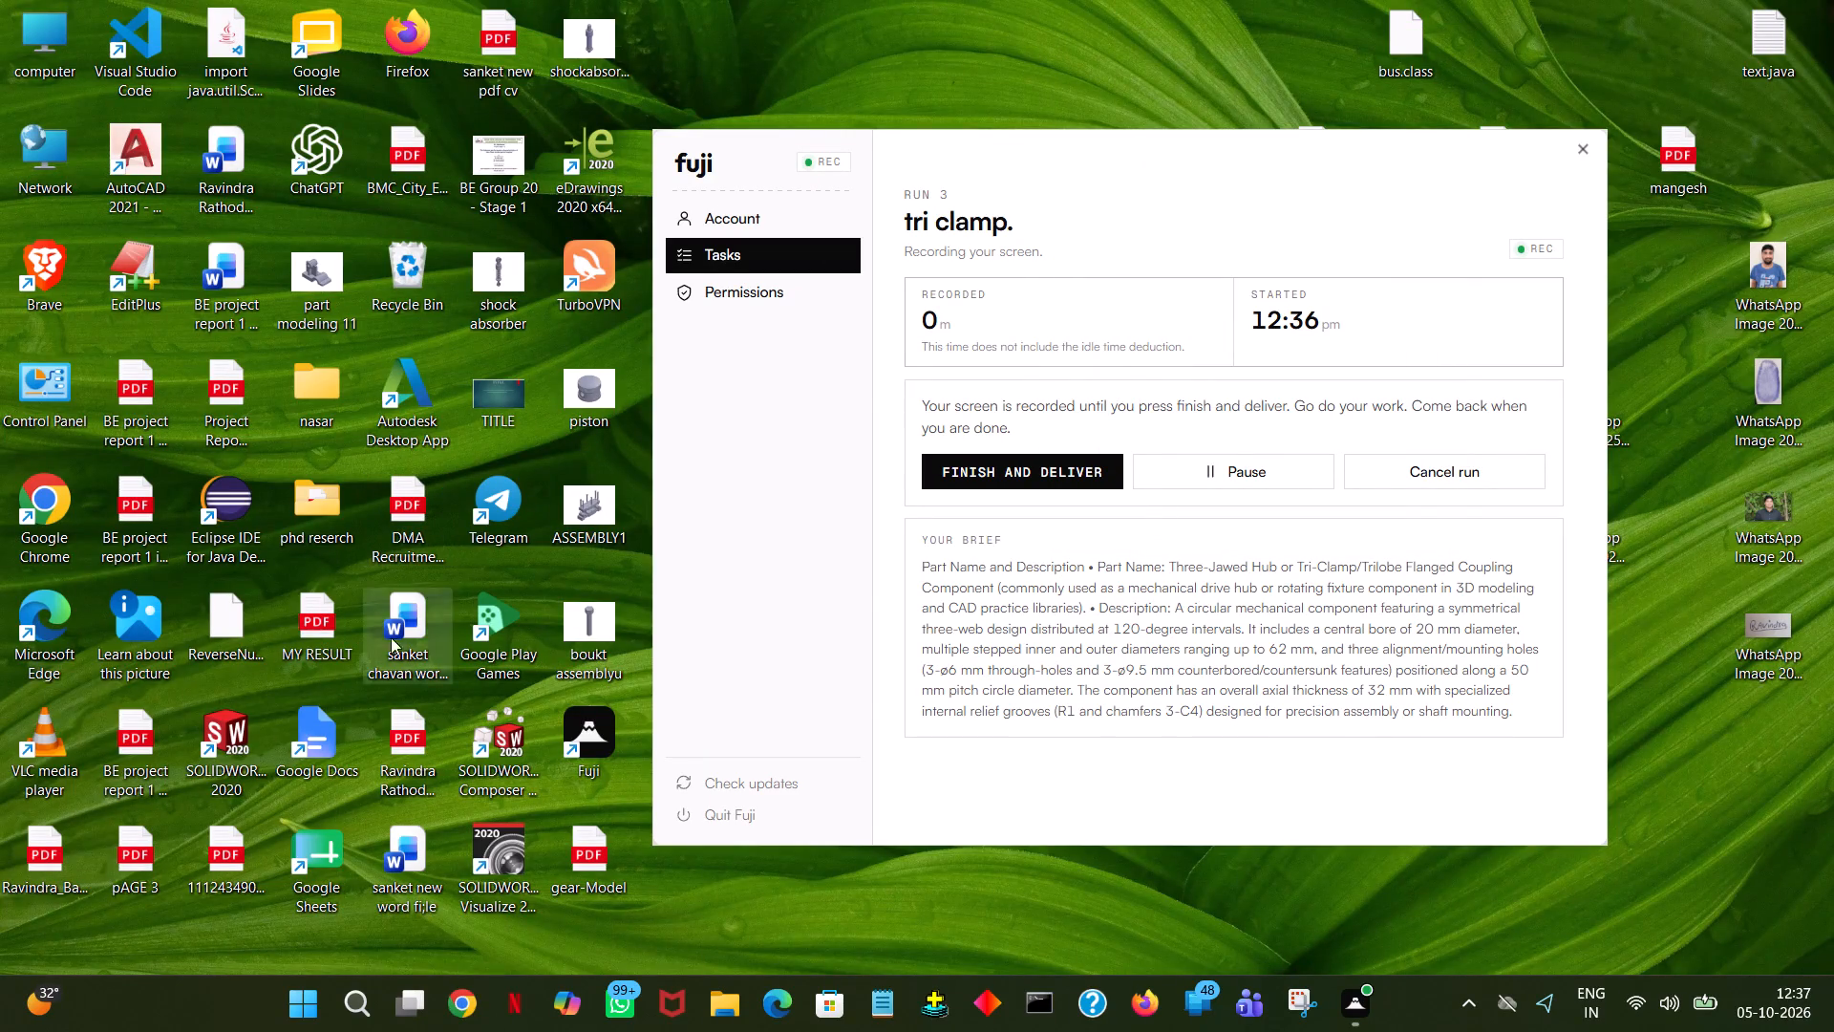
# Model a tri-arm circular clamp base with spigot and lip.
# Launch SOLIDWORKS 2020 and create a new part document in a maximized window.
pyautogui.doubleClick(222, 745)
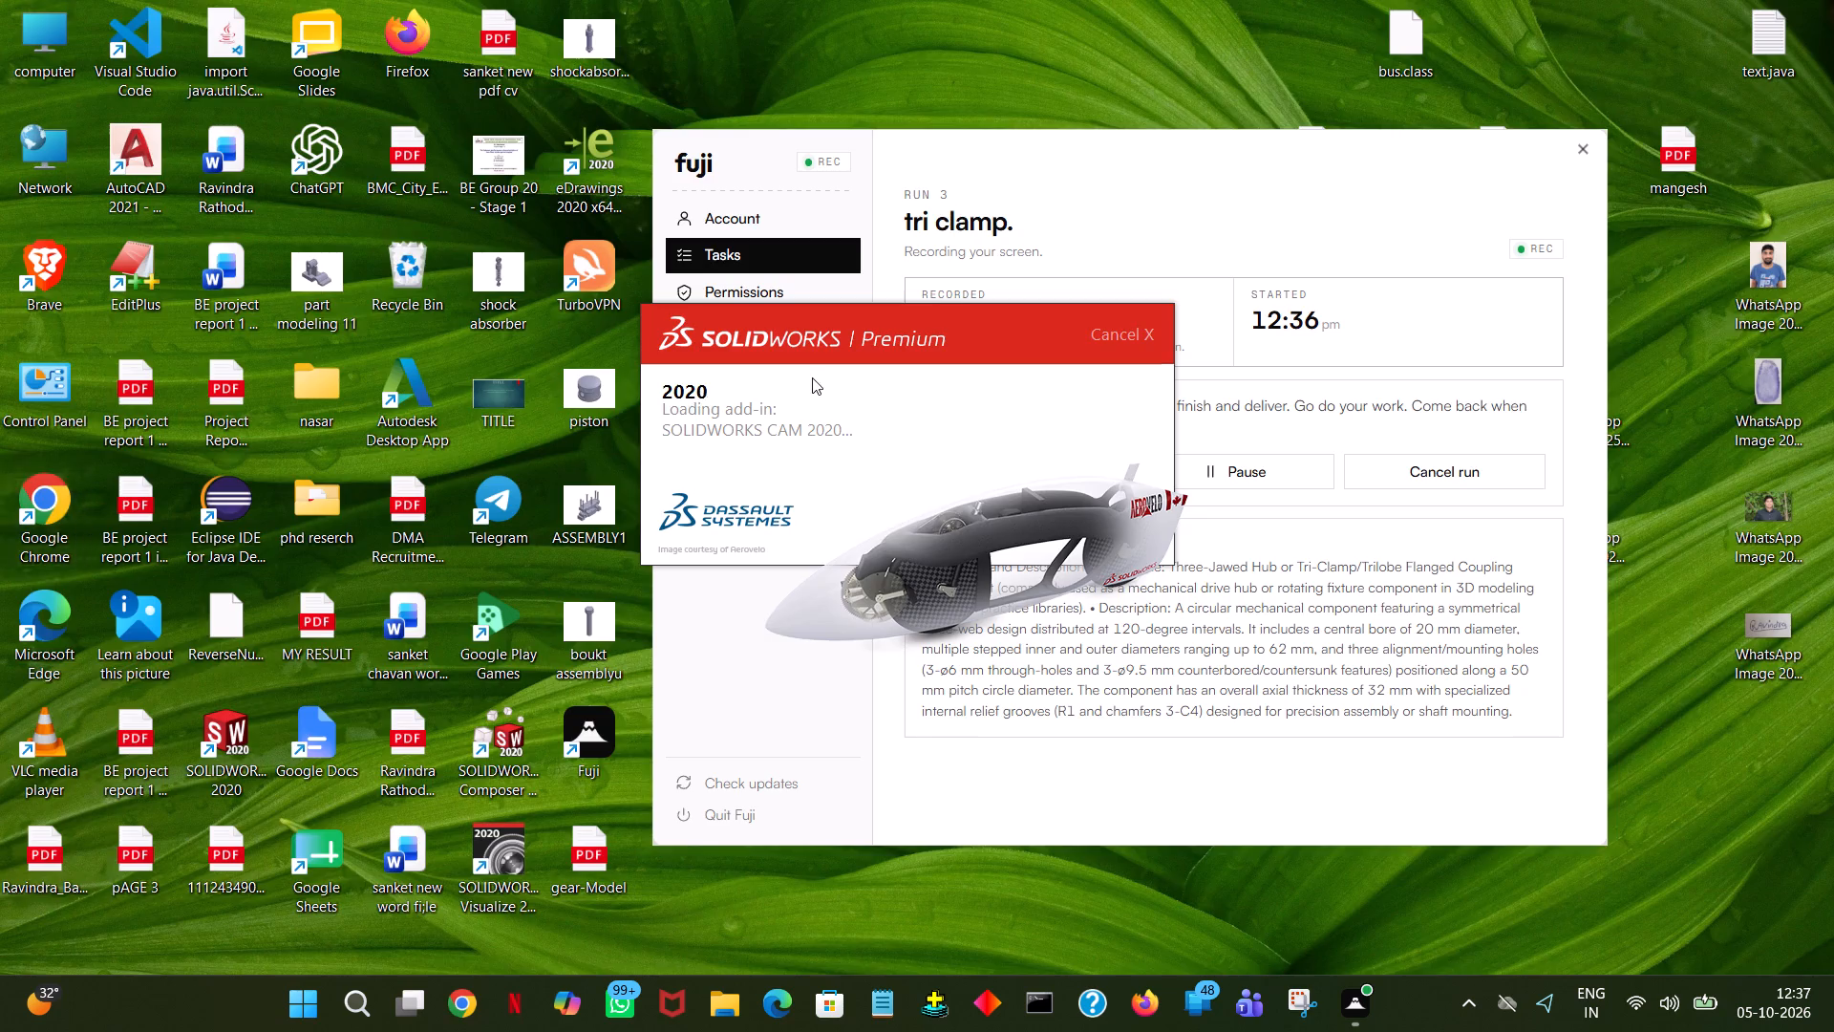
pyautogui.doubleClick(518, 280)
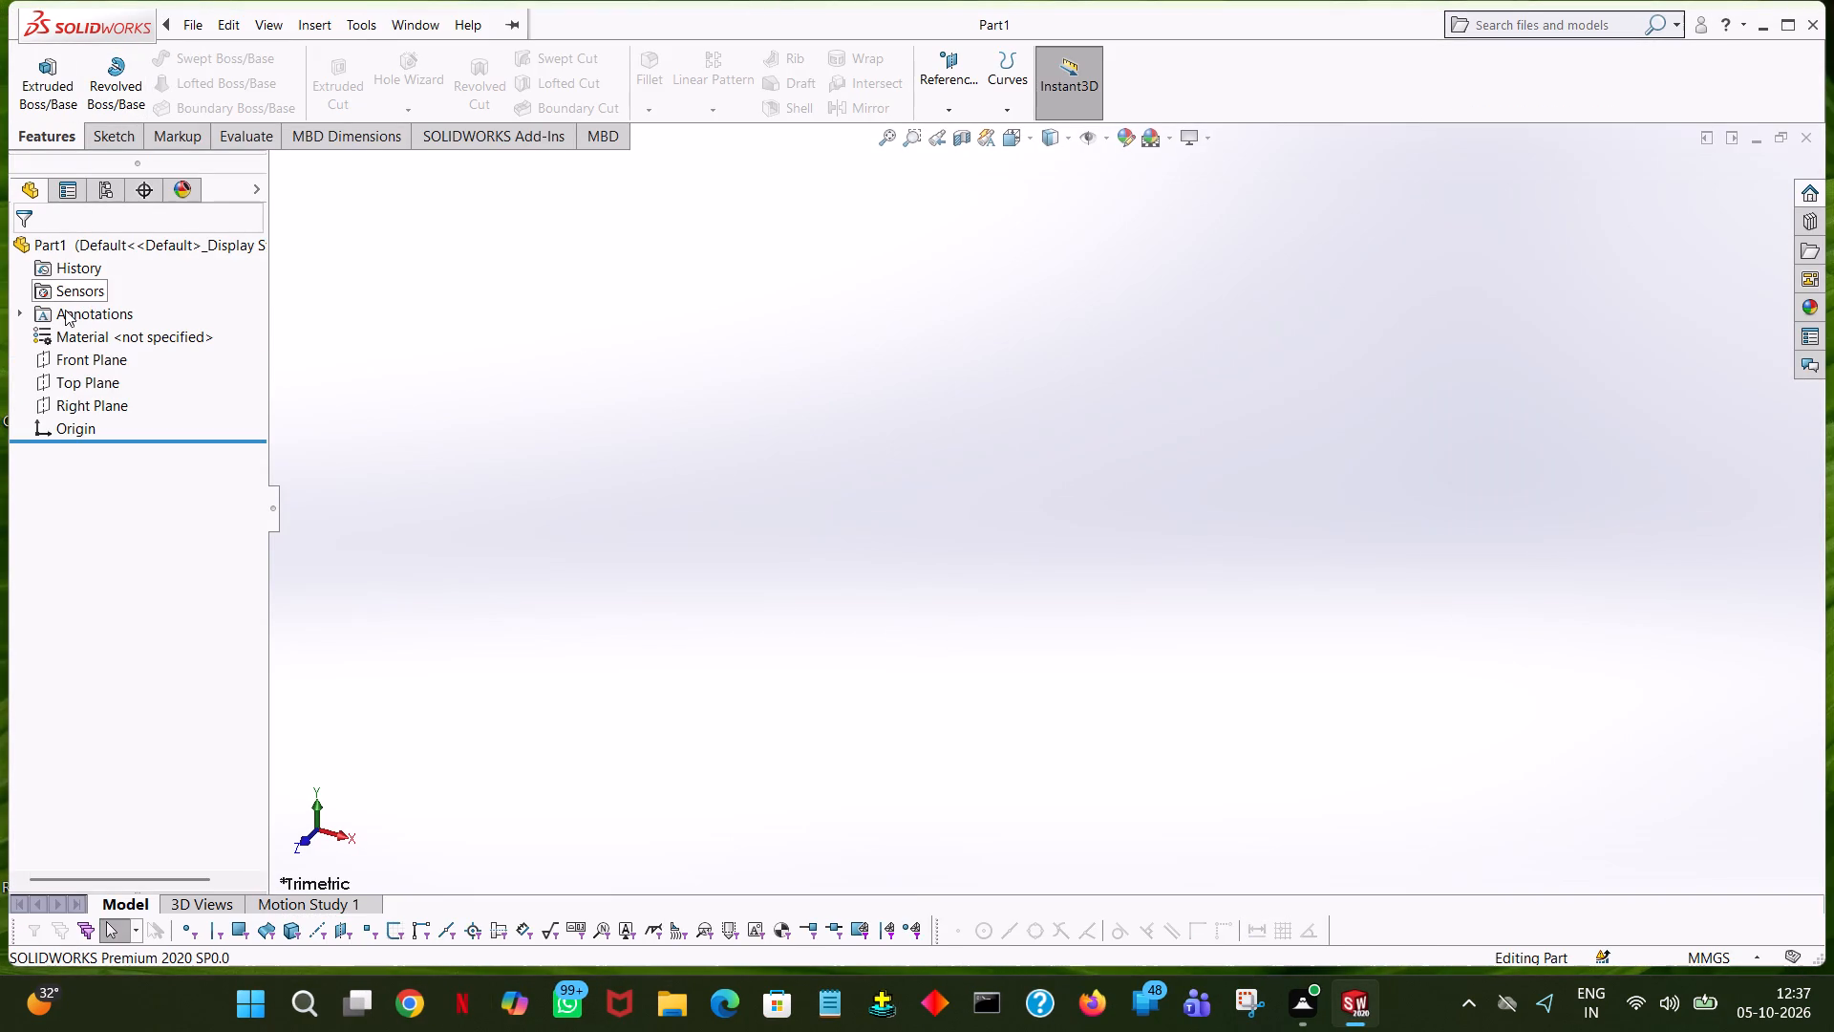
pyautogui.click(1788, 33)
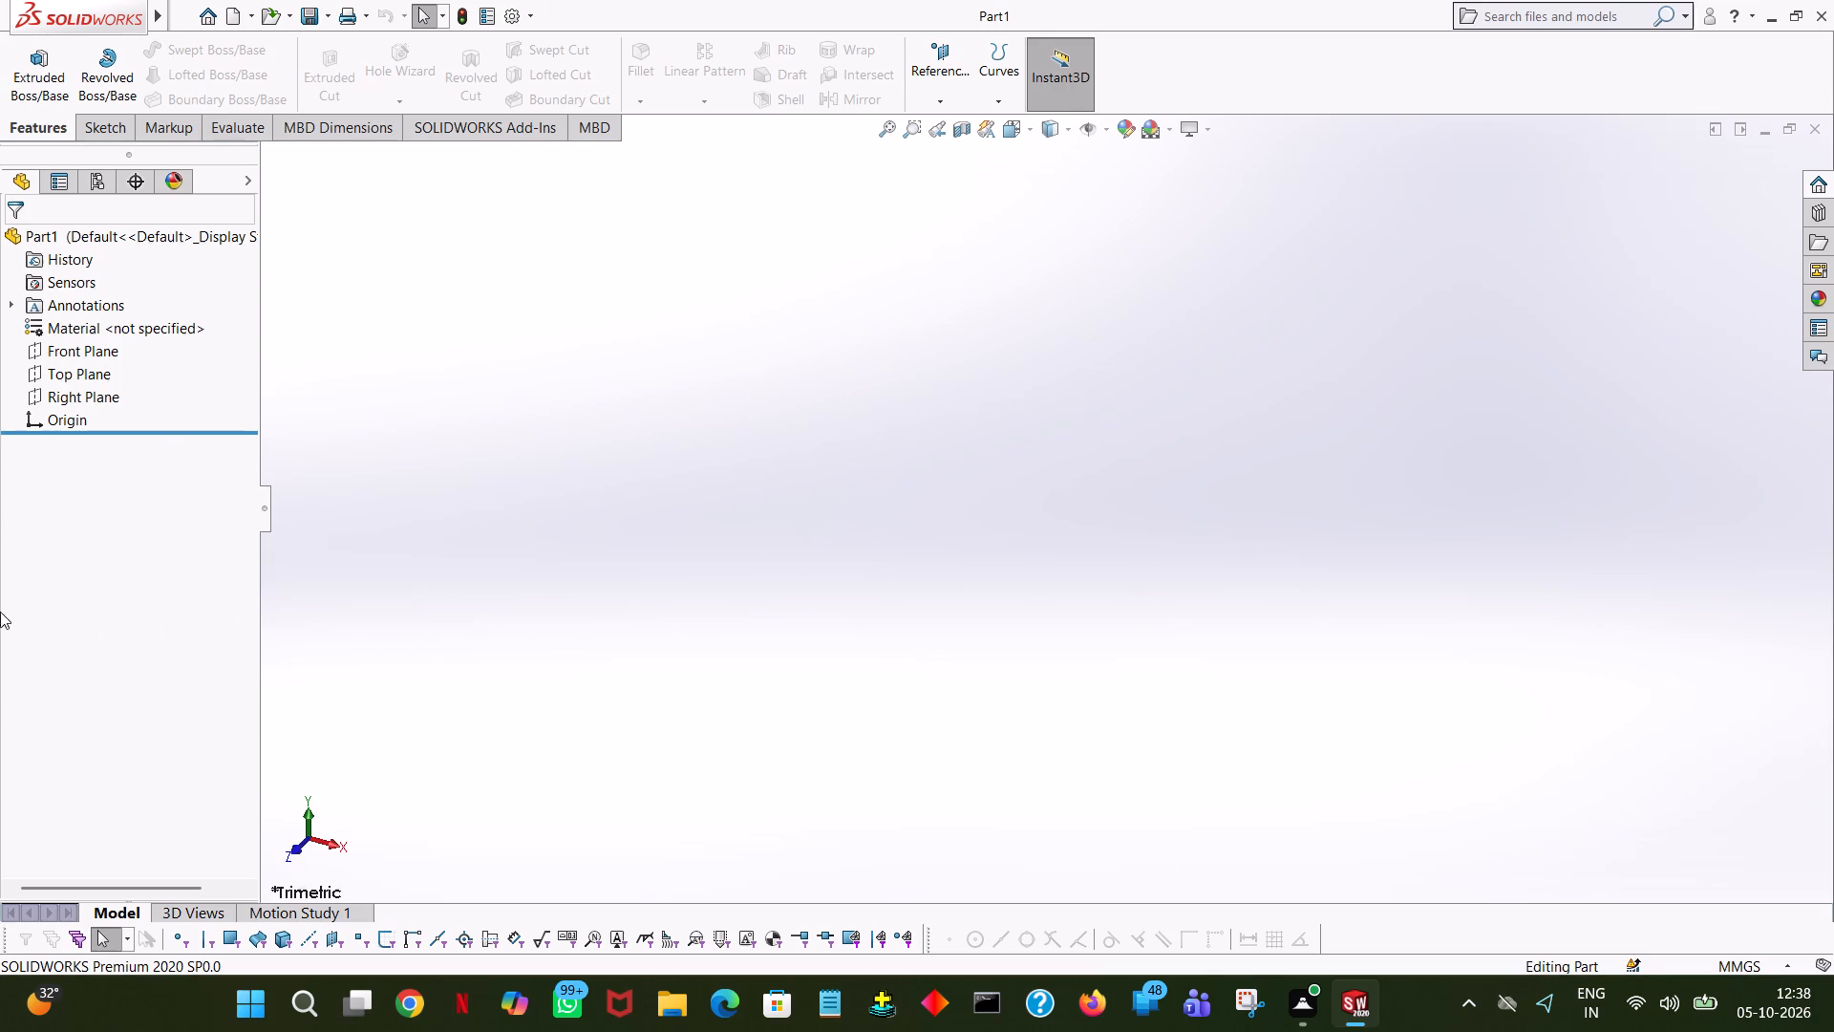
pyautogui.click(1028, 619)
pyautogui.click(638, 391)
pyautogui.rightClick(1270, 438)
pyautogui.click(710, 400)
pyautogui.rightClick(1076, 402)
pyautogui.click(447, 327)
# Start a sketch on the Top Plane and draw a circle of about 50.7 mm radius centred on the origin.
pyautogui.click(70, 378)
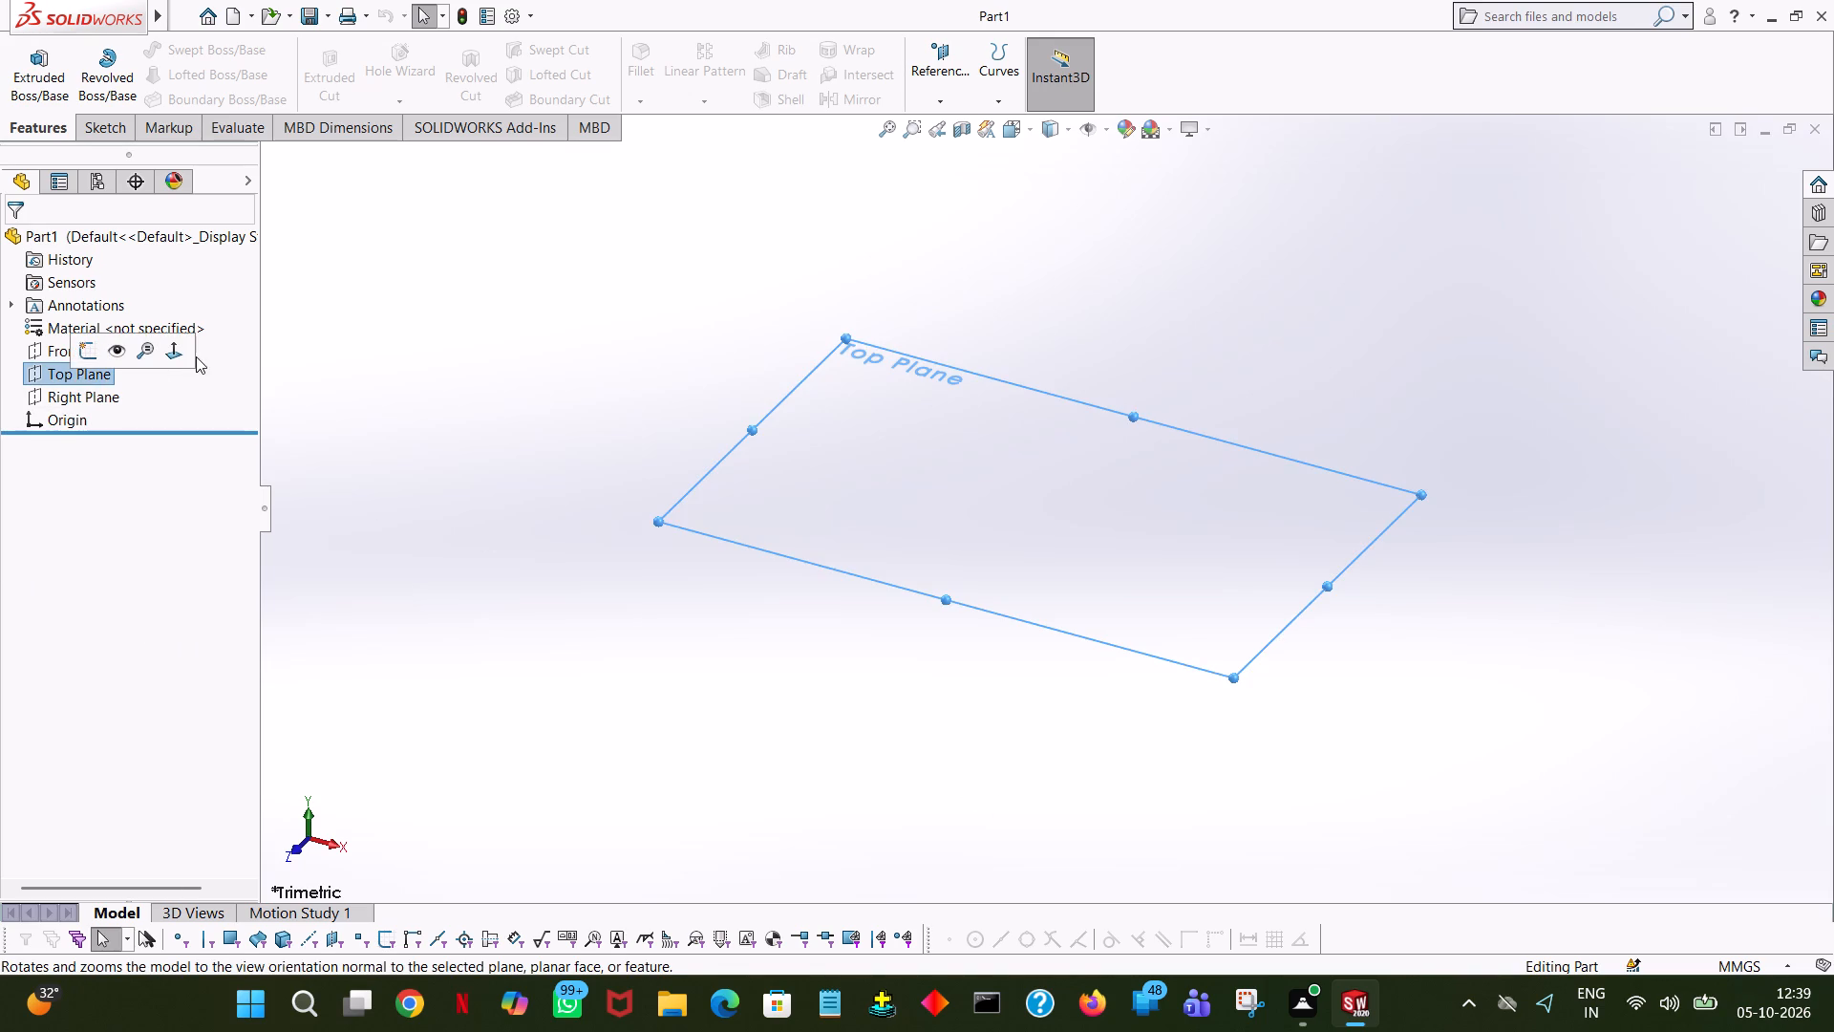
pyautogui.click(97, 356)
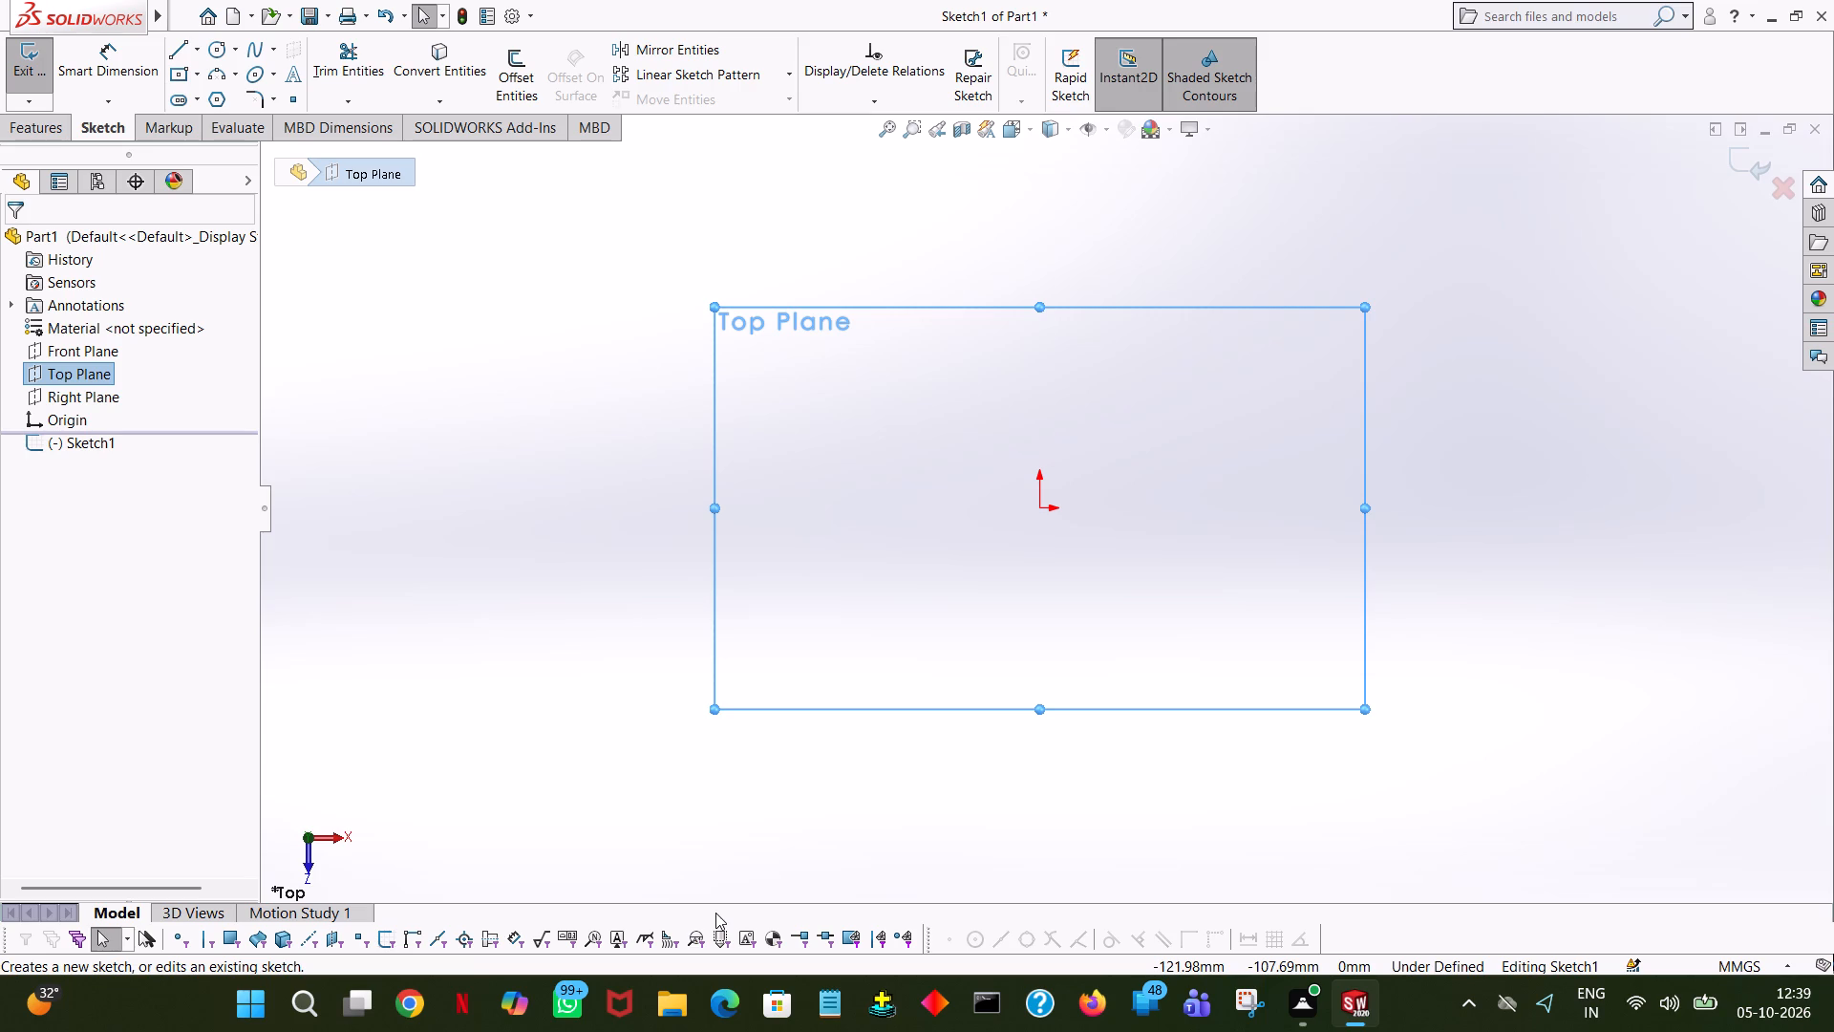
pyautogui.click(216, 42)
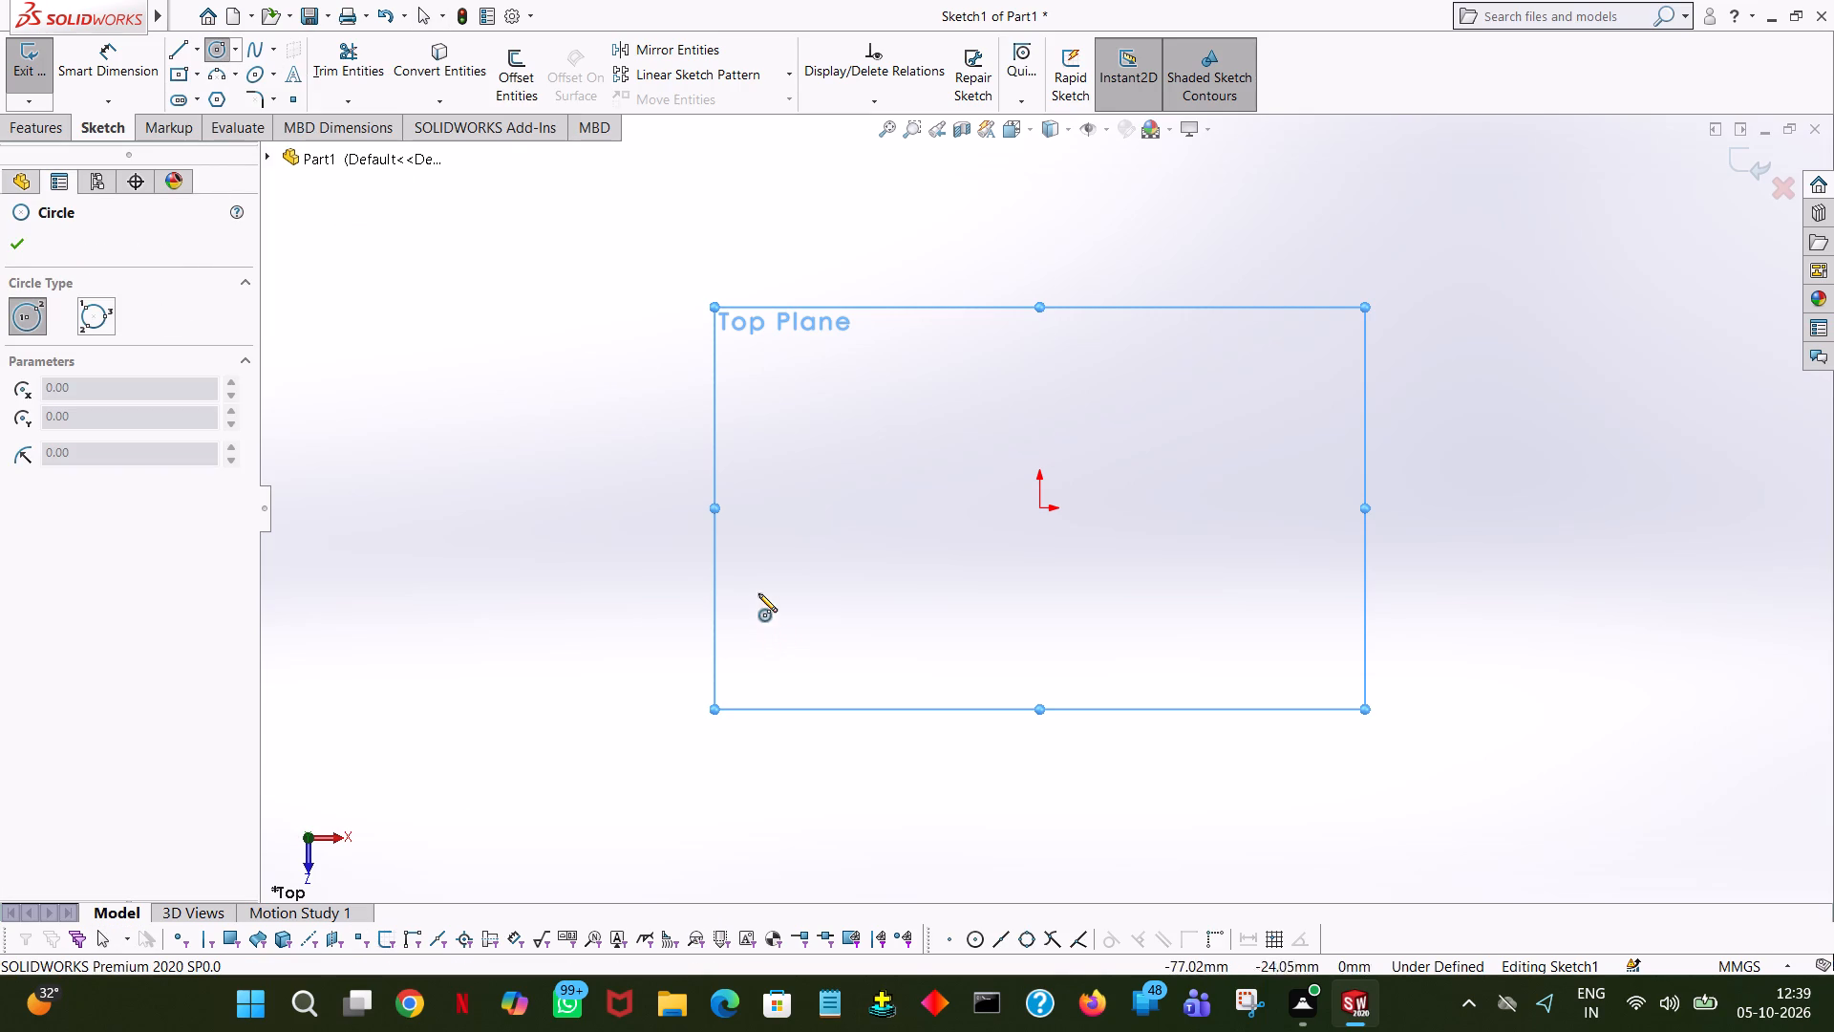
pyautogui.click(1042, 506)
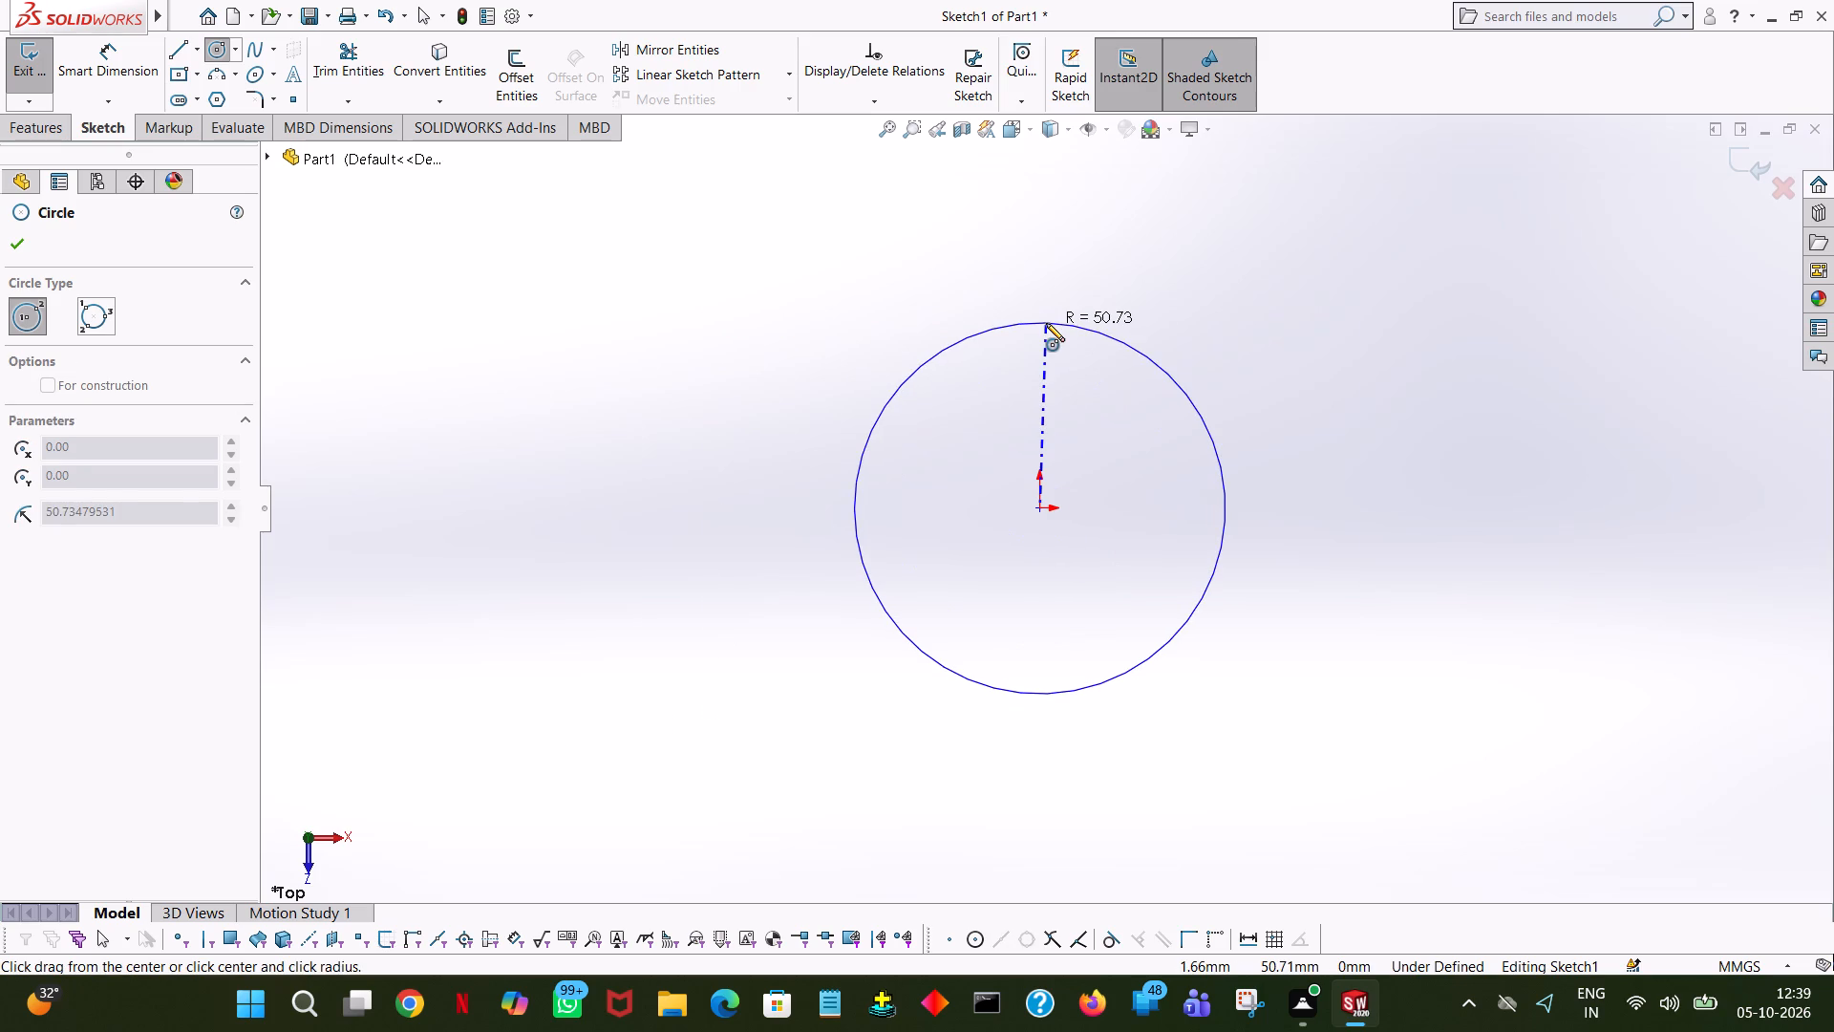
pyautogui.click(1046, 323)
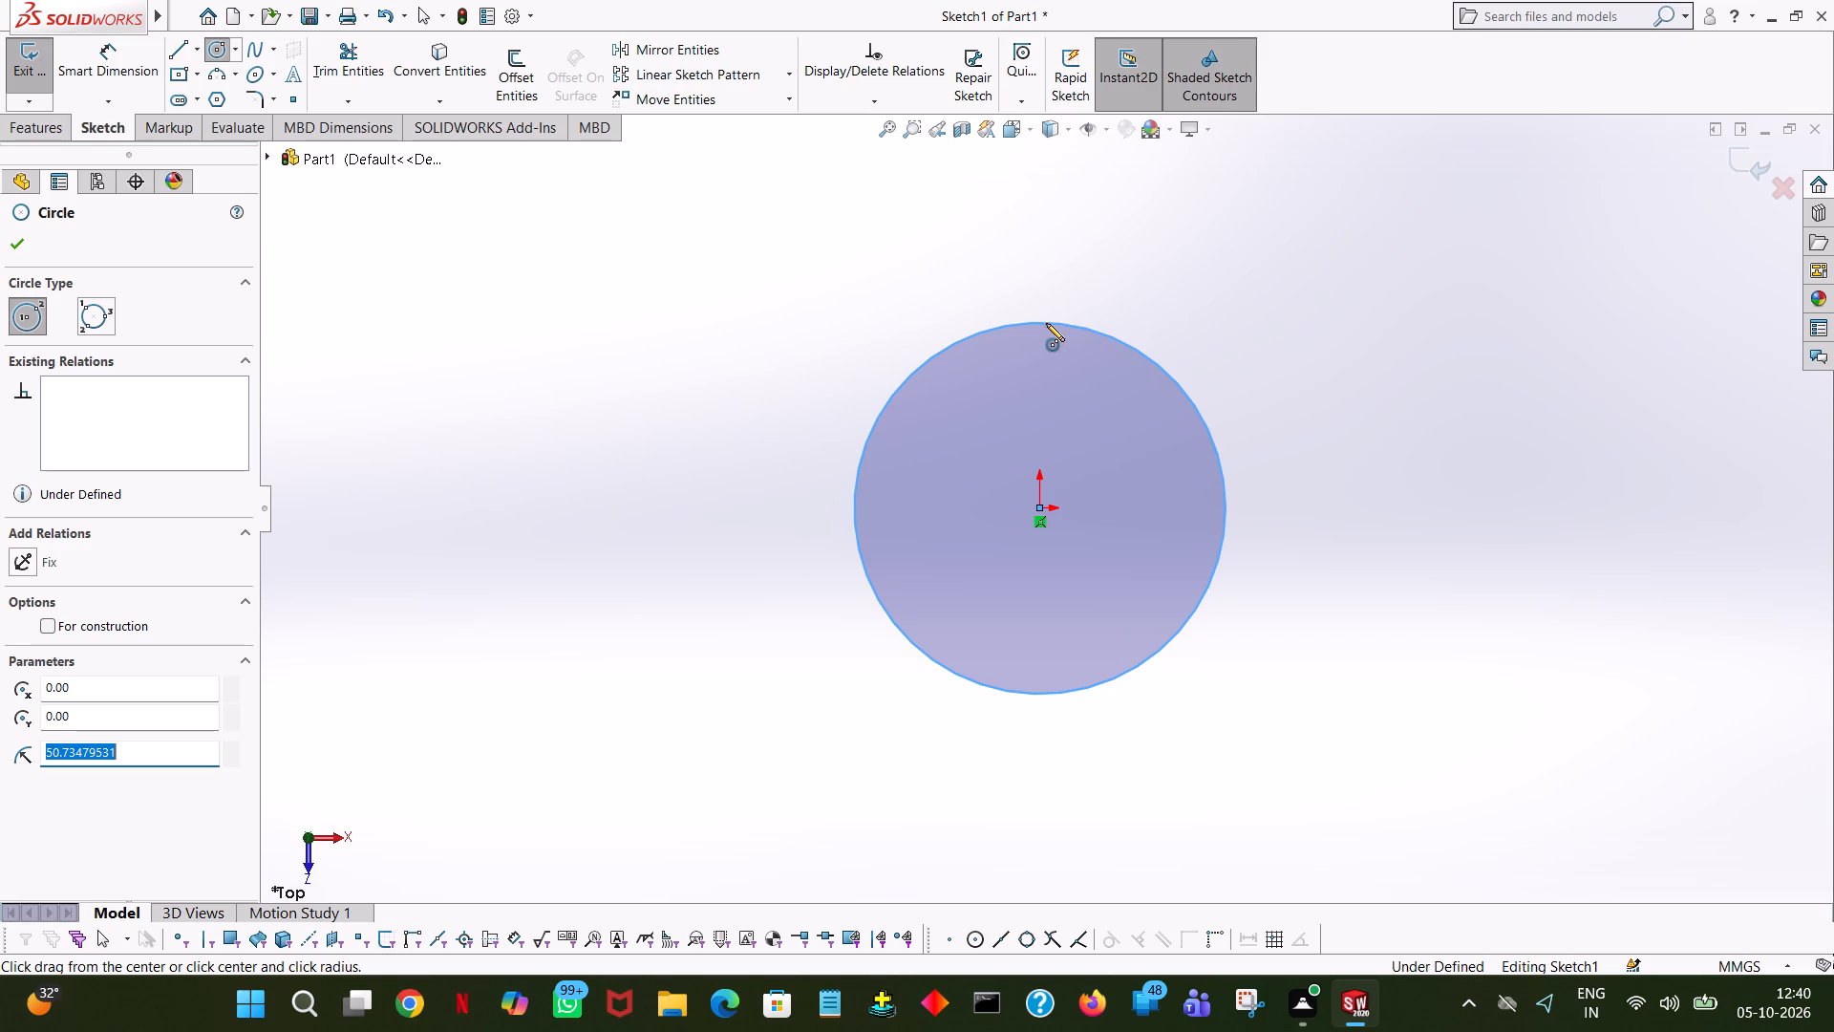
# Set the circle's radius to 31 mm by halving 62, and finish the Circle command.
pyautogui.write('62')
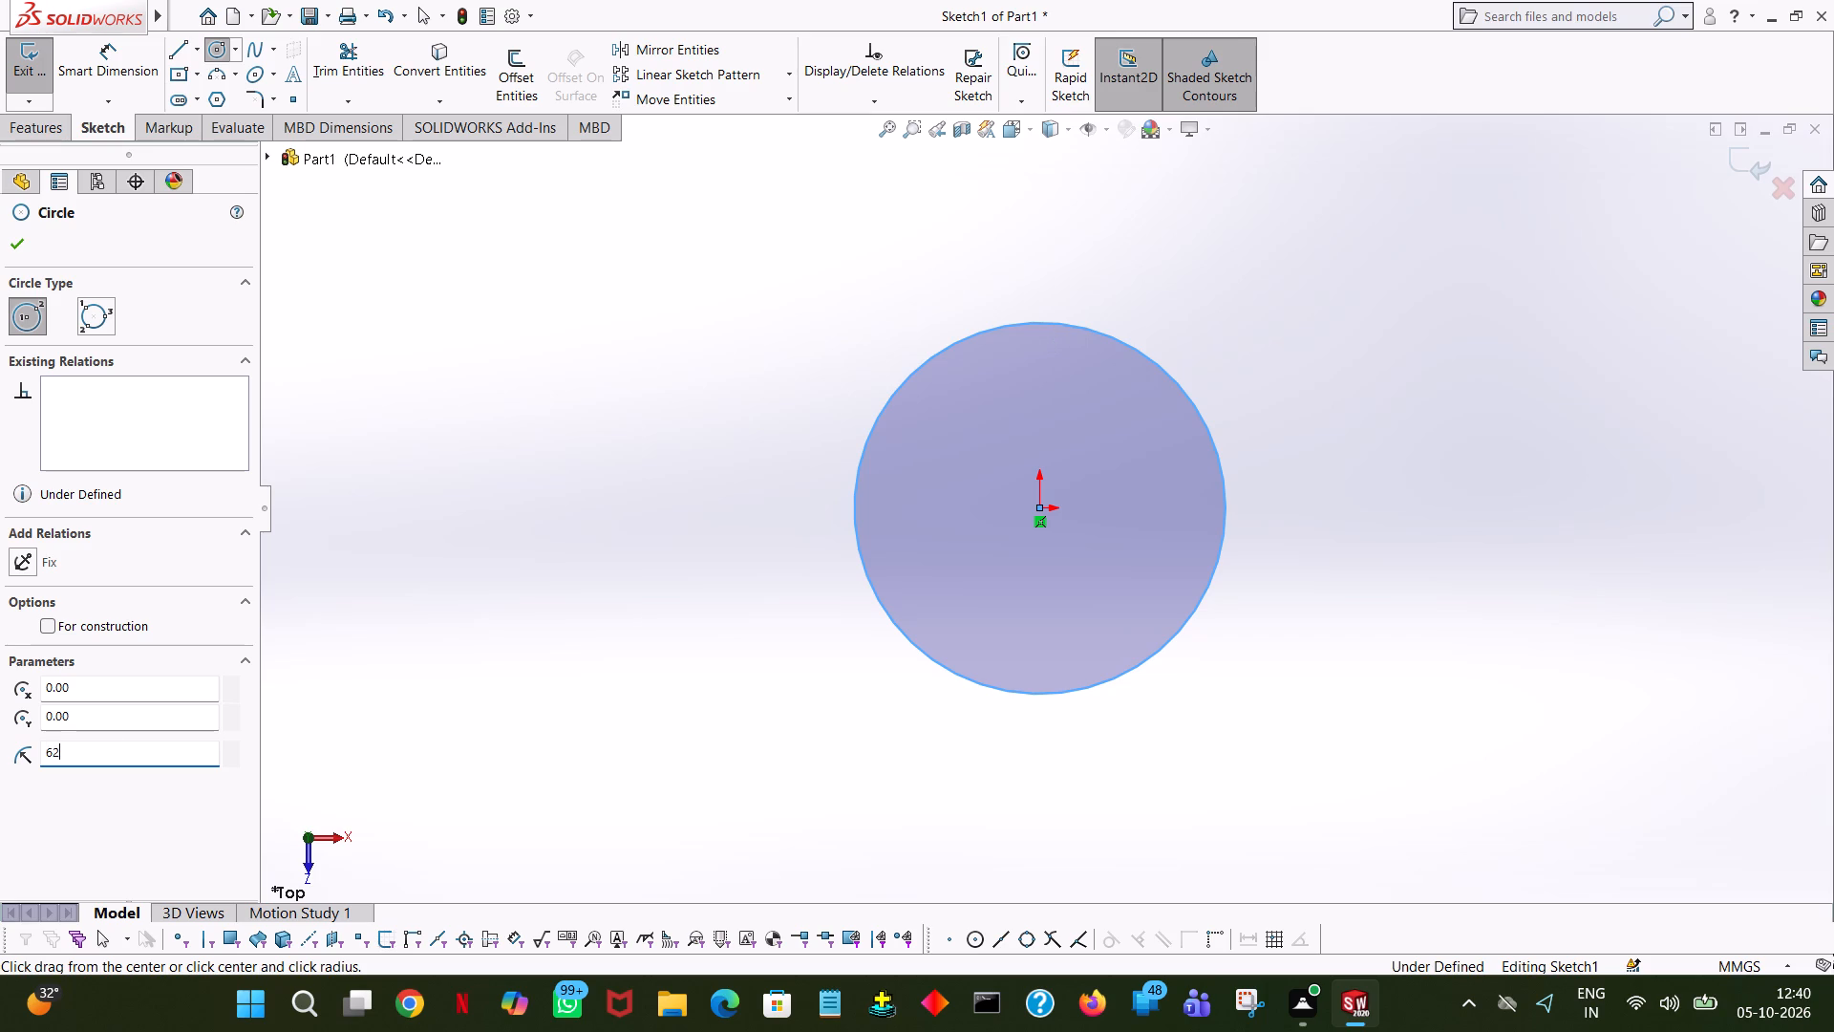
pyautogui.press('Return')
pyautogui.press('2')
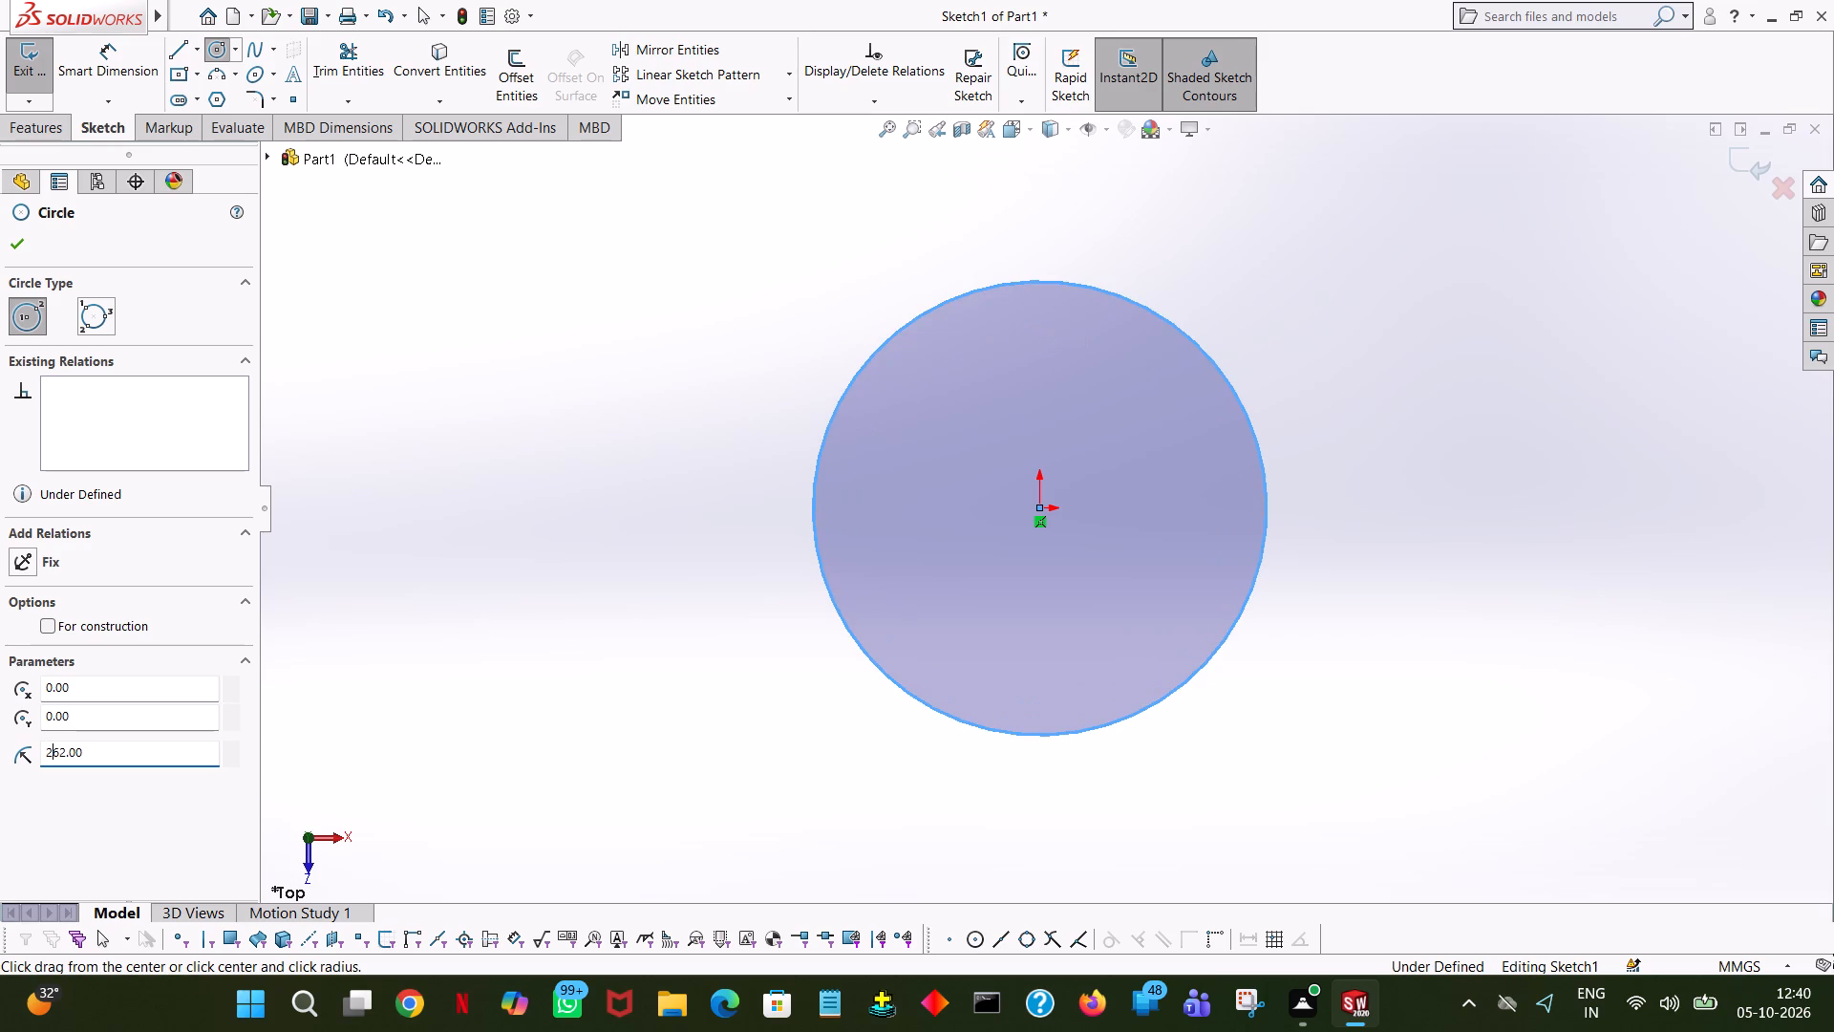
pyautogui.press('BackSpace')
pyautogui.press('Right')
pyautogui.press('Right')
pyautogui.press('Right')
pyautogui.press('Right')
pyautogui.press('Right')
pyautogui.press('/')
pyautogui.press('2')
pyautogui.press('Return')
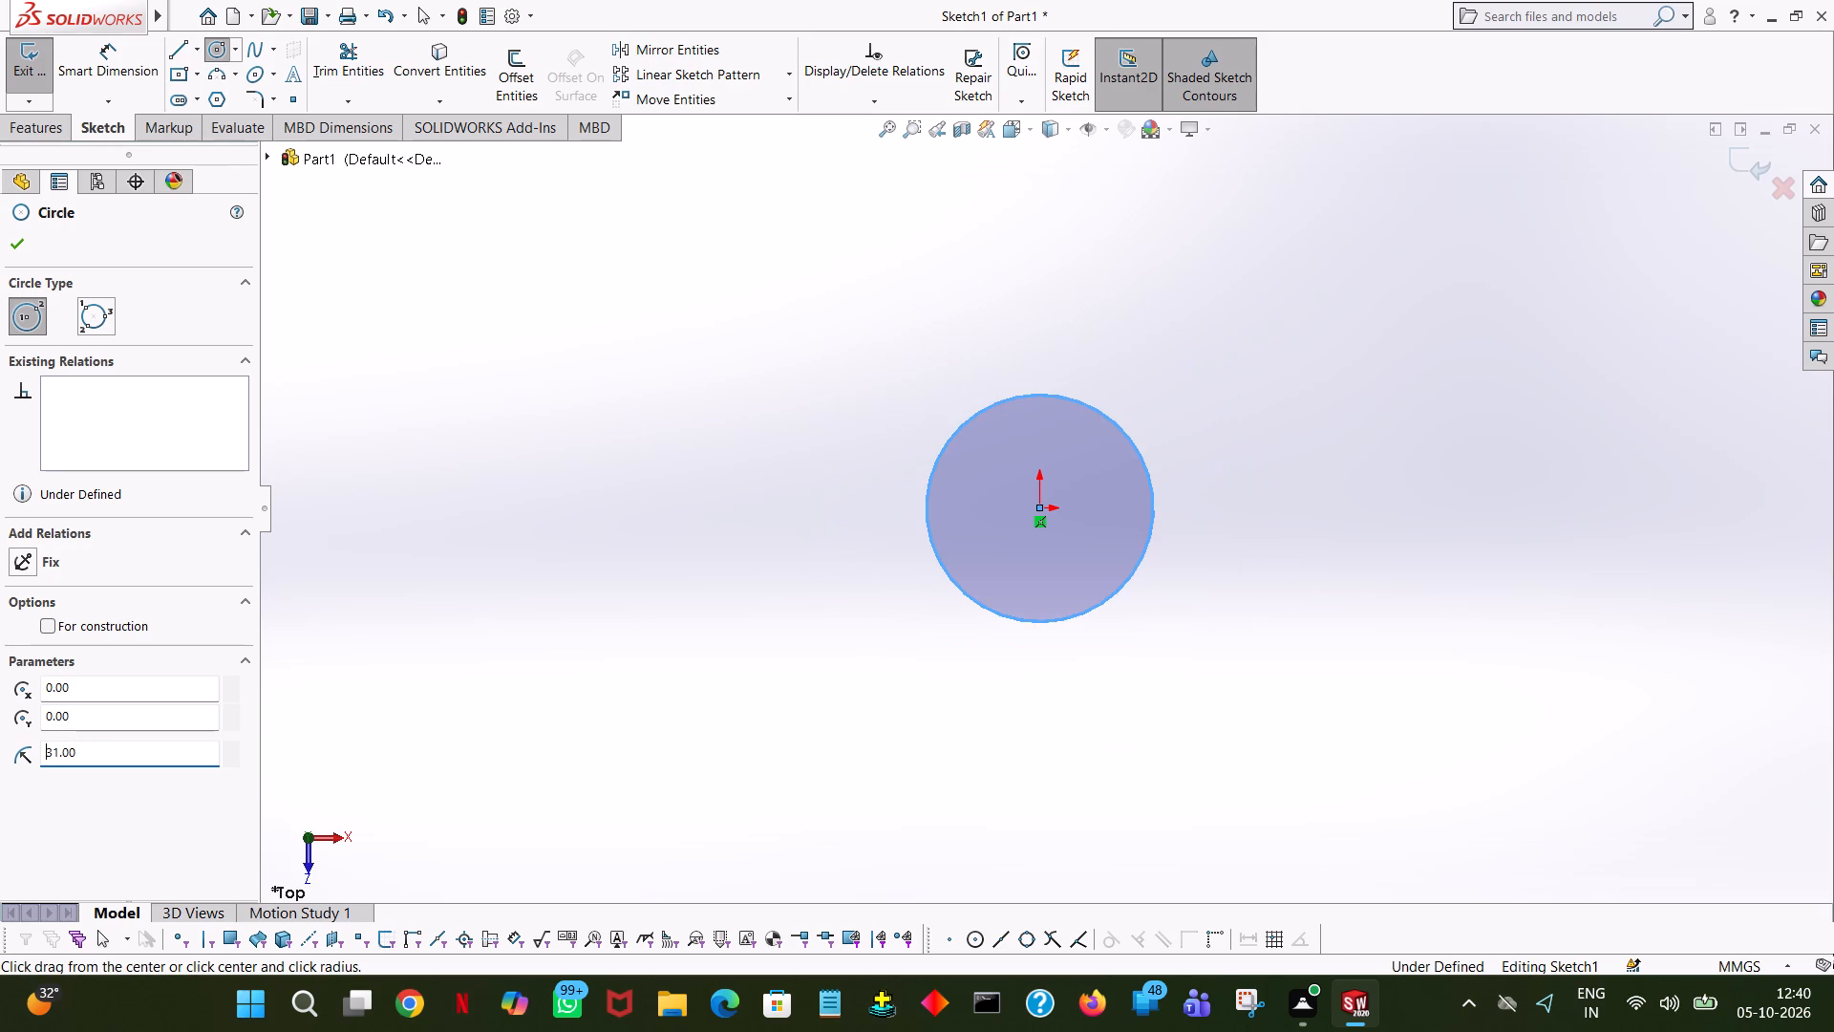
pyautogui.click(11, 234)
pyautogui.click(534, 235)
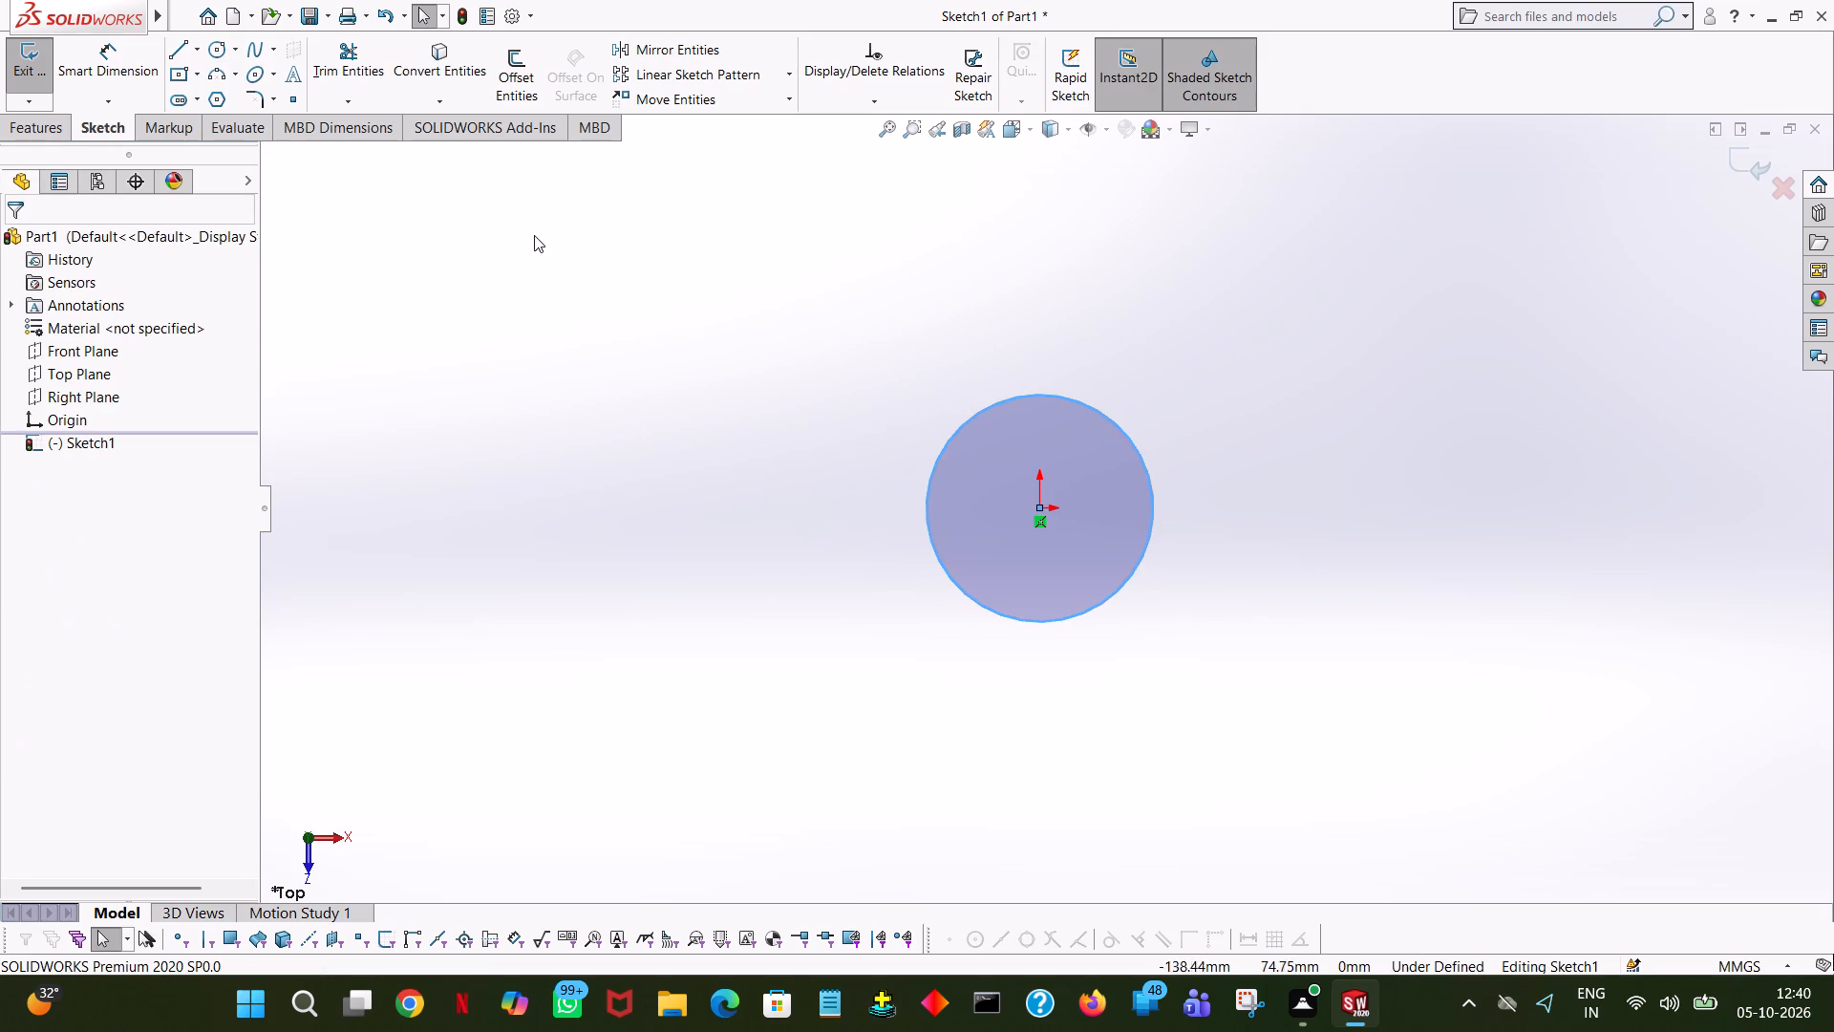
pyautogui.click(1070, 410)
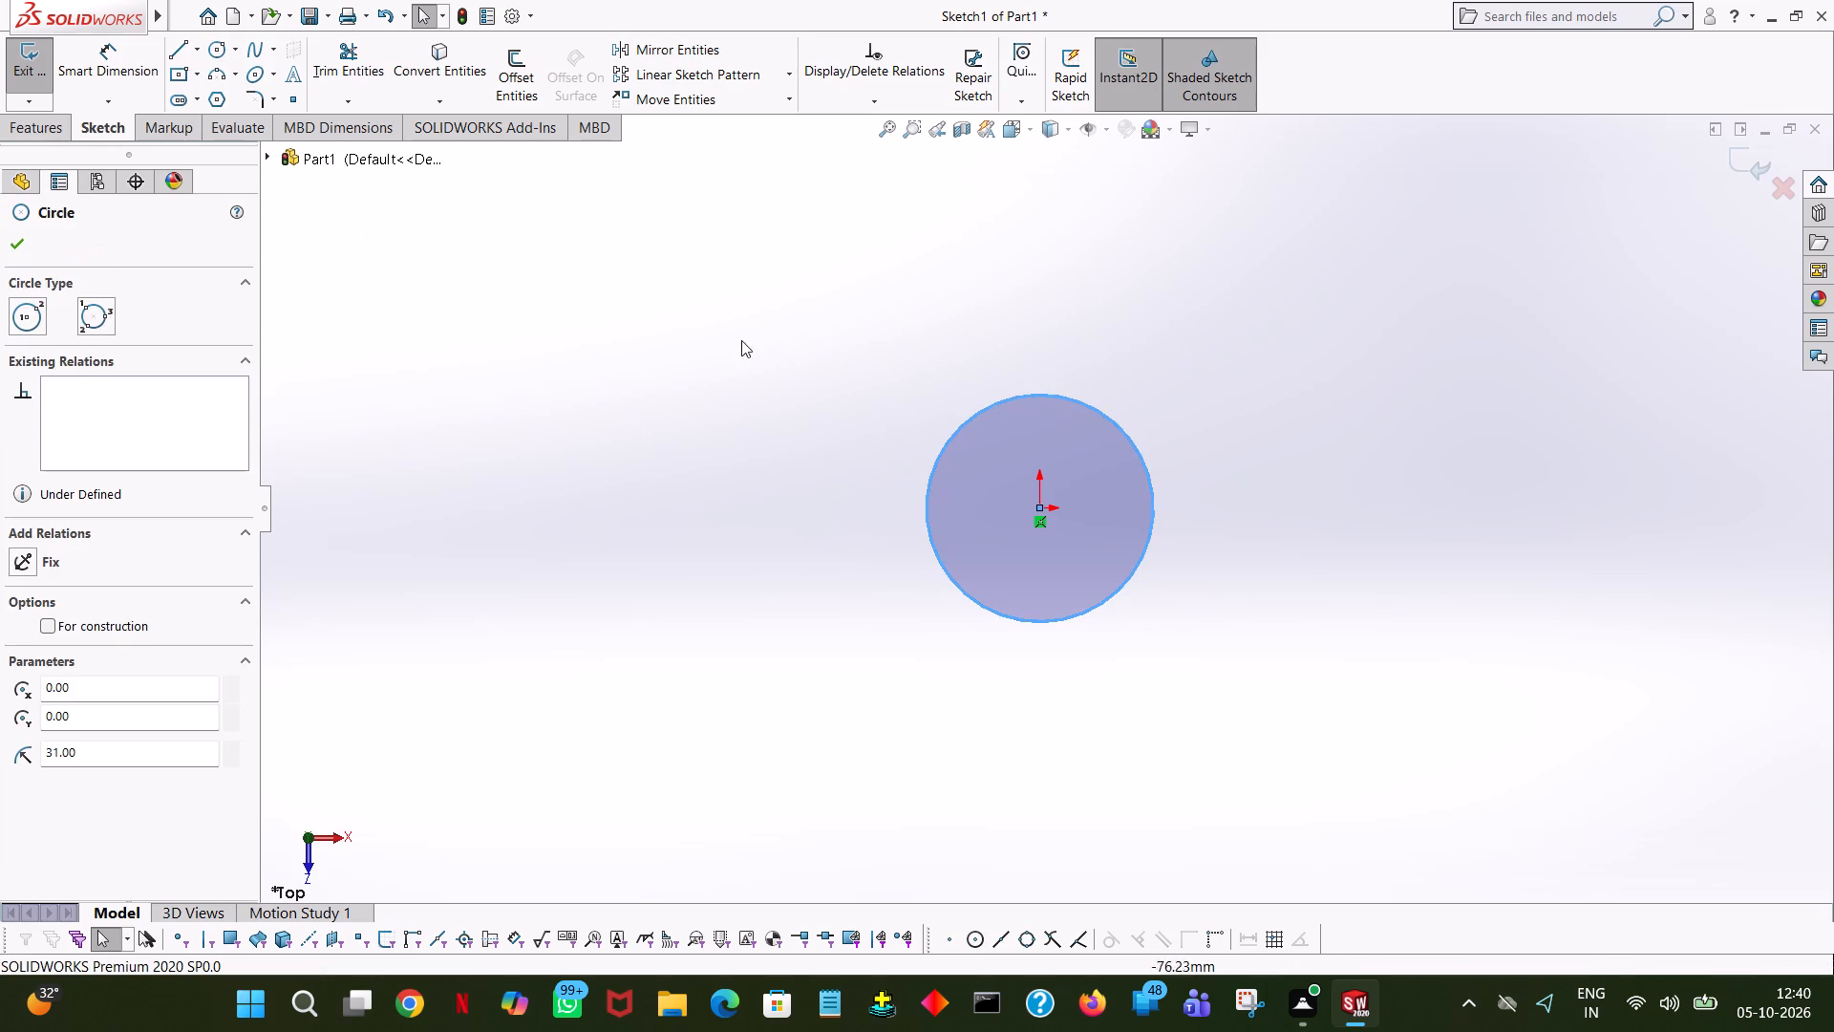
pyautogui.click(677, 331)
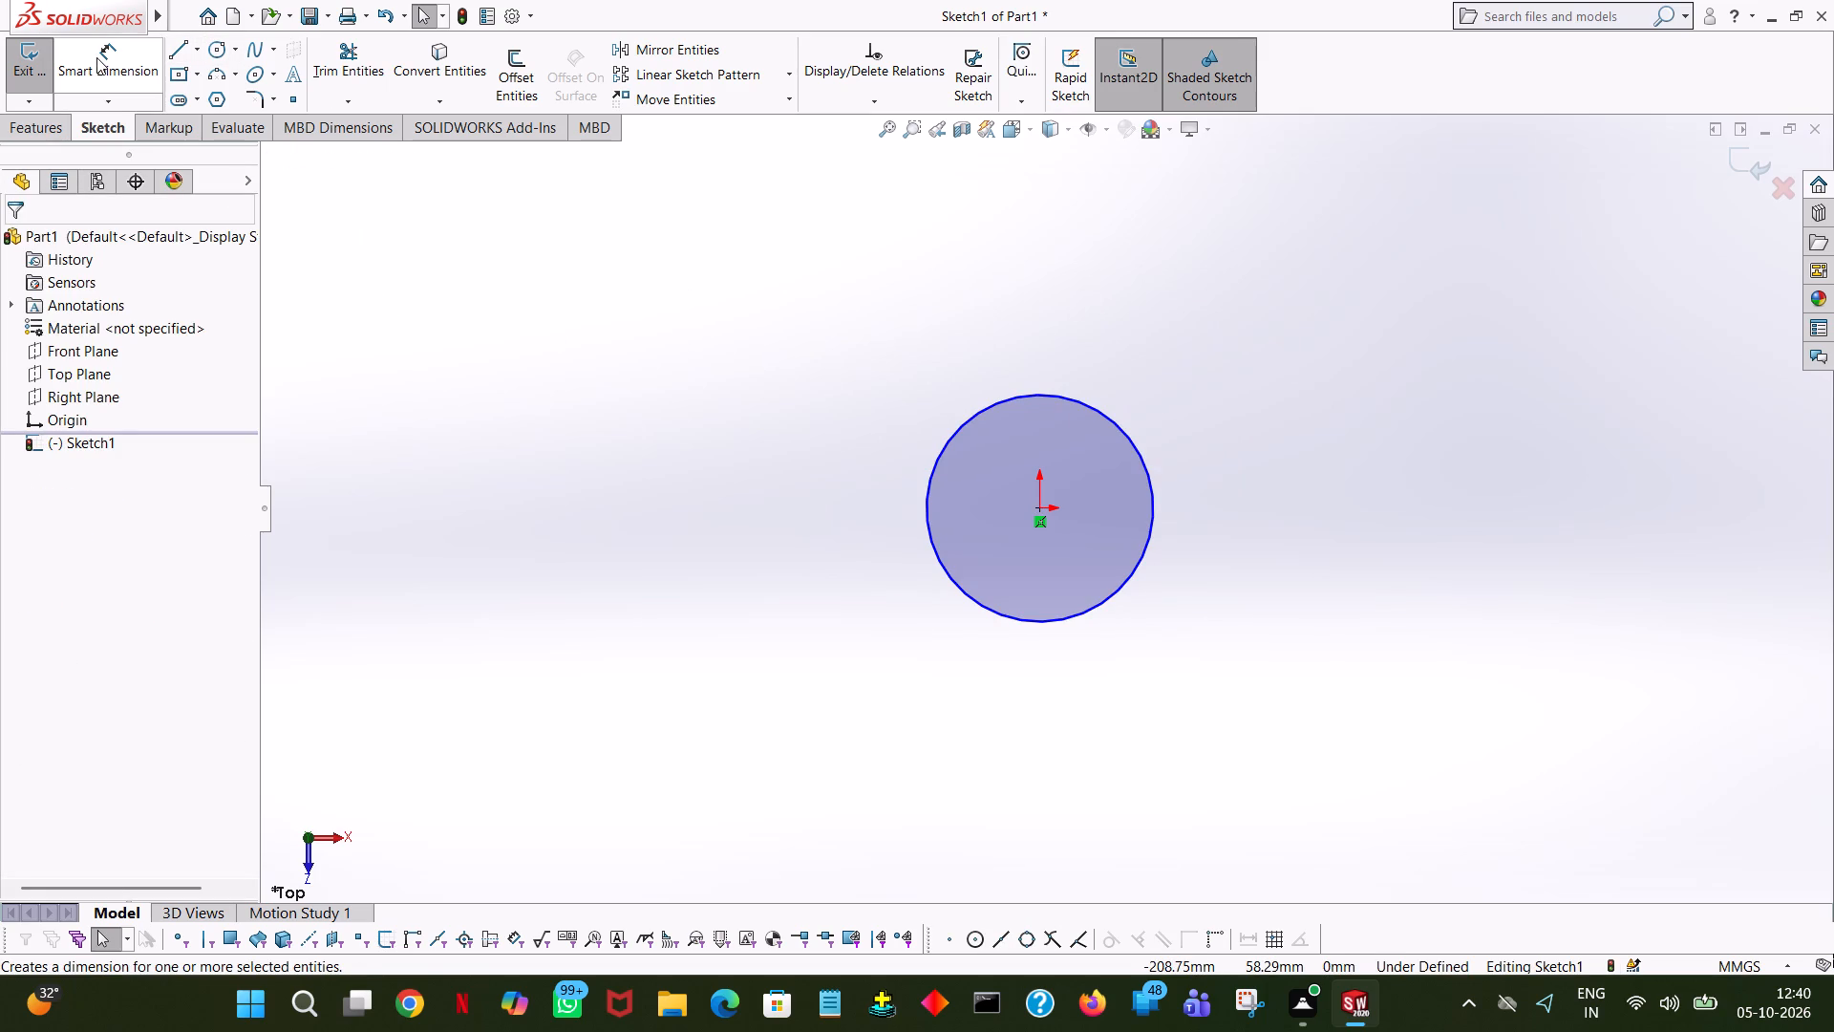
# Add a diameter dimension to the circle with Smart Dimension, placed outside its upper-left edge.
pyautogui.click(96, 57)
pyautogui.click(1027, 391)
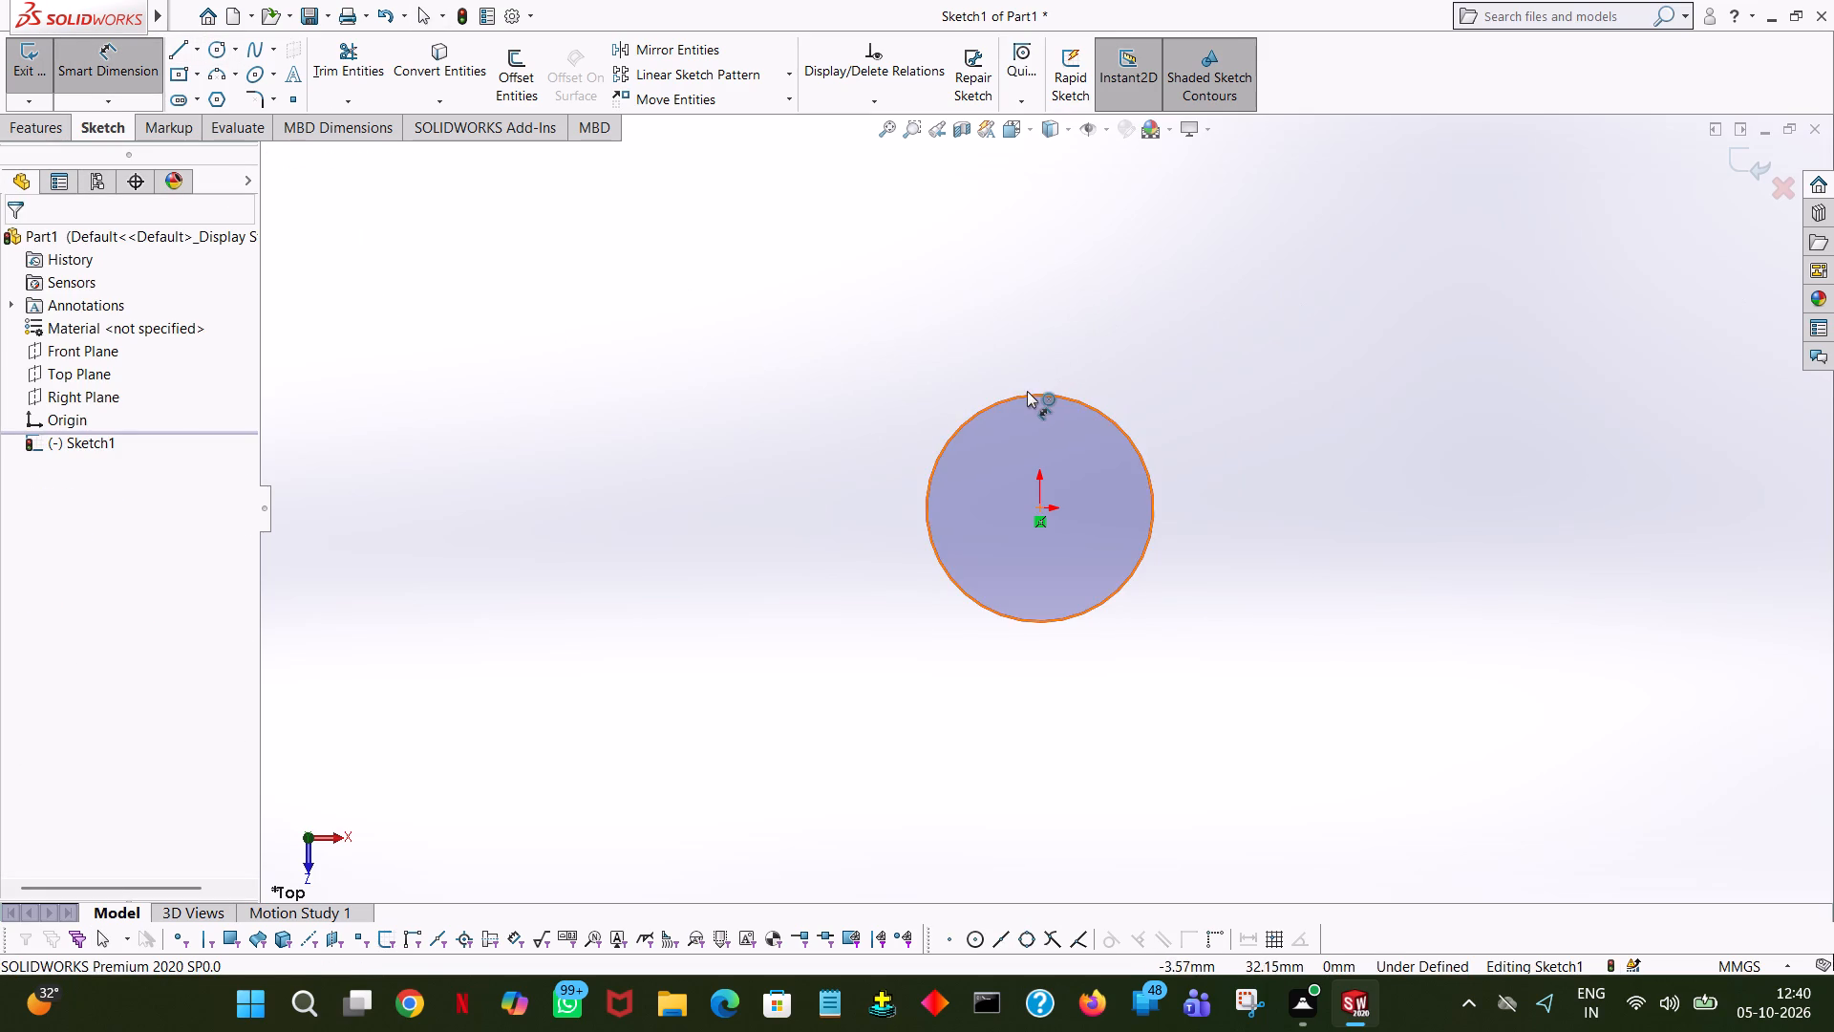
pyautogui.click(872, 331)
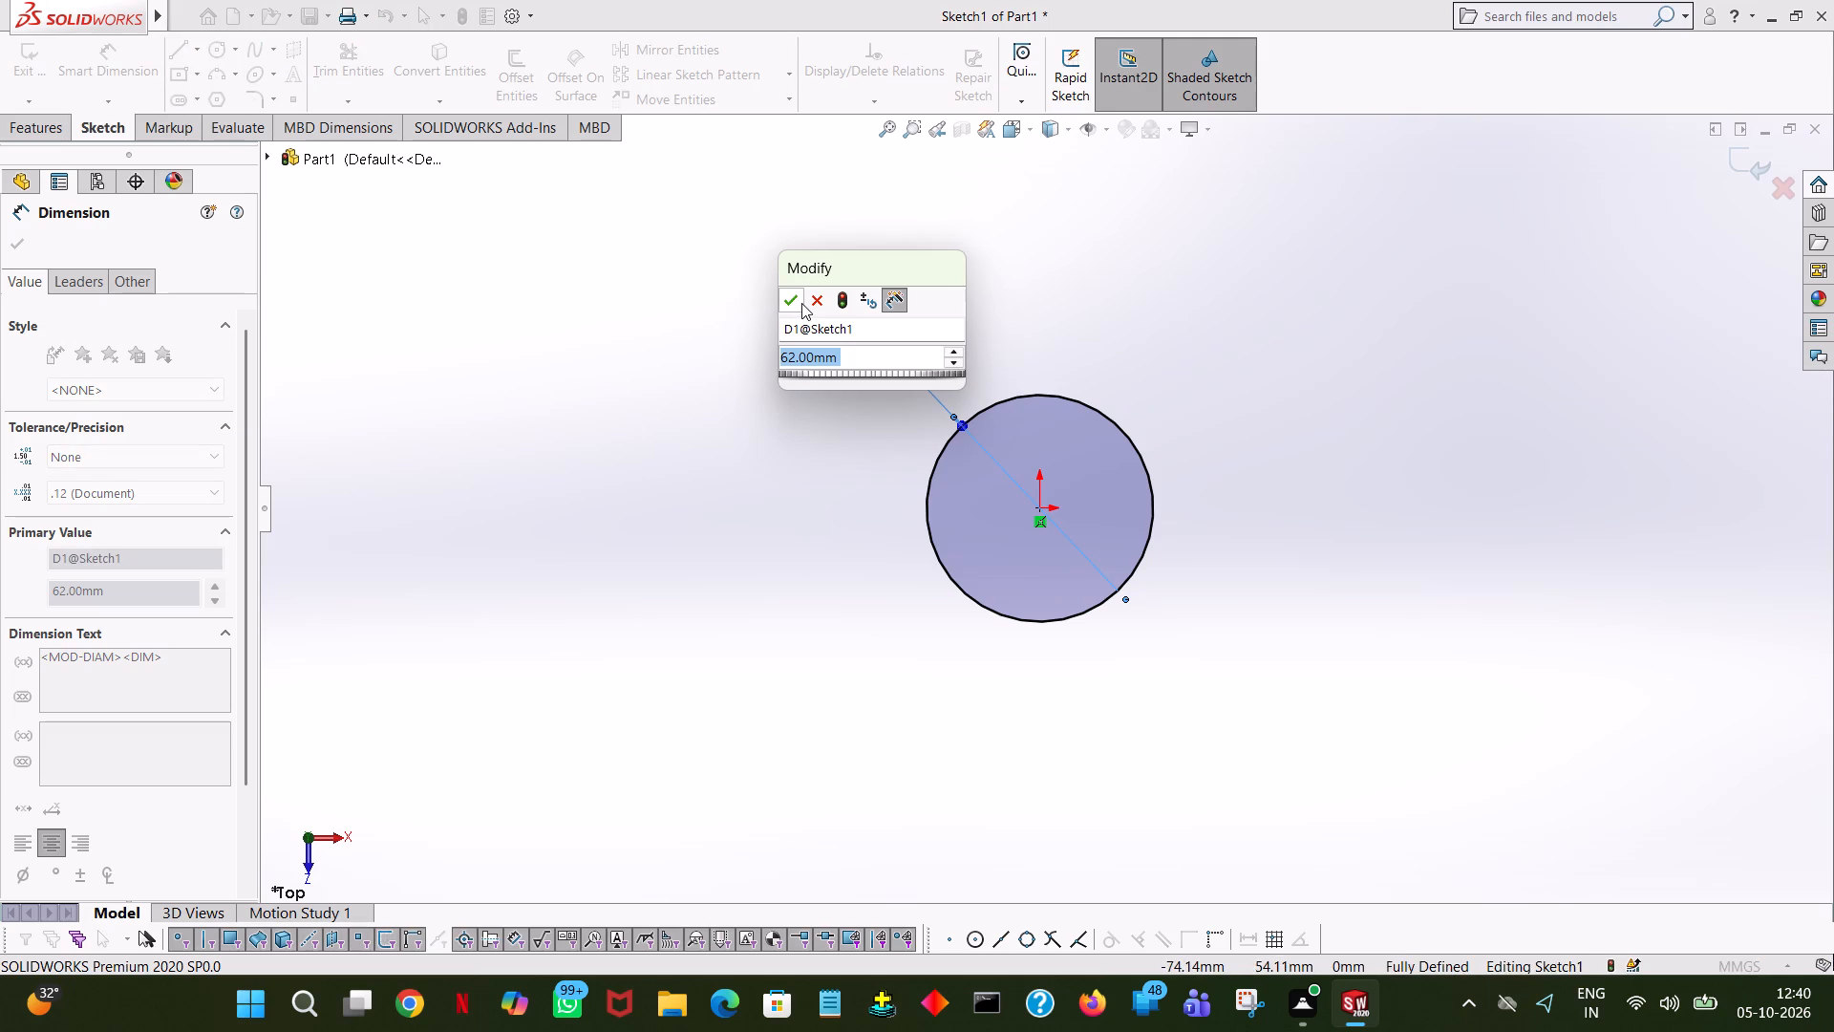
pyautogui.click(801, 304)
pyautogui.click(1760, 329)
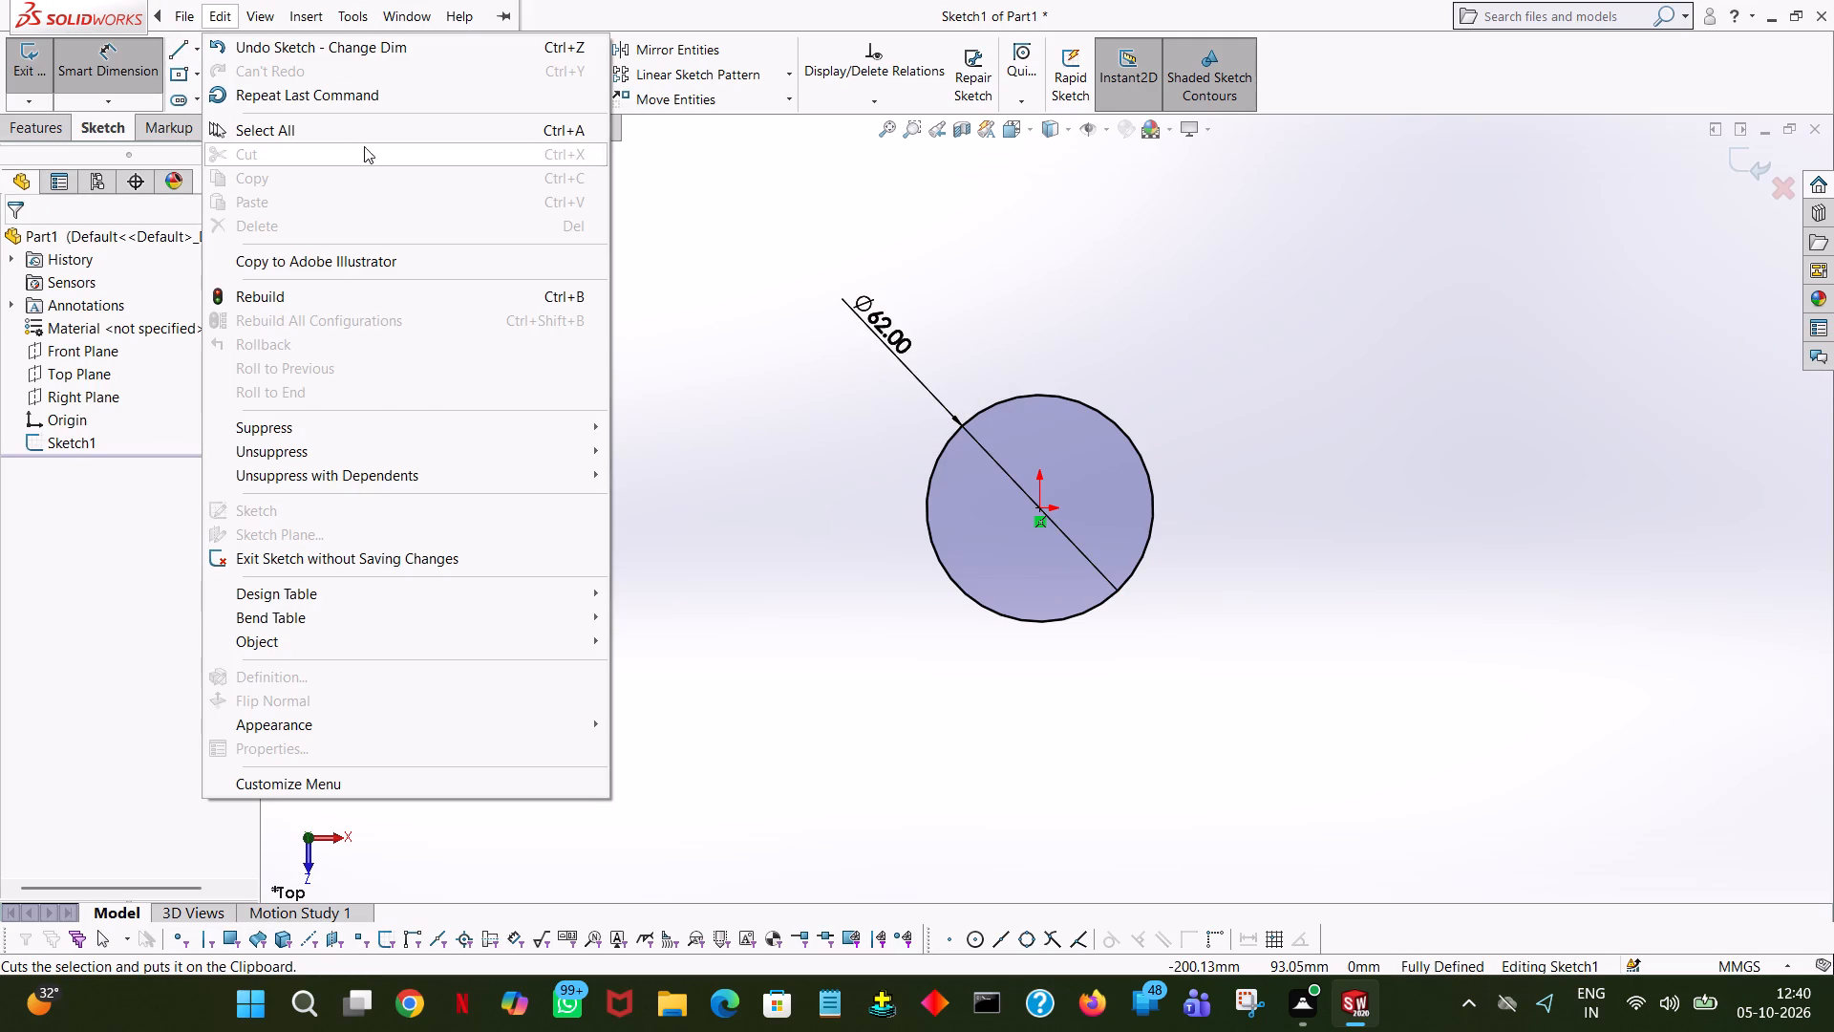
pyautogui.click(1415, 290)
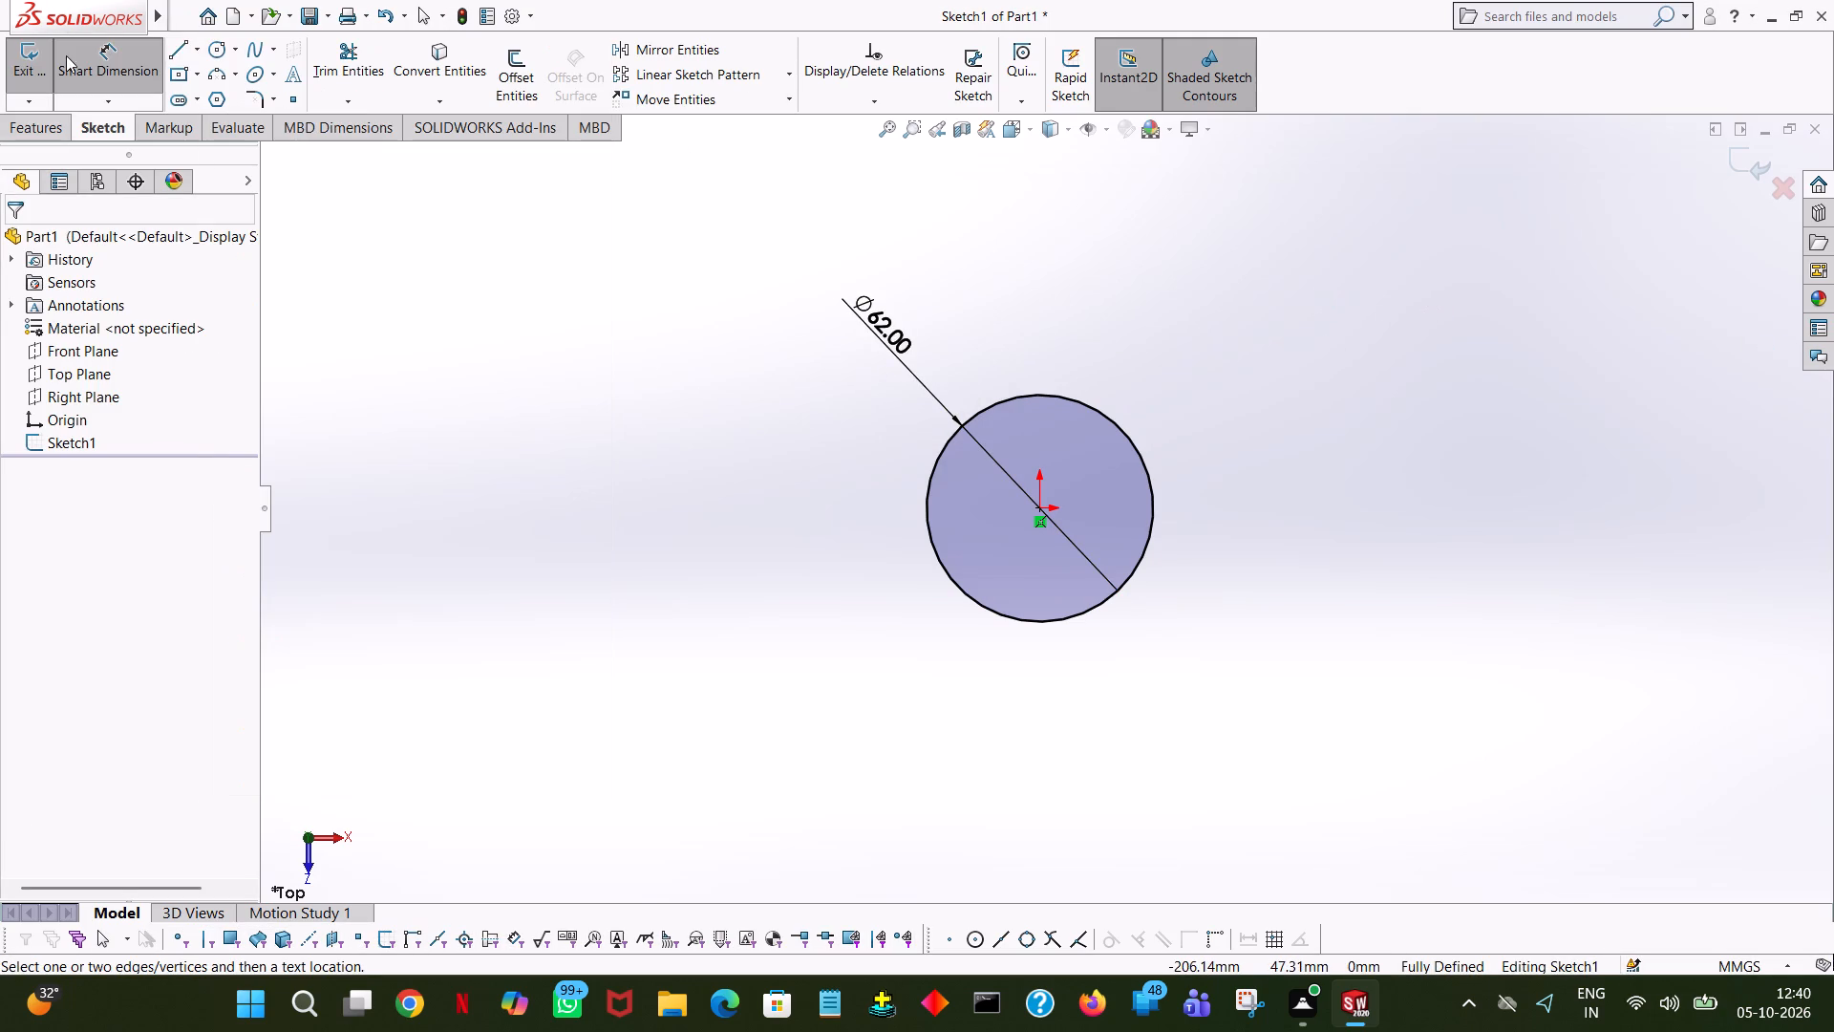
# Extrude the circle sketch as a blind boss 13 mm deep.
pyautogui.click(2, 125)
pyautogui.click(30, 97)
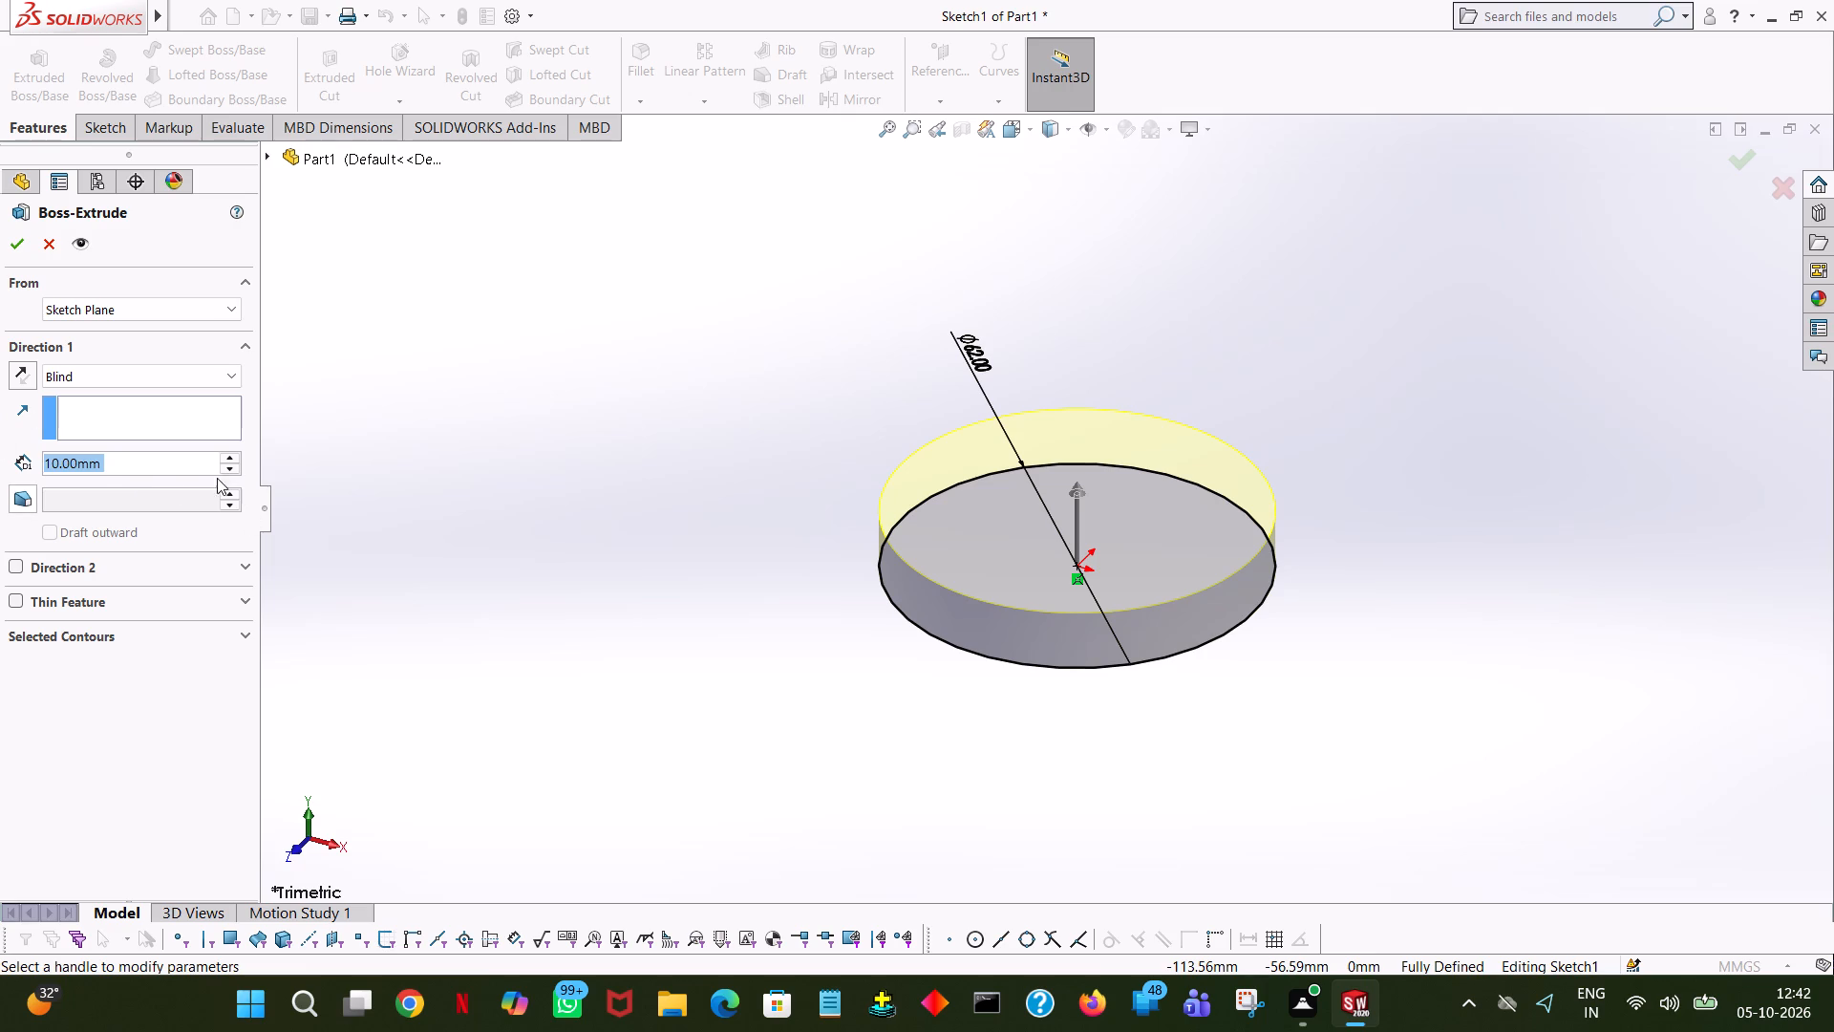
pyautogui.write('13')
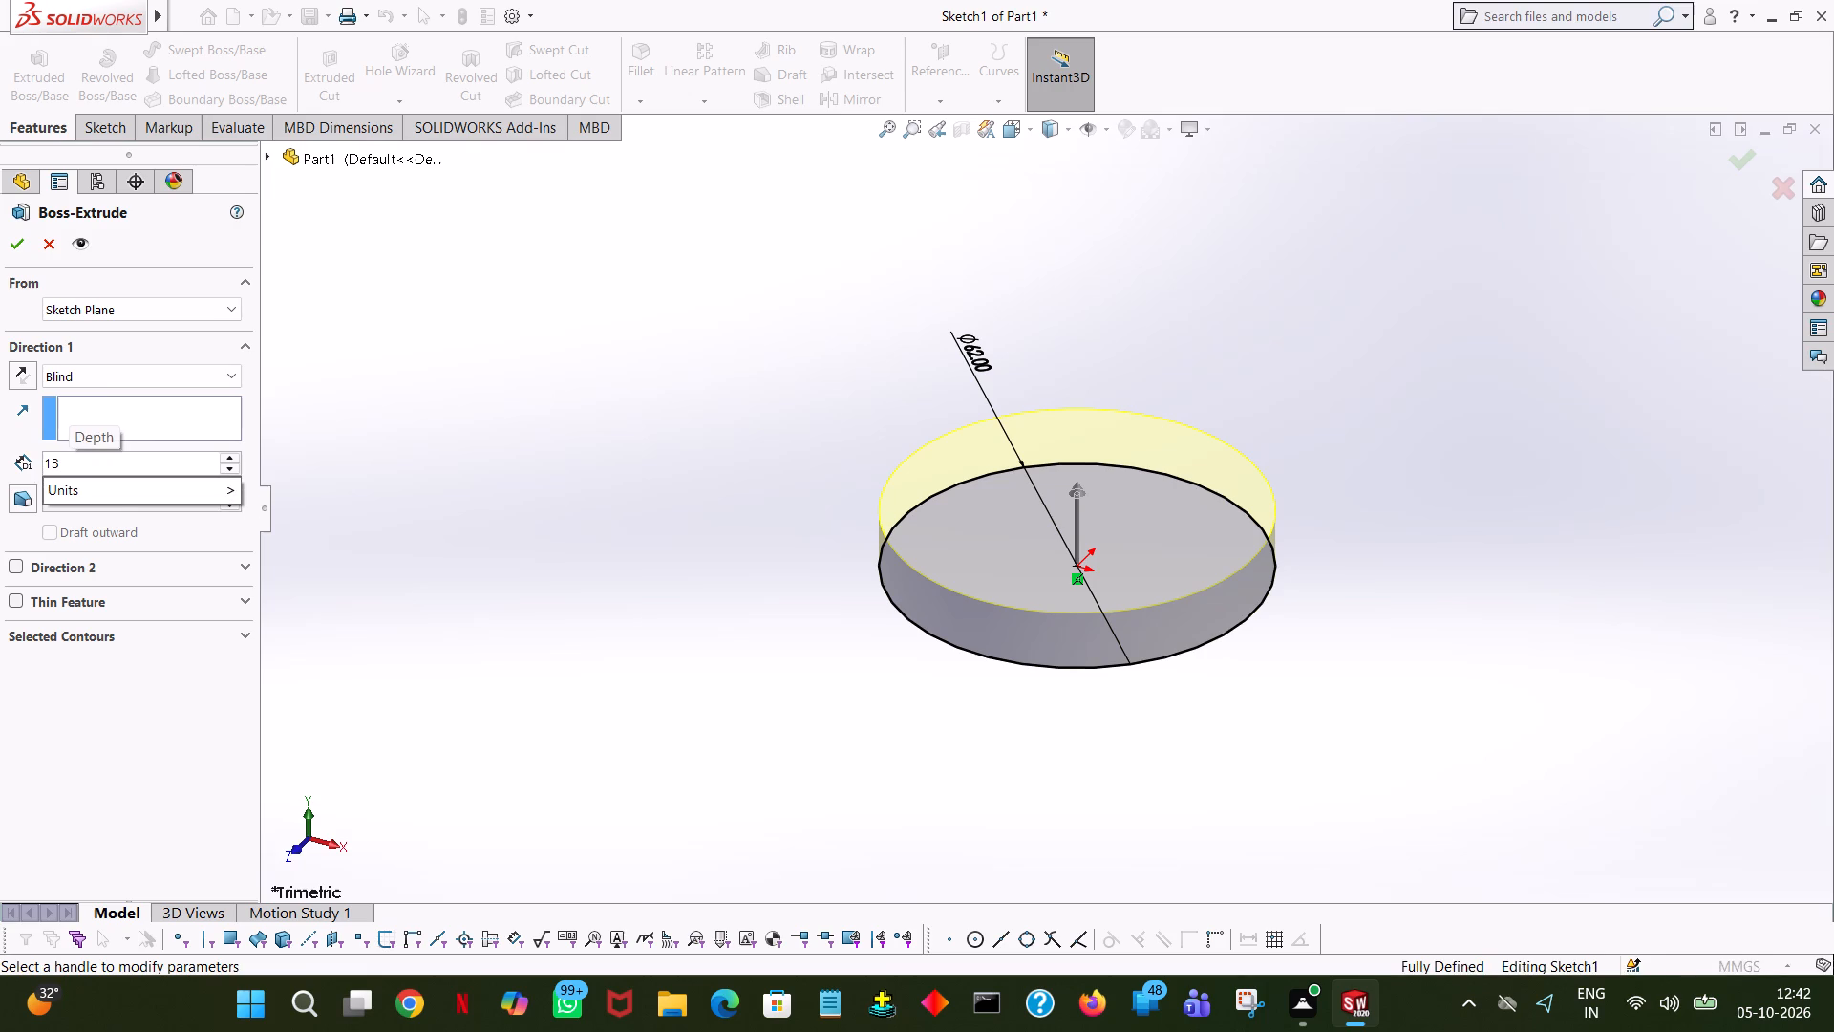
pyautogui.click(496, 312)
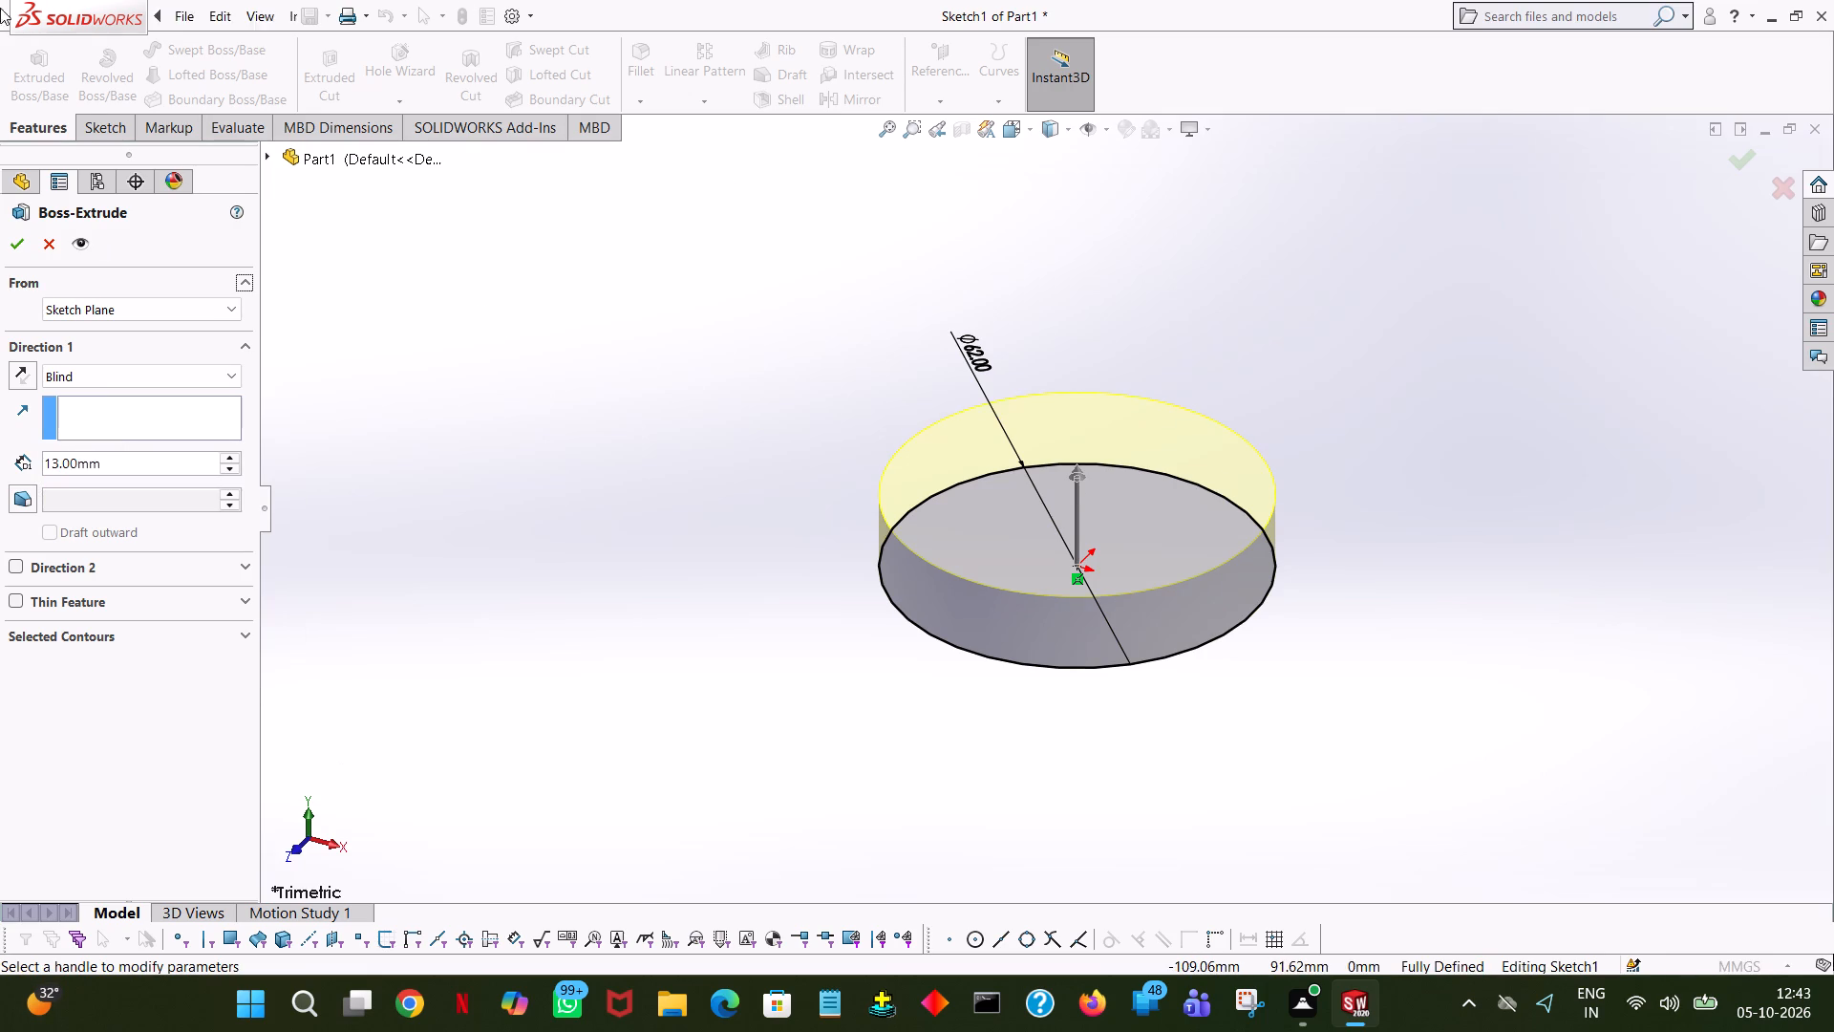
pyautogui.click(11, 236)
pyautogui.click(599, 220)
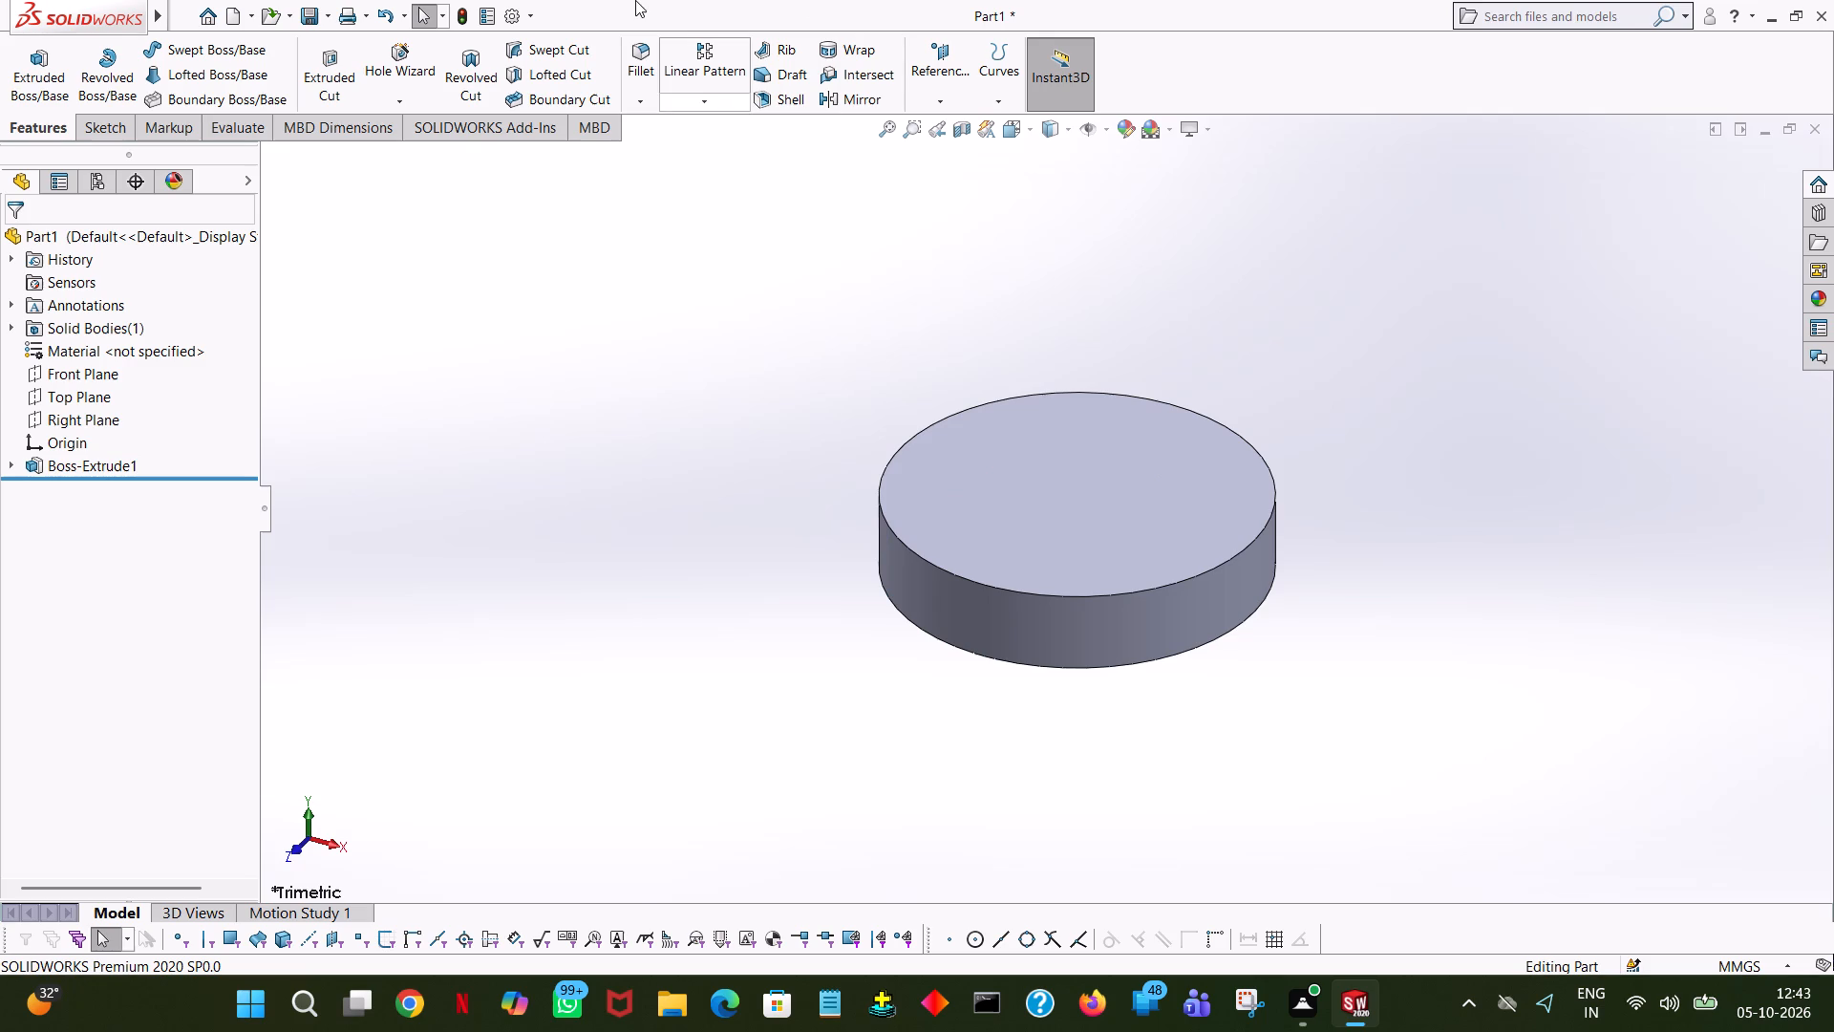
# Start a new boss-extrude sketch on the disc's top face, viewed from the top.
pyautogui.click(37, 92)
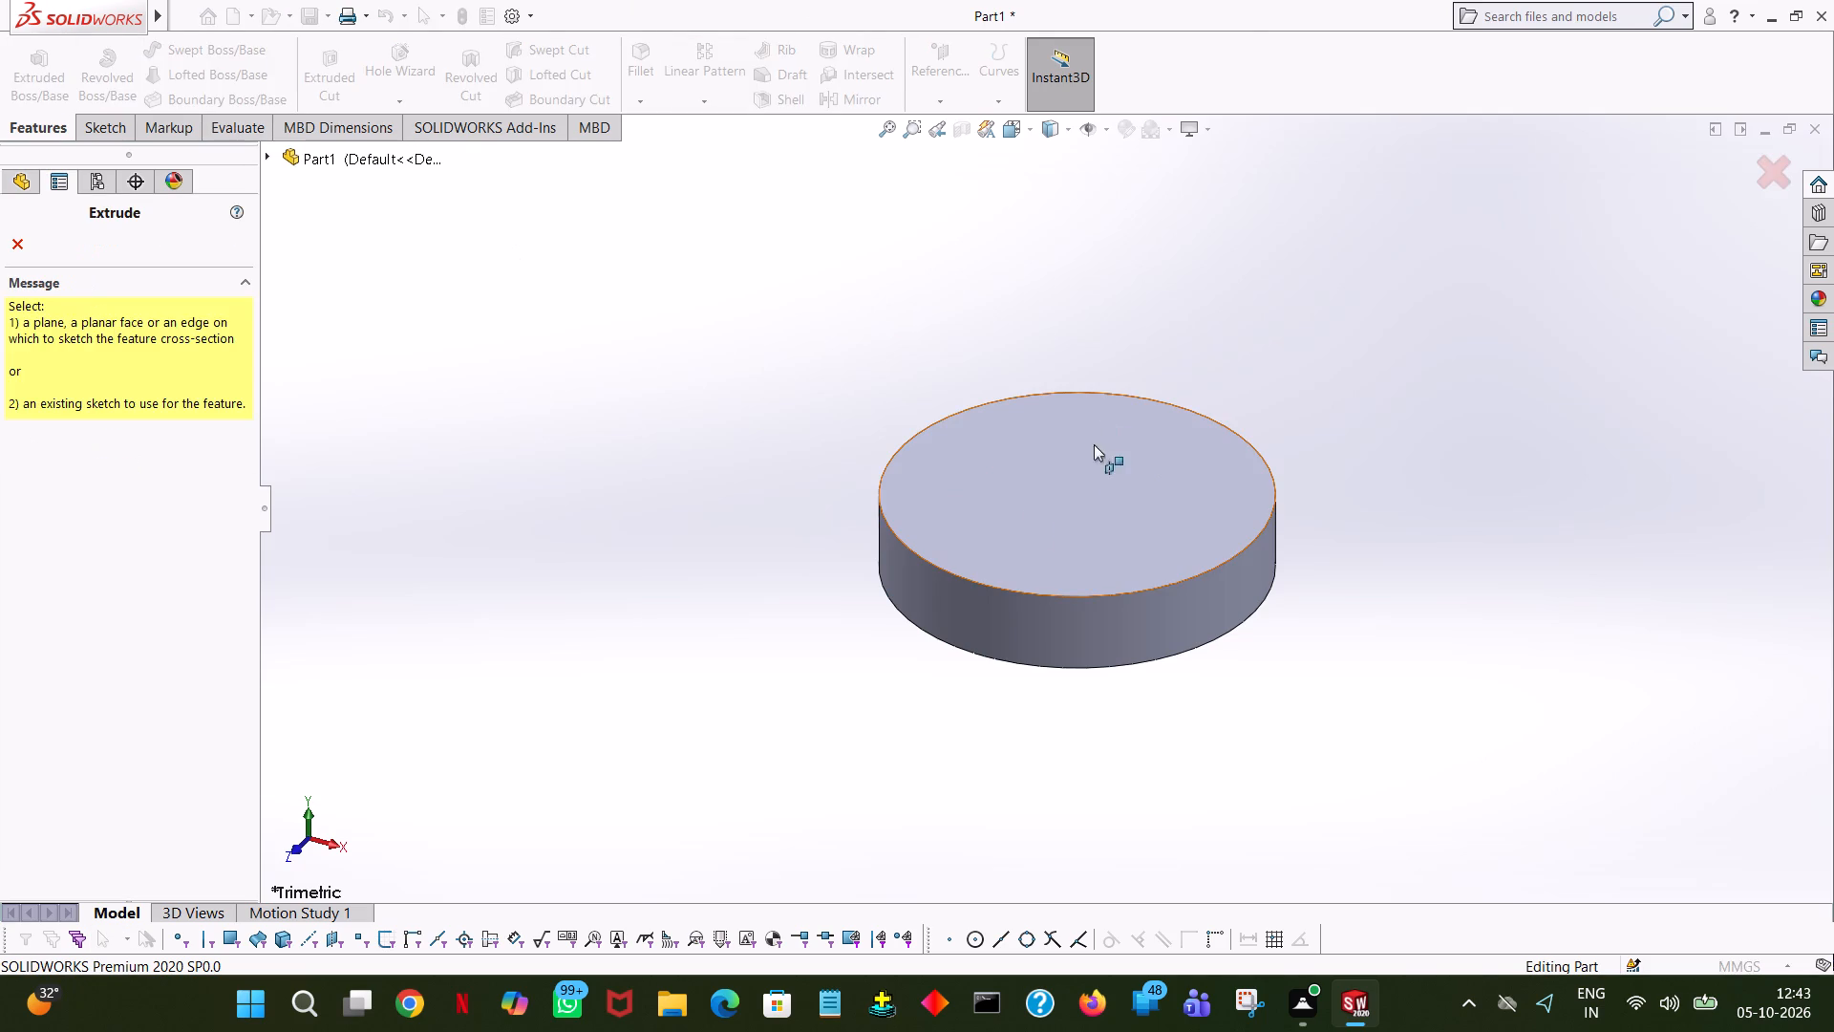
pyautogui.click(1022, 512)
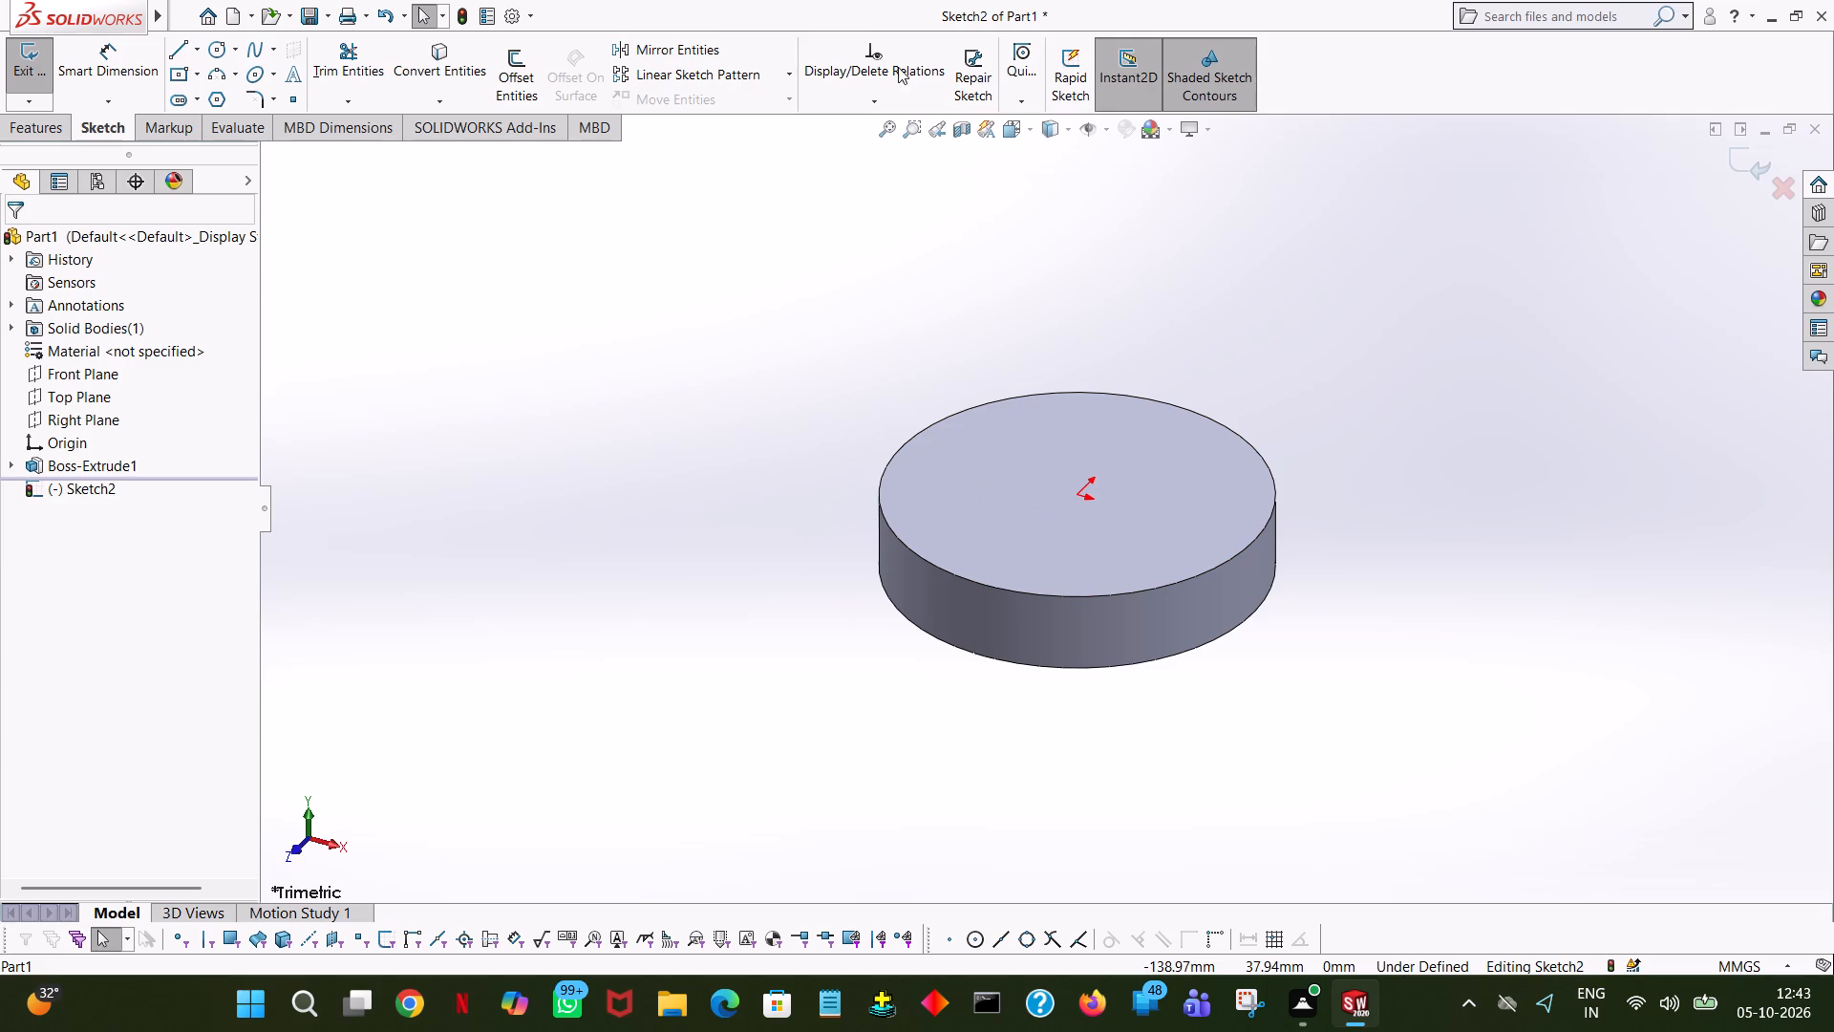
pyautogui.click(1031, 130)
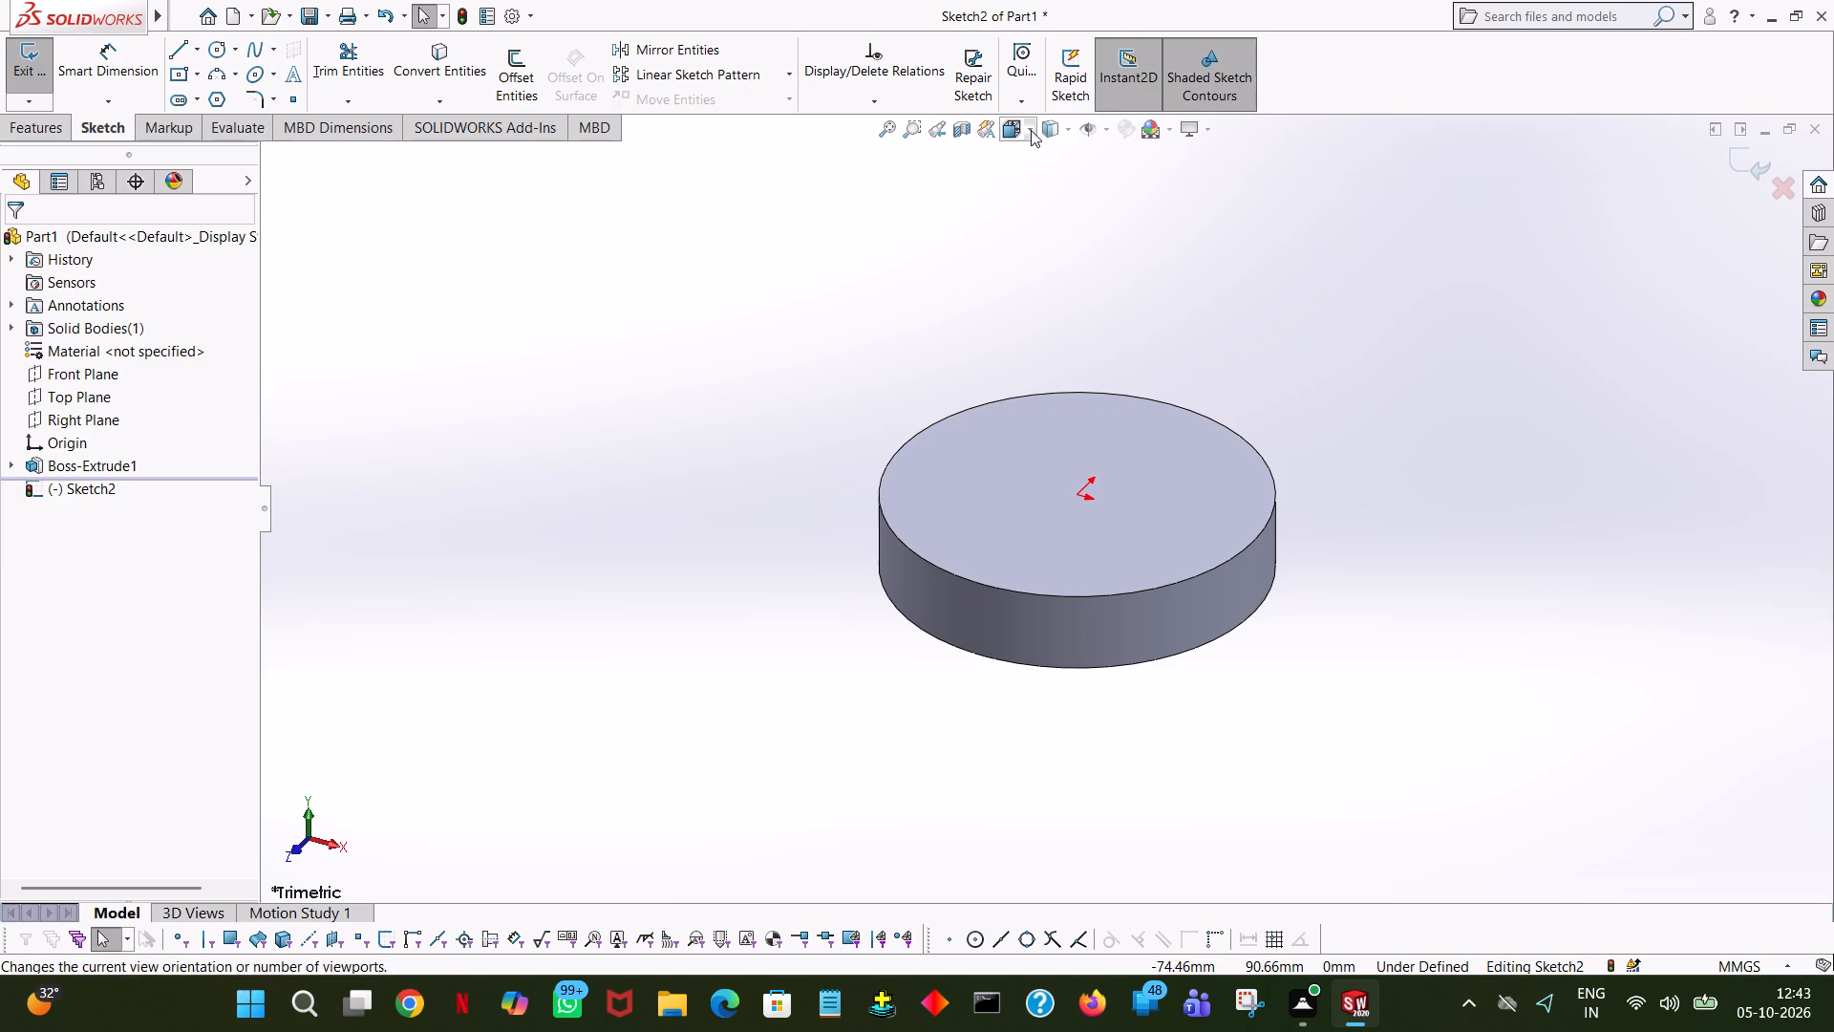
pyautogui.click(1124, 235)
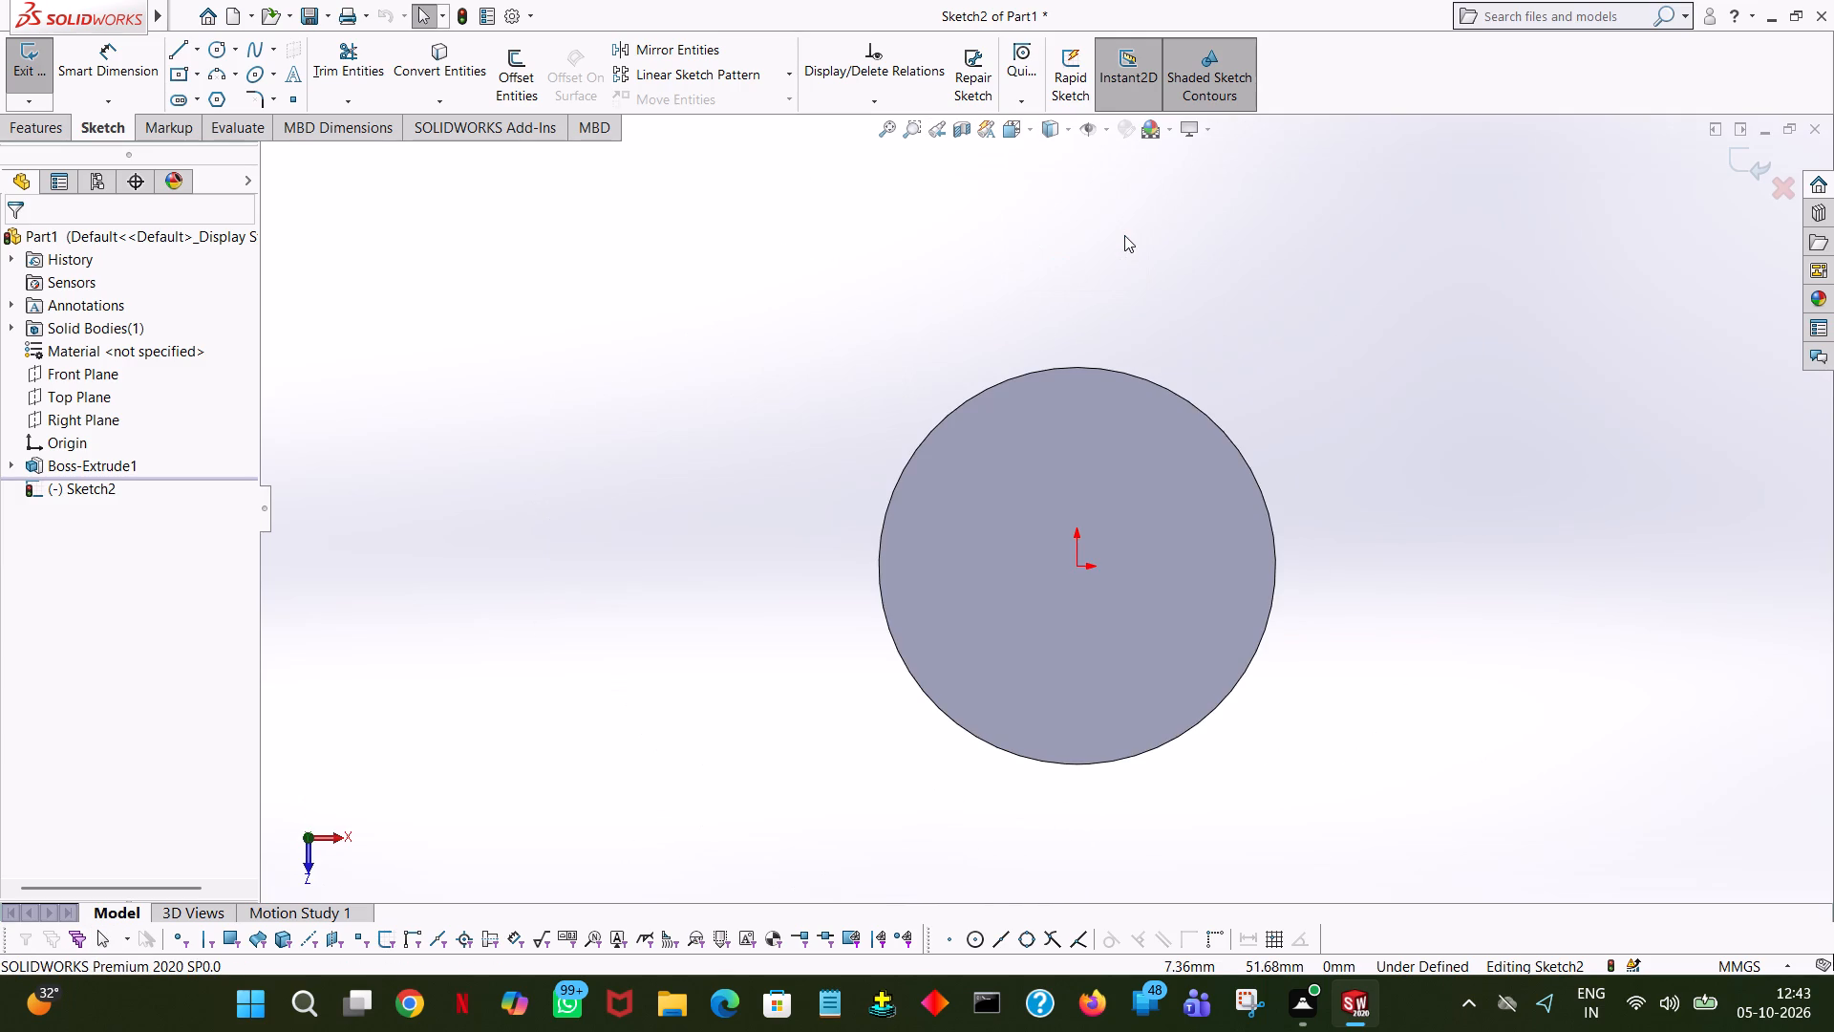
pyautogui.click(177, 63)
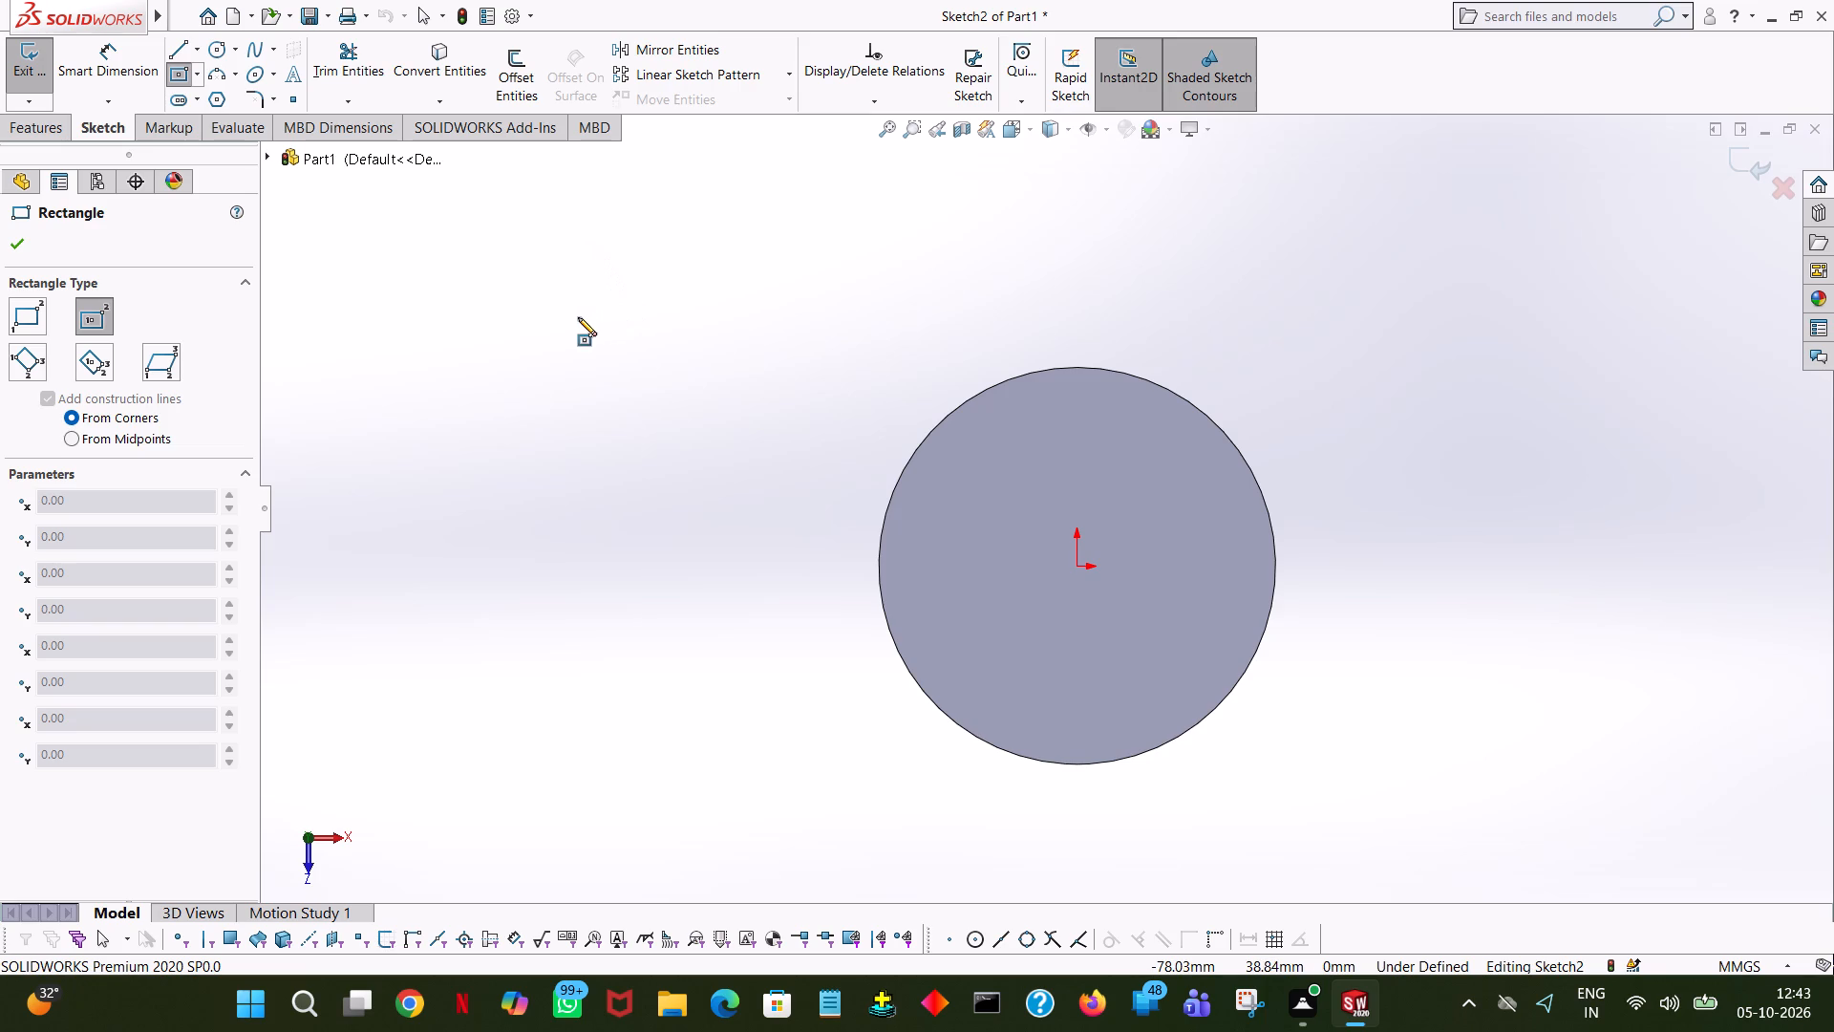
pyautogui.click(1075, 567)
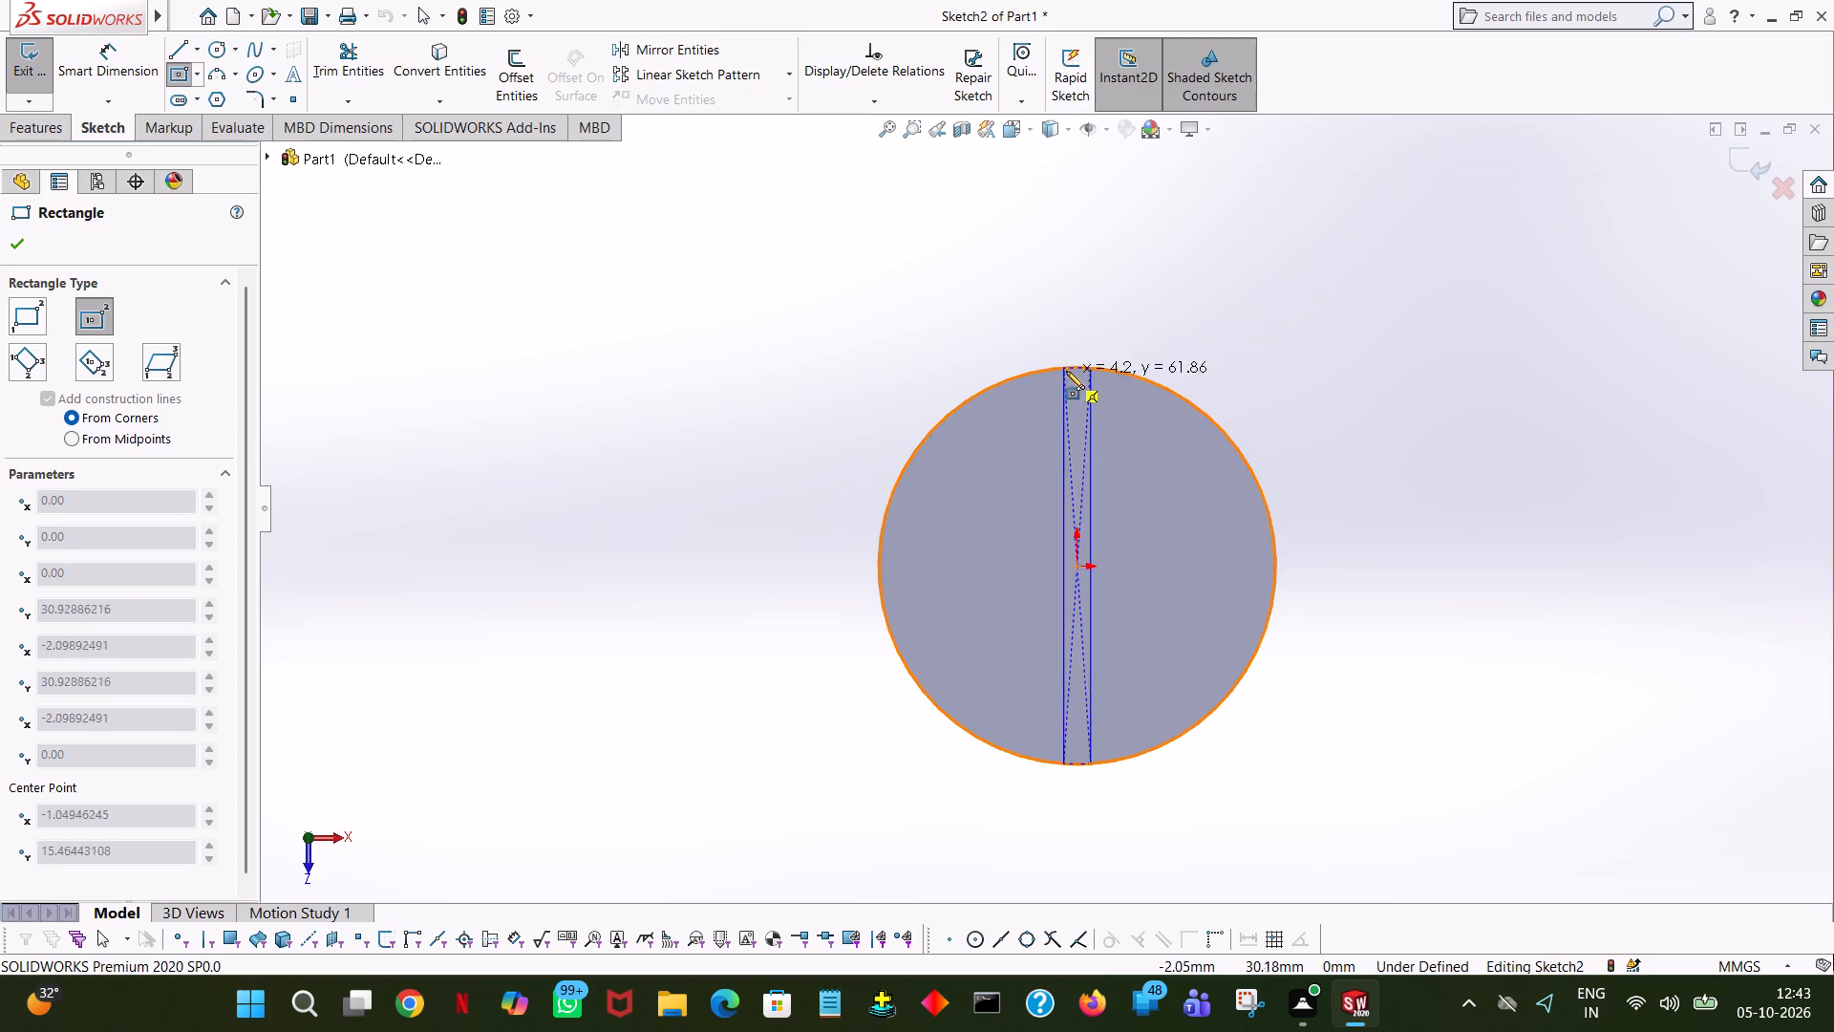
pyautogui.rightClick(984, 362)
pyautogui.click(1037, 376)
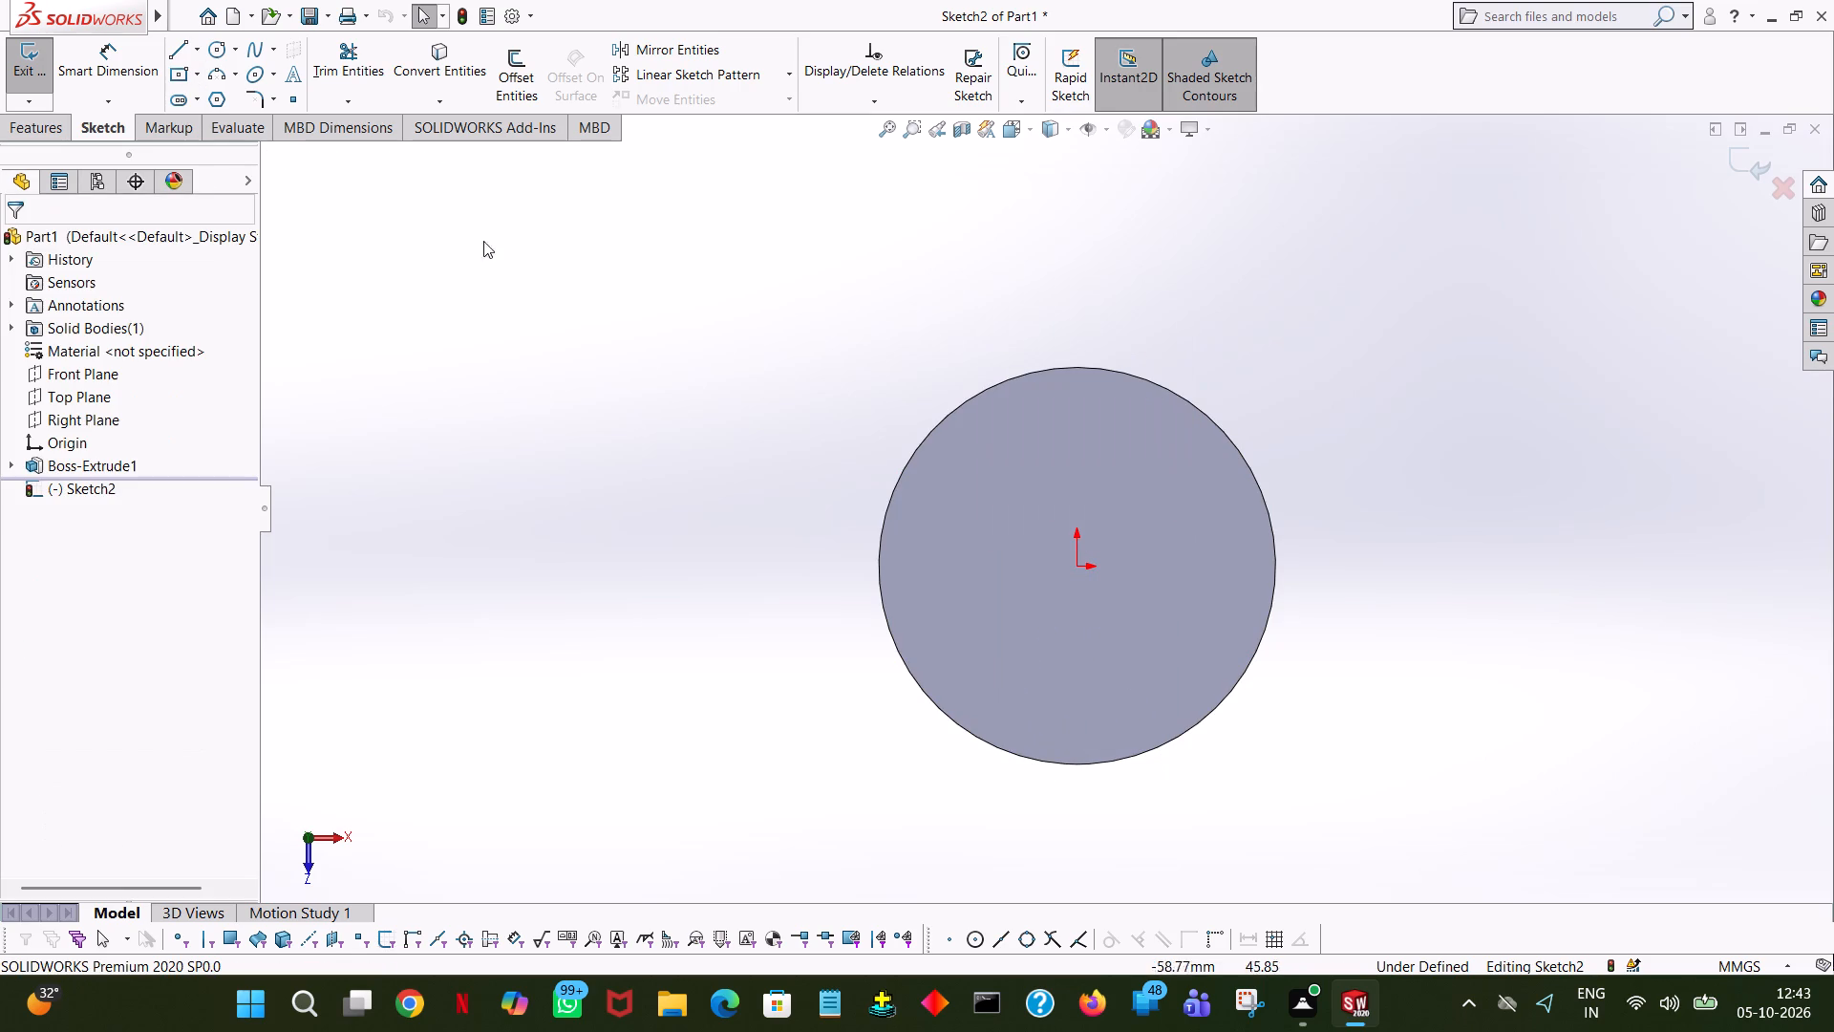
# Sketch a 31 mm vertical line from the origin up to the disc's edge, continued by a 20 mm horizontal line in the +X direction.
pyautogui.click(172, 51)
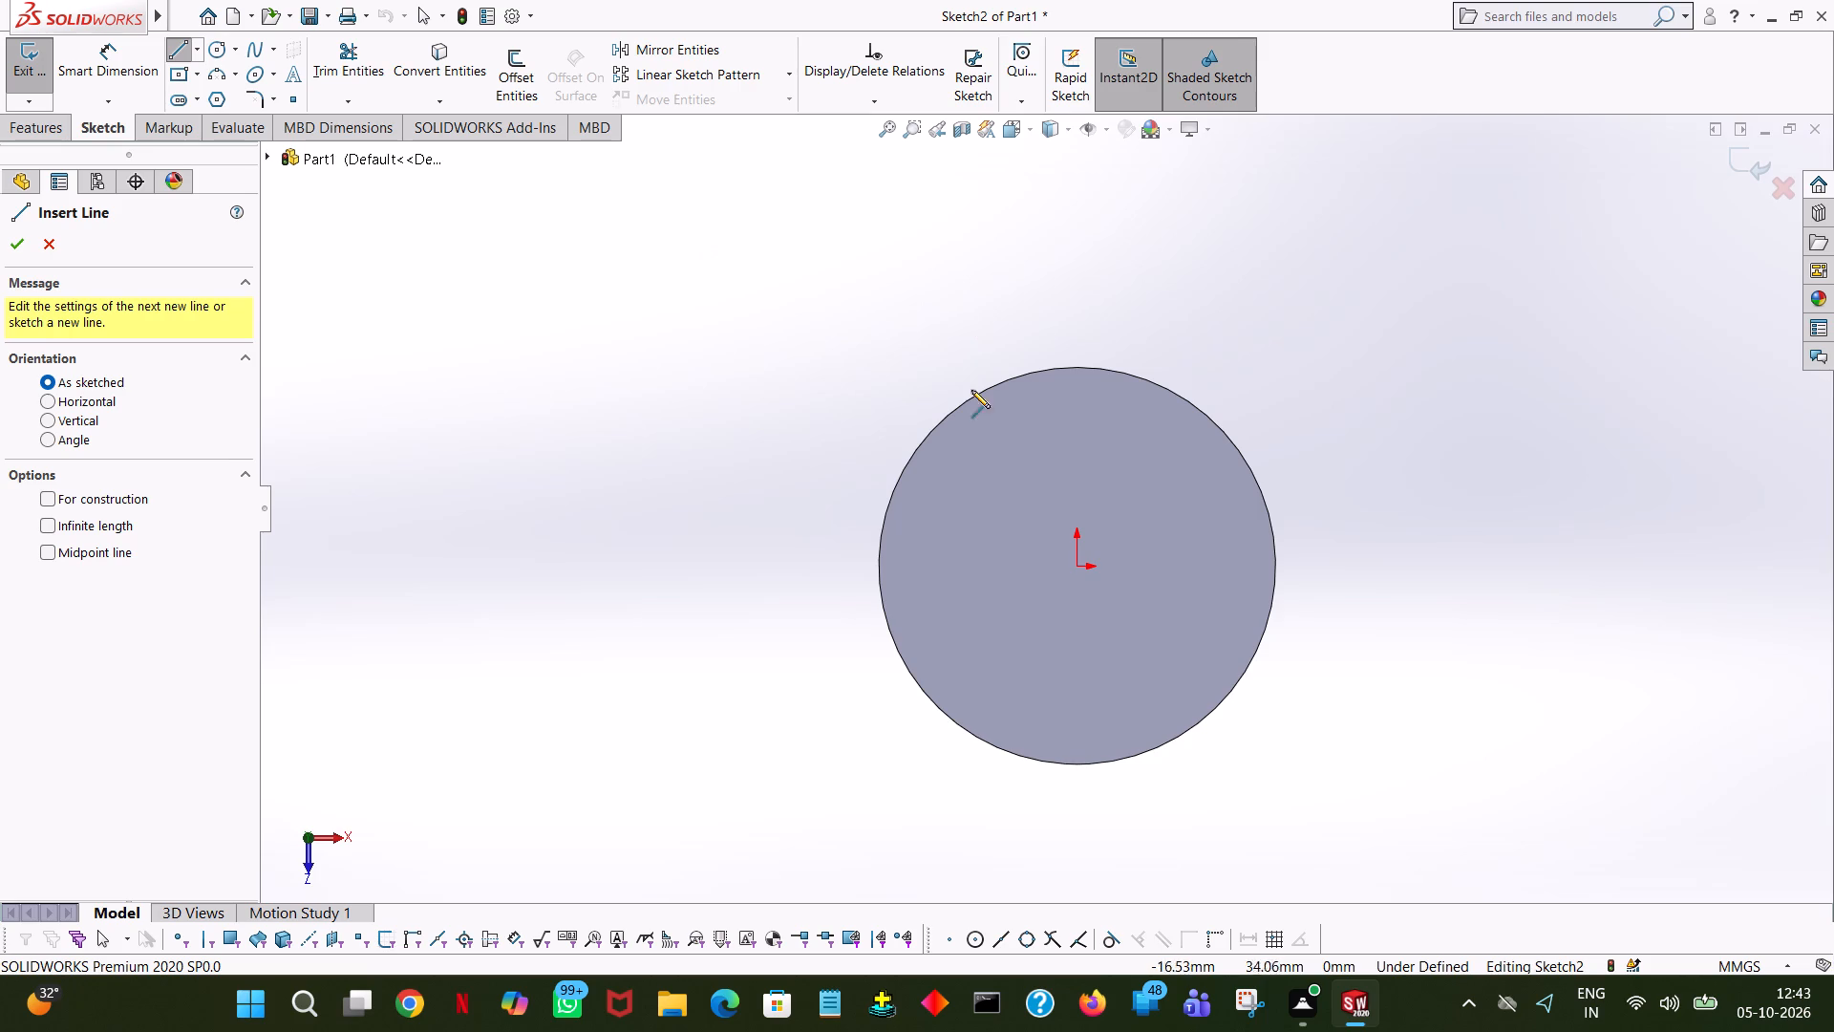
pyautogui.click(1073, 564)
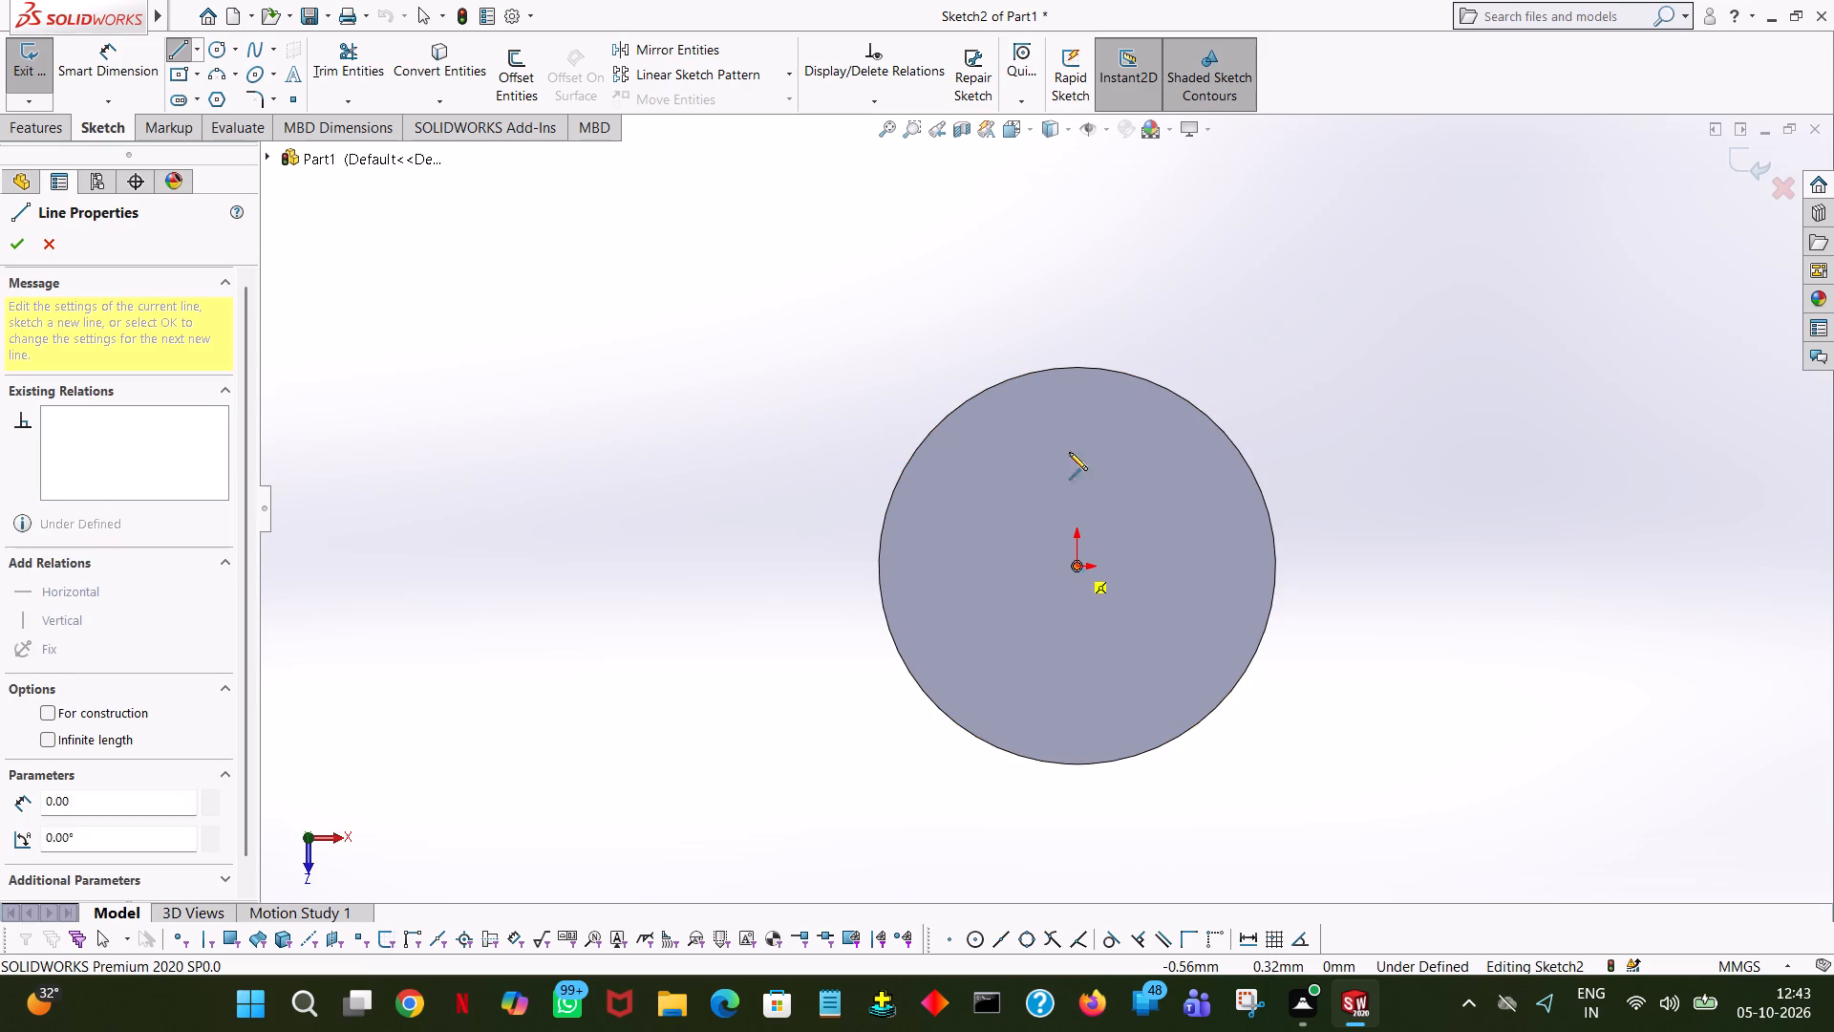
pyautogui.click(1075, 362)
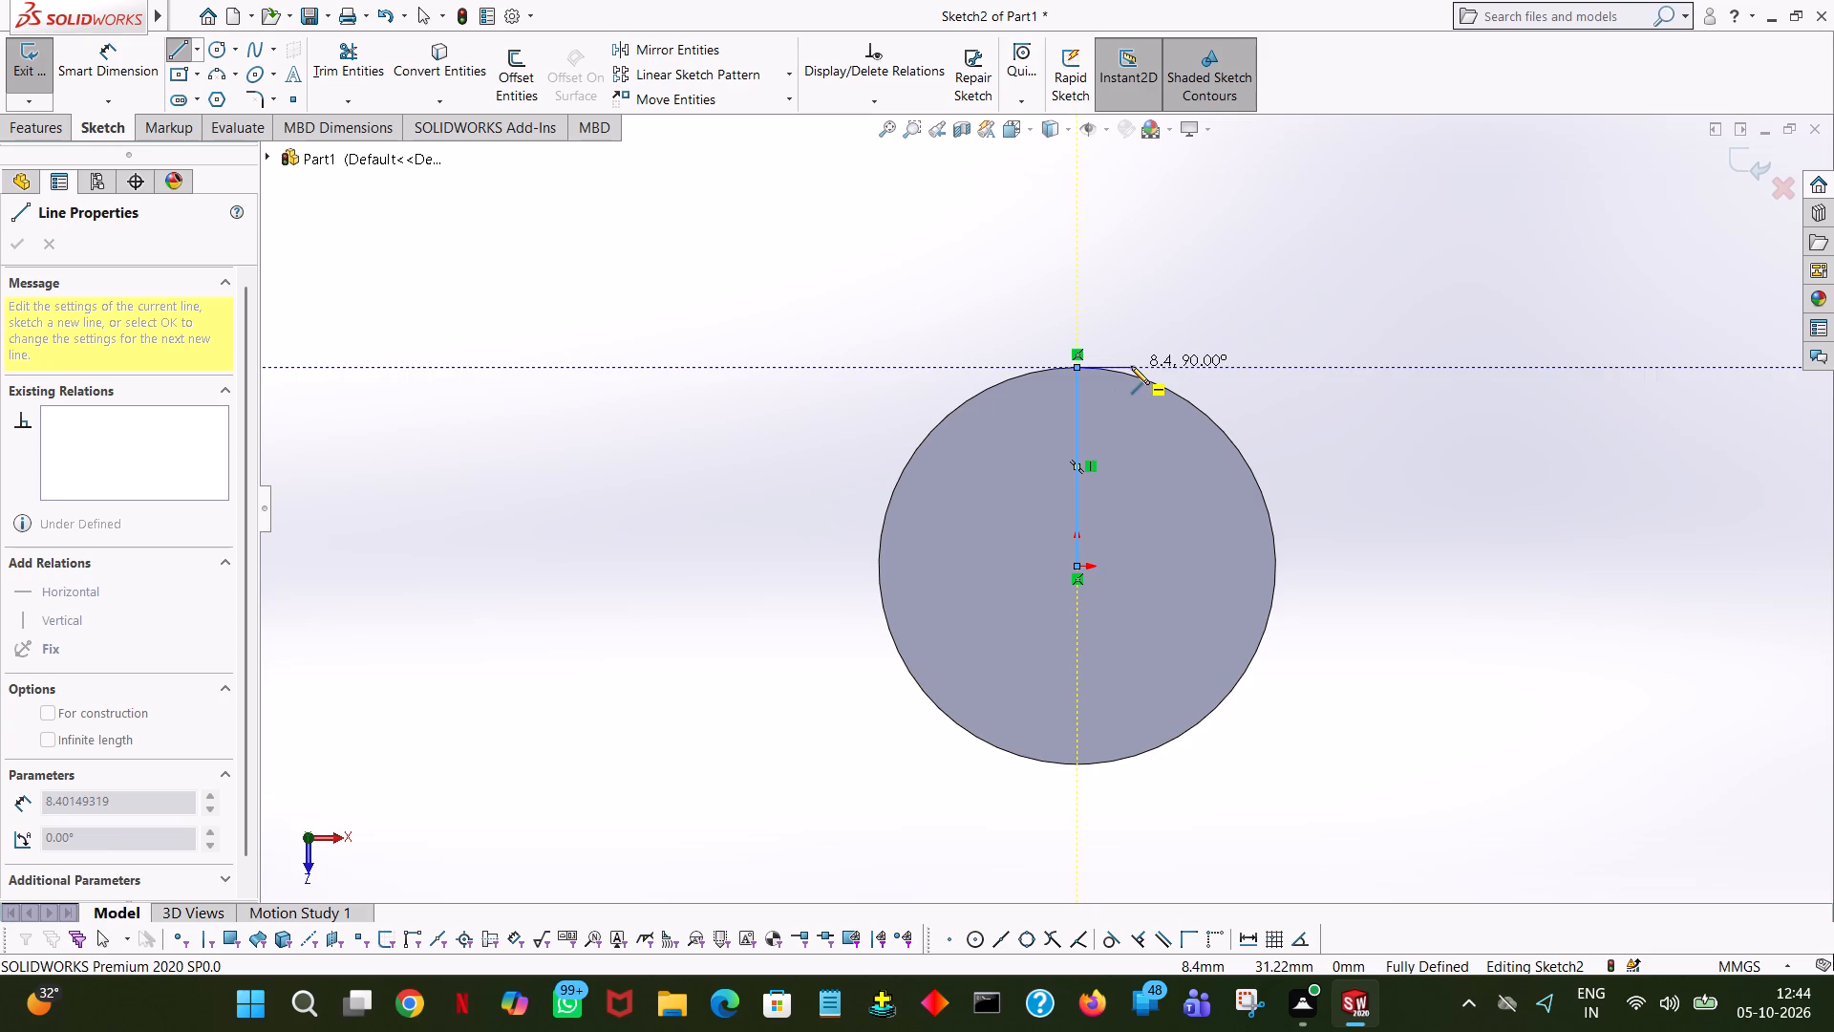
pyautogui.click(1131, 366)
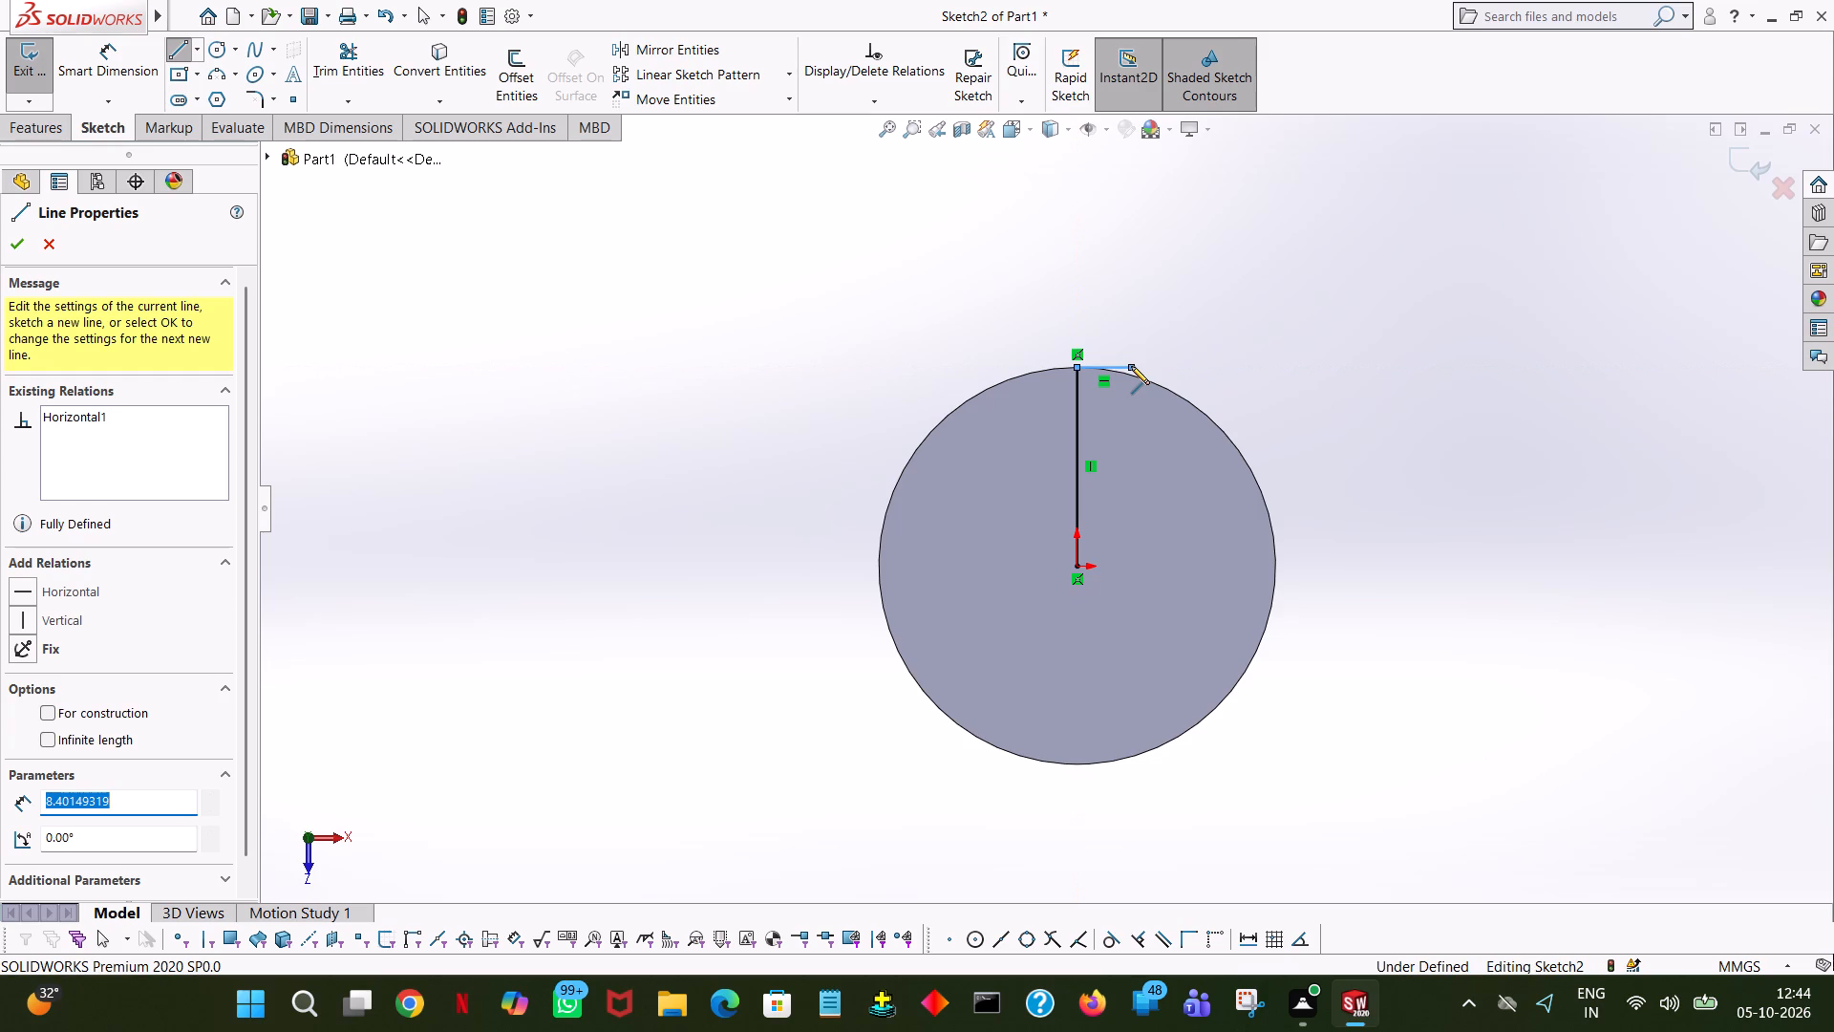
pyautogui.write('20')
pyautogui.press('Return')
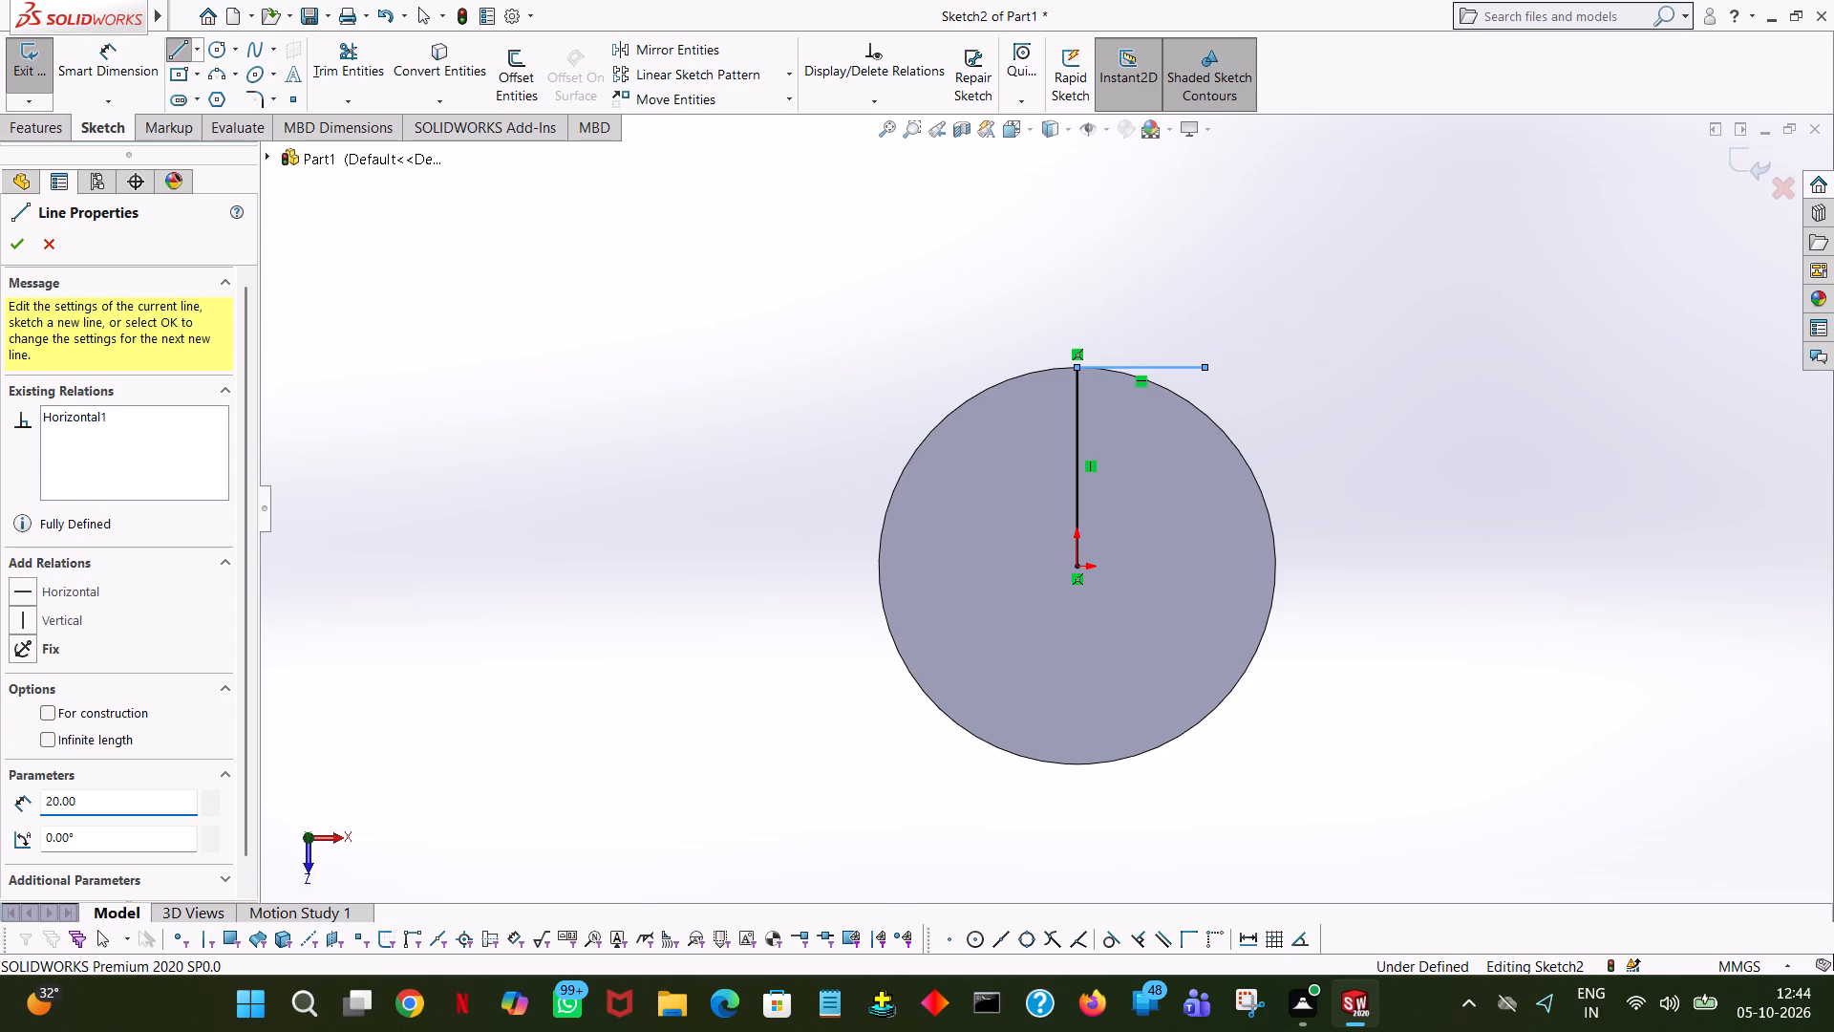
pyautogui.rightClick(1131, 366)
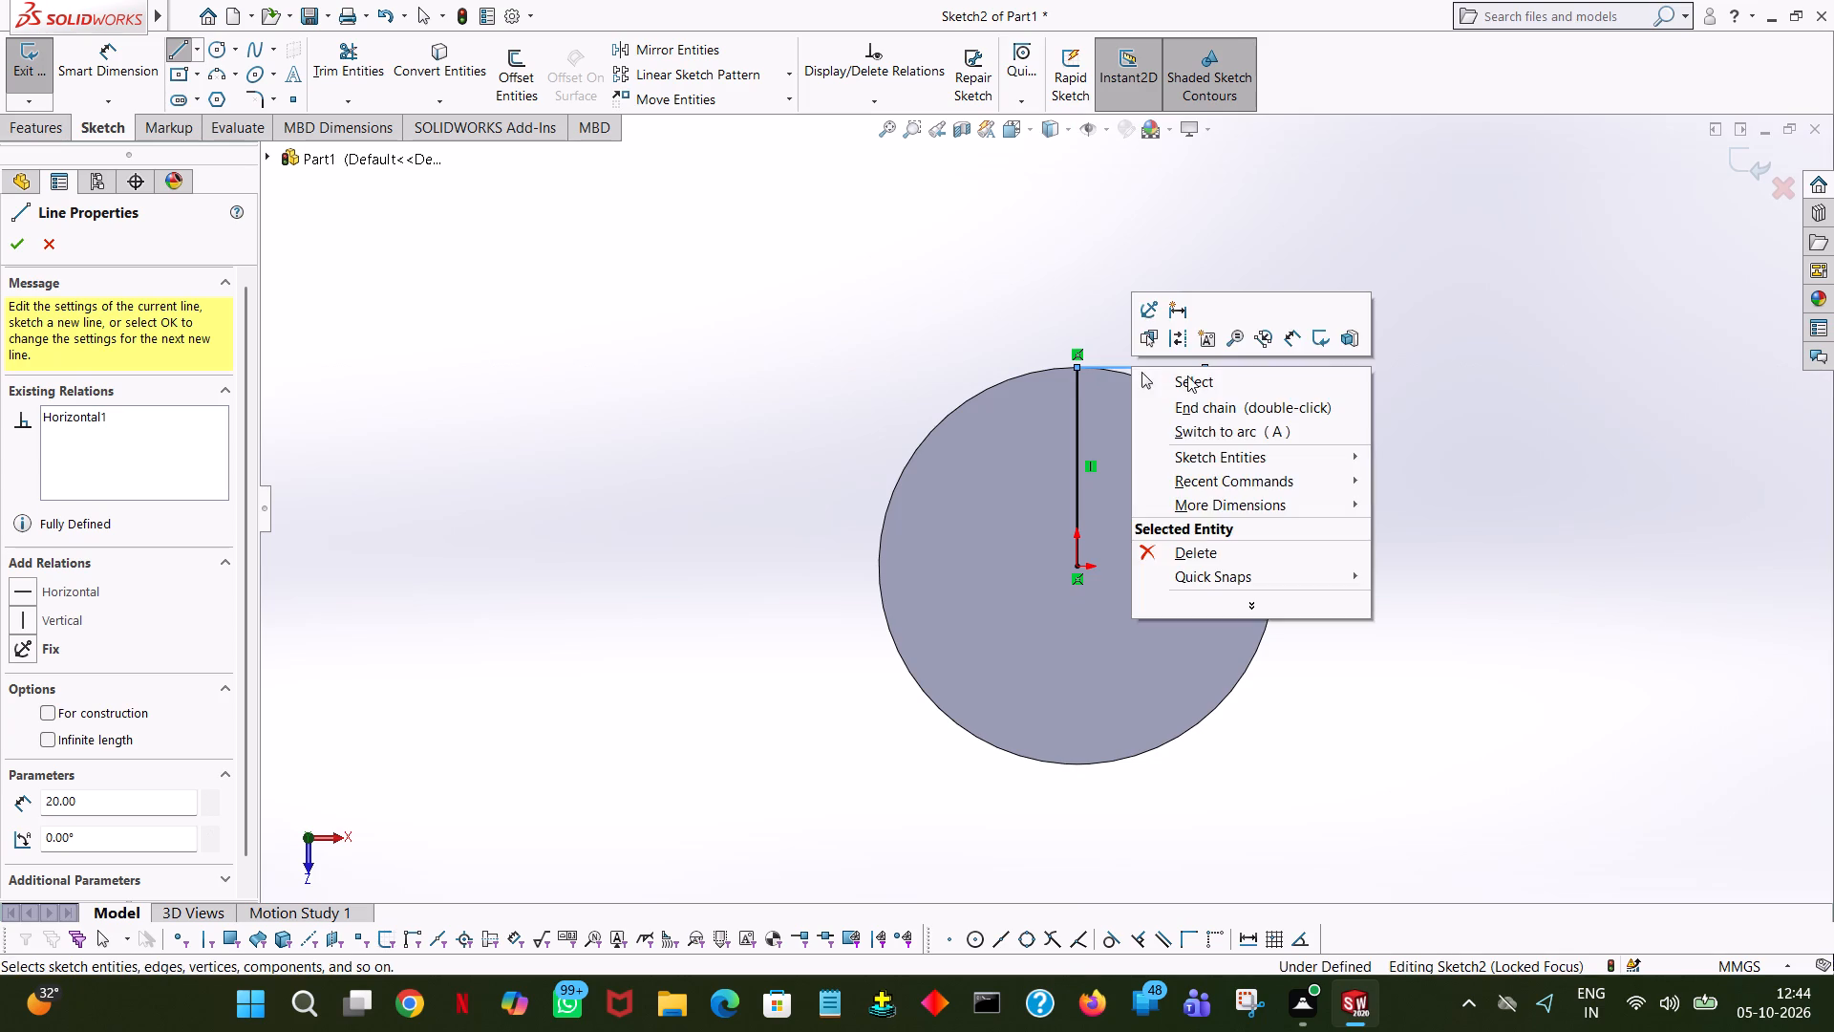
pyautogui.click(1187, 376)
# Set the horizontal line's length to 10 mm.
pyautogui.click(1163, 364)
pyautogui.write('10')
pyautogui.press('Return')
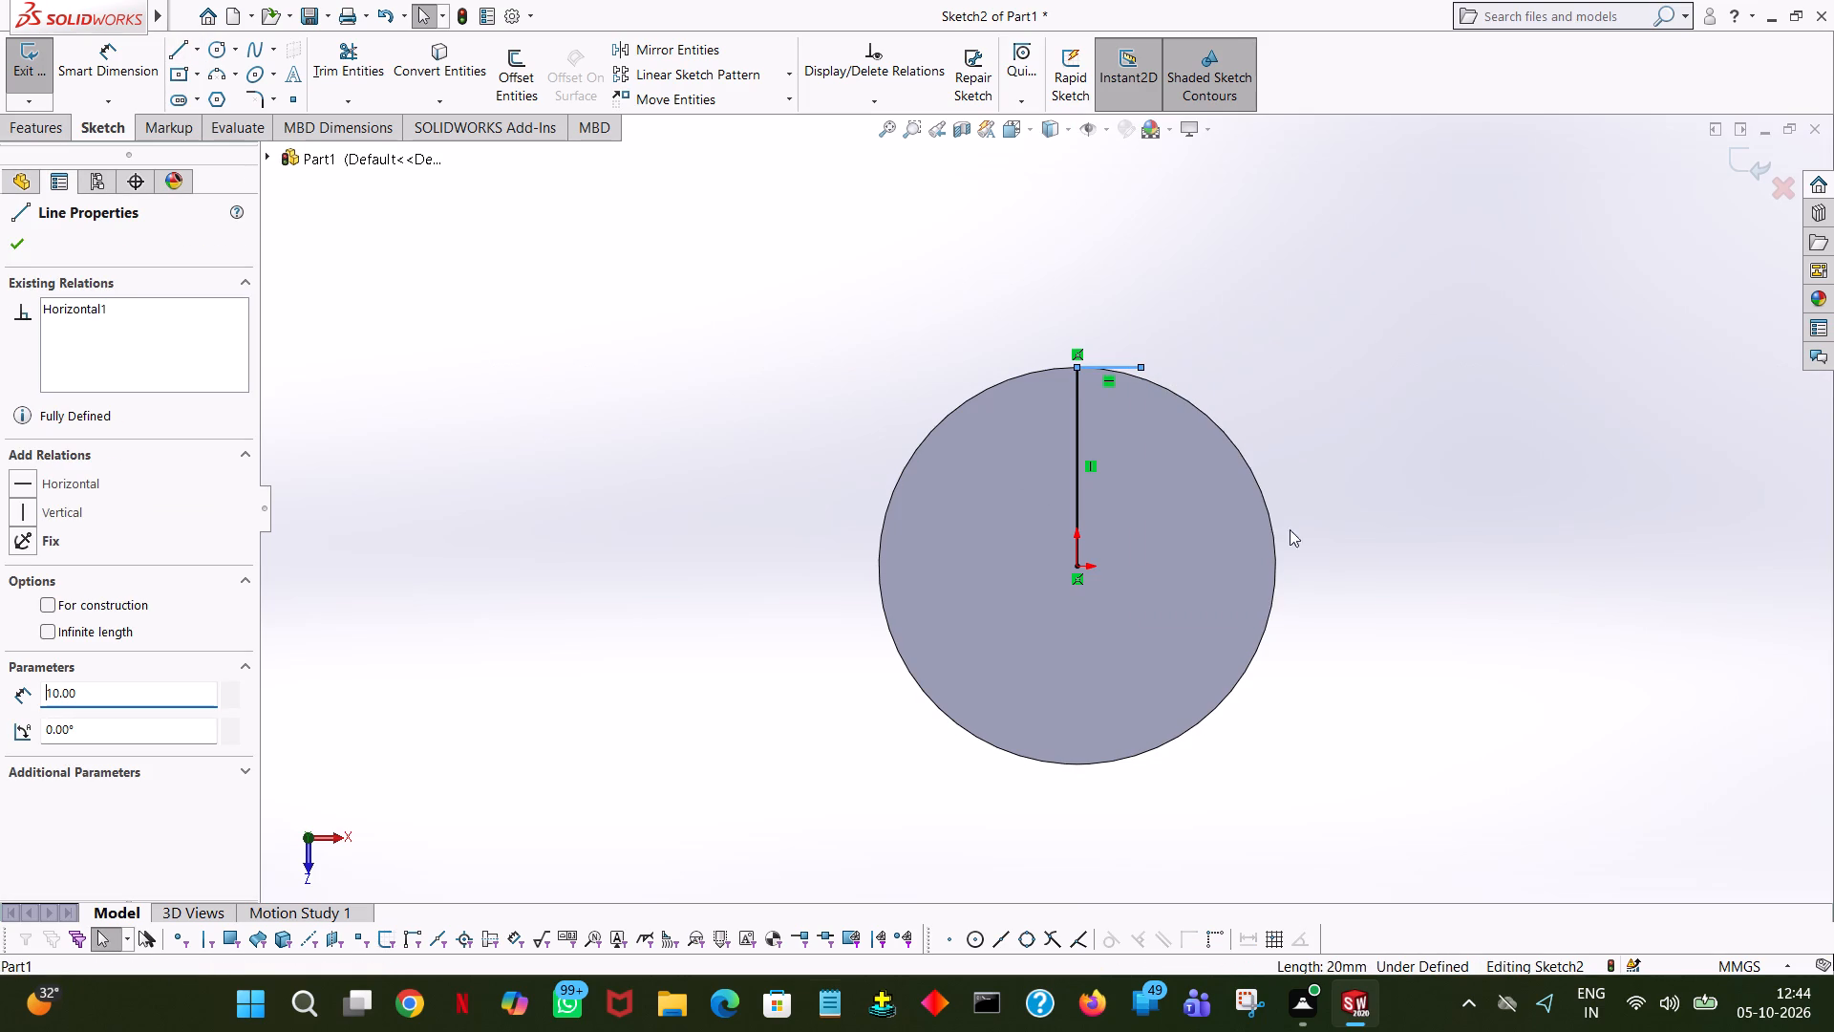
pyautogui.click(12, 243)
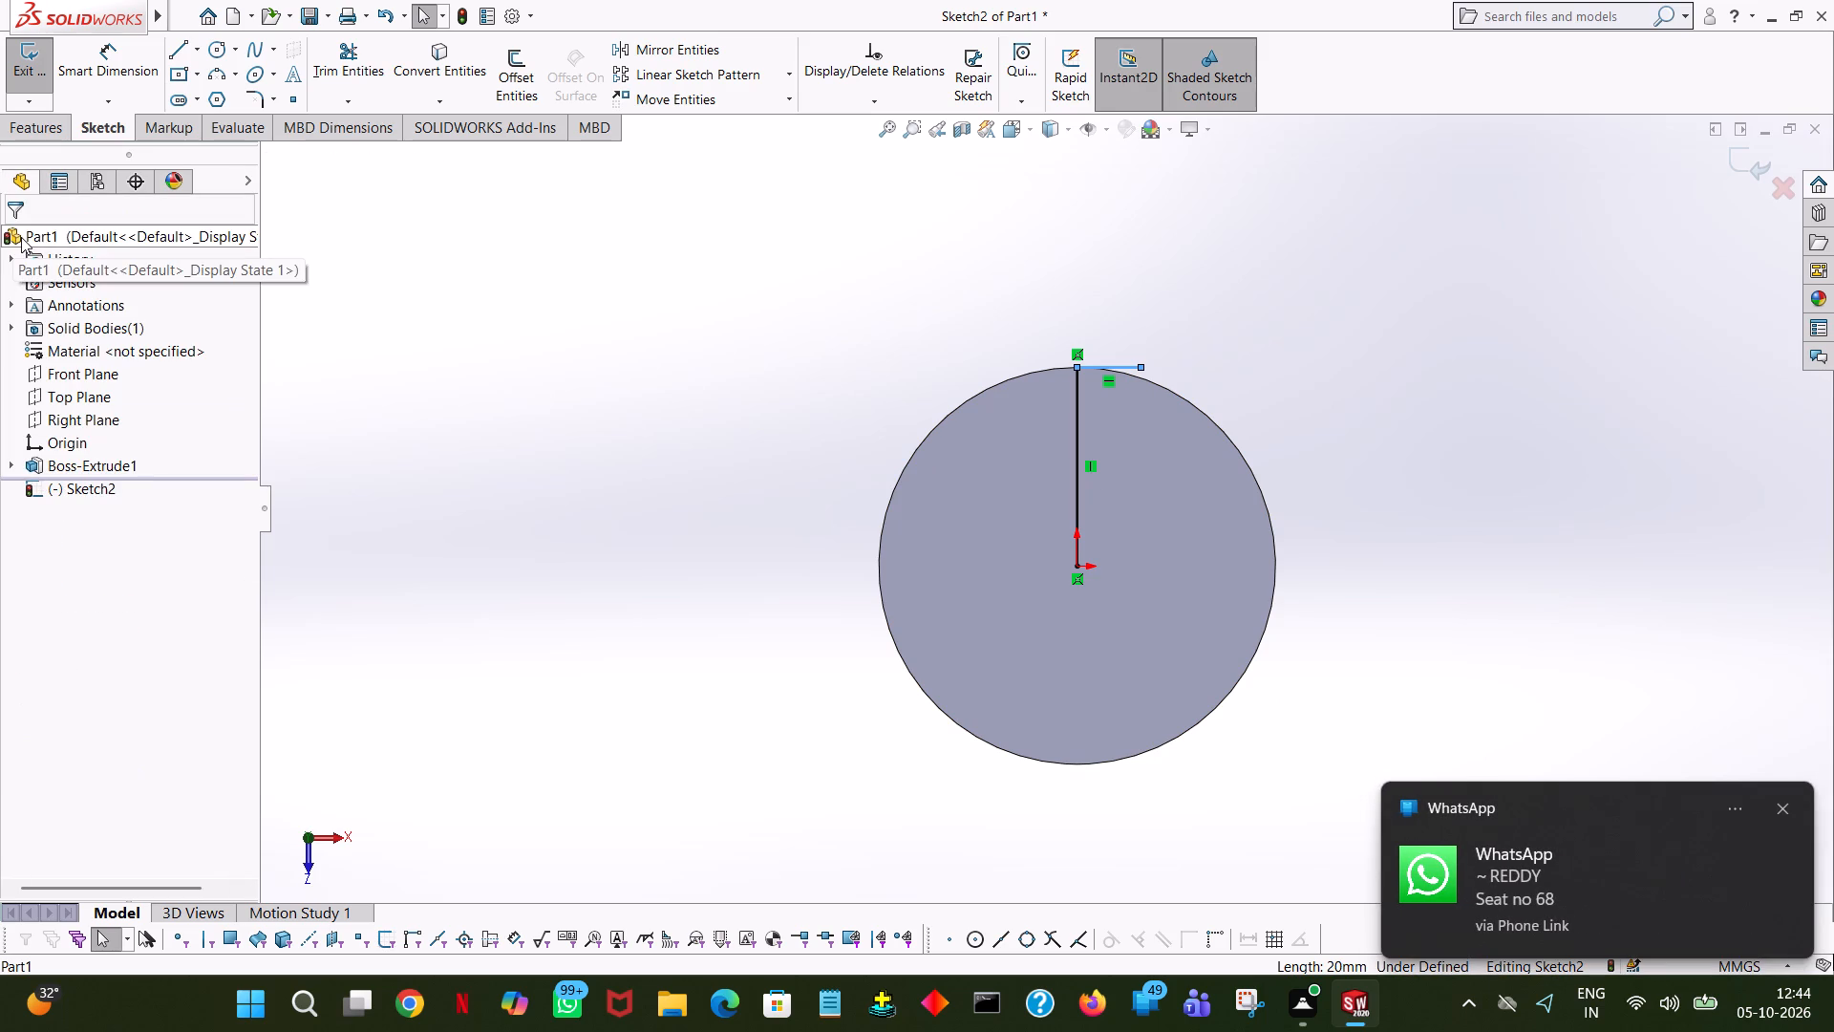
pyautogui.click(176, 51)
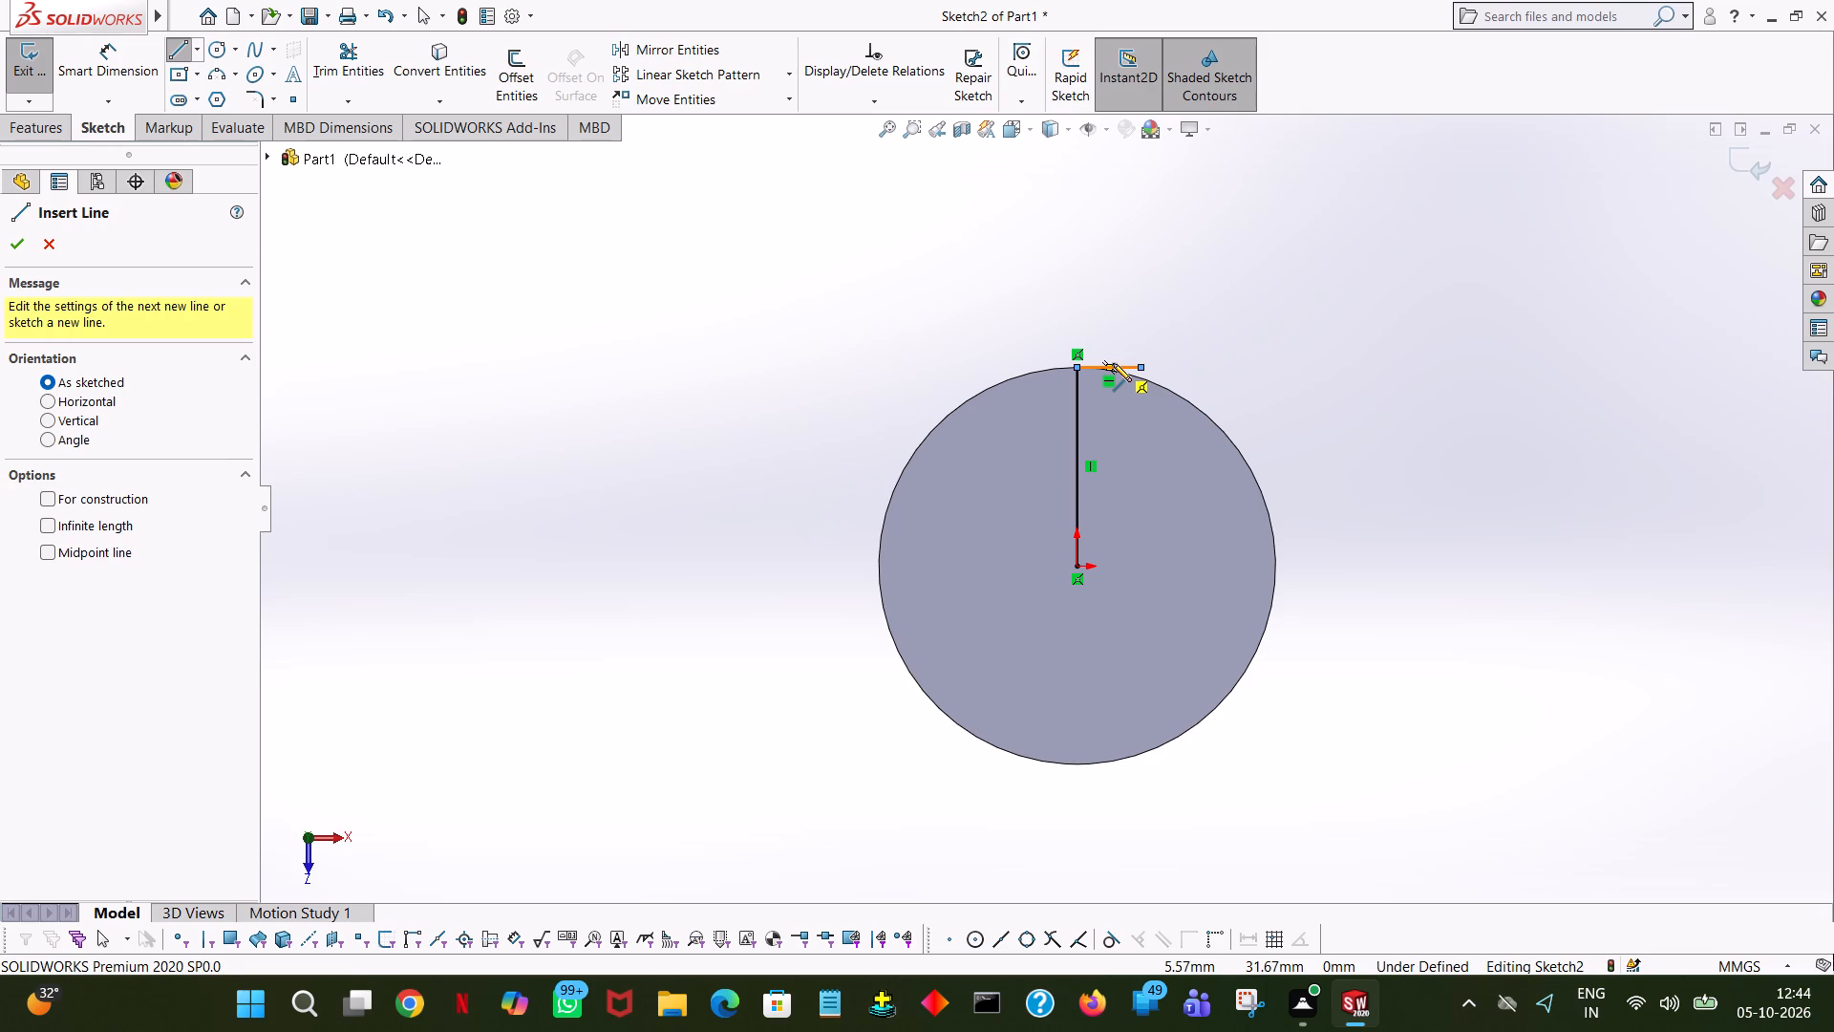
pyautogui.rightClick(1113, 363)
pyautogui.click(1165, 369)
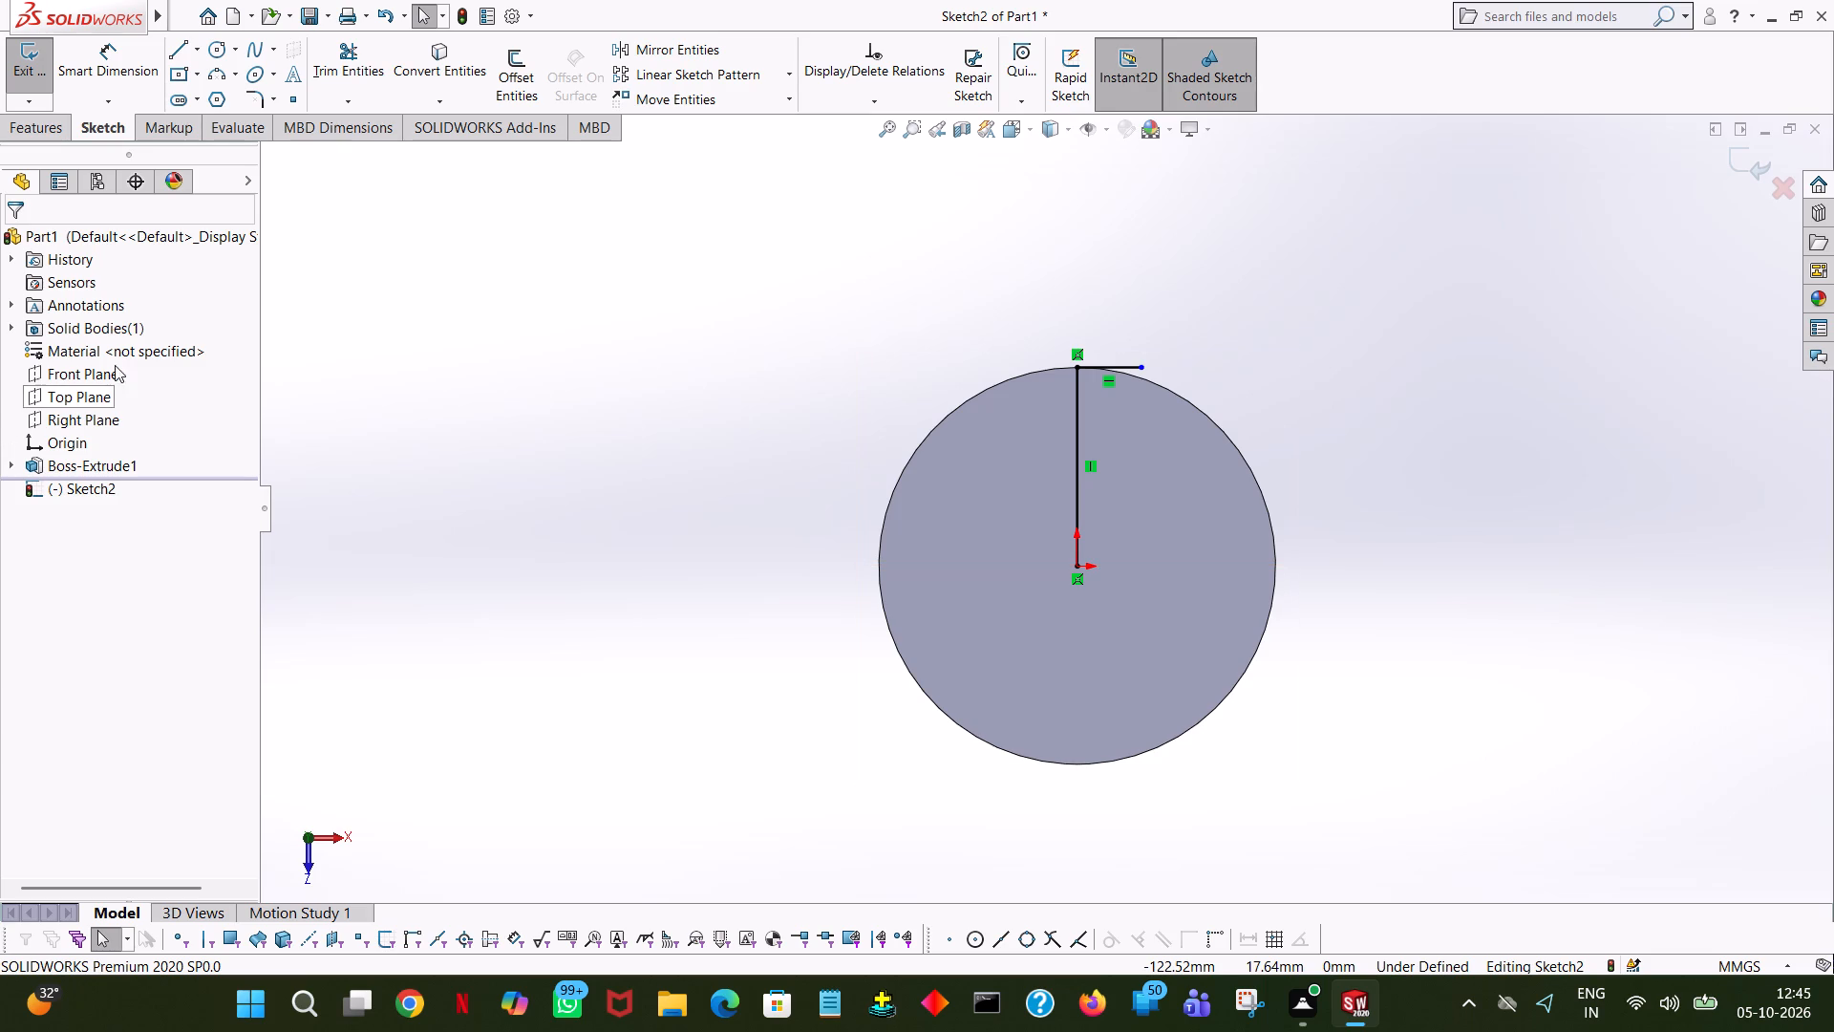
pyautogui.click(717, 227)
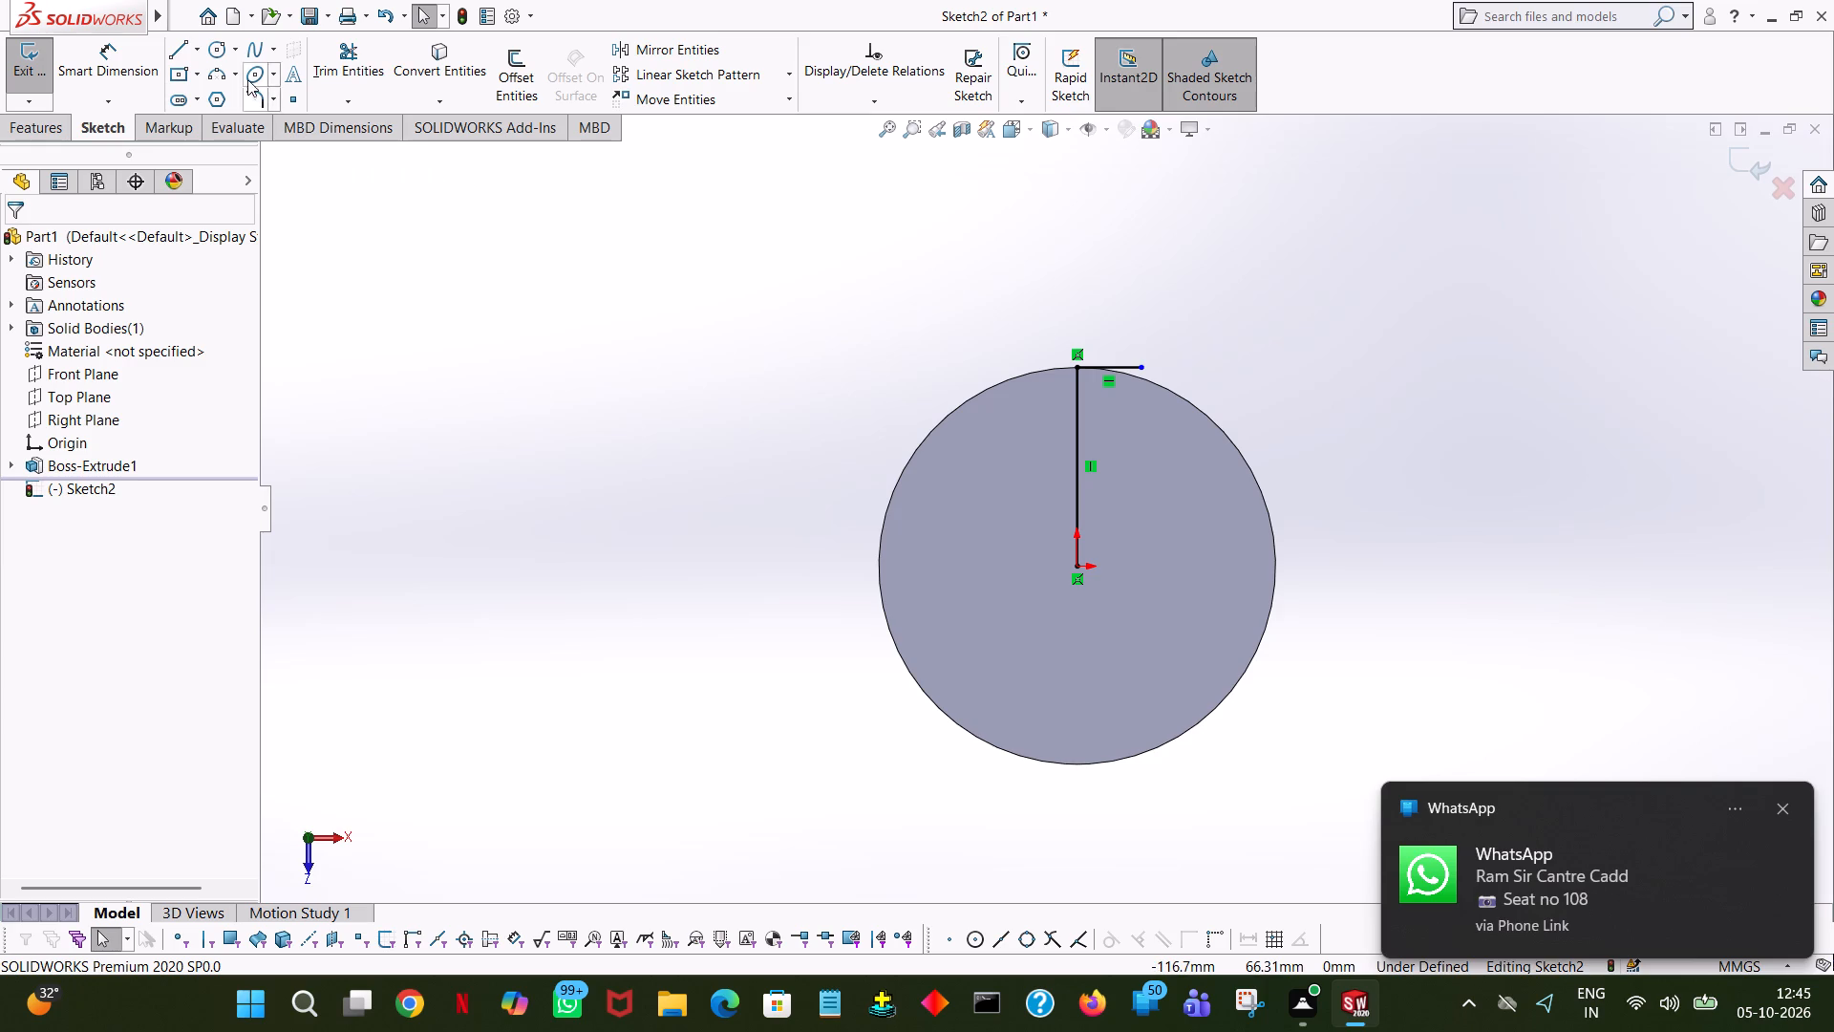
# Sketch a circle of 10 mm radius centred on the origin.
pyautogui.click(218, 54)
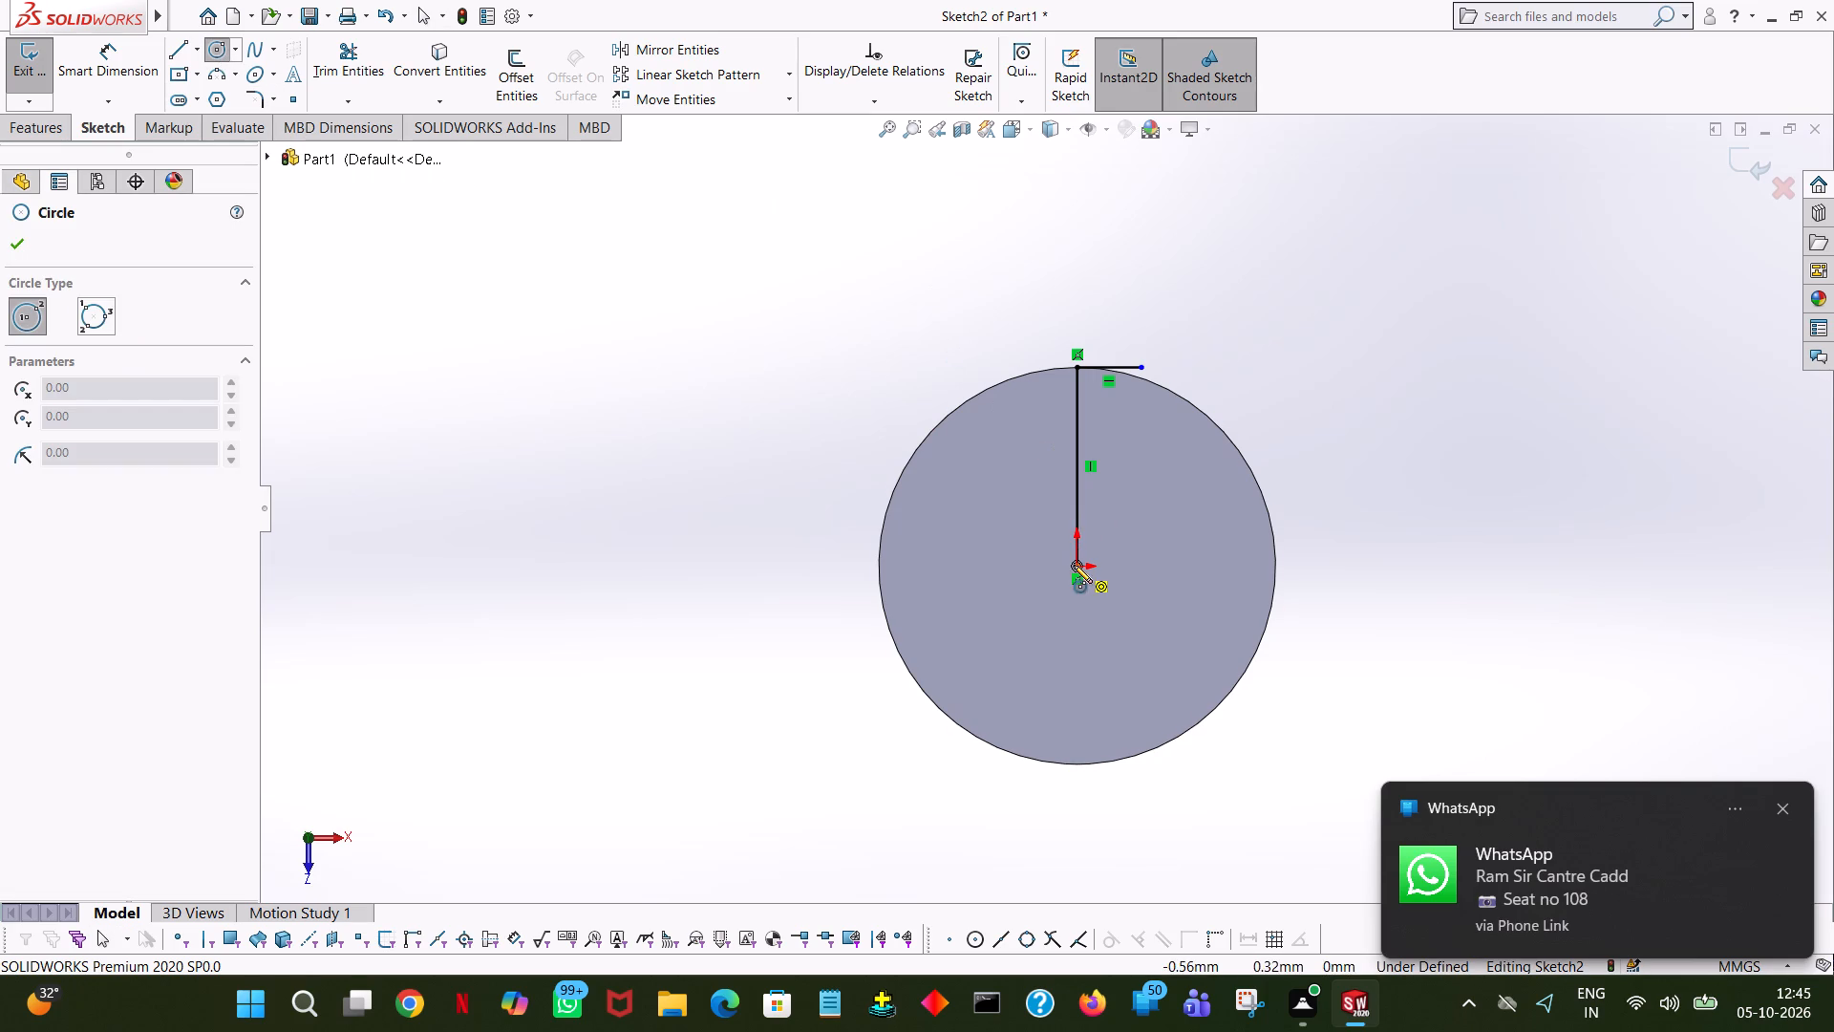
pyautogui.click(1077, 565)
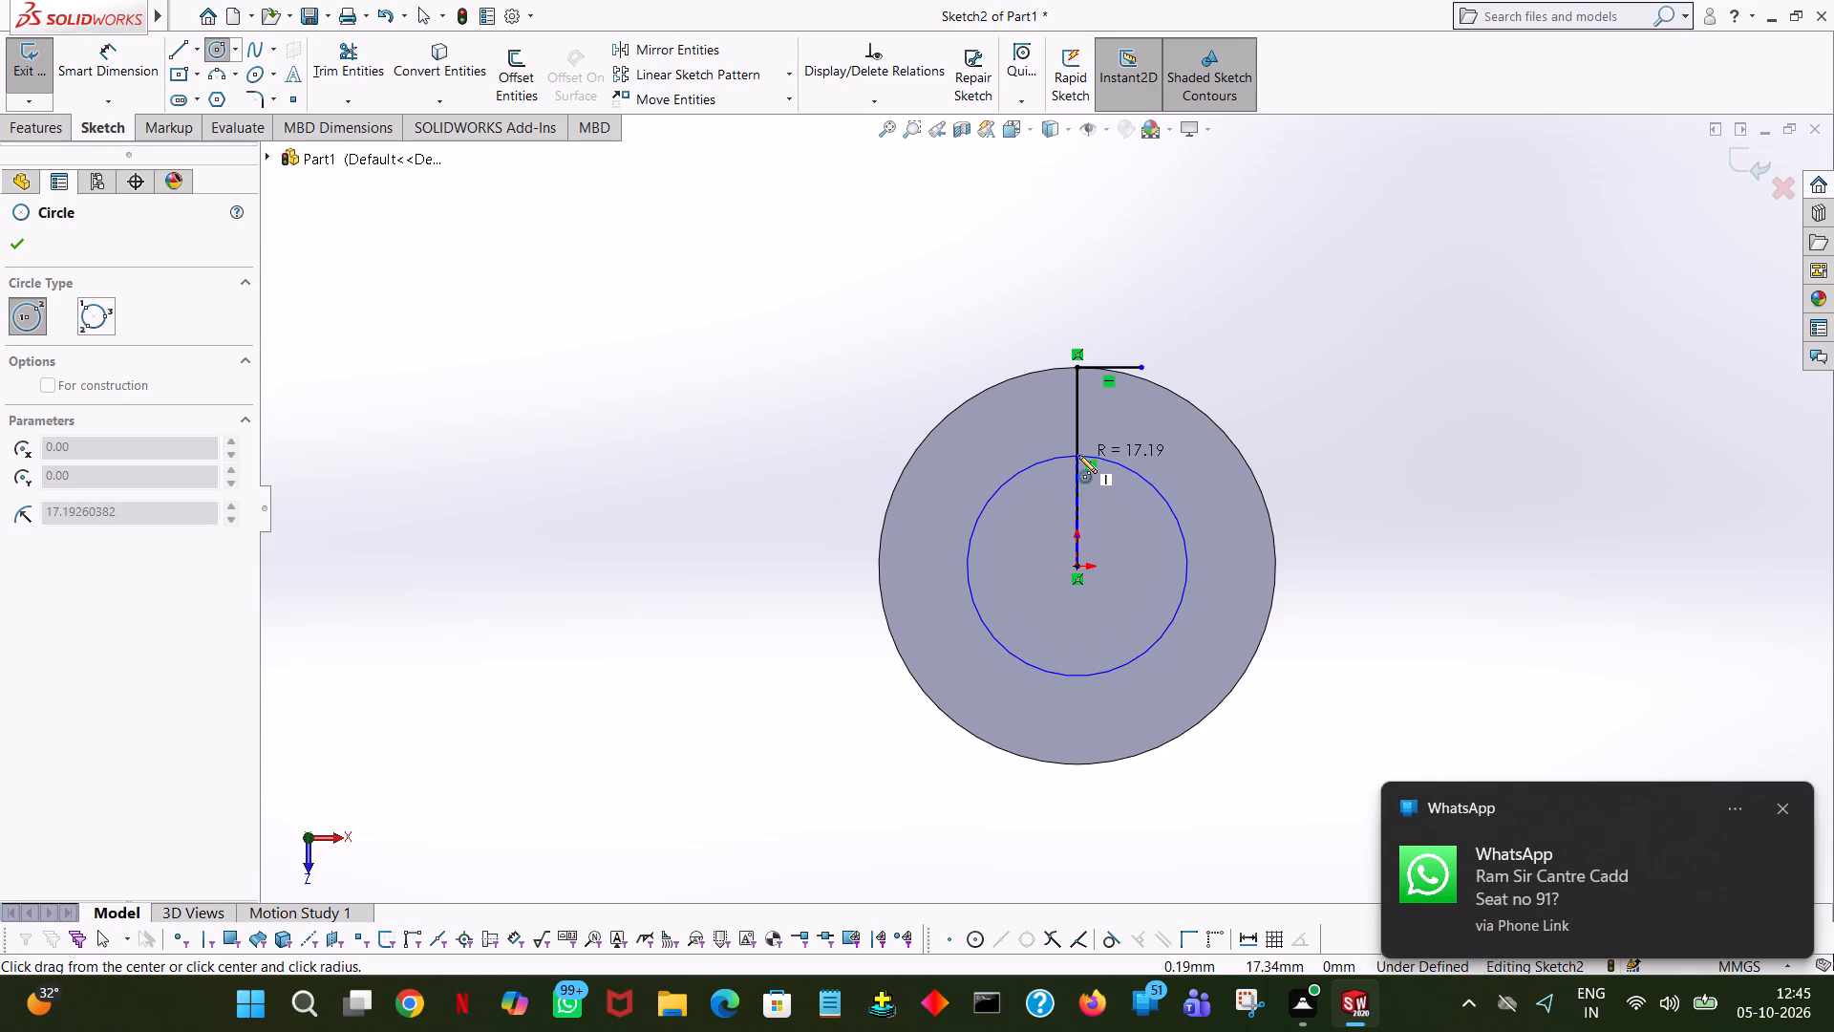
pyautogui.click(1077, 504)
pyautogui.write('10')
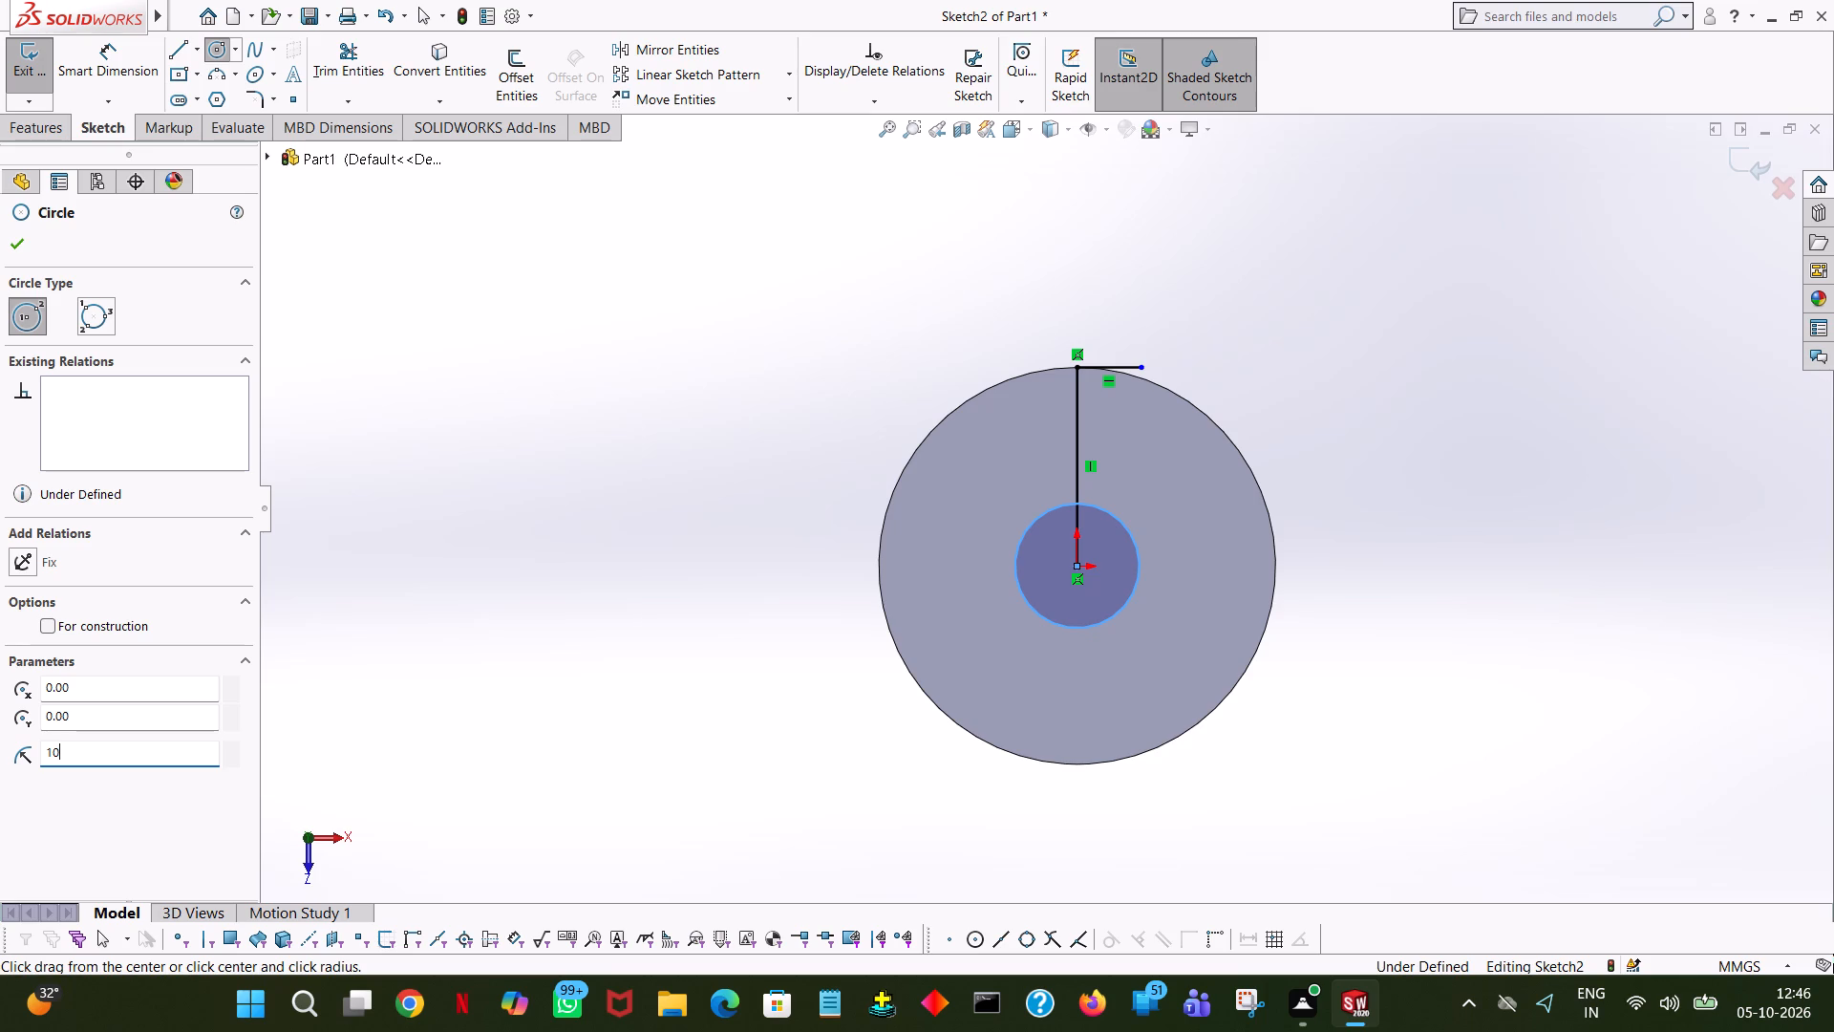
pyautogui.rightClick(1009, 572)
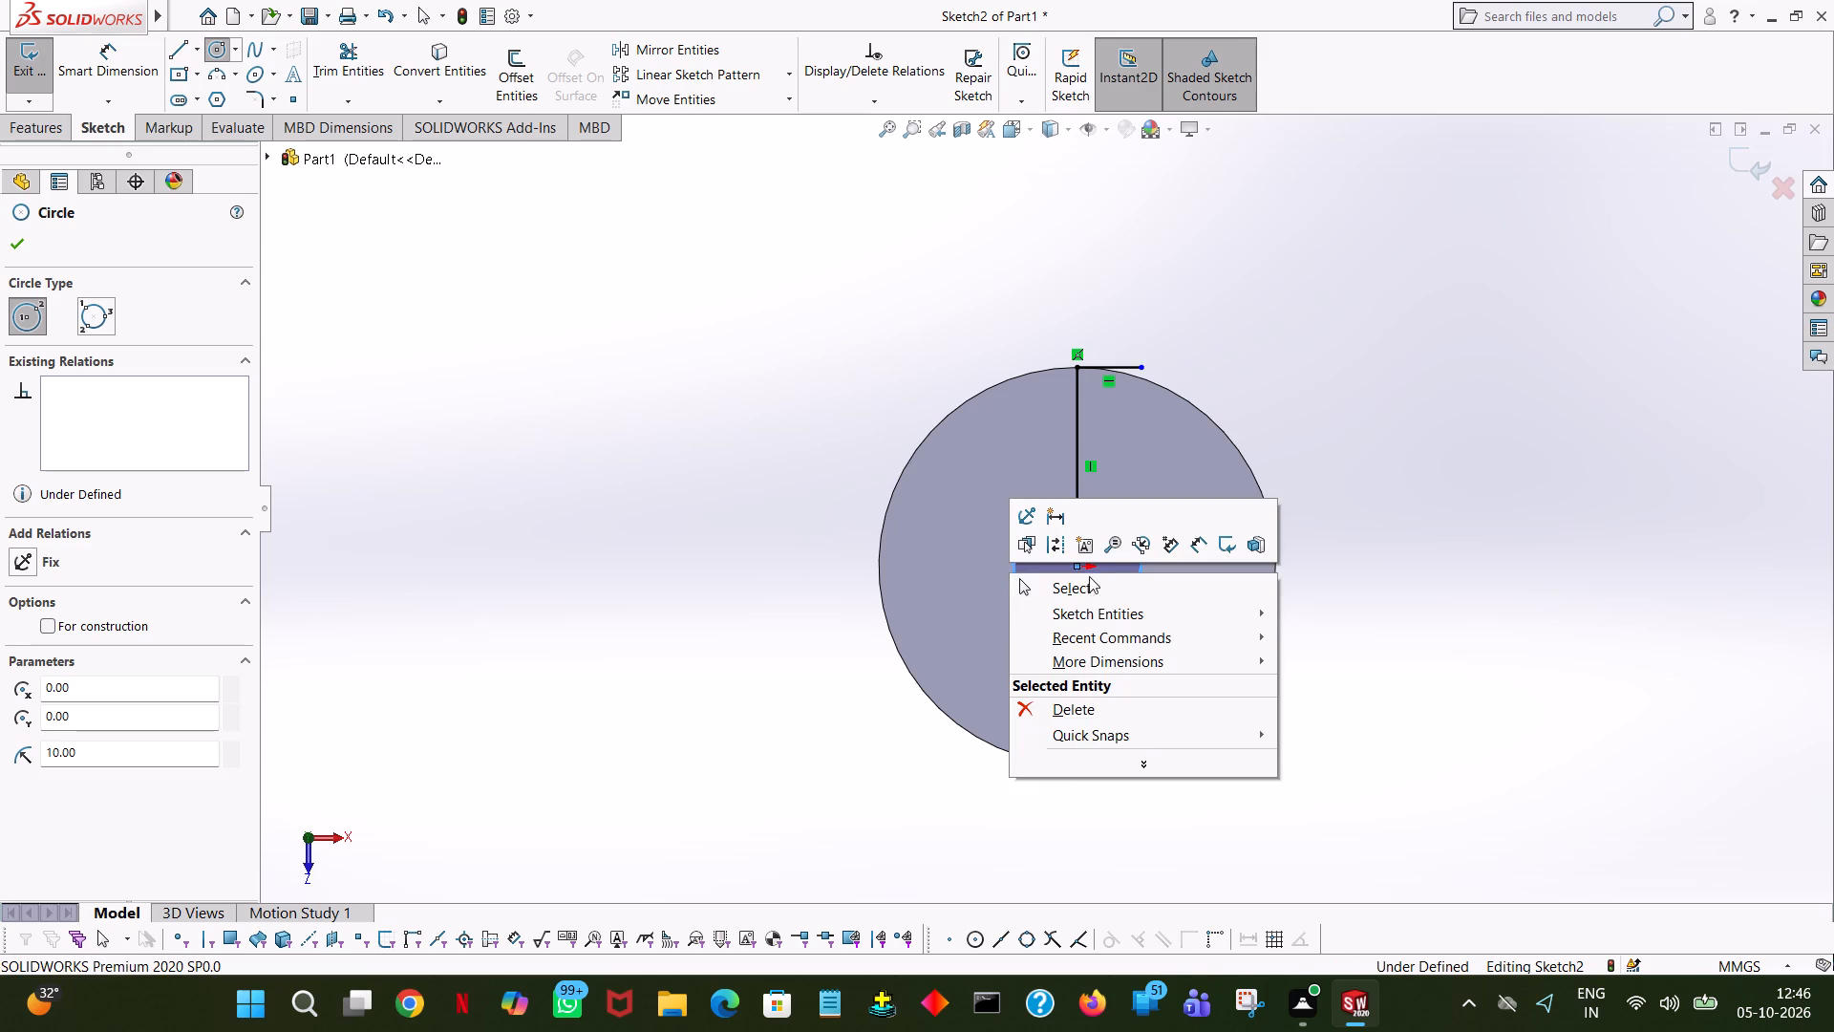
pyautogui.click(1123, 584)
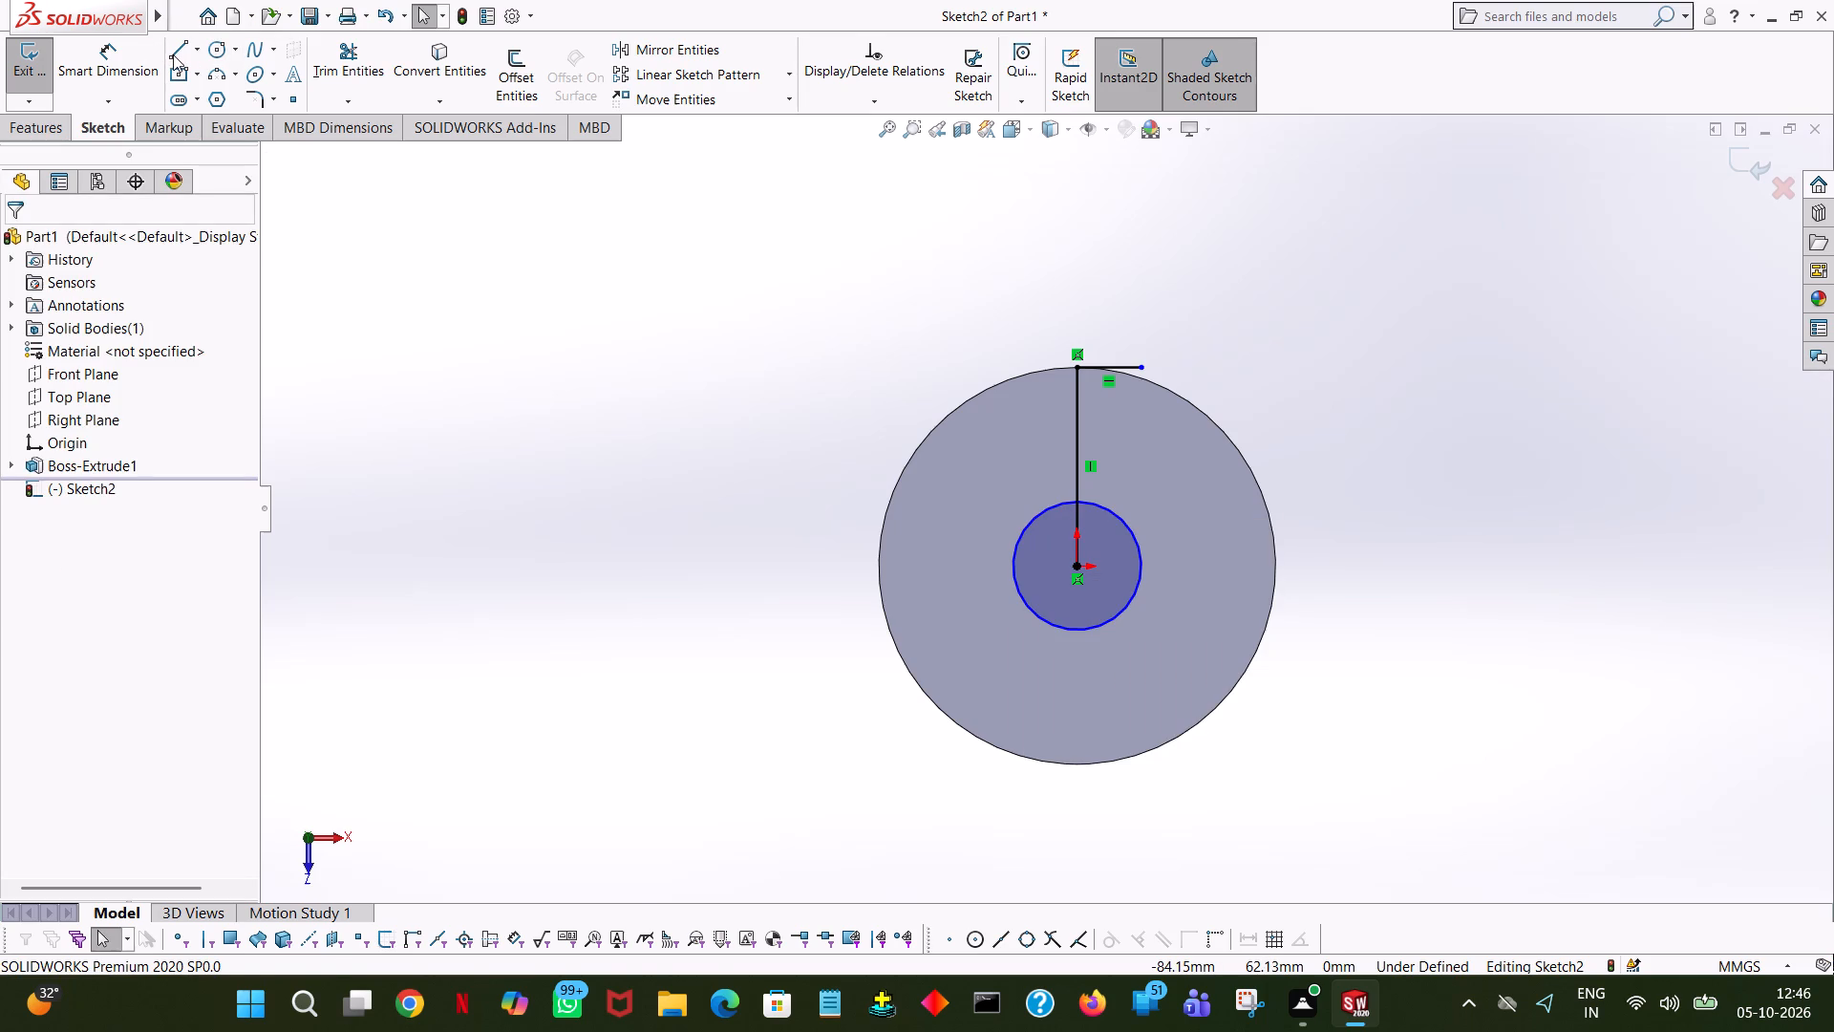
# Trim away the part of the vertical line inside the 10 mm radius circle, and the circle itself.
pyautogui.click(358, 42)
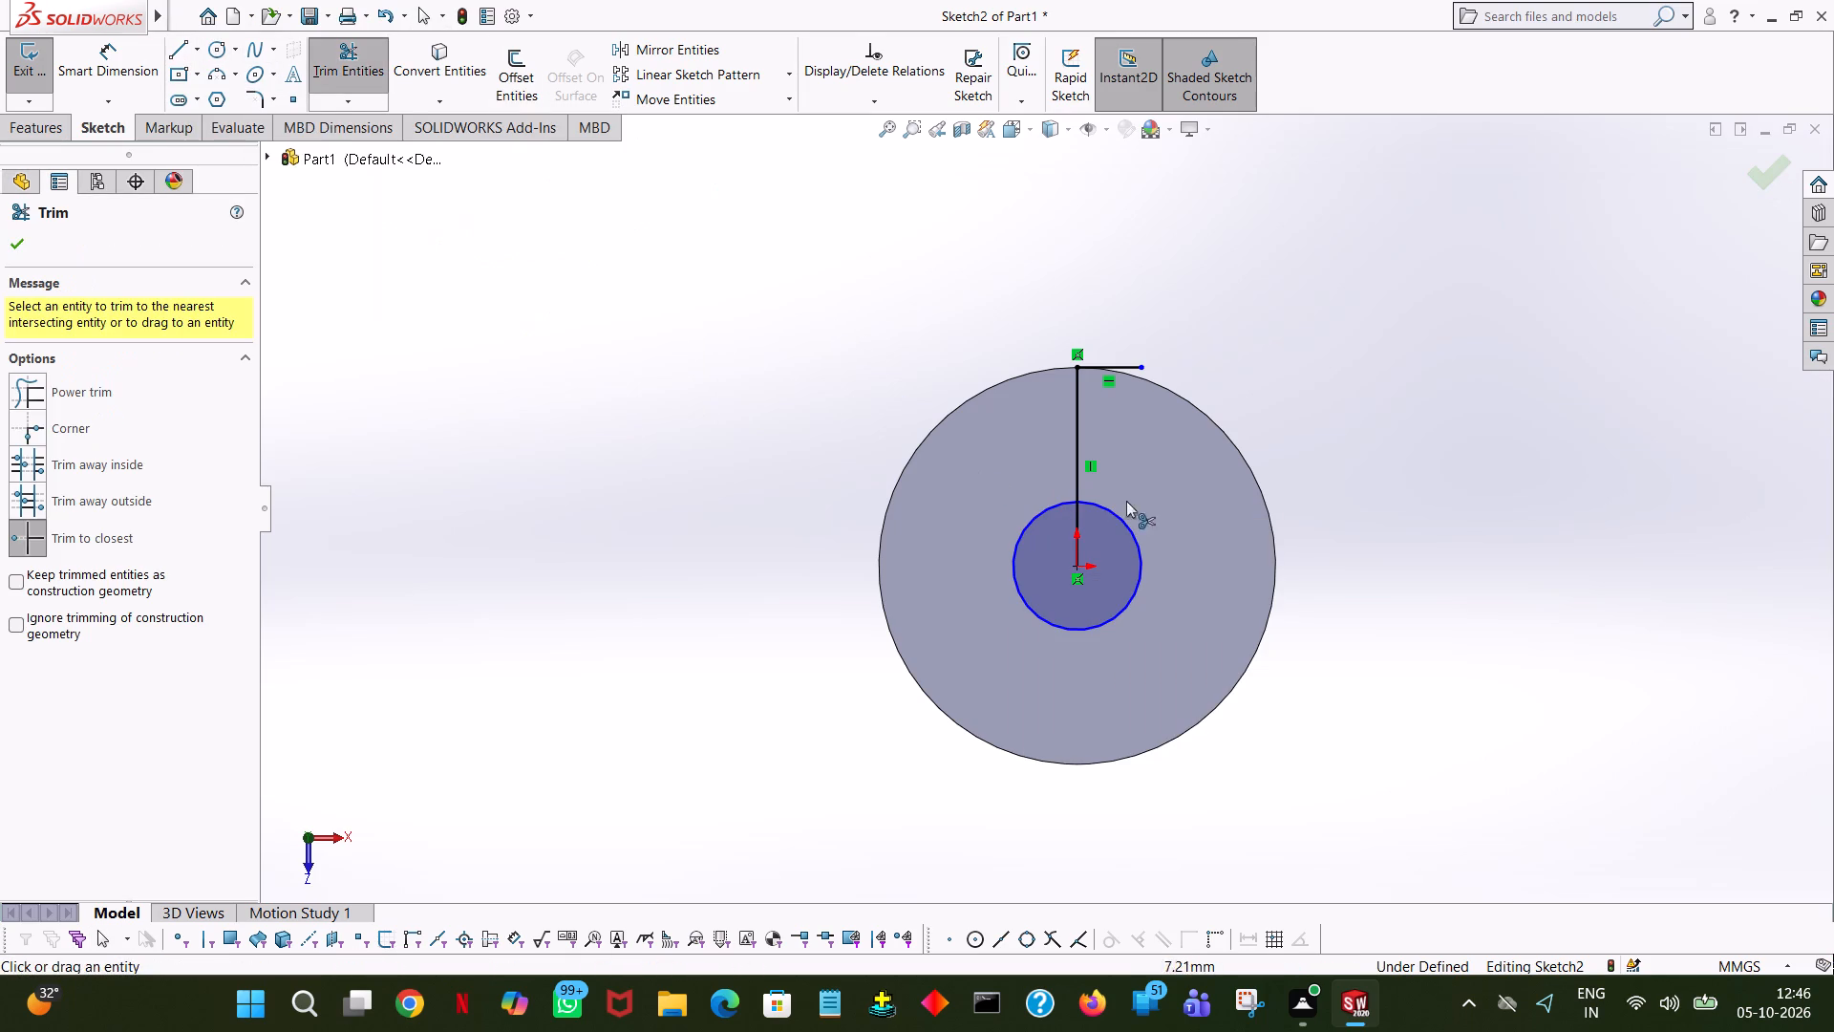
pyautogui.click(1076, 525)
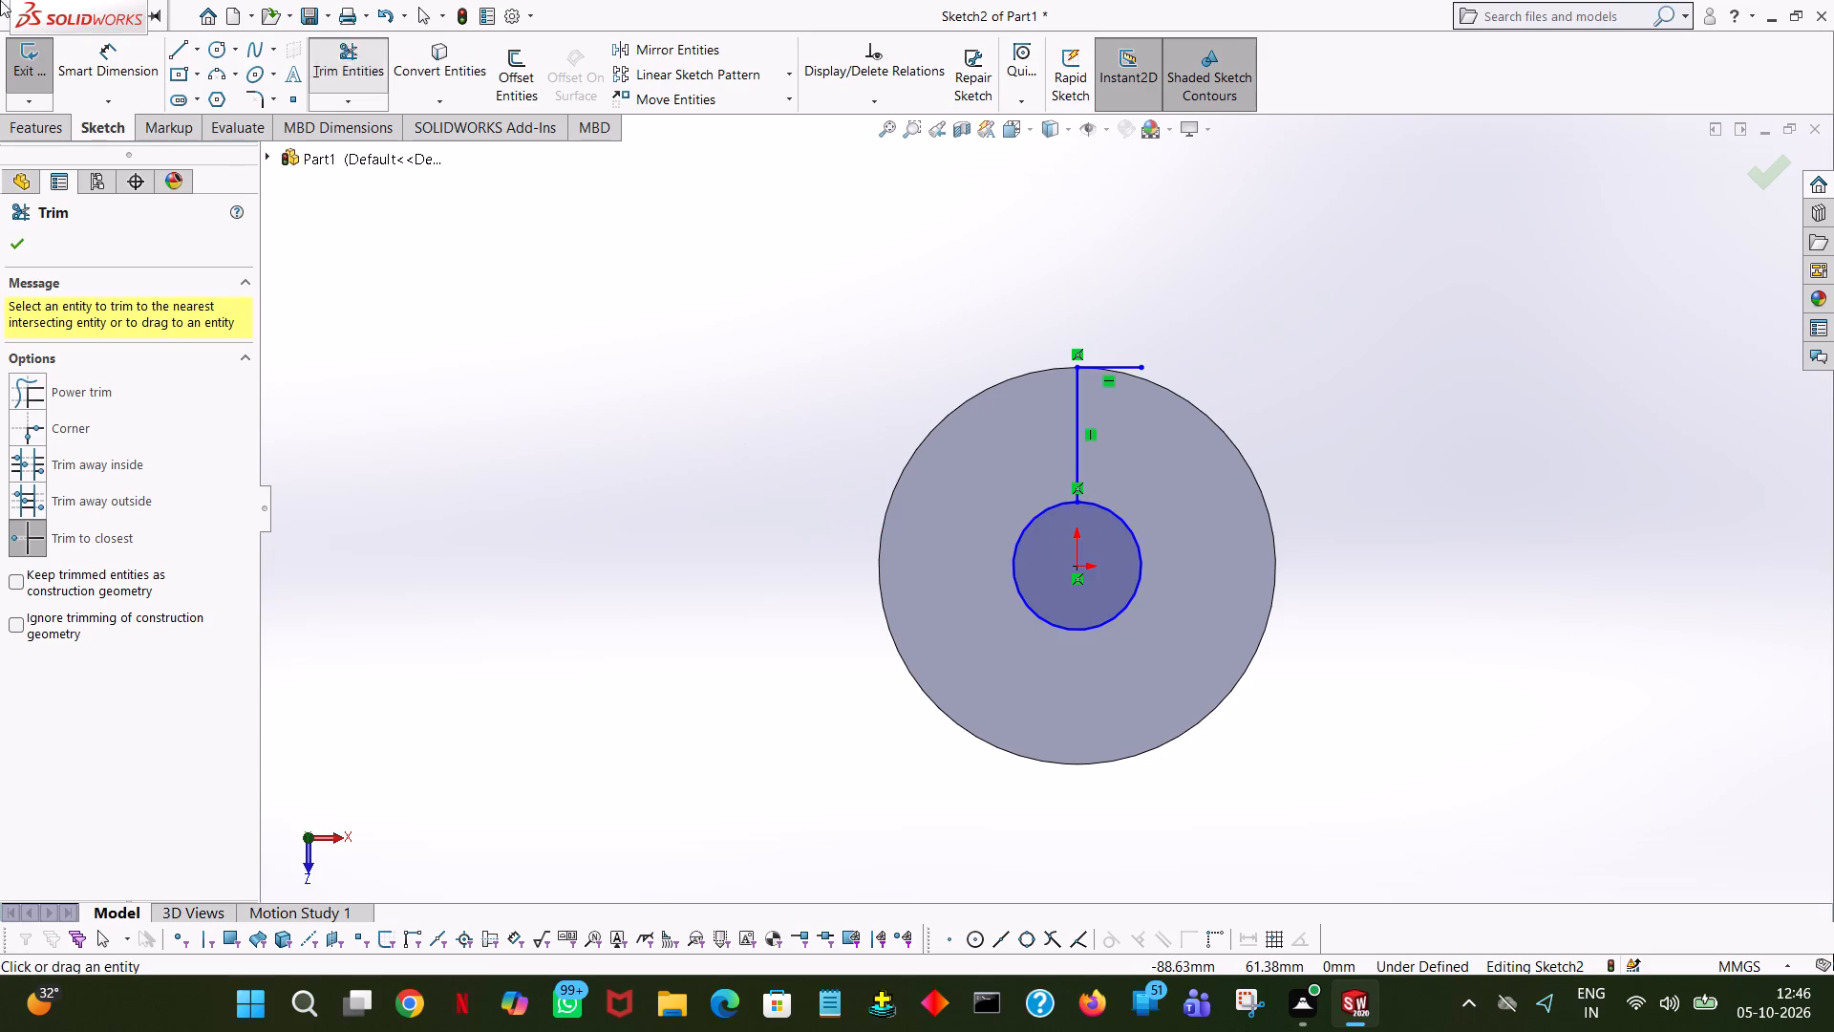
pyautogui.click(748, 331)
pyautogui.click(1014, 564)
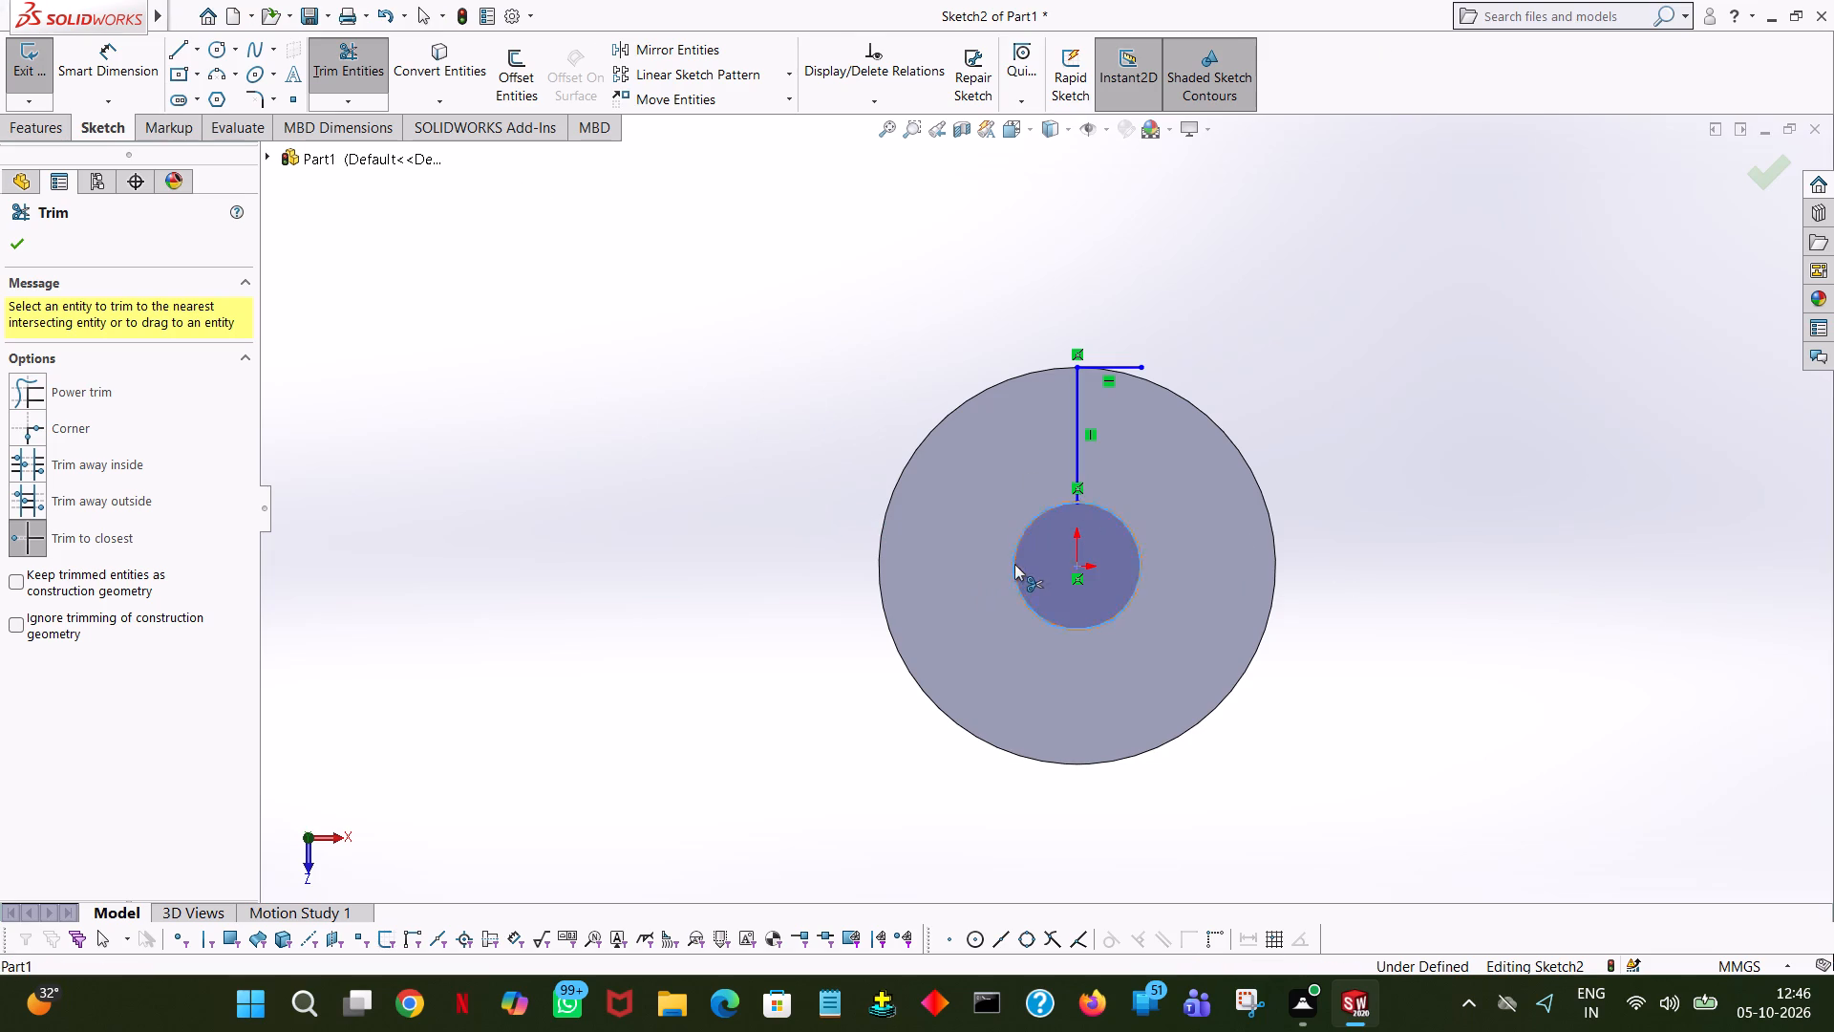
pyautogui.click(10, 235)
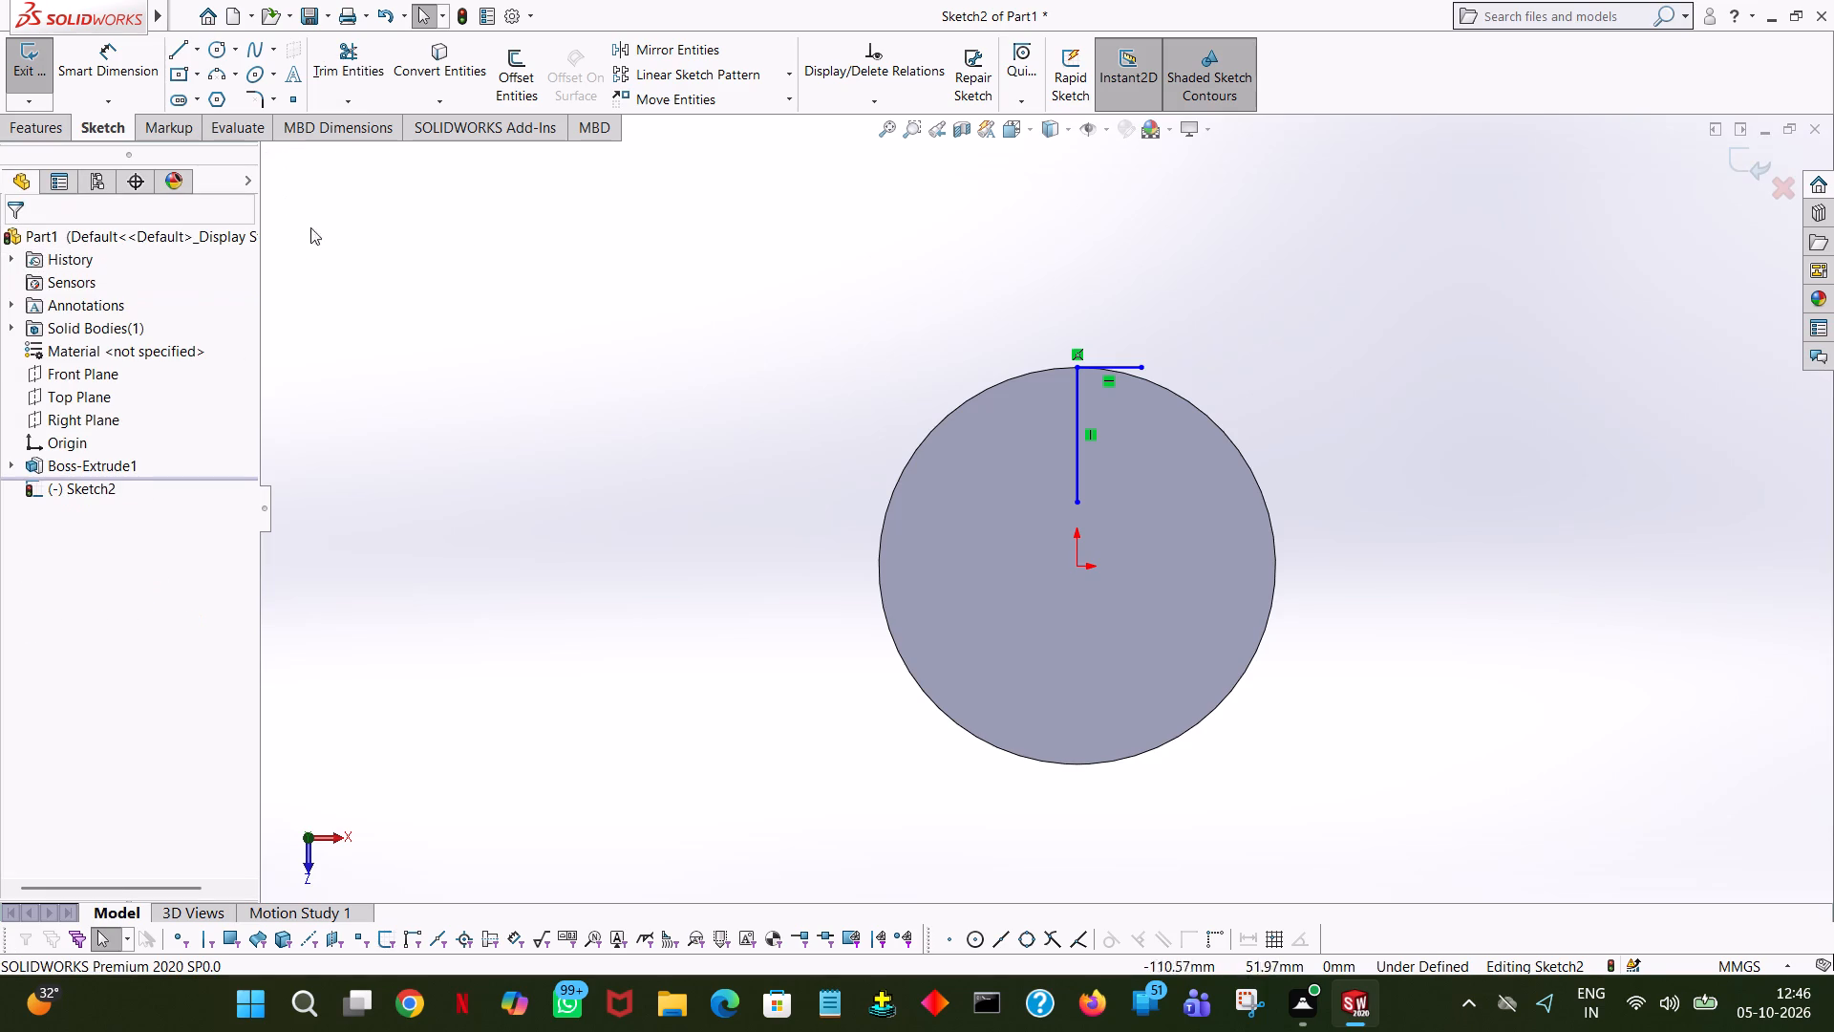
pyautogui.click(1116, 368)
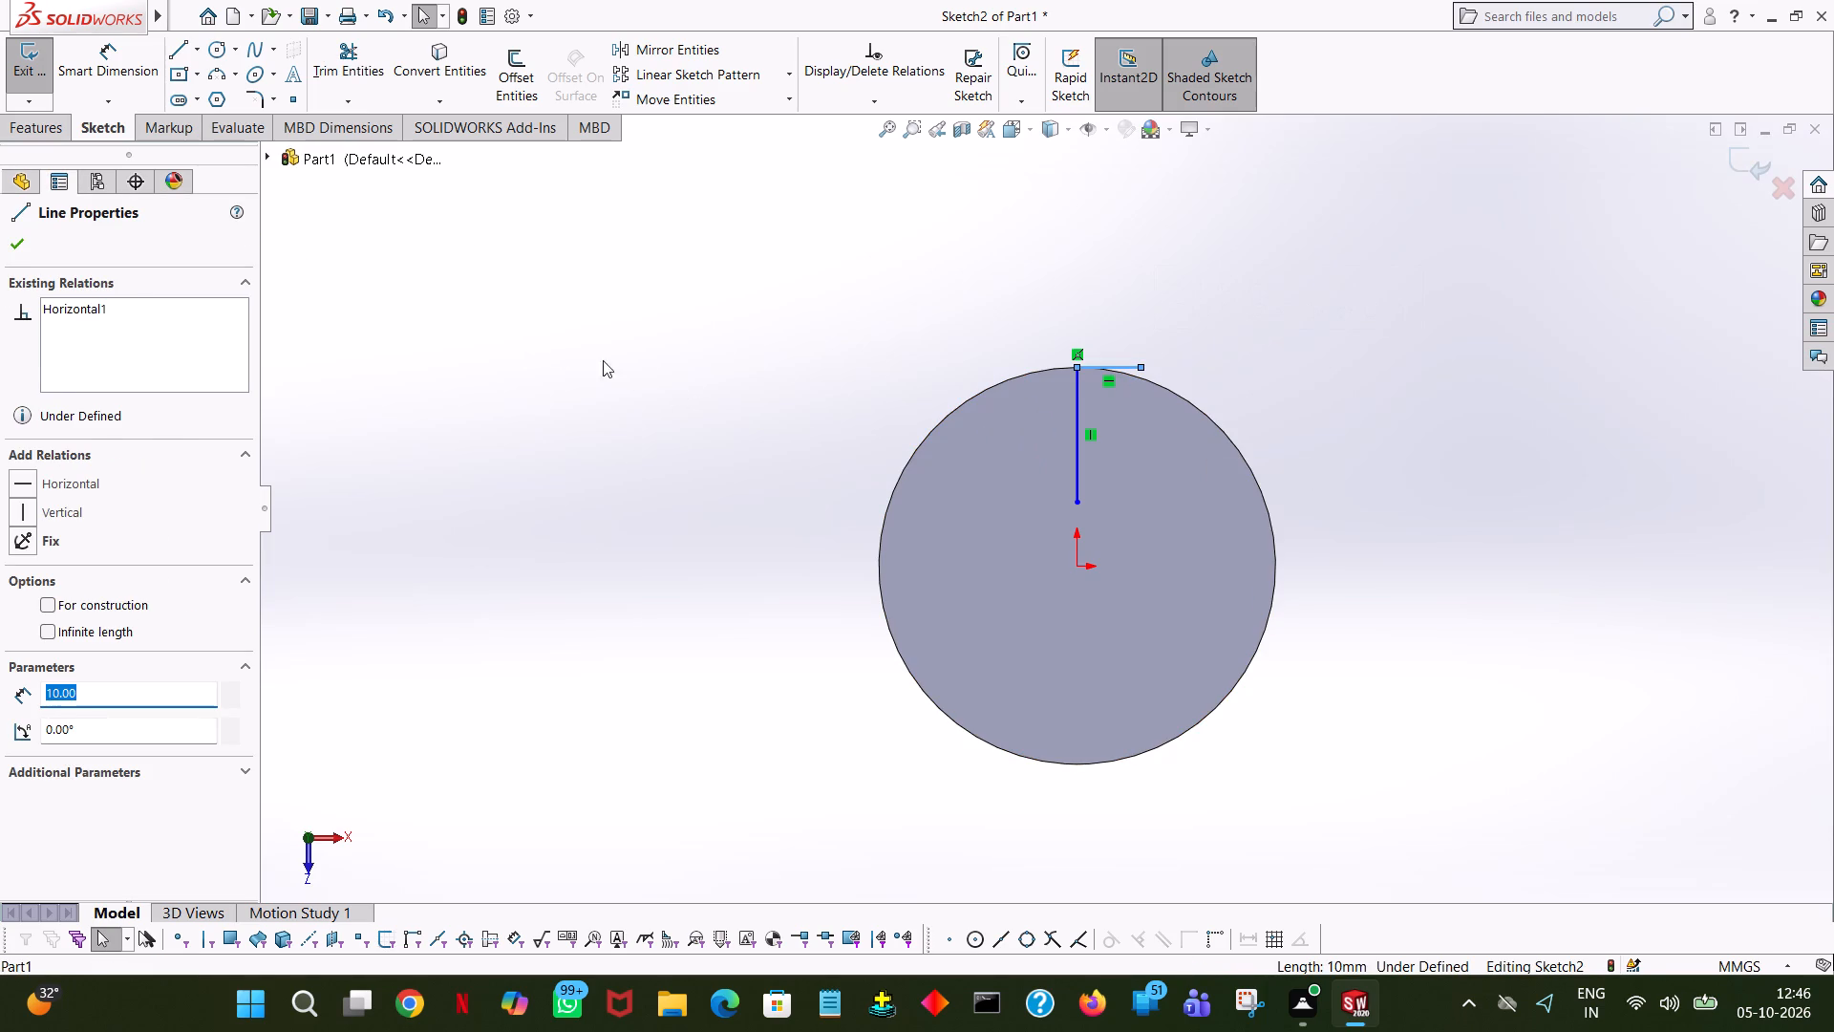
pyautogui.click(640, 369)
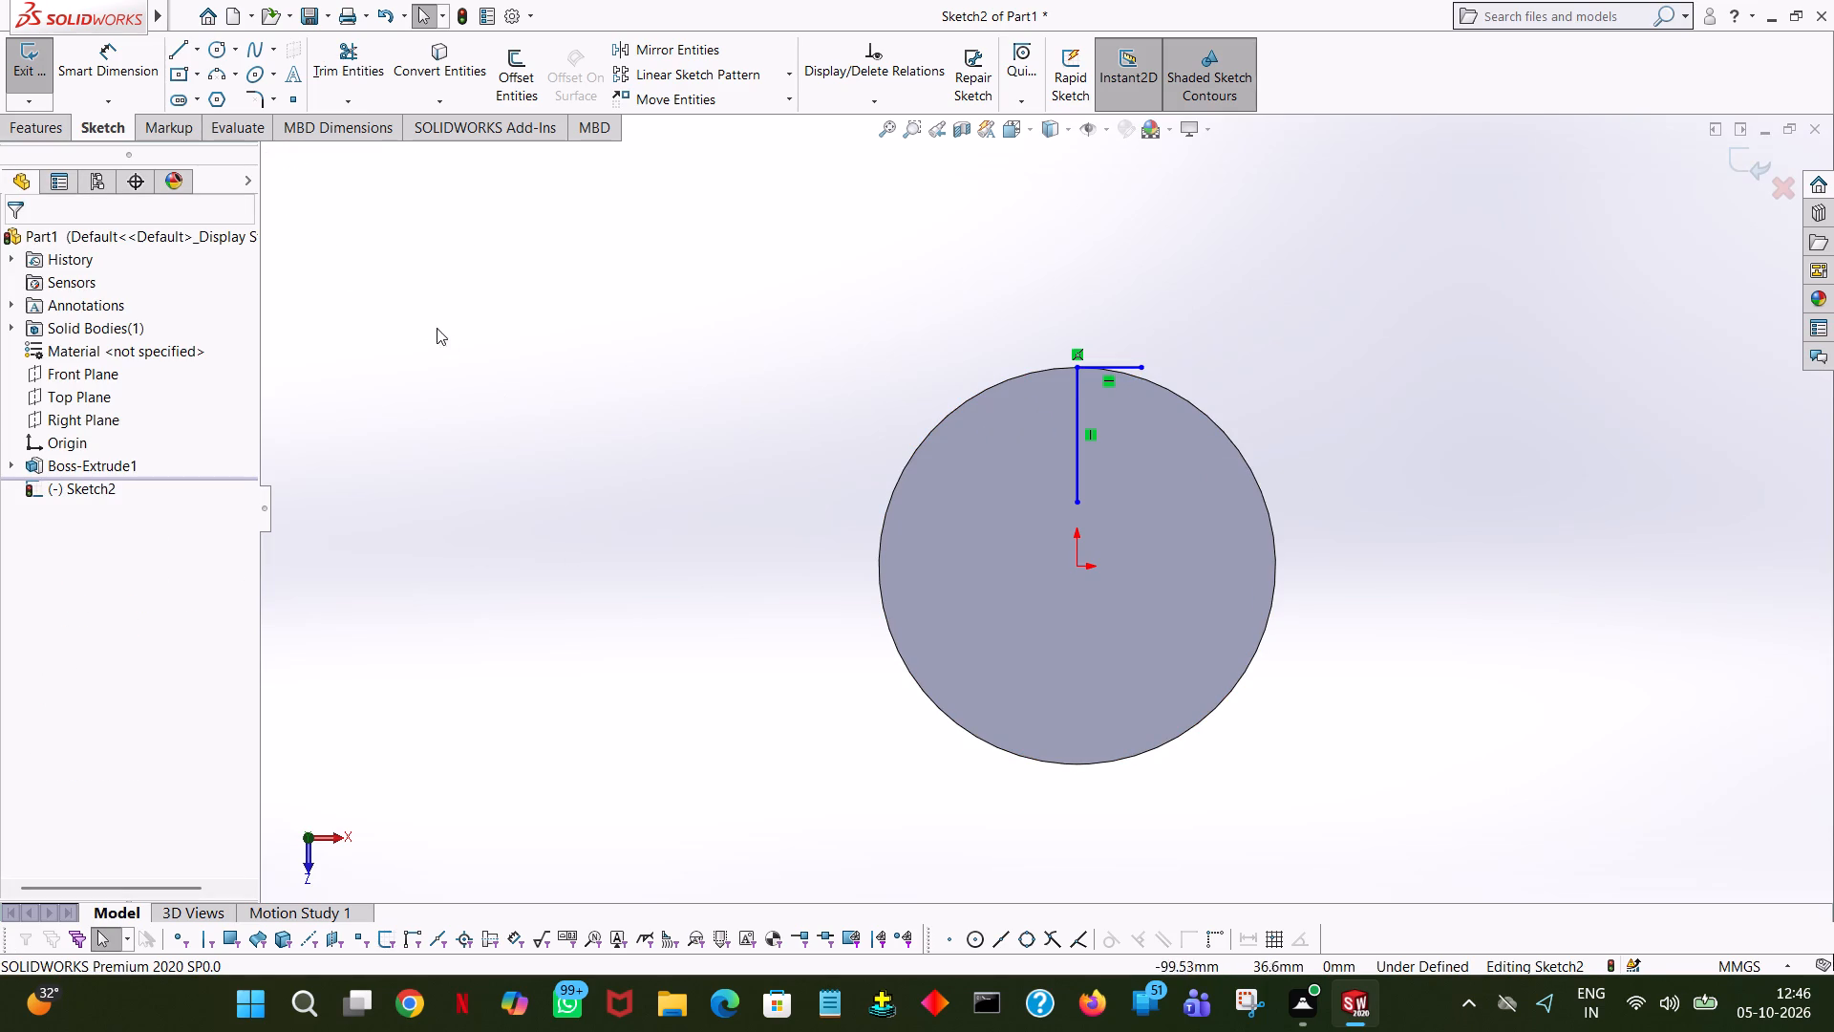
# Sketch a 31 mm vertical line downward from the free end of the horizontal line, ending level with the origin.
pyautogui.click(176, 54)
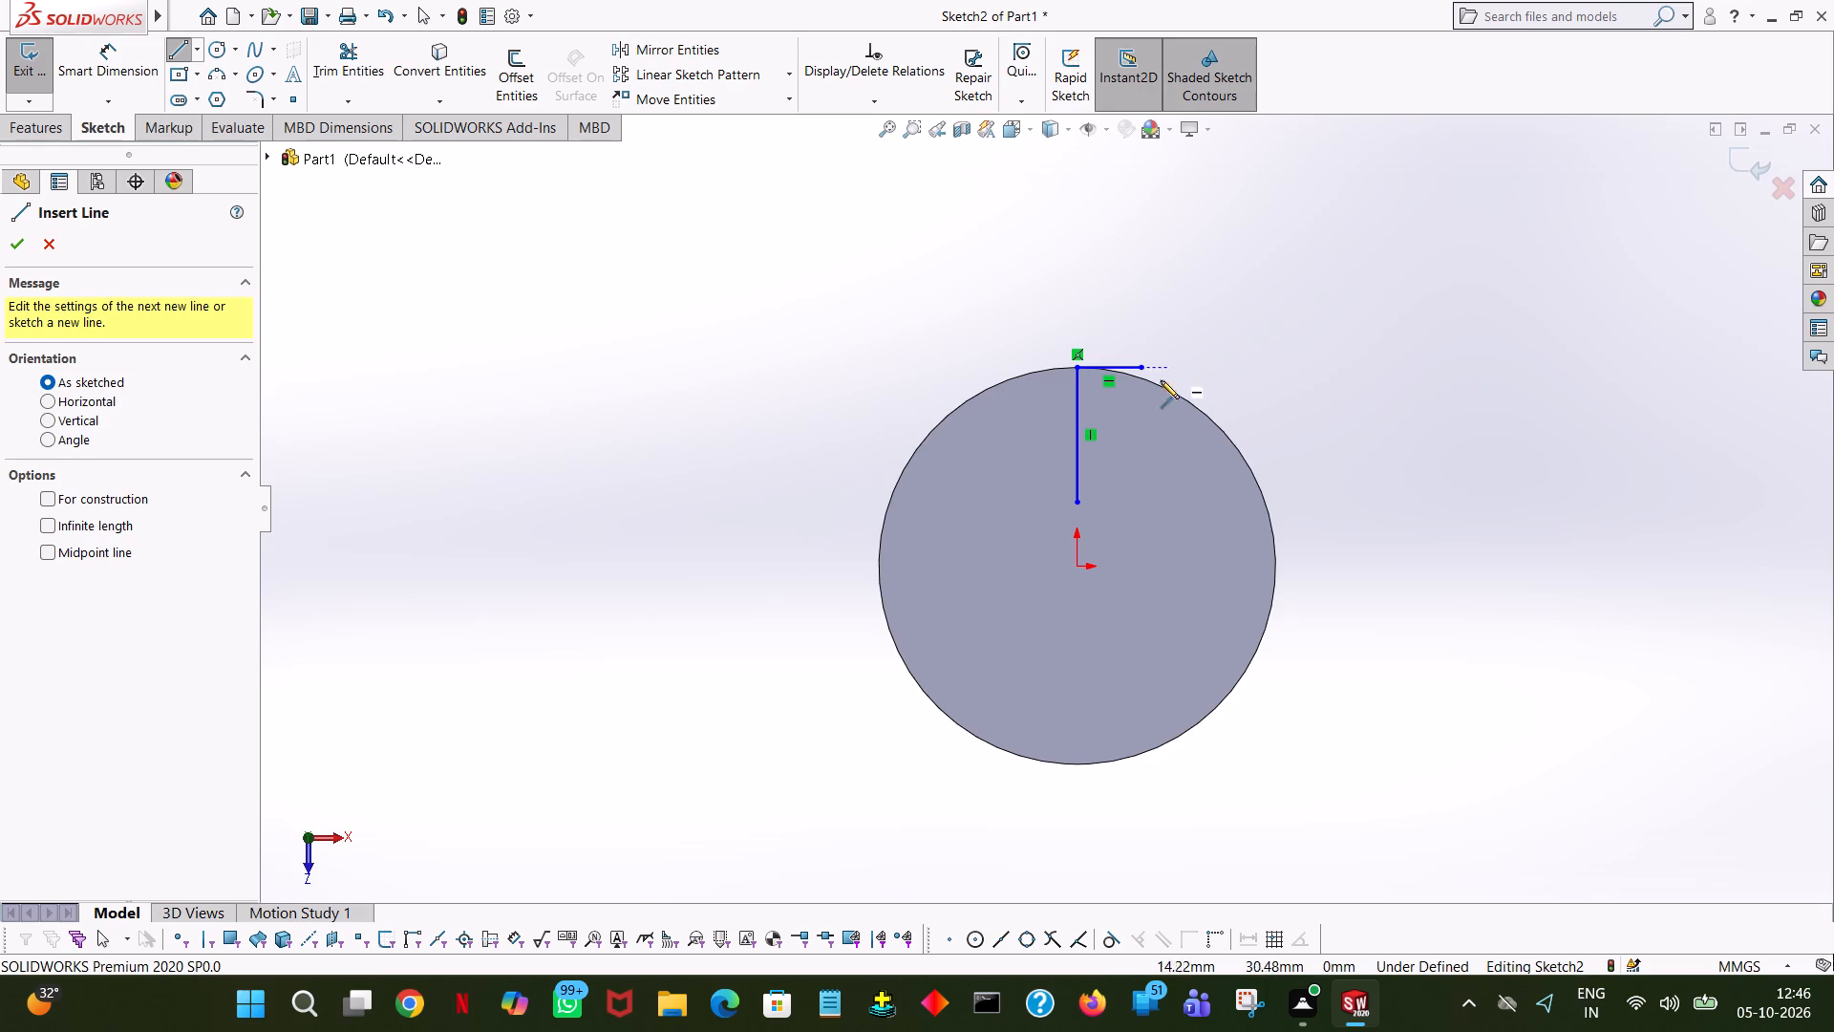
pyautogui.click(1141, 367)
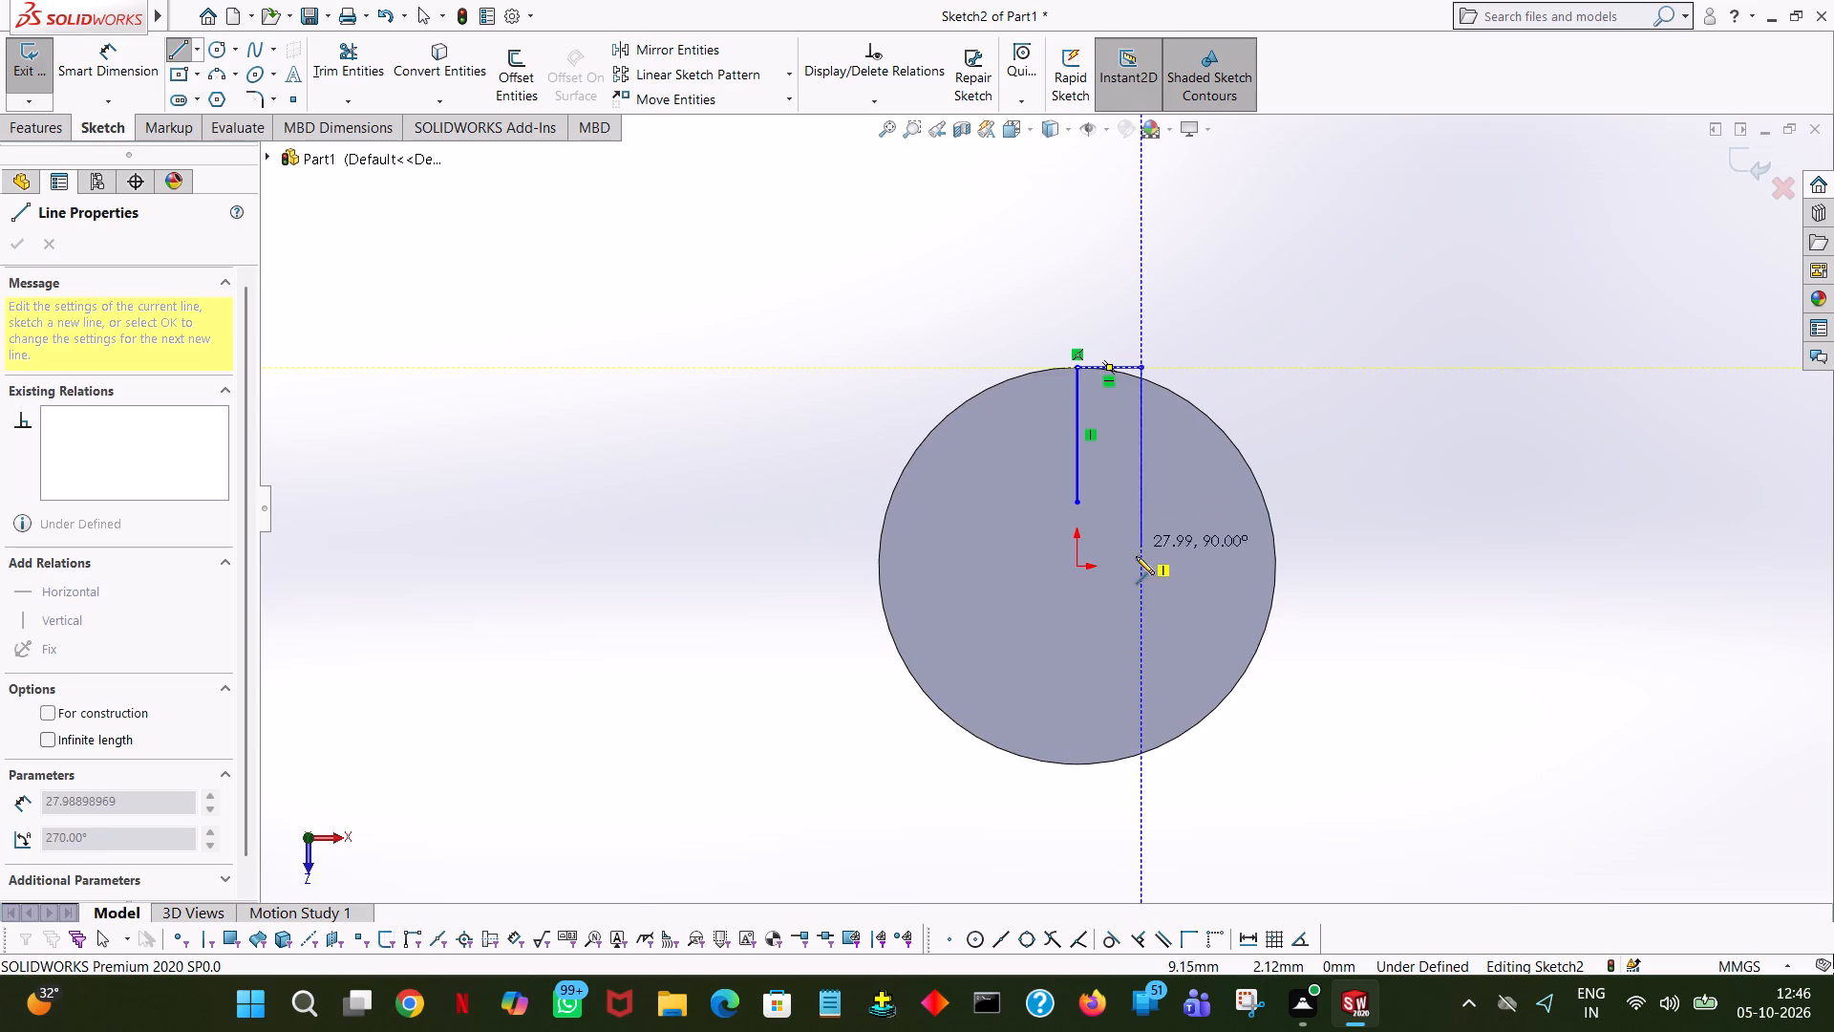
pyautogui.click(1142, 564)
pyautogui.rightClick(1142, 564)
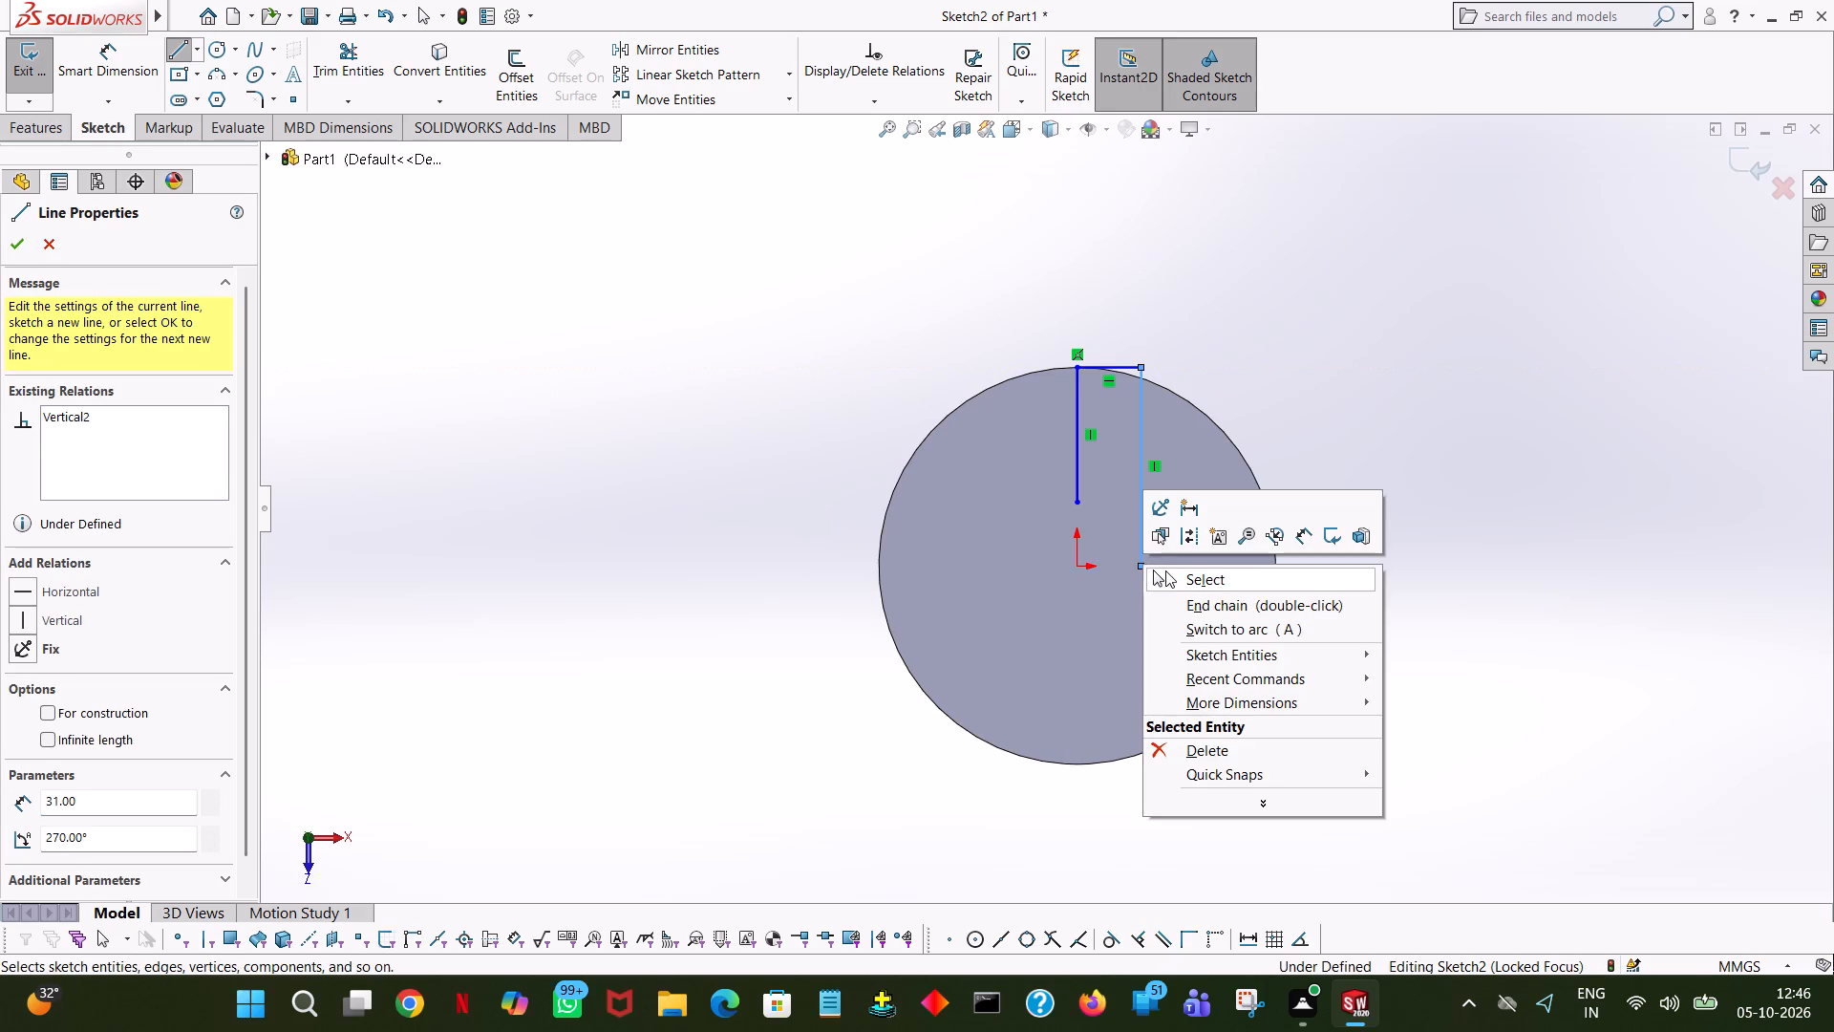
pyautogui.click(1172, 576)
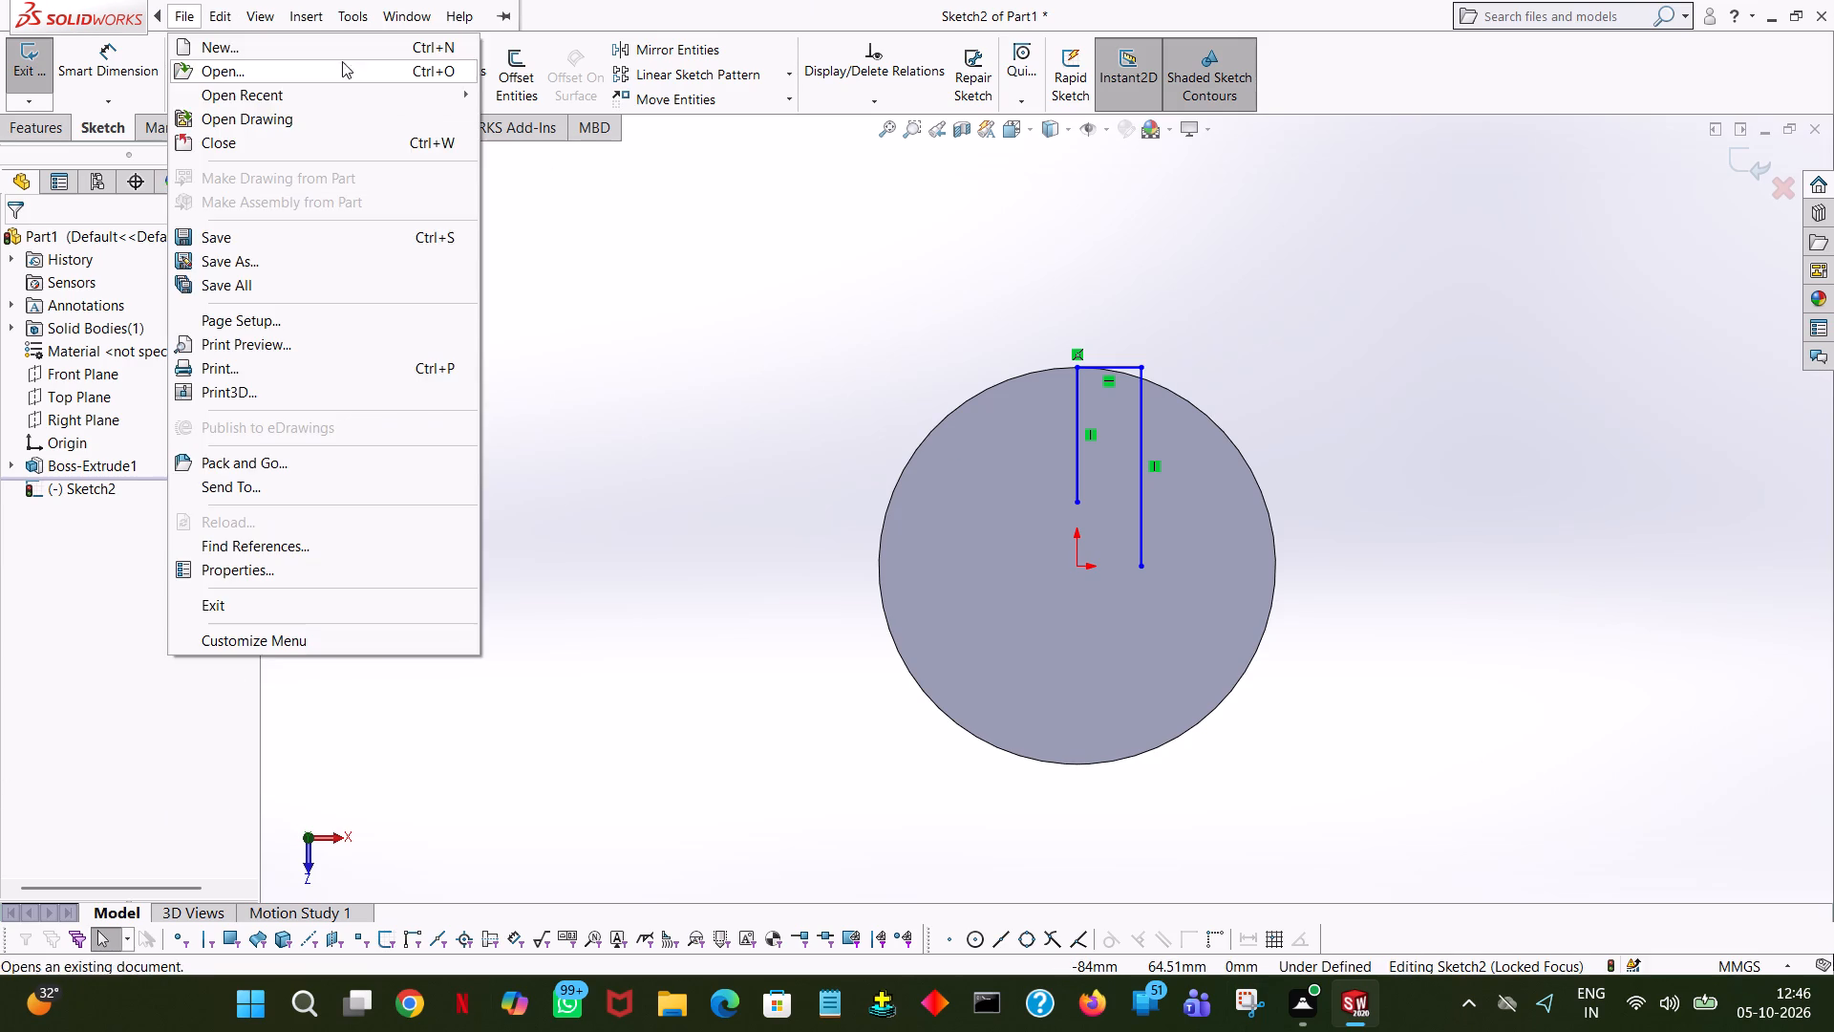
pyautogui.click(647, 183)
# Close the rectangle with connected lines from the centre line's upper end: 10 mm in −X, 31 mm down, and 20 mm across to the other side line.
pyautogui.click(174, 52)
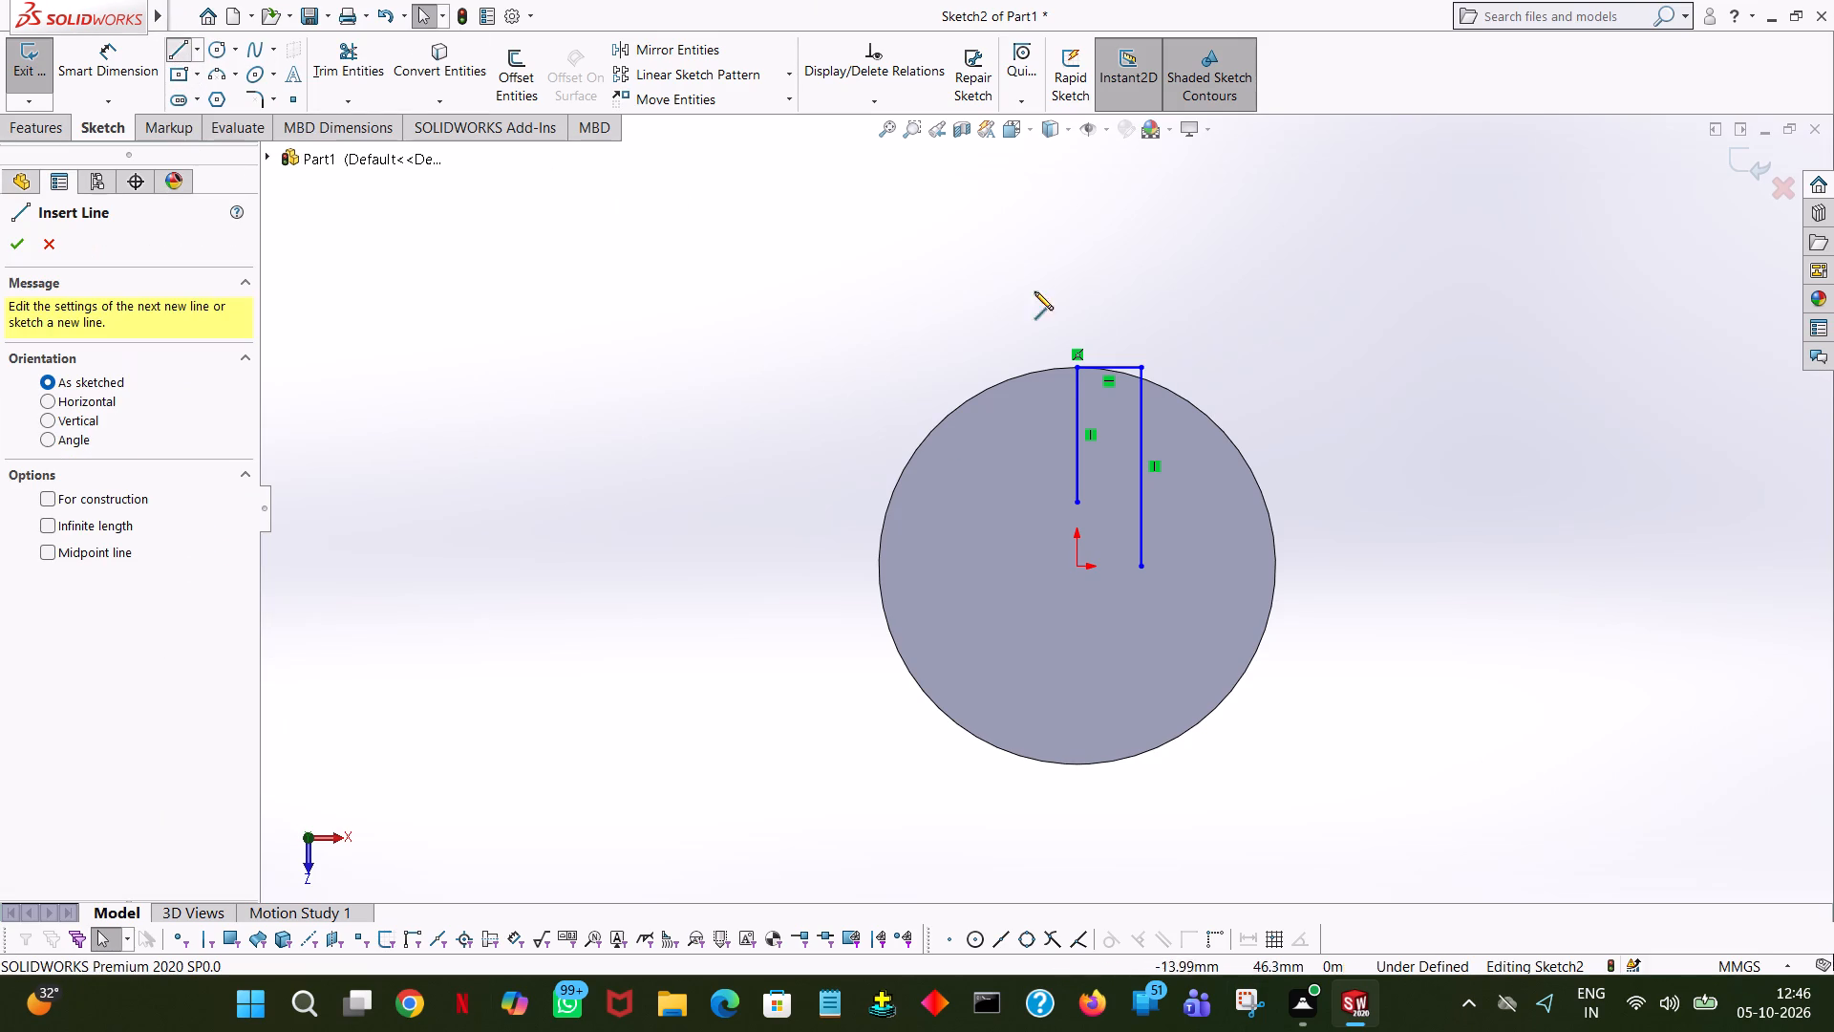
pyautogui.click(1074, 362)
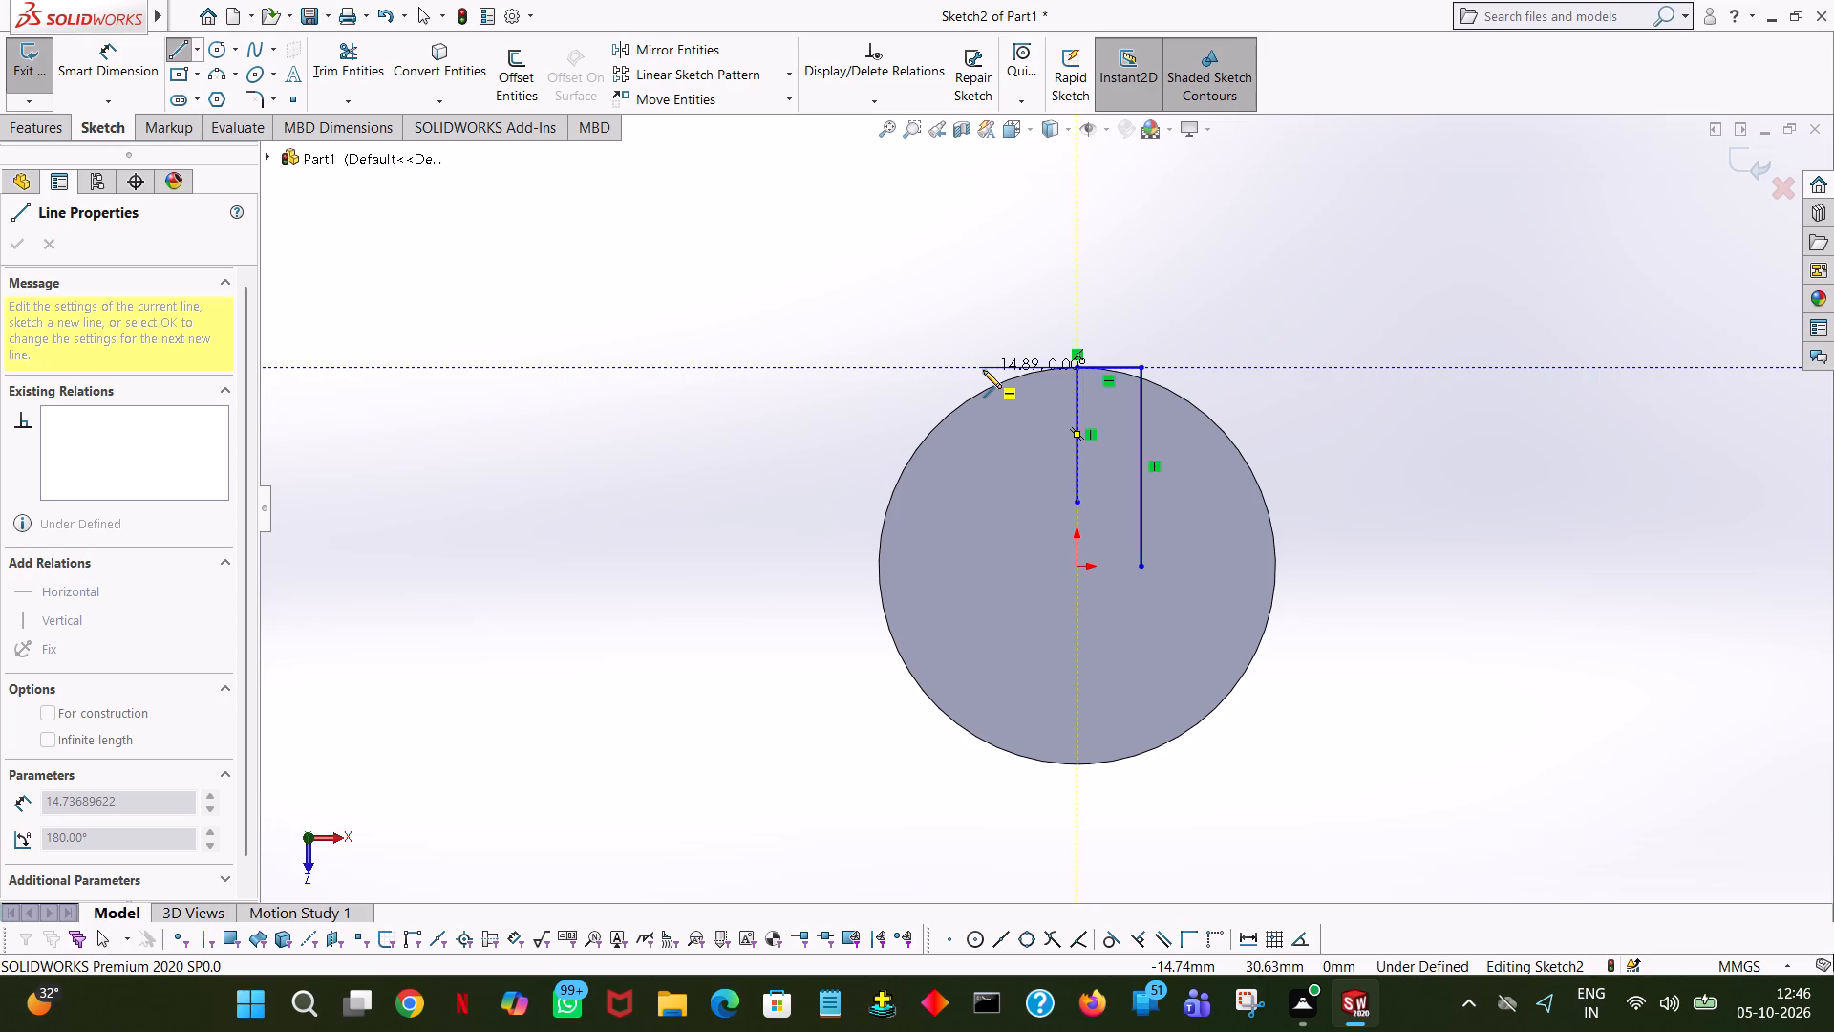
pyautogui.doubleClick(983, 370)
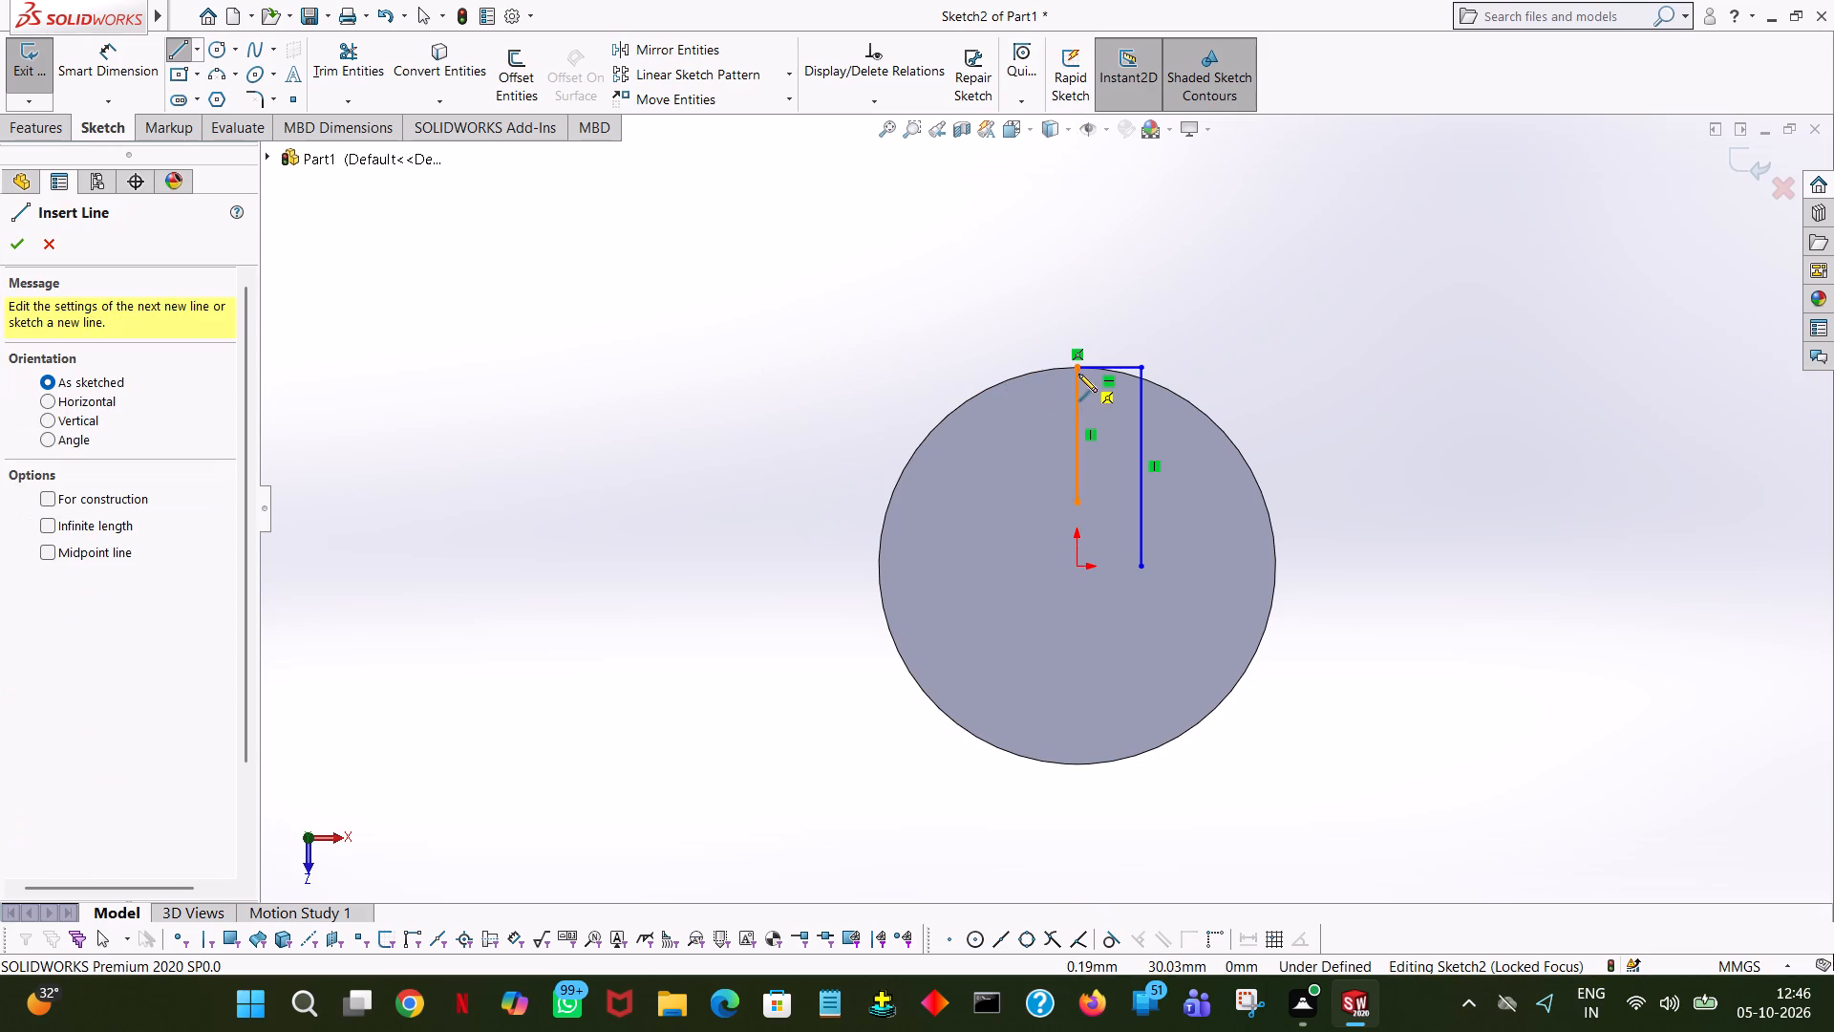
pyautogui.click(1077, 368)
pyautogui.click(960, 366)
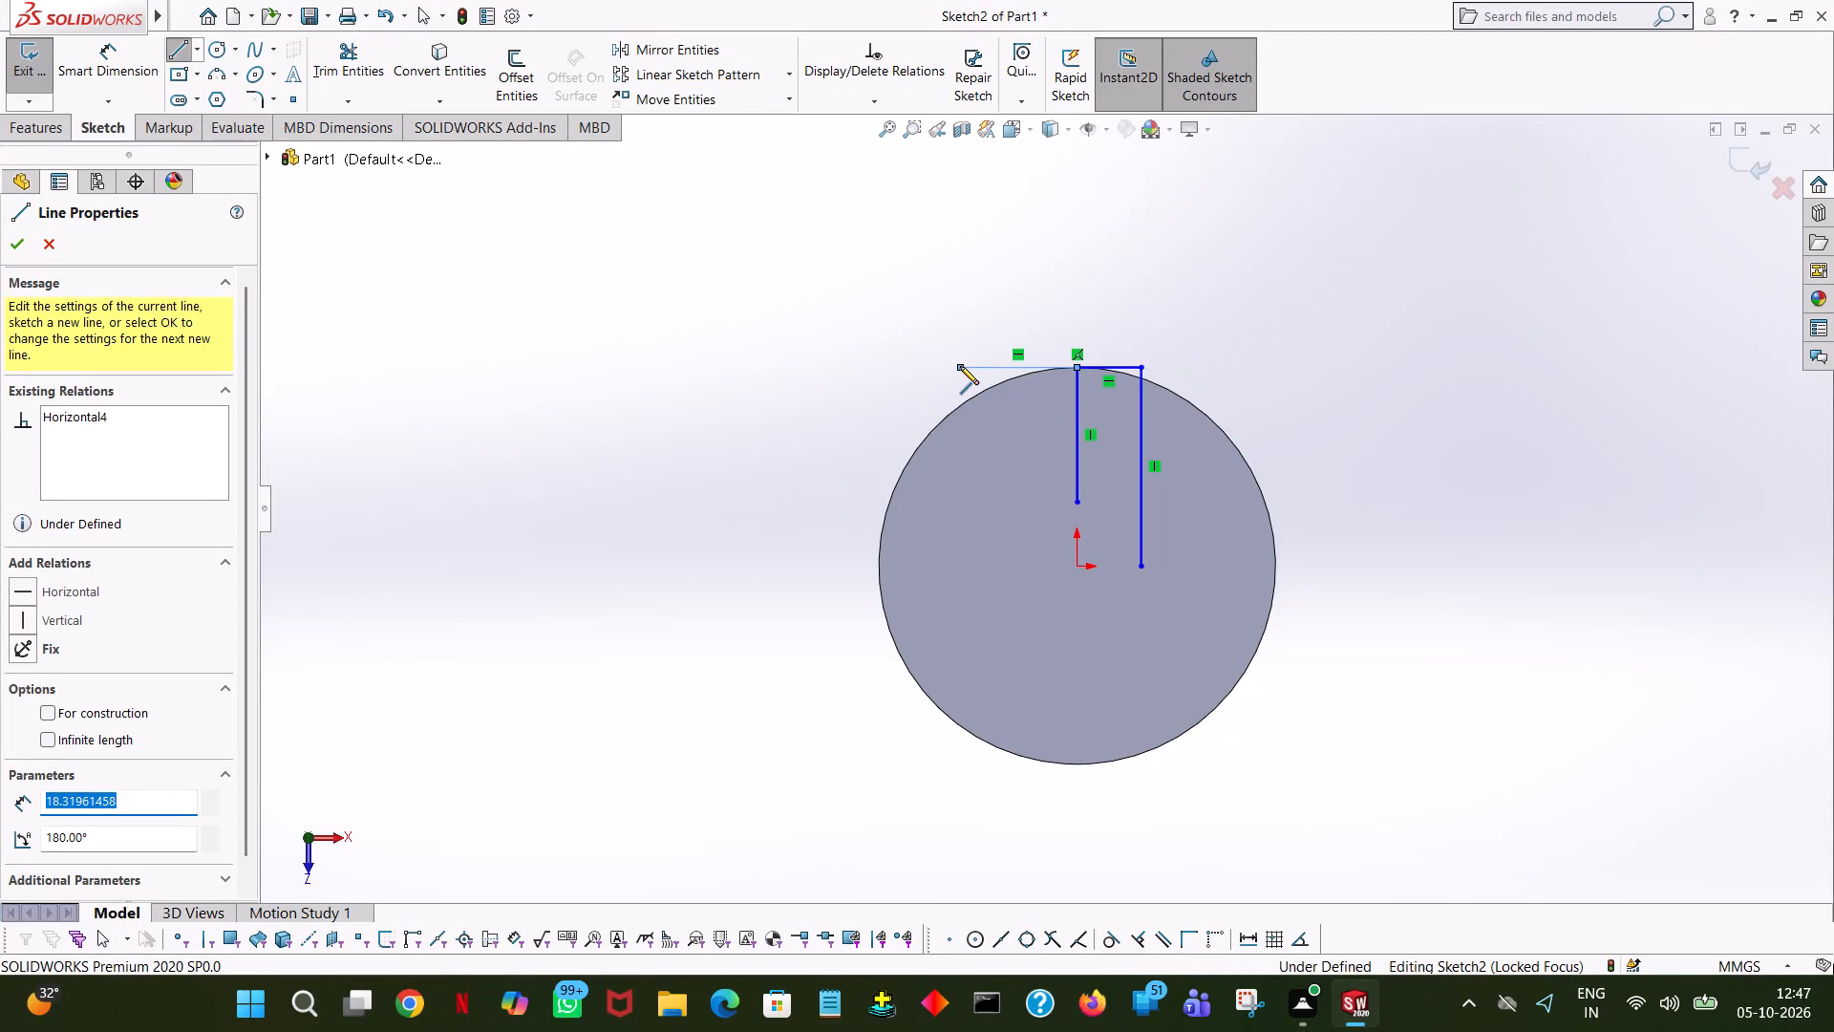
pyautogui.write('10')
pyautogui.press('Return')
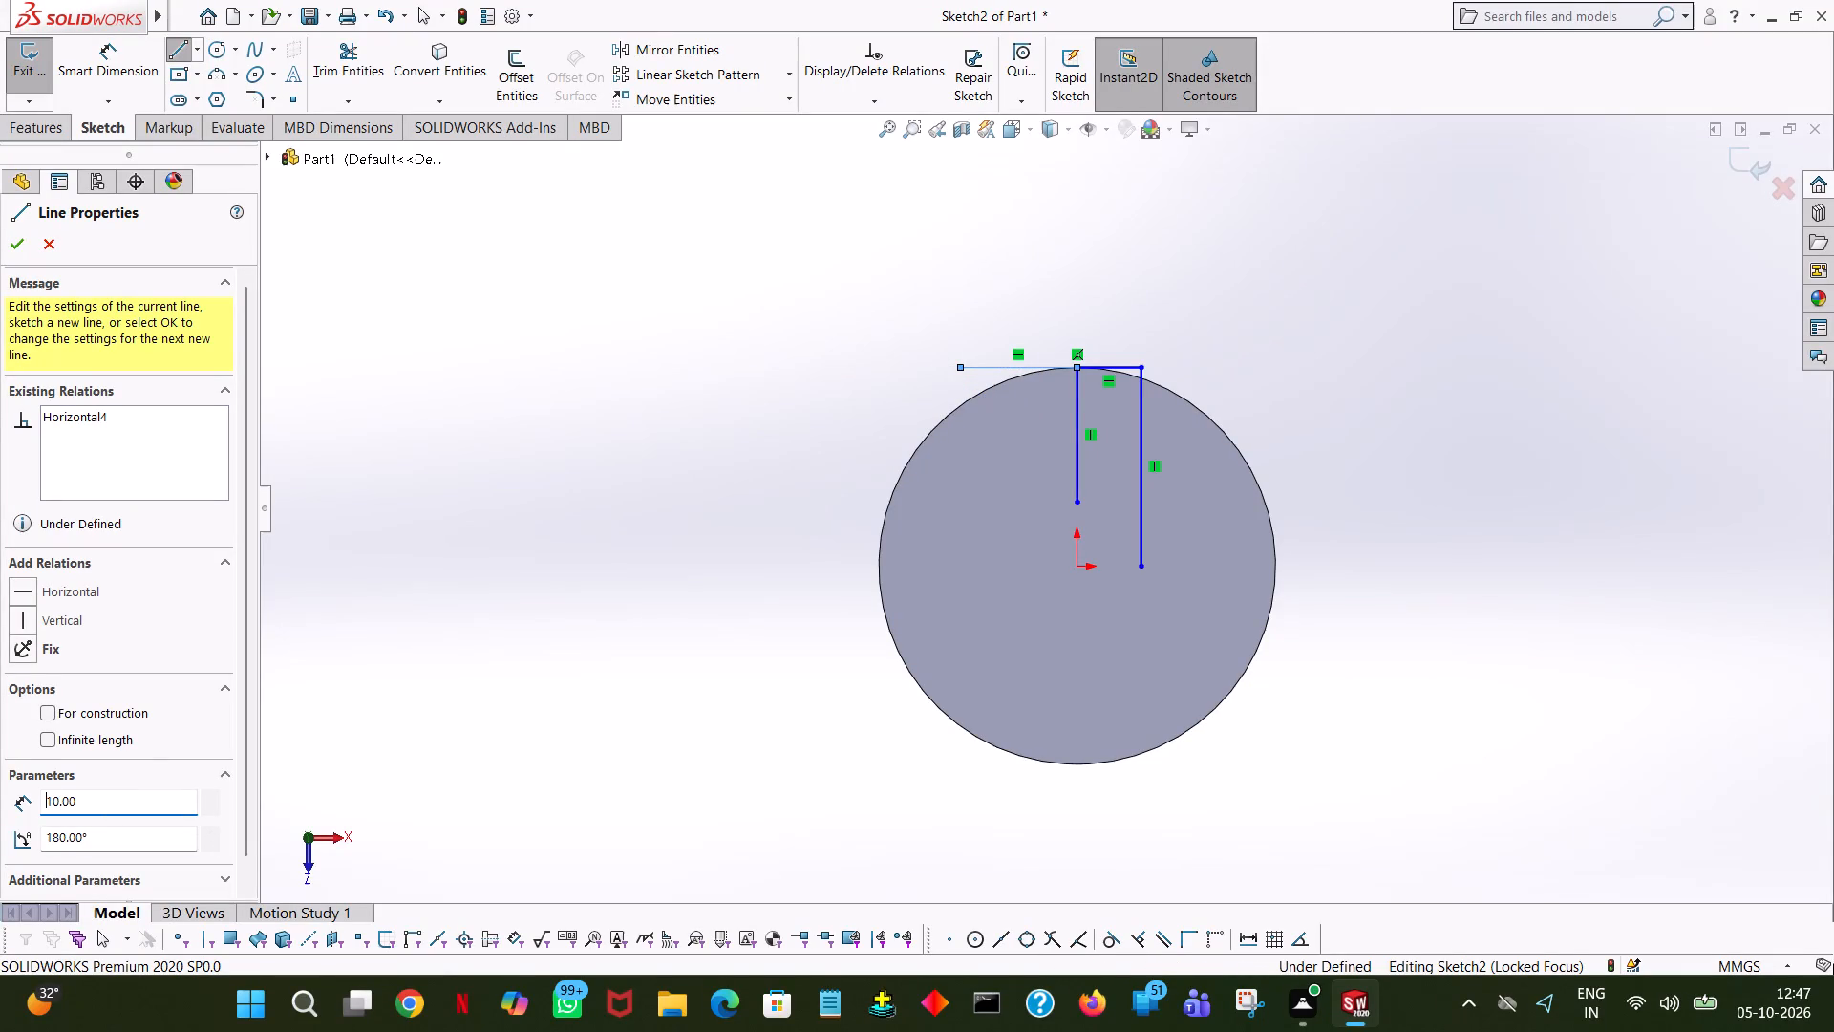
pyautogui.click(1013, 565)
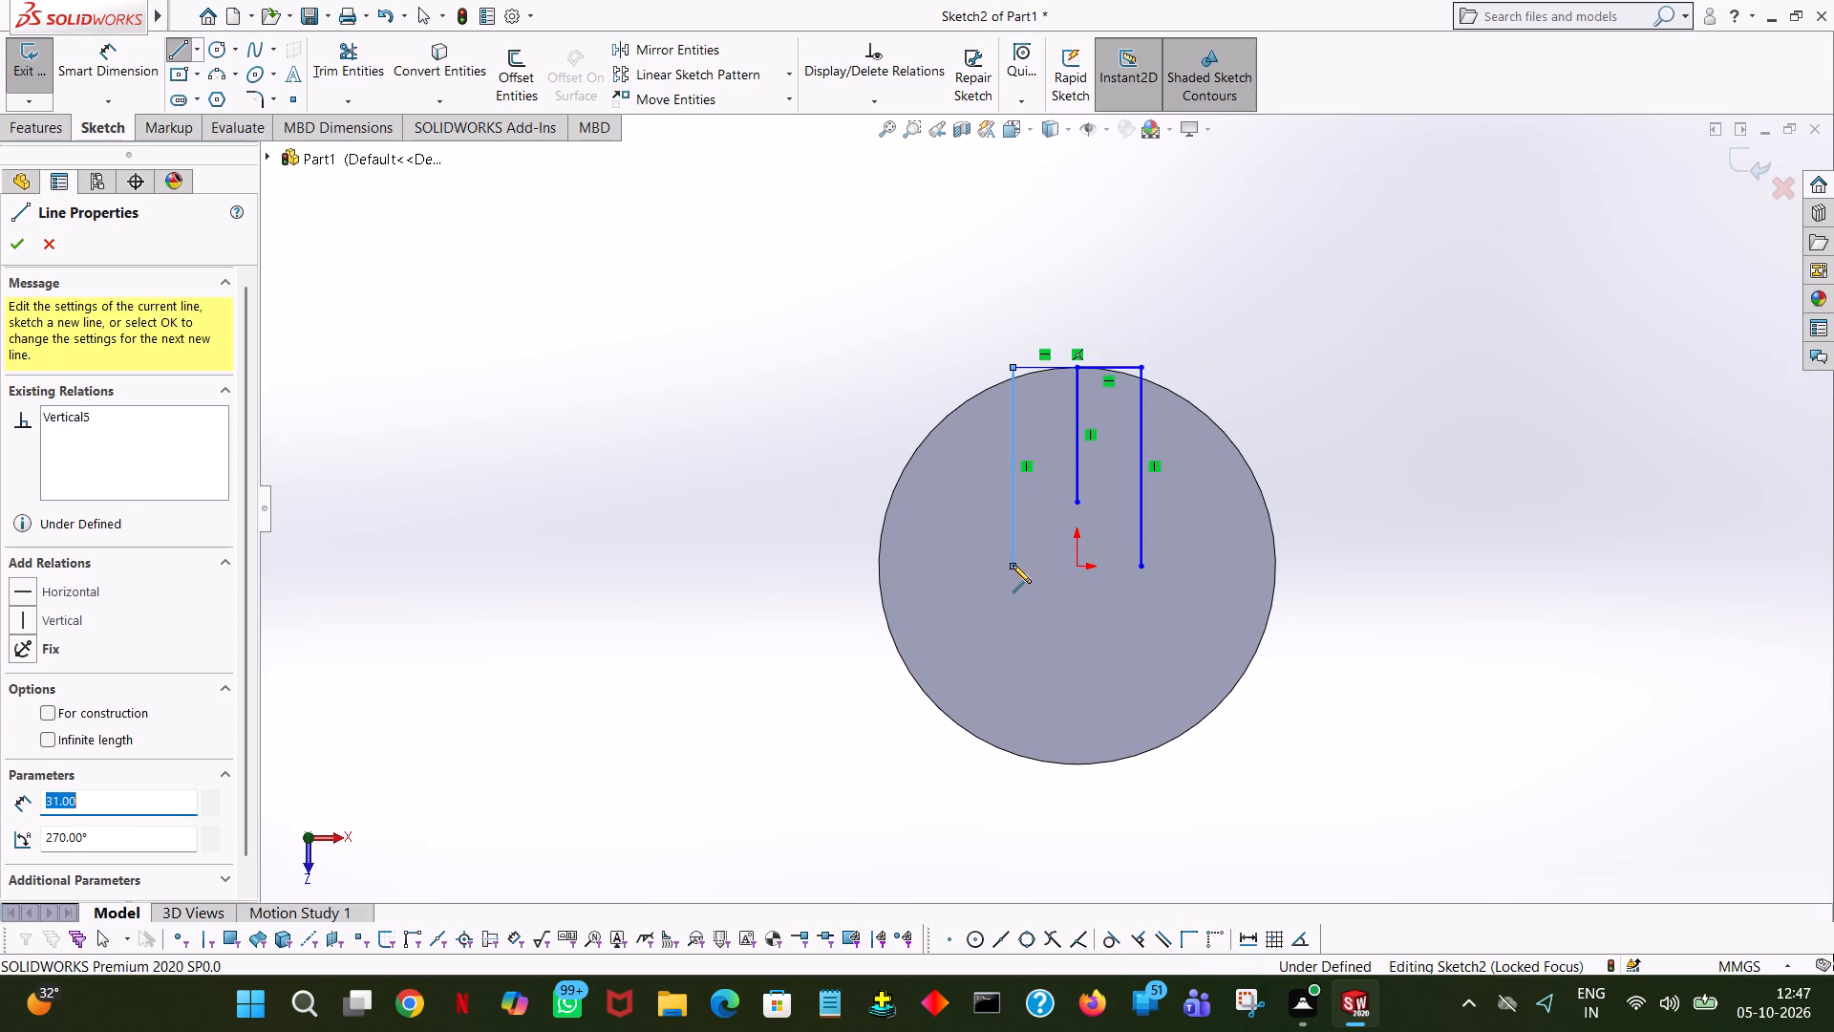
pyautogui.click(1138, 565)
pyautogui.rightClick(1138, 565)
pyautogui.click(1160, 569)
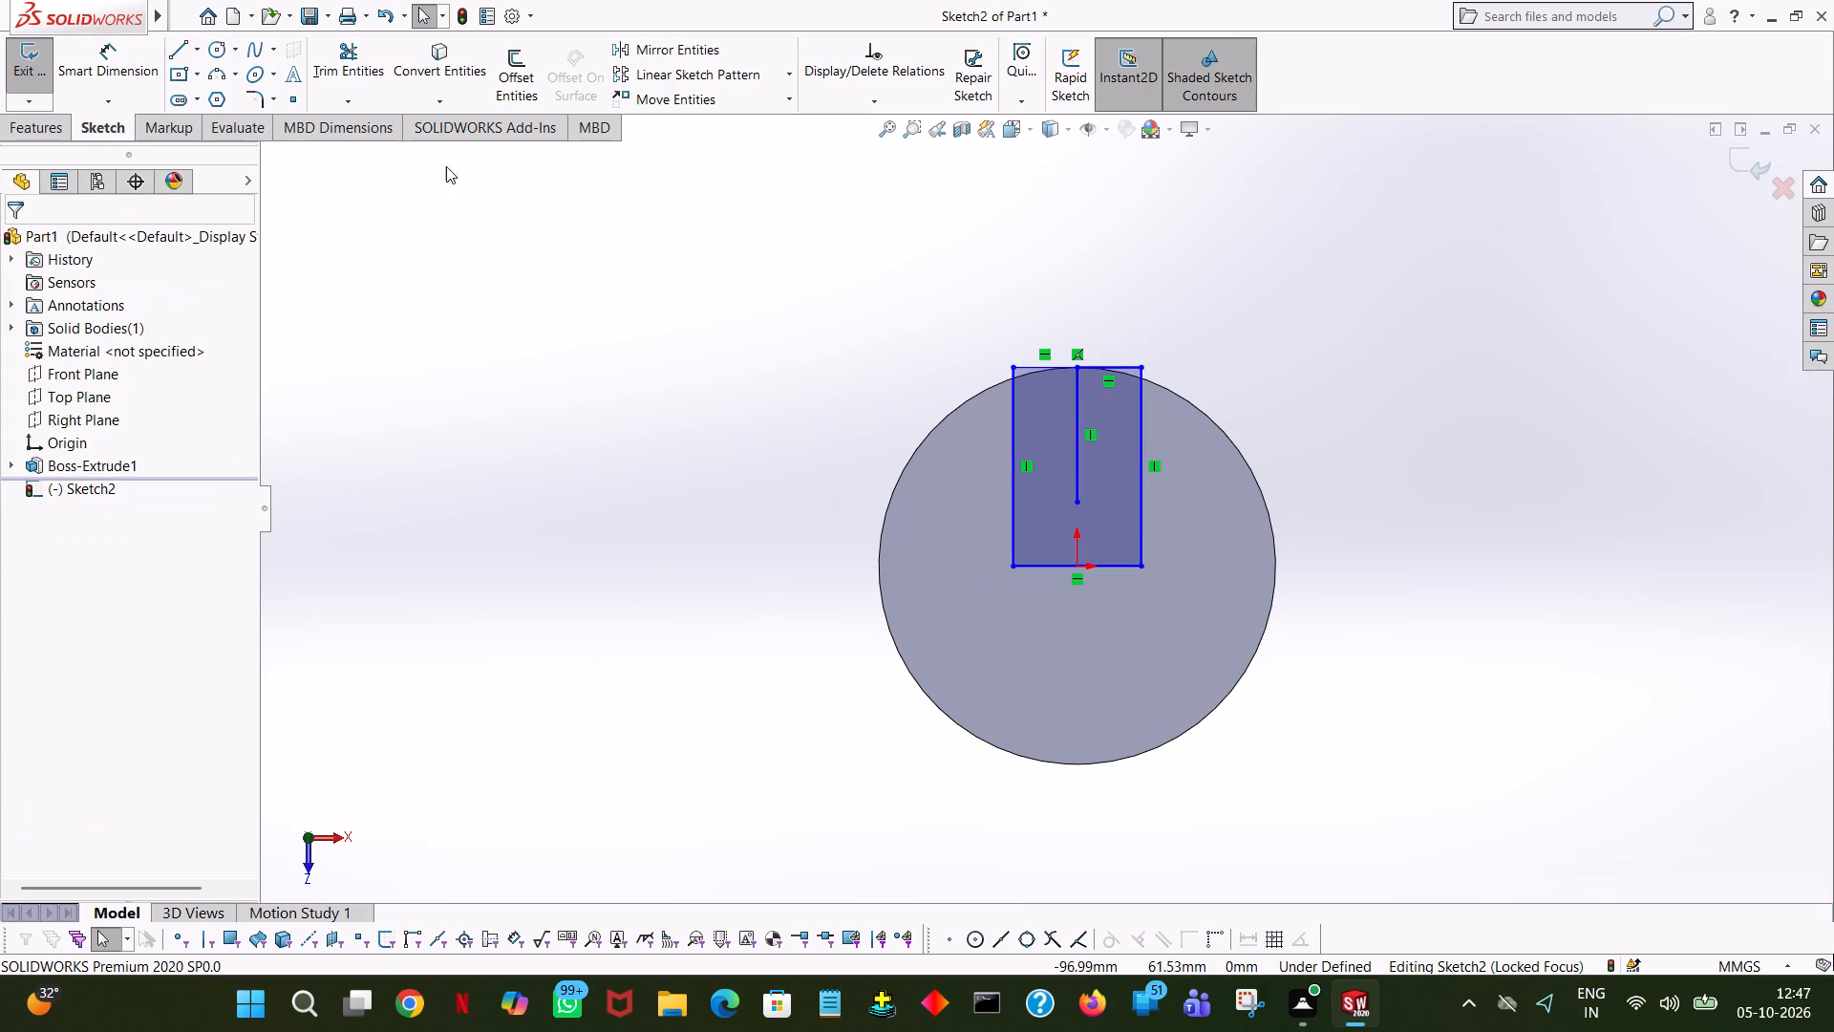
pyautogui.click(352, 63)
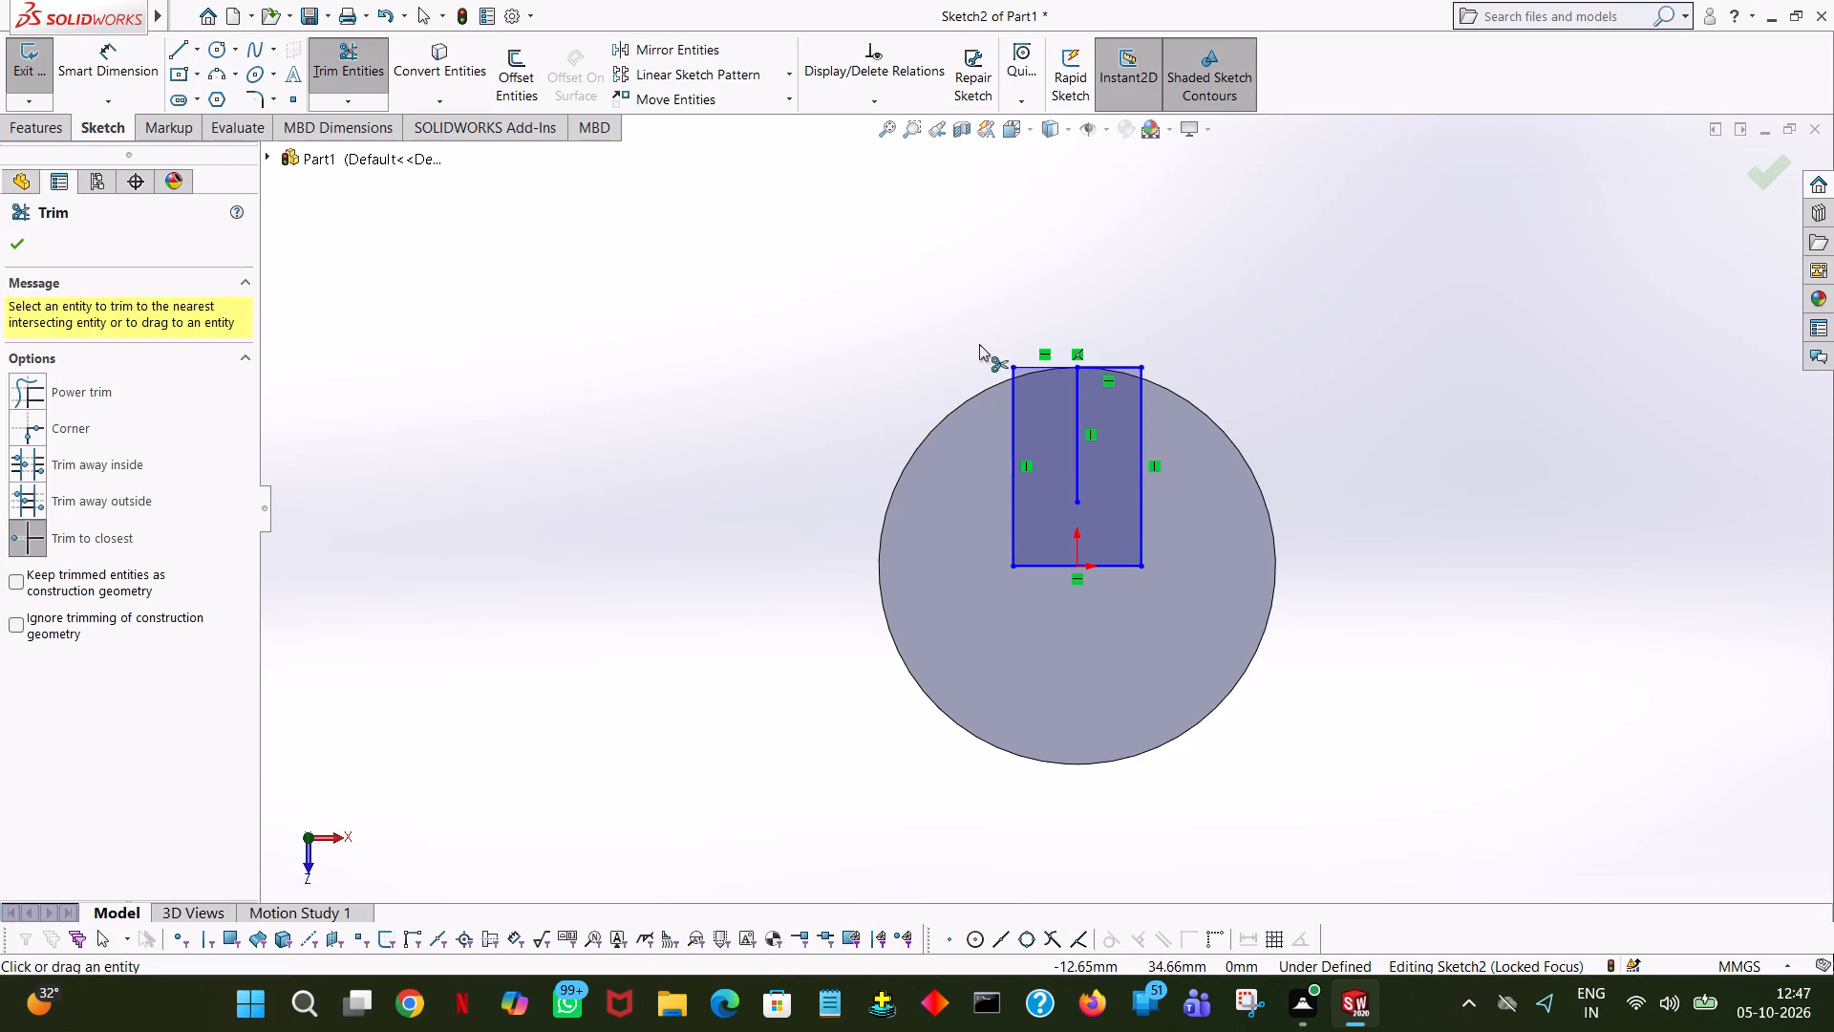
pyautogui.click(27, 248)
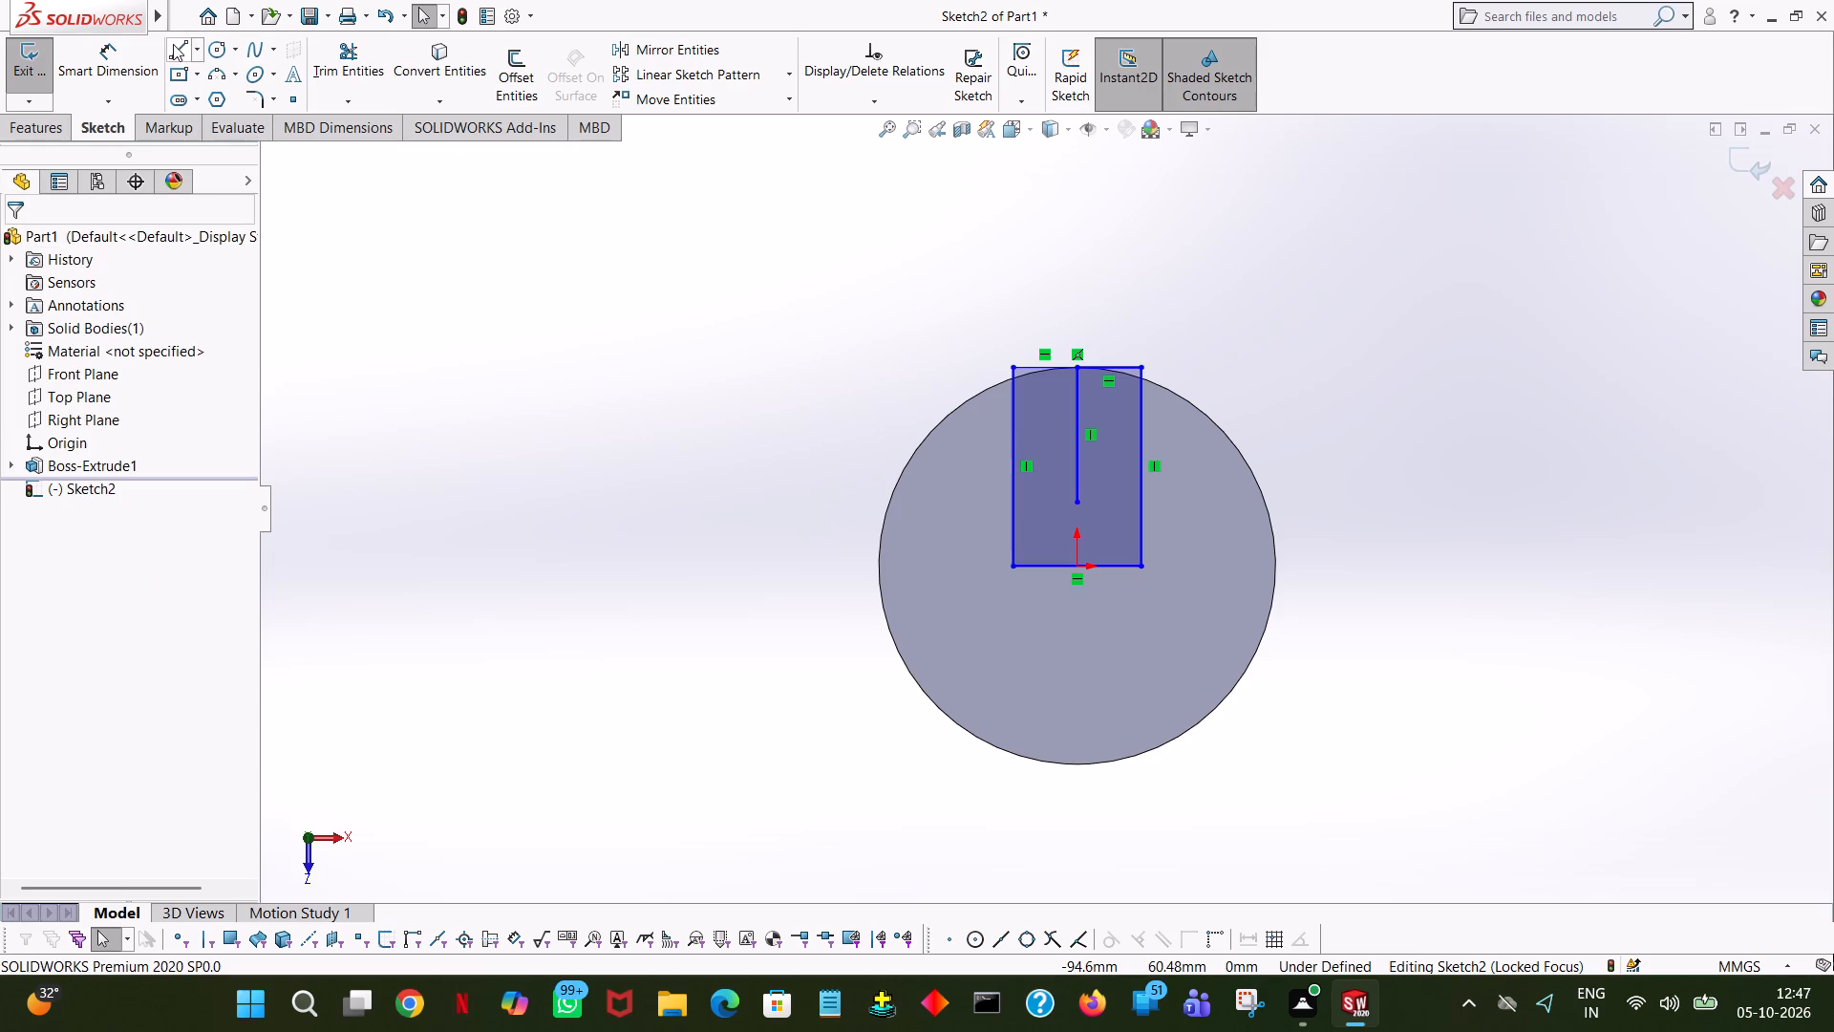
# From the centre line's upper end, sketch a 5 mm line in +X, then a 31 mm vertical line down to the rectangle's base.
pyautogui.click(176, 52)
pyautogui.click(1076, 368)
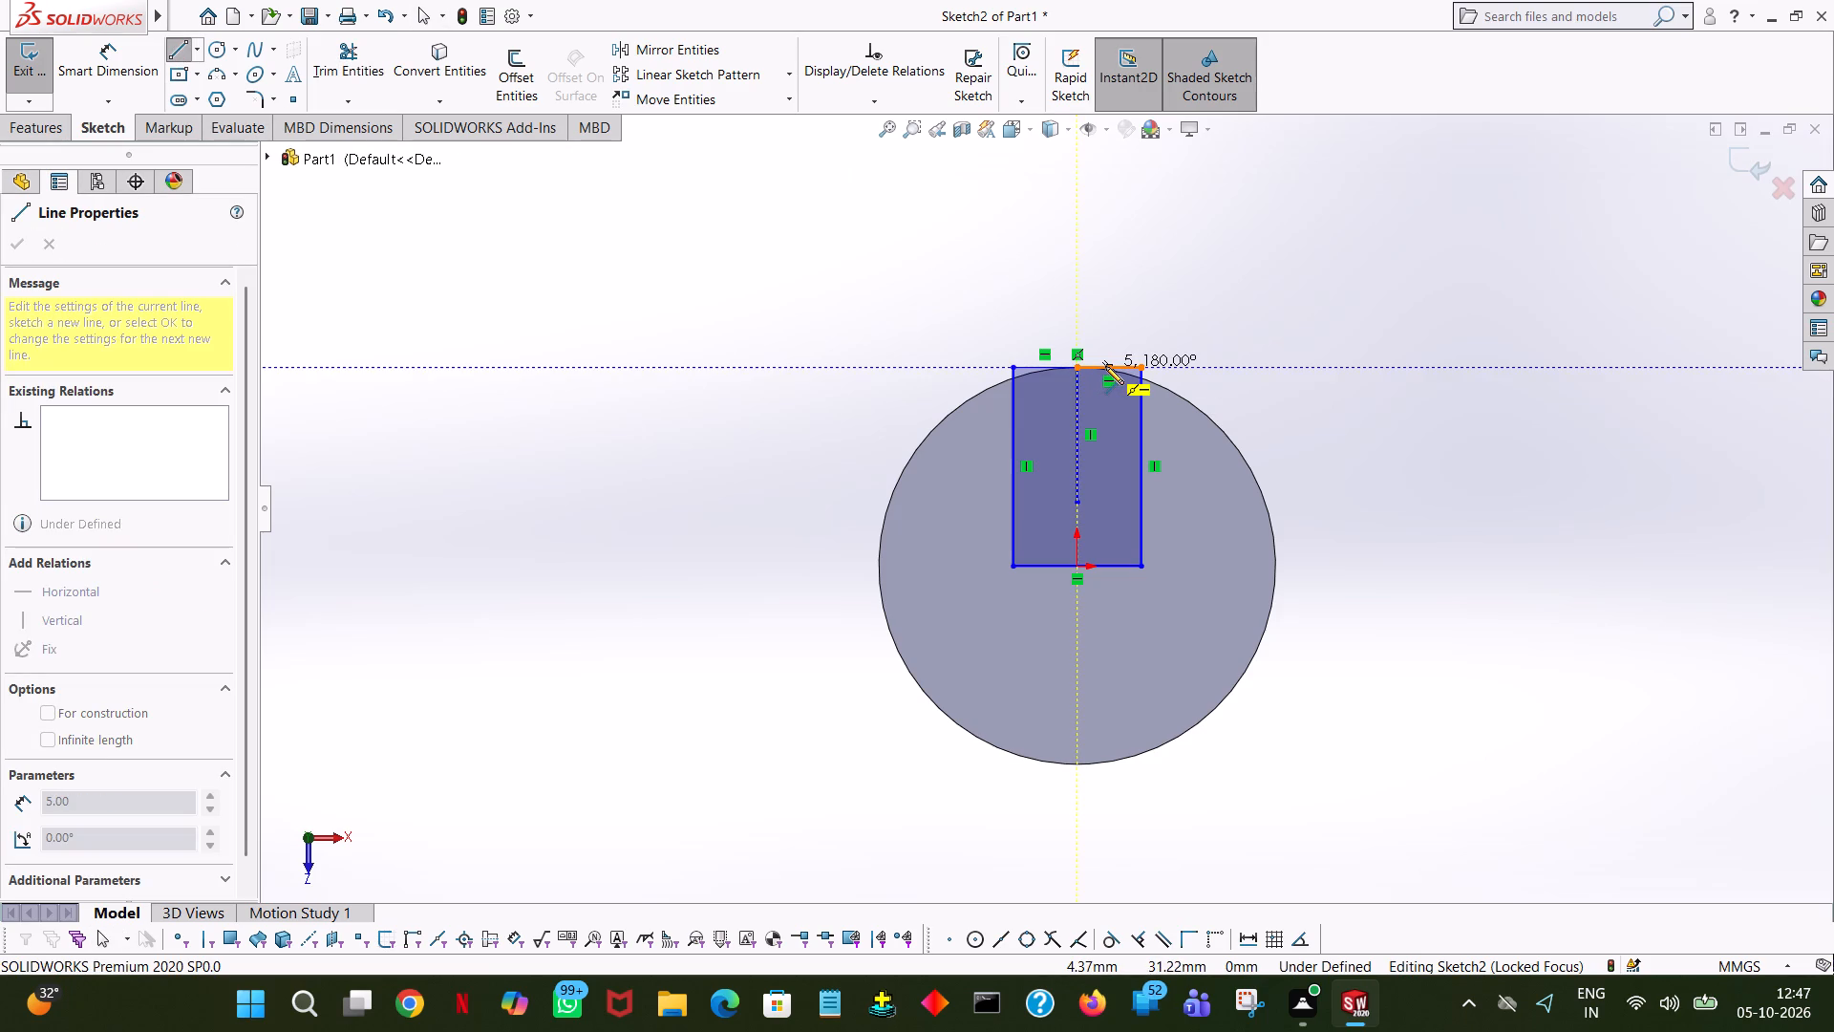
pyautogui.click(1105, 366)
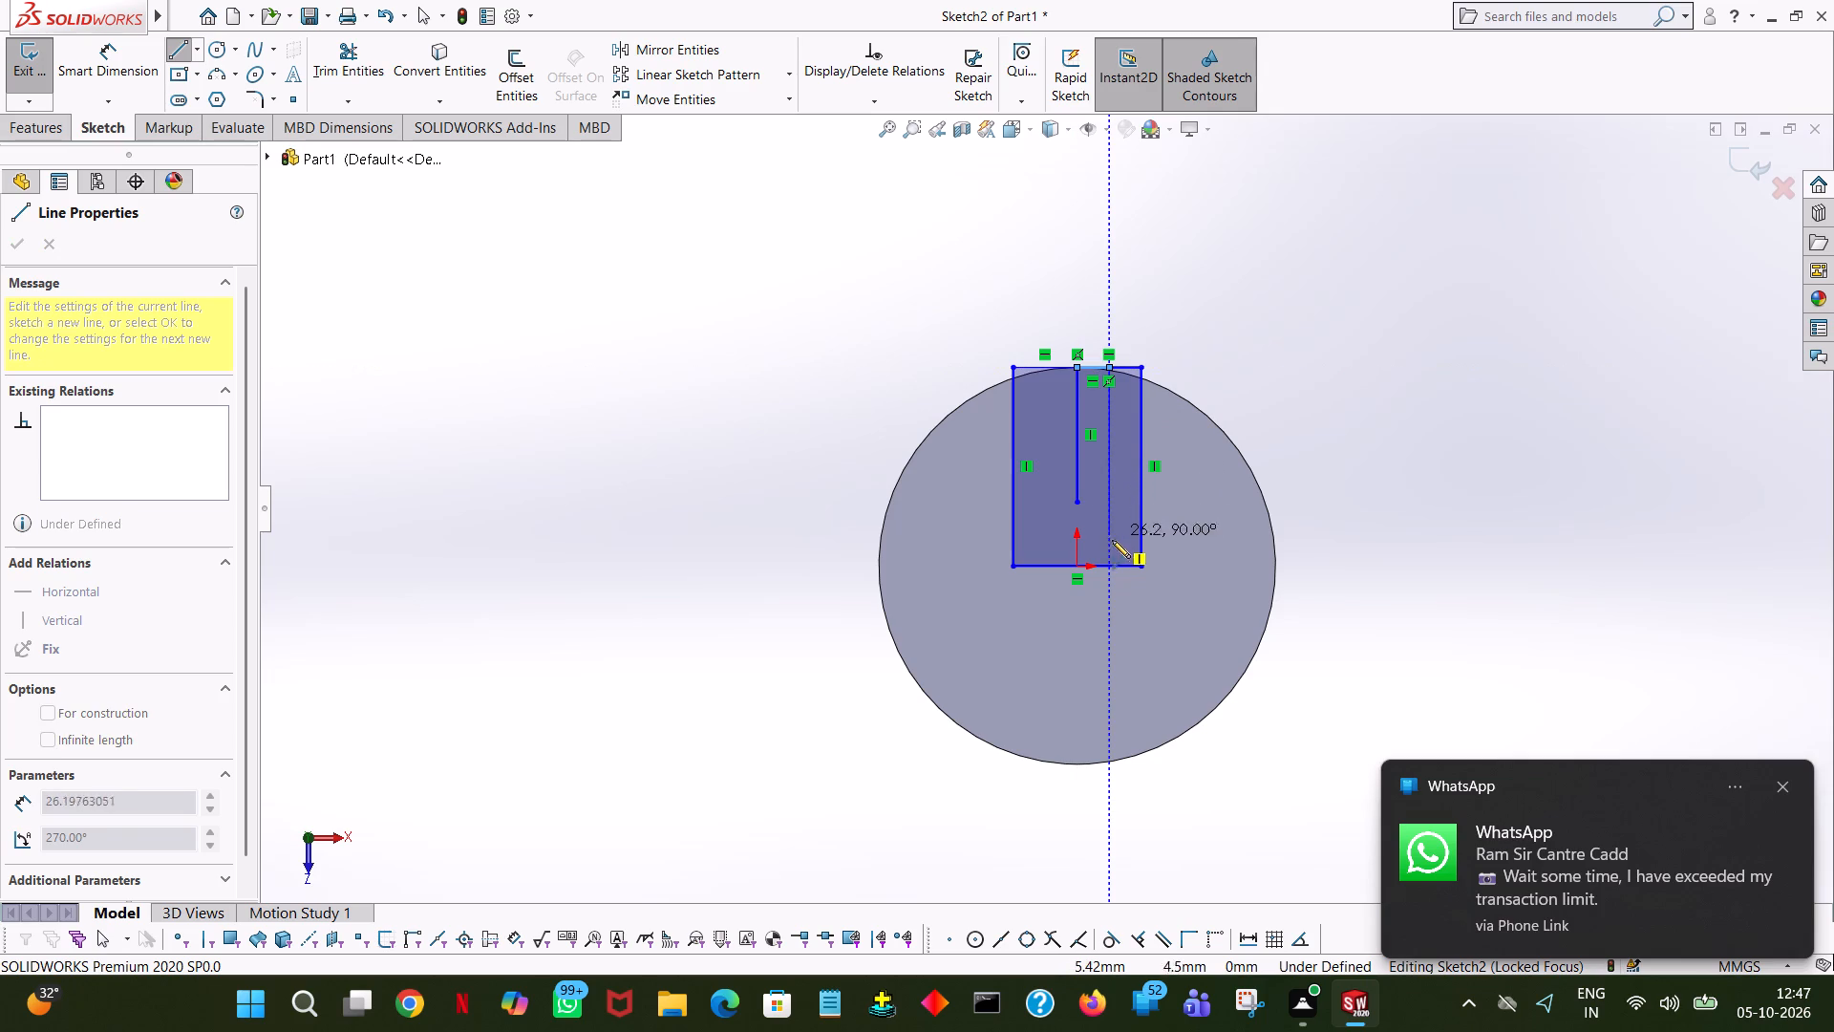
pyautogui.click(1111, 565)
pyautogui.rightClick(1111, 565)
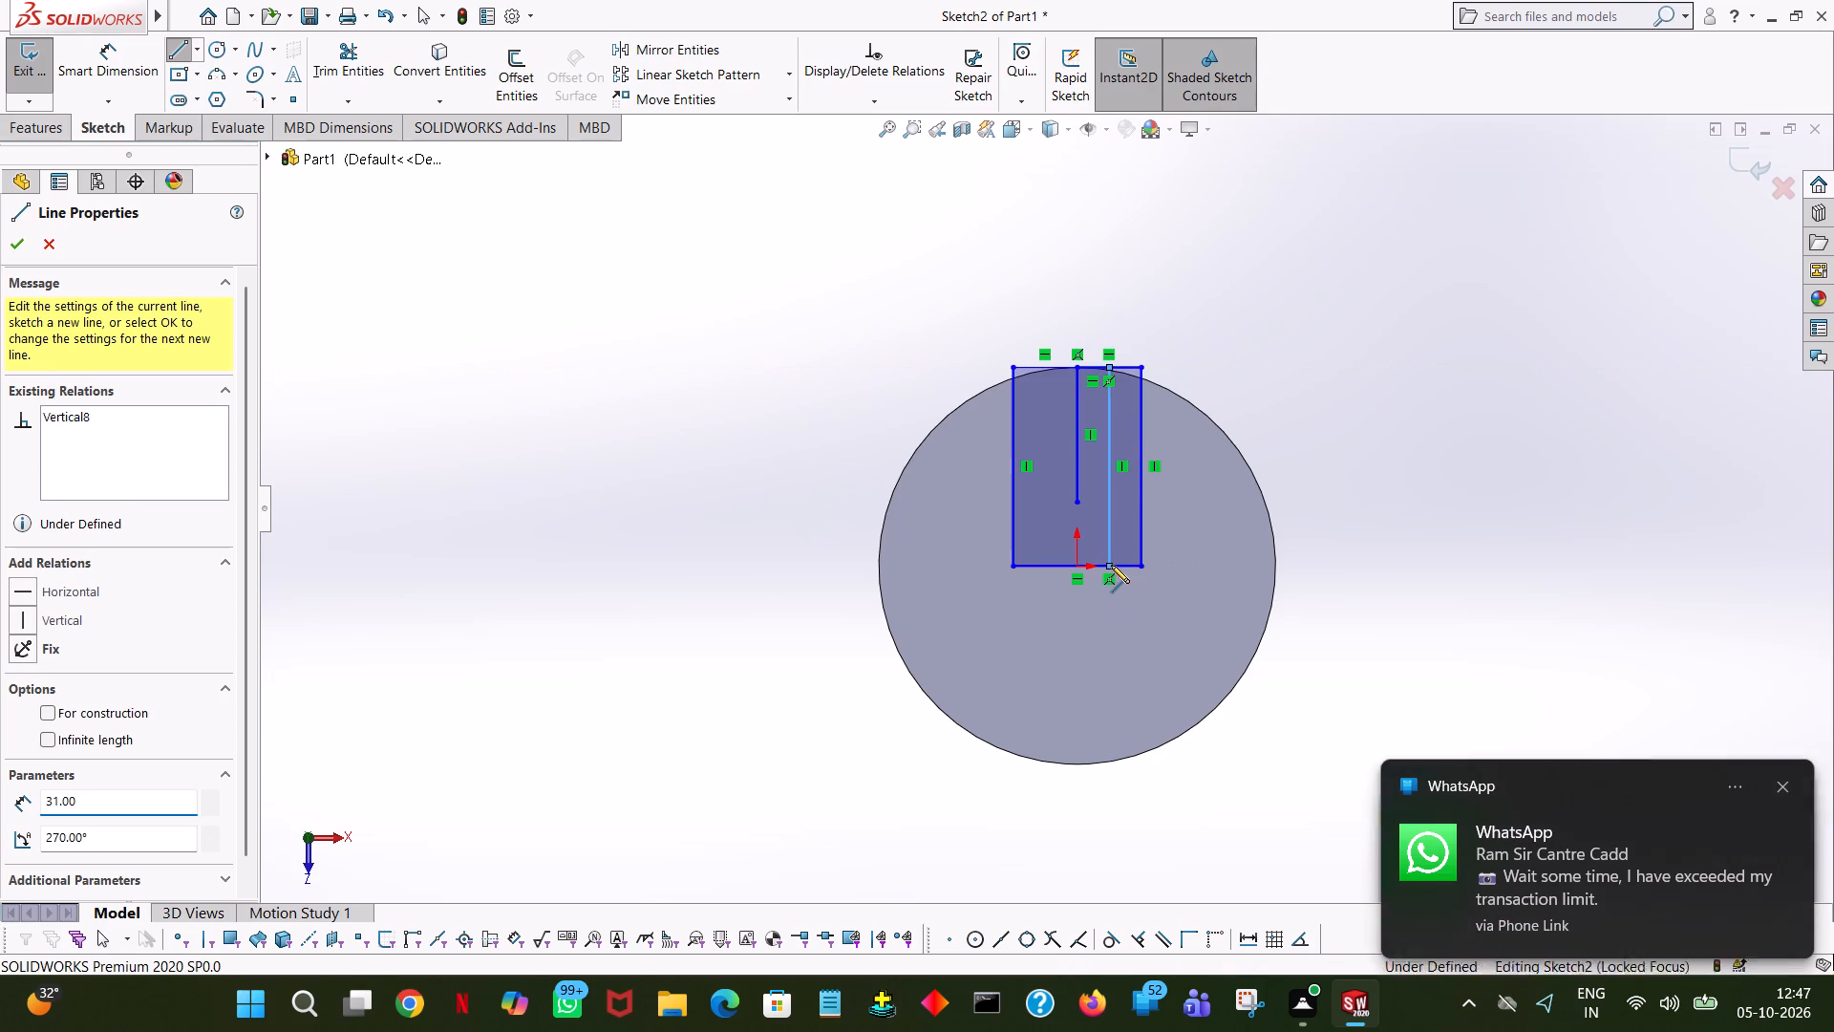
pyautogui.click(1182, 581)
pyautogui.click(1410, 244)
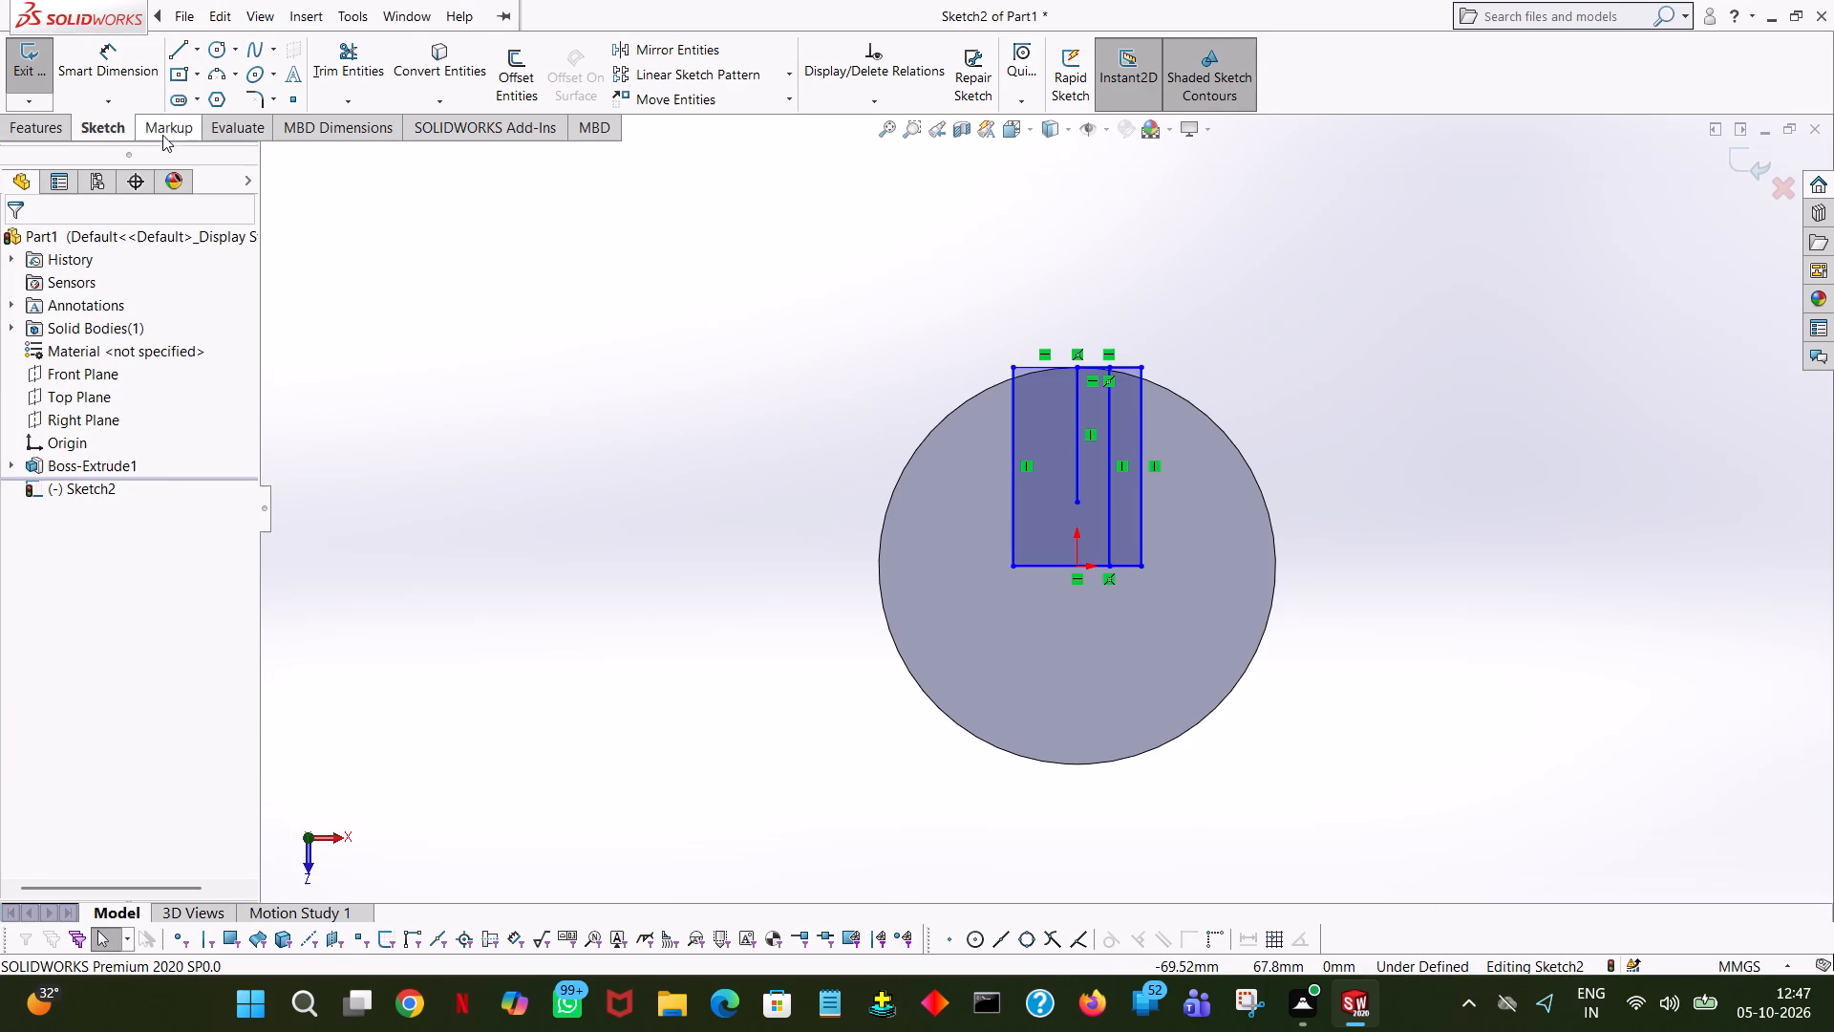
# Sketch a 31 mm vertical line from the midpoint of the rectangle's top edge on the −X side down to its base.
pyautogui.click(176, 56)
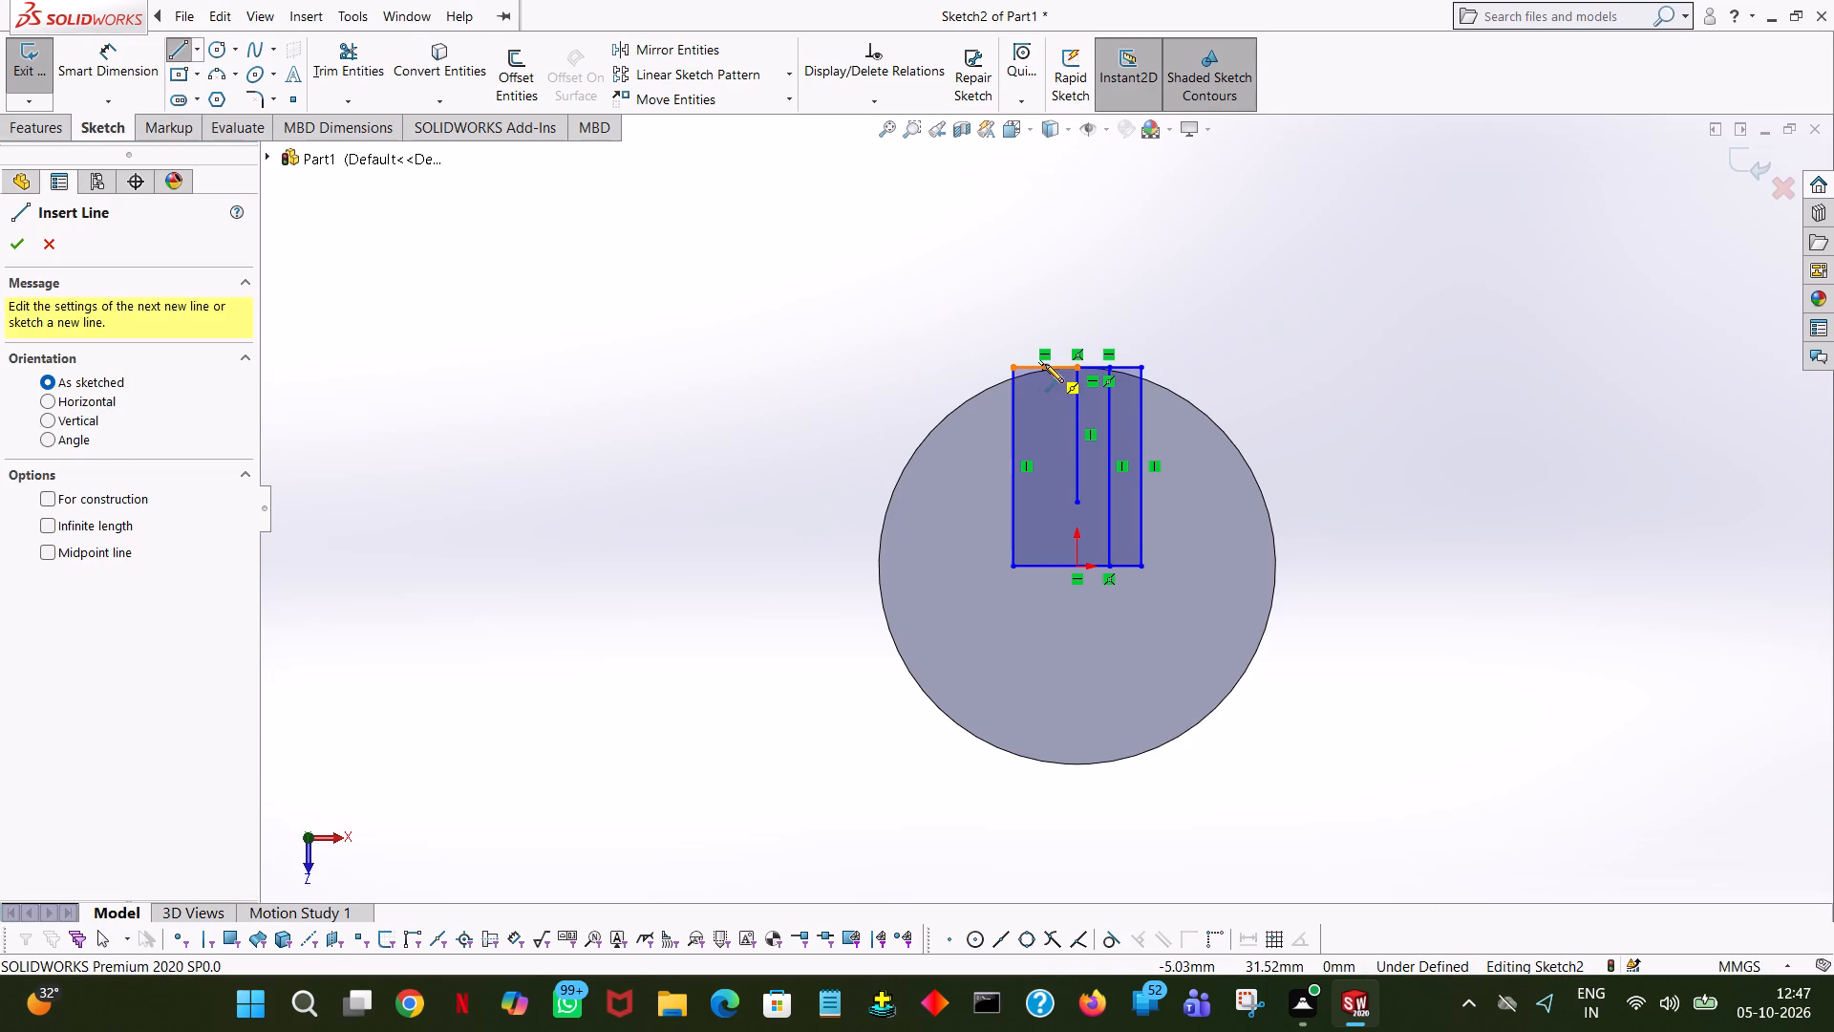
pyautogui.click(1042, 367)
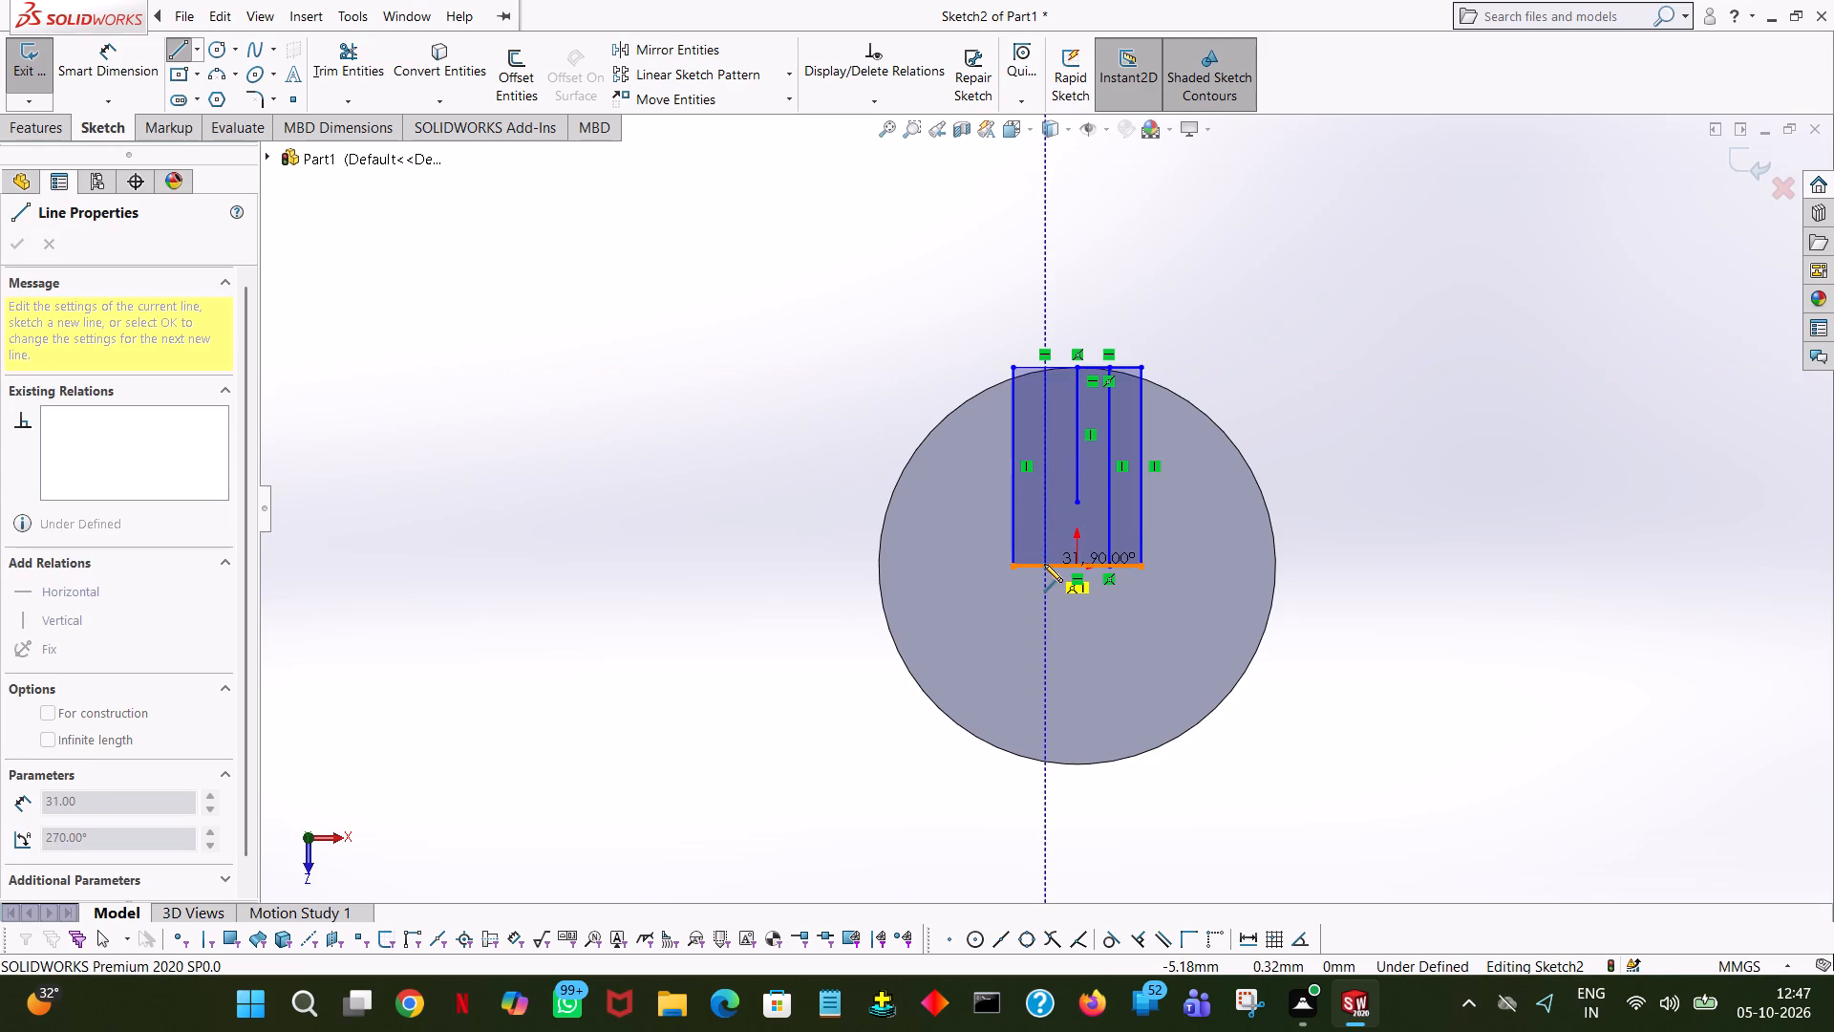
pyautogui.click(1045, 565)
pyautogui.rightClick(1045, 565)
pyautogui.click(1100, 582)
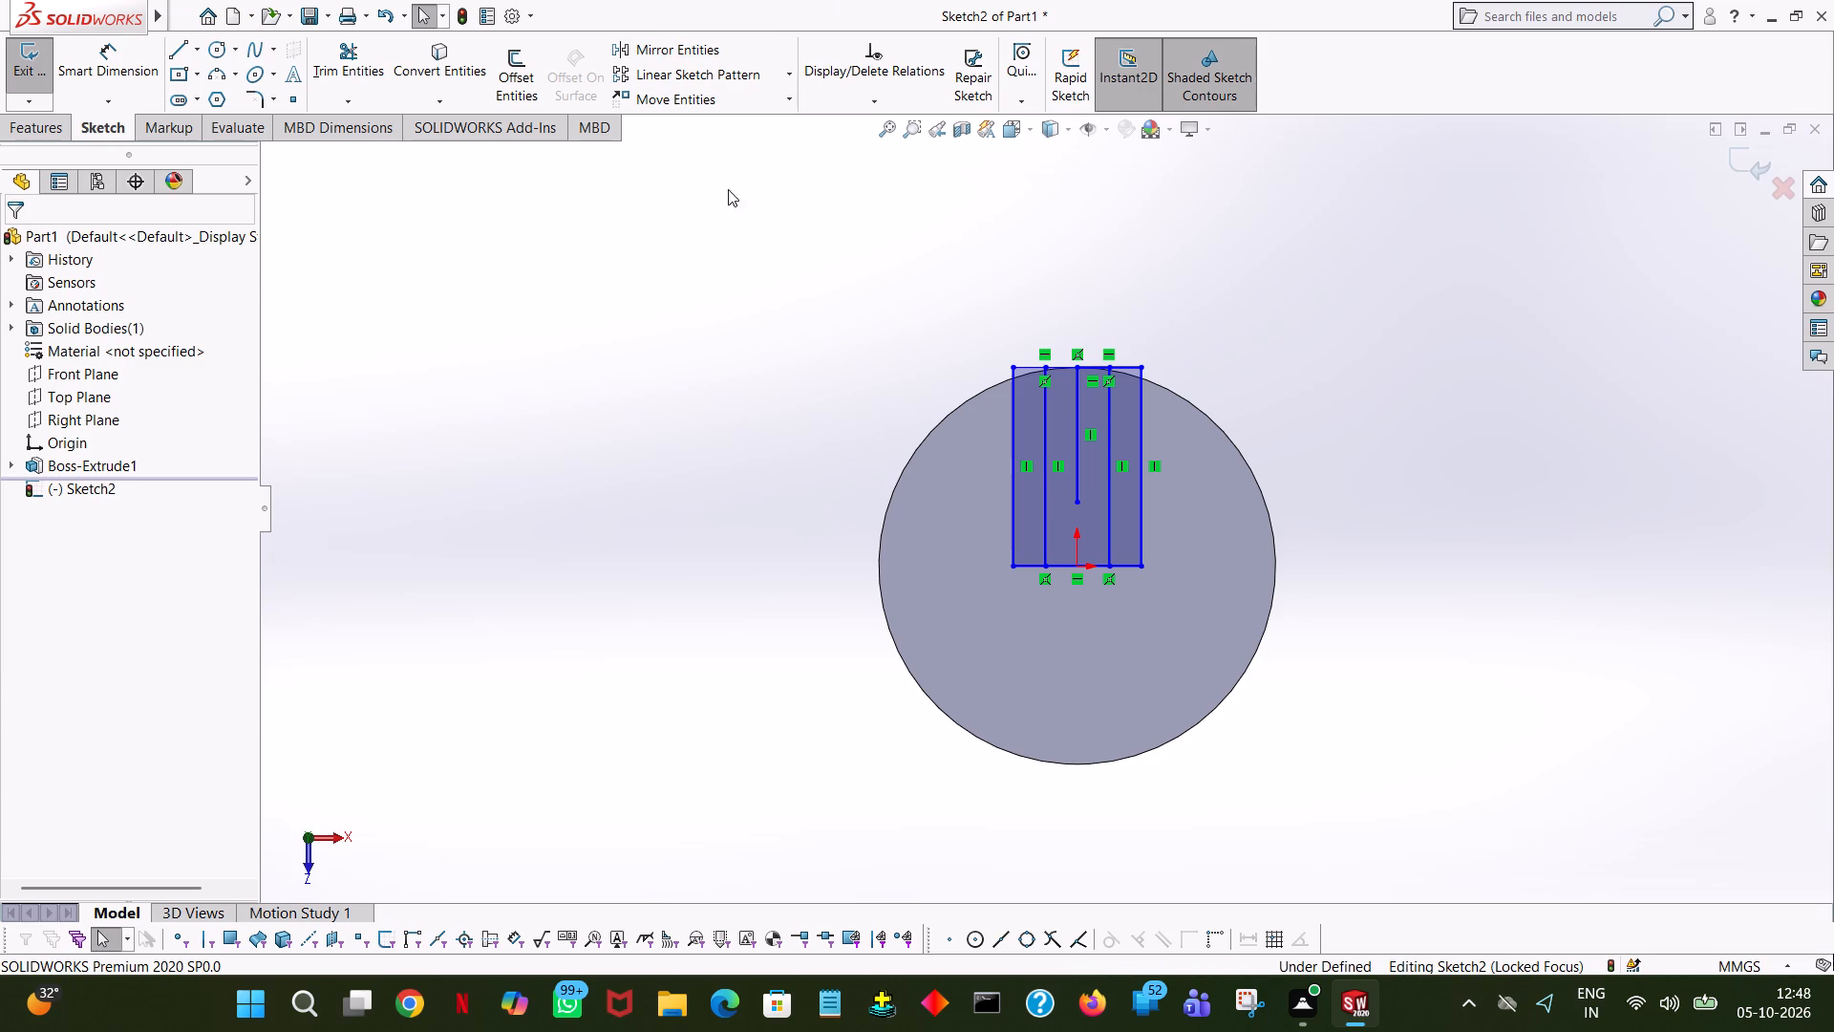
# Trim away the short vertical centre line above the origin.
pyautogui.click(351, 71)
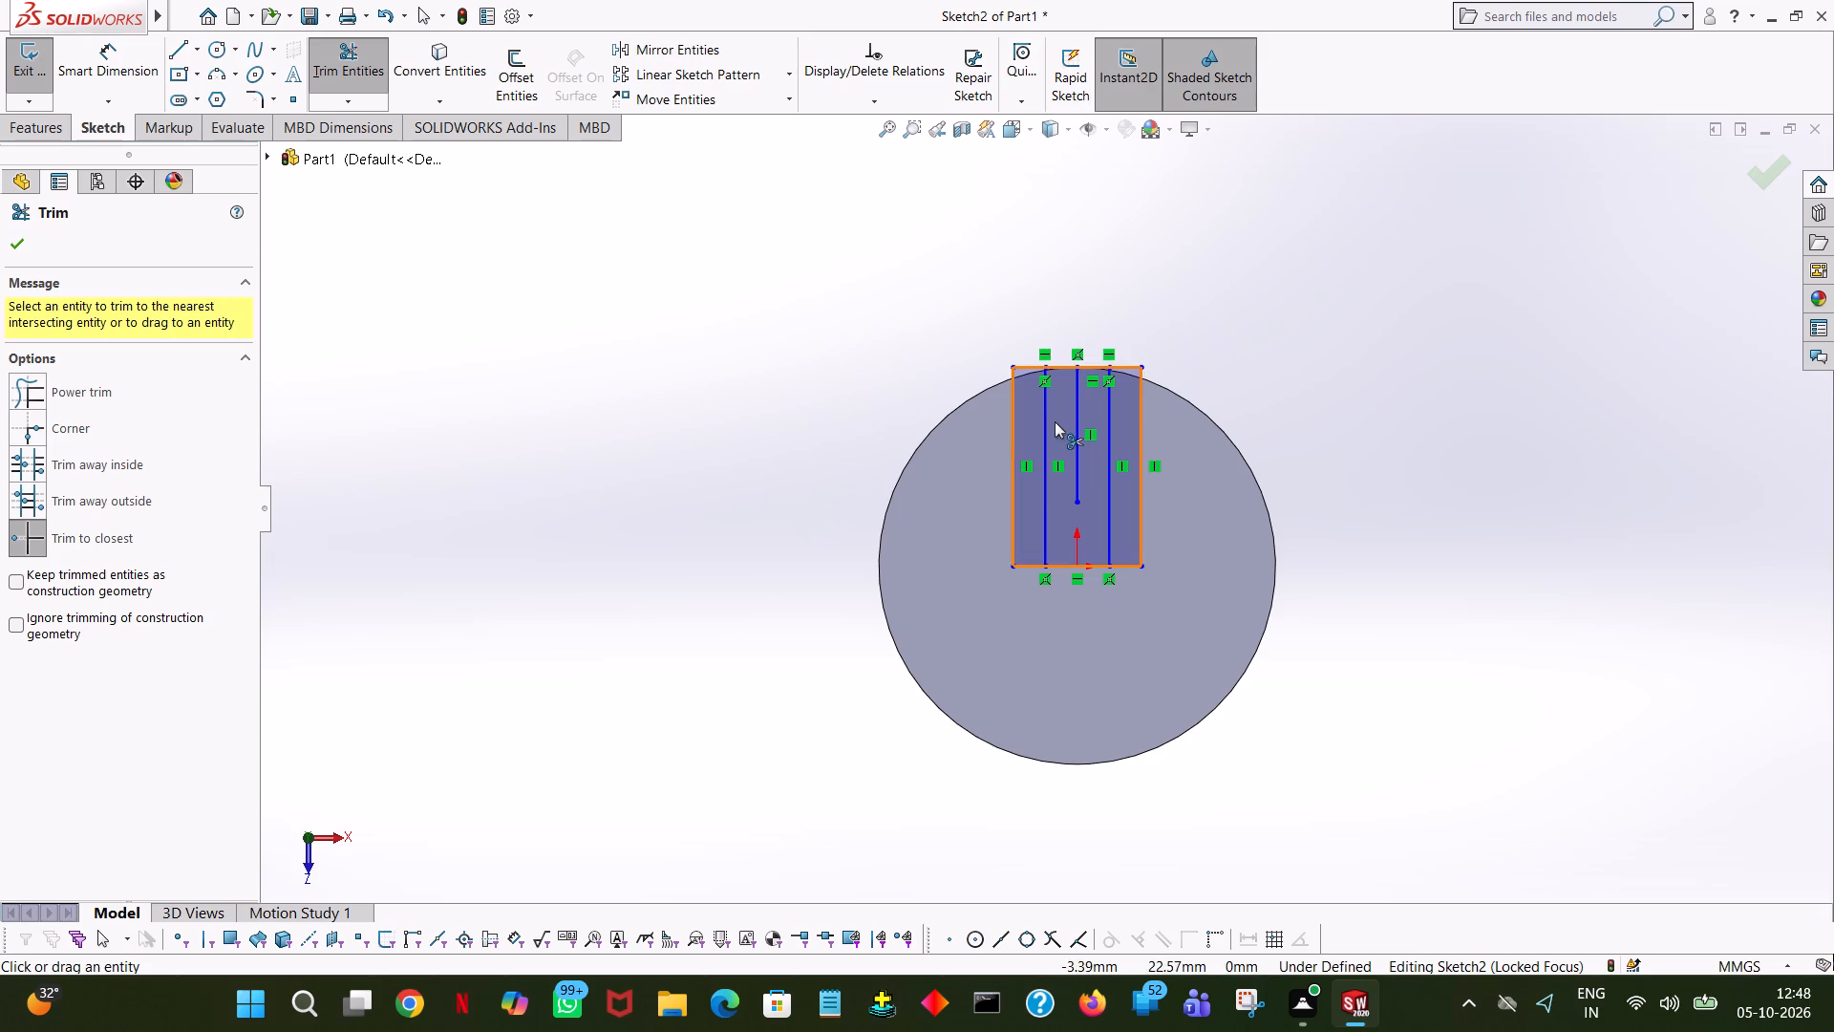
pyautogui.click(1074, 443)
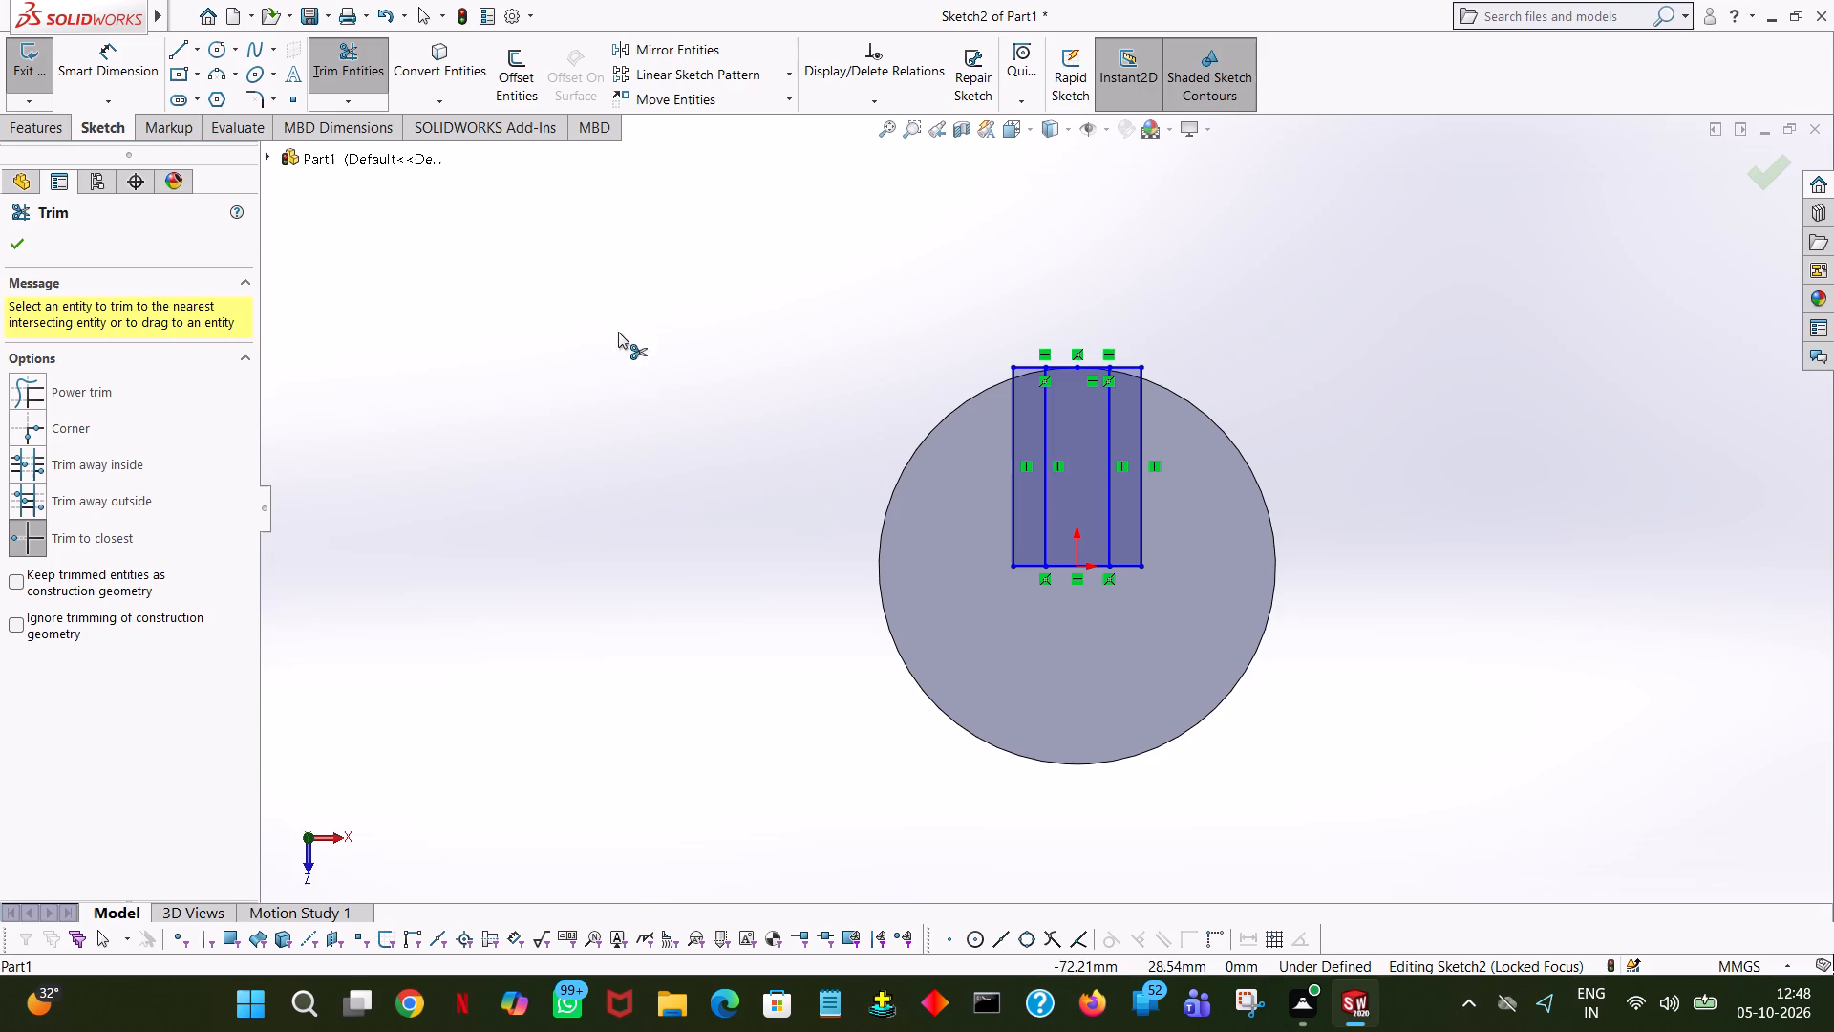
pyautogui.click(11, 247)
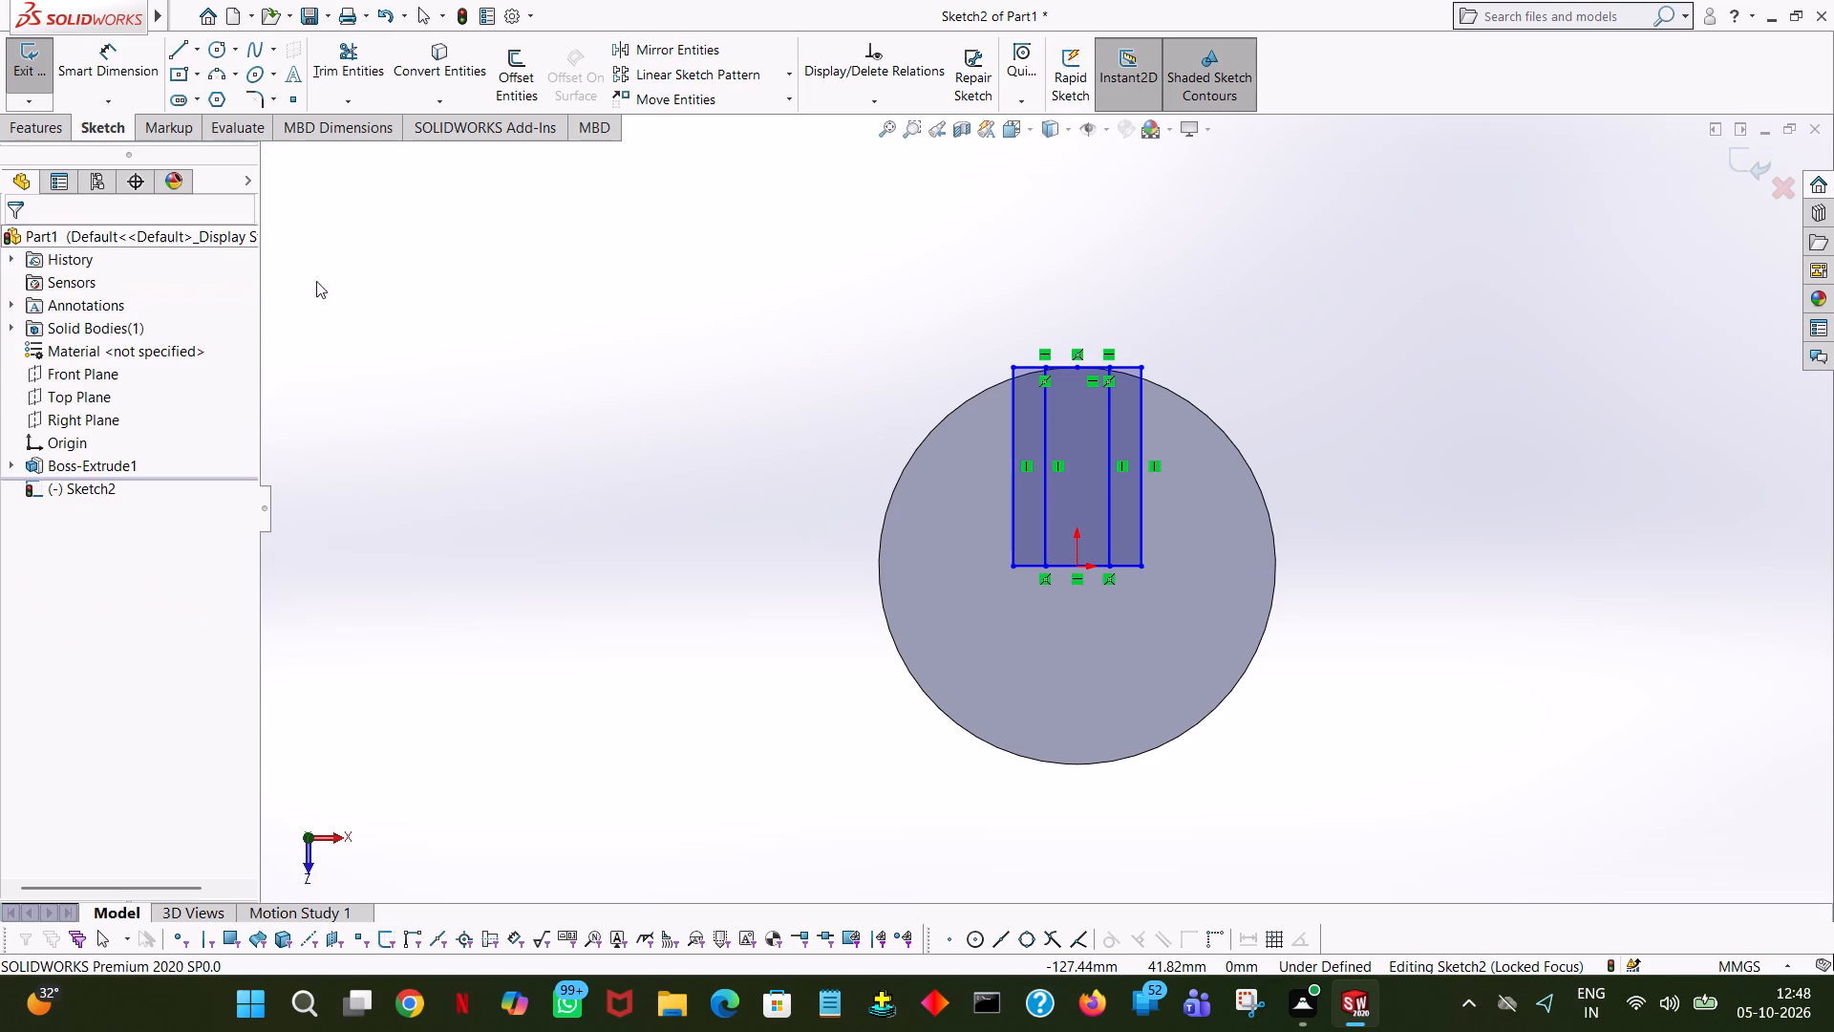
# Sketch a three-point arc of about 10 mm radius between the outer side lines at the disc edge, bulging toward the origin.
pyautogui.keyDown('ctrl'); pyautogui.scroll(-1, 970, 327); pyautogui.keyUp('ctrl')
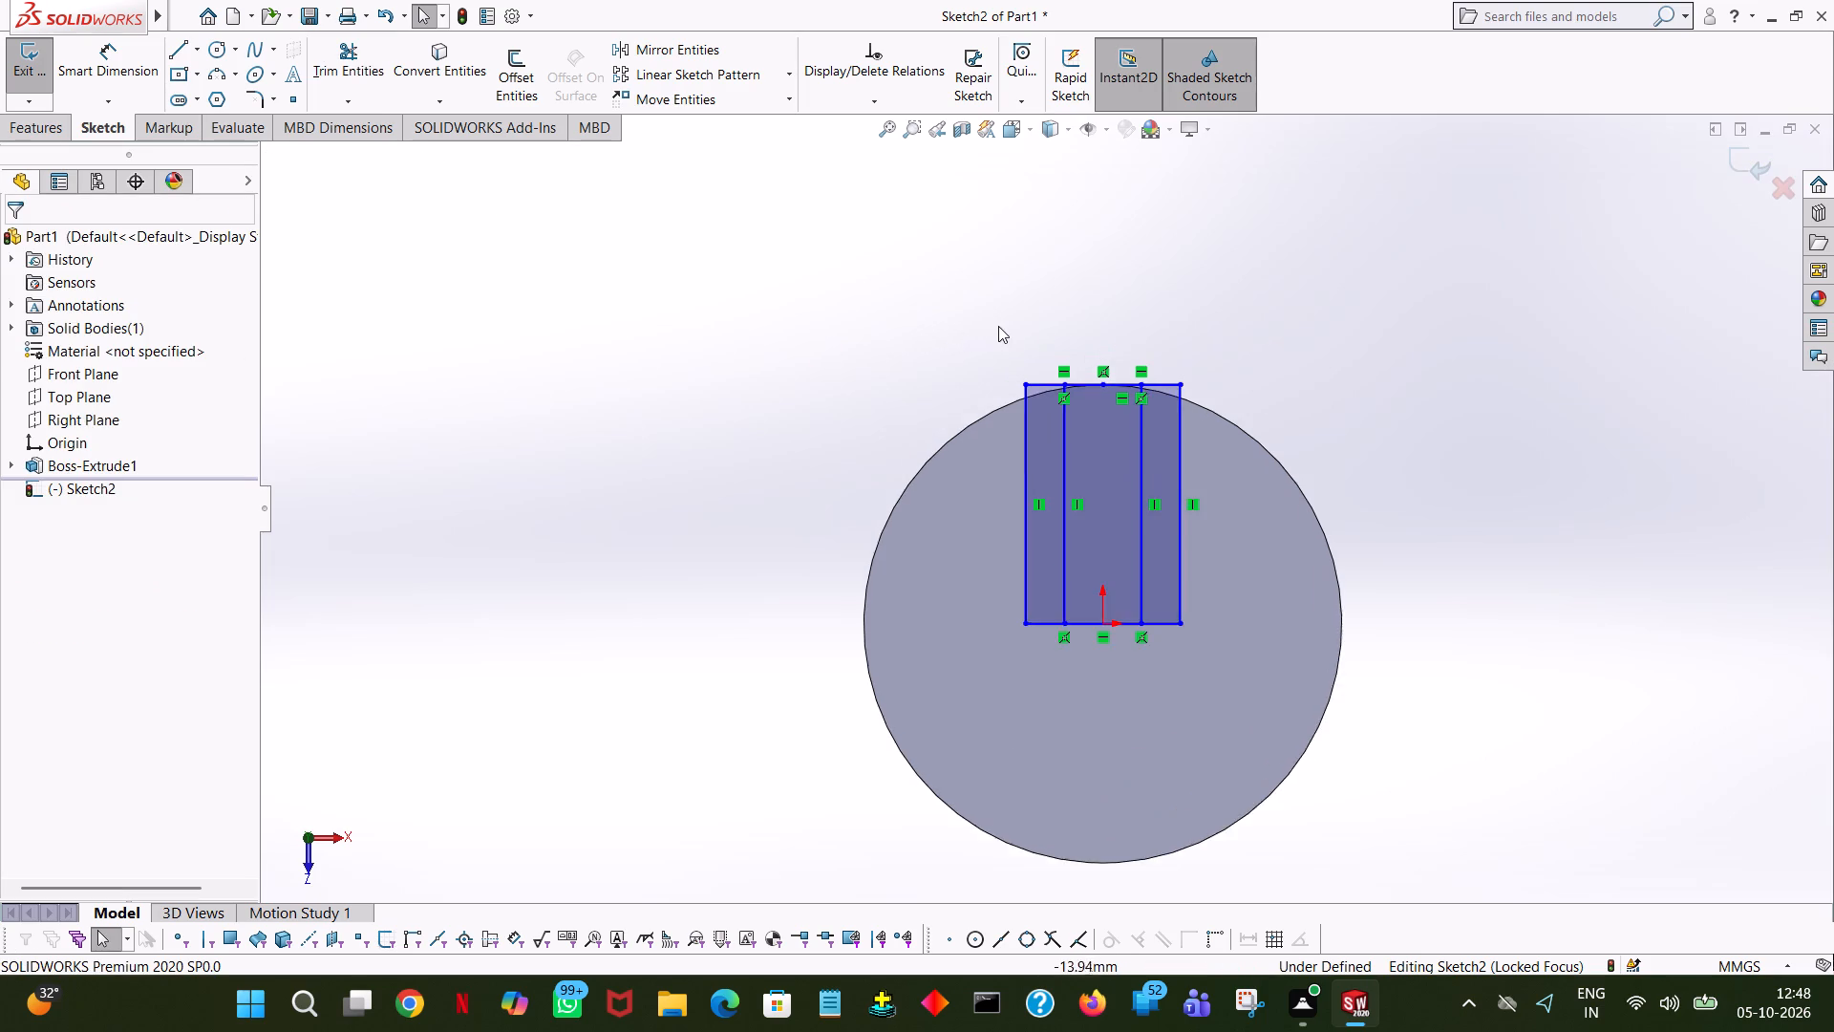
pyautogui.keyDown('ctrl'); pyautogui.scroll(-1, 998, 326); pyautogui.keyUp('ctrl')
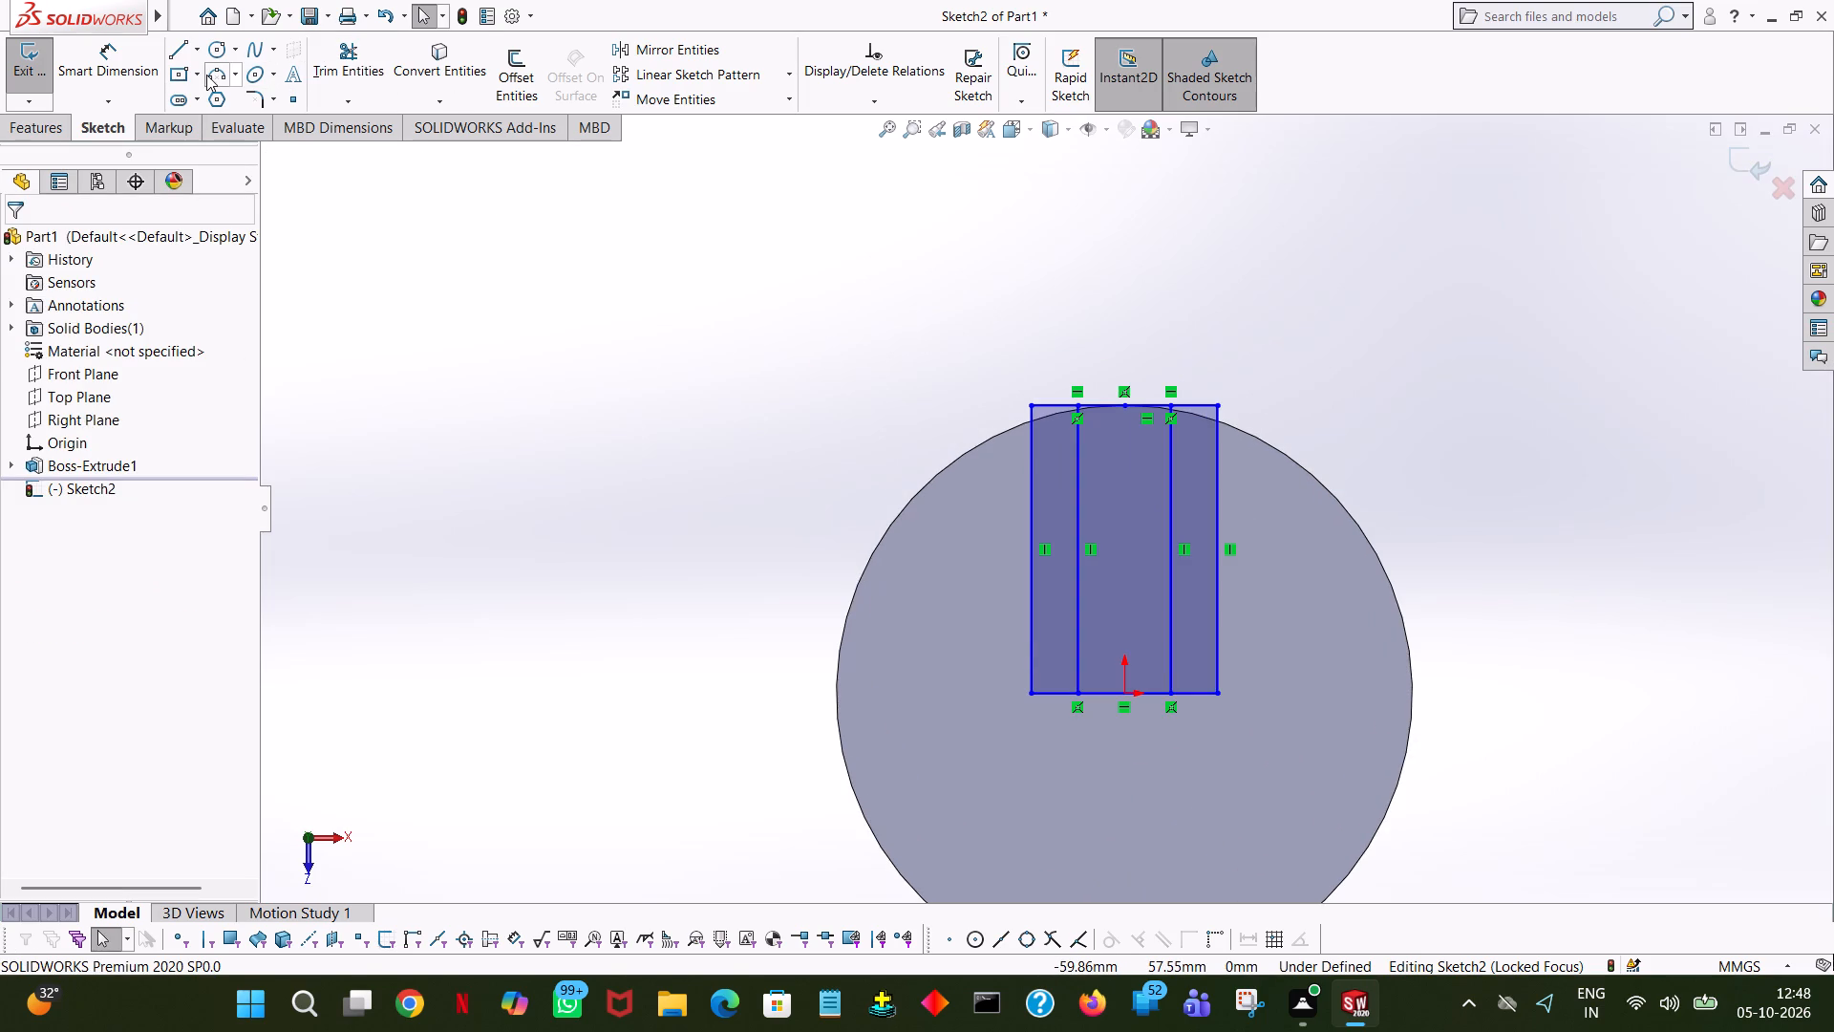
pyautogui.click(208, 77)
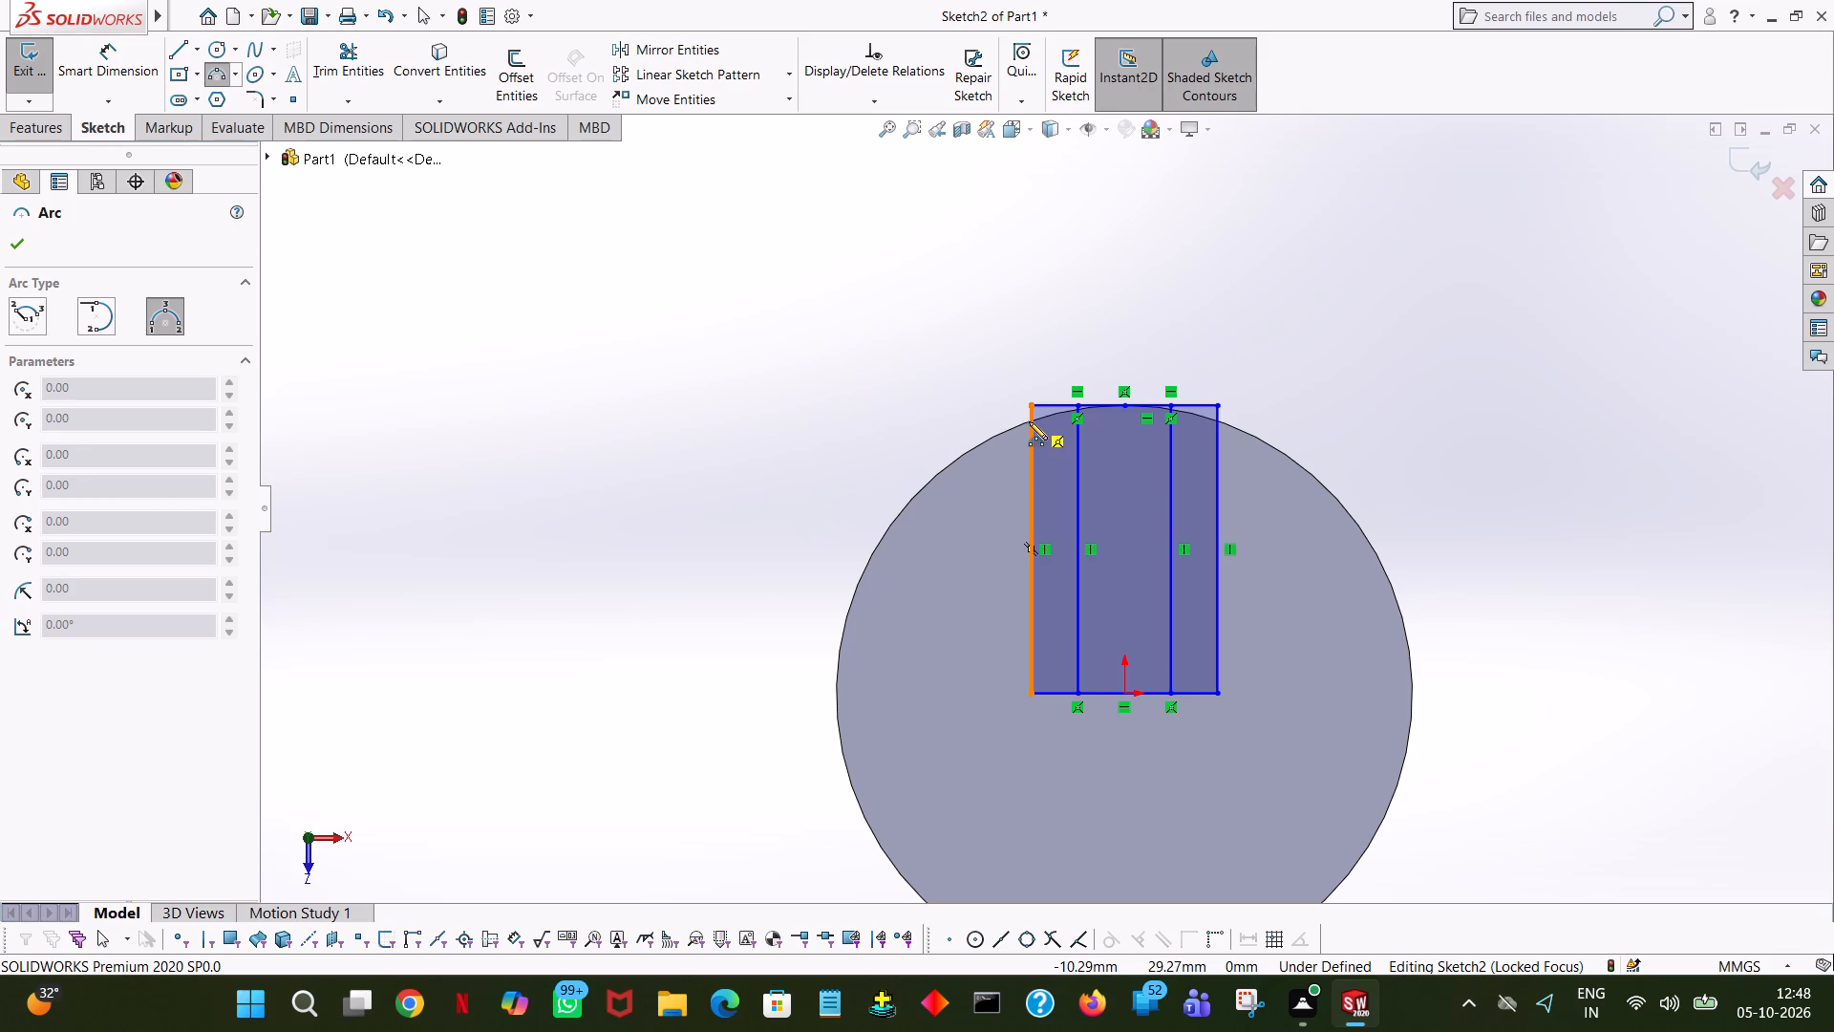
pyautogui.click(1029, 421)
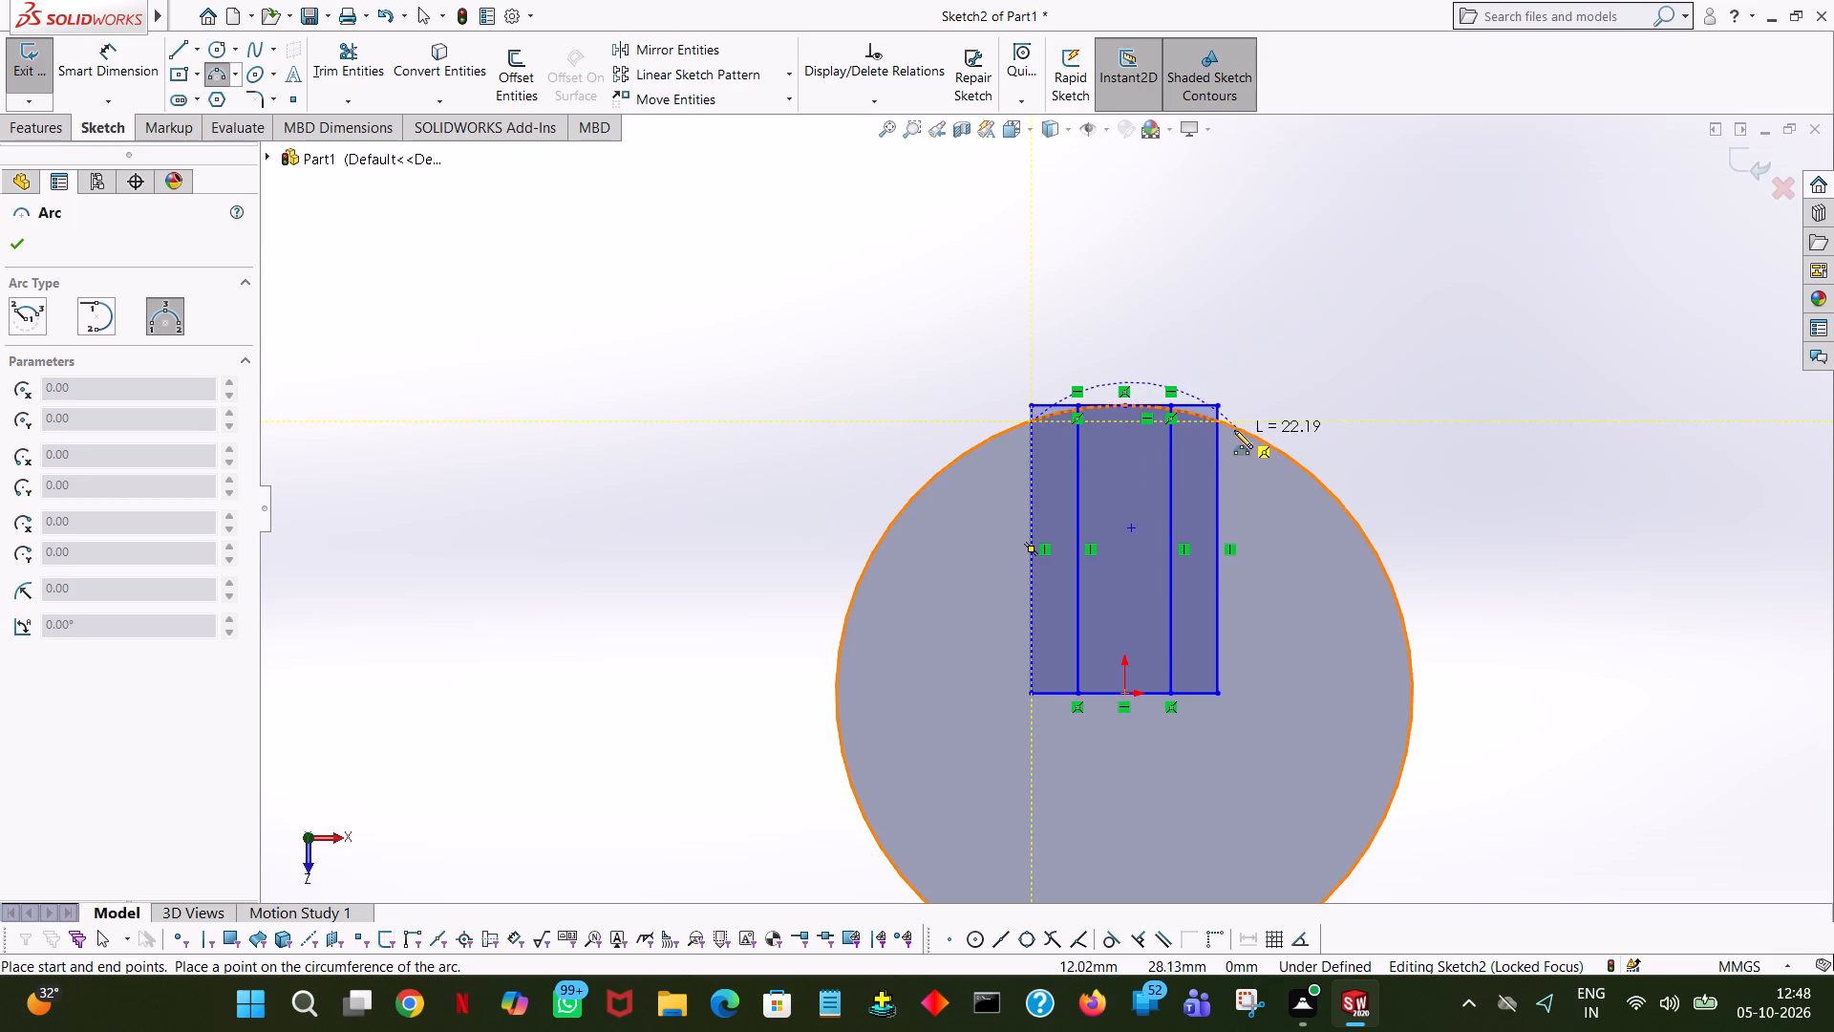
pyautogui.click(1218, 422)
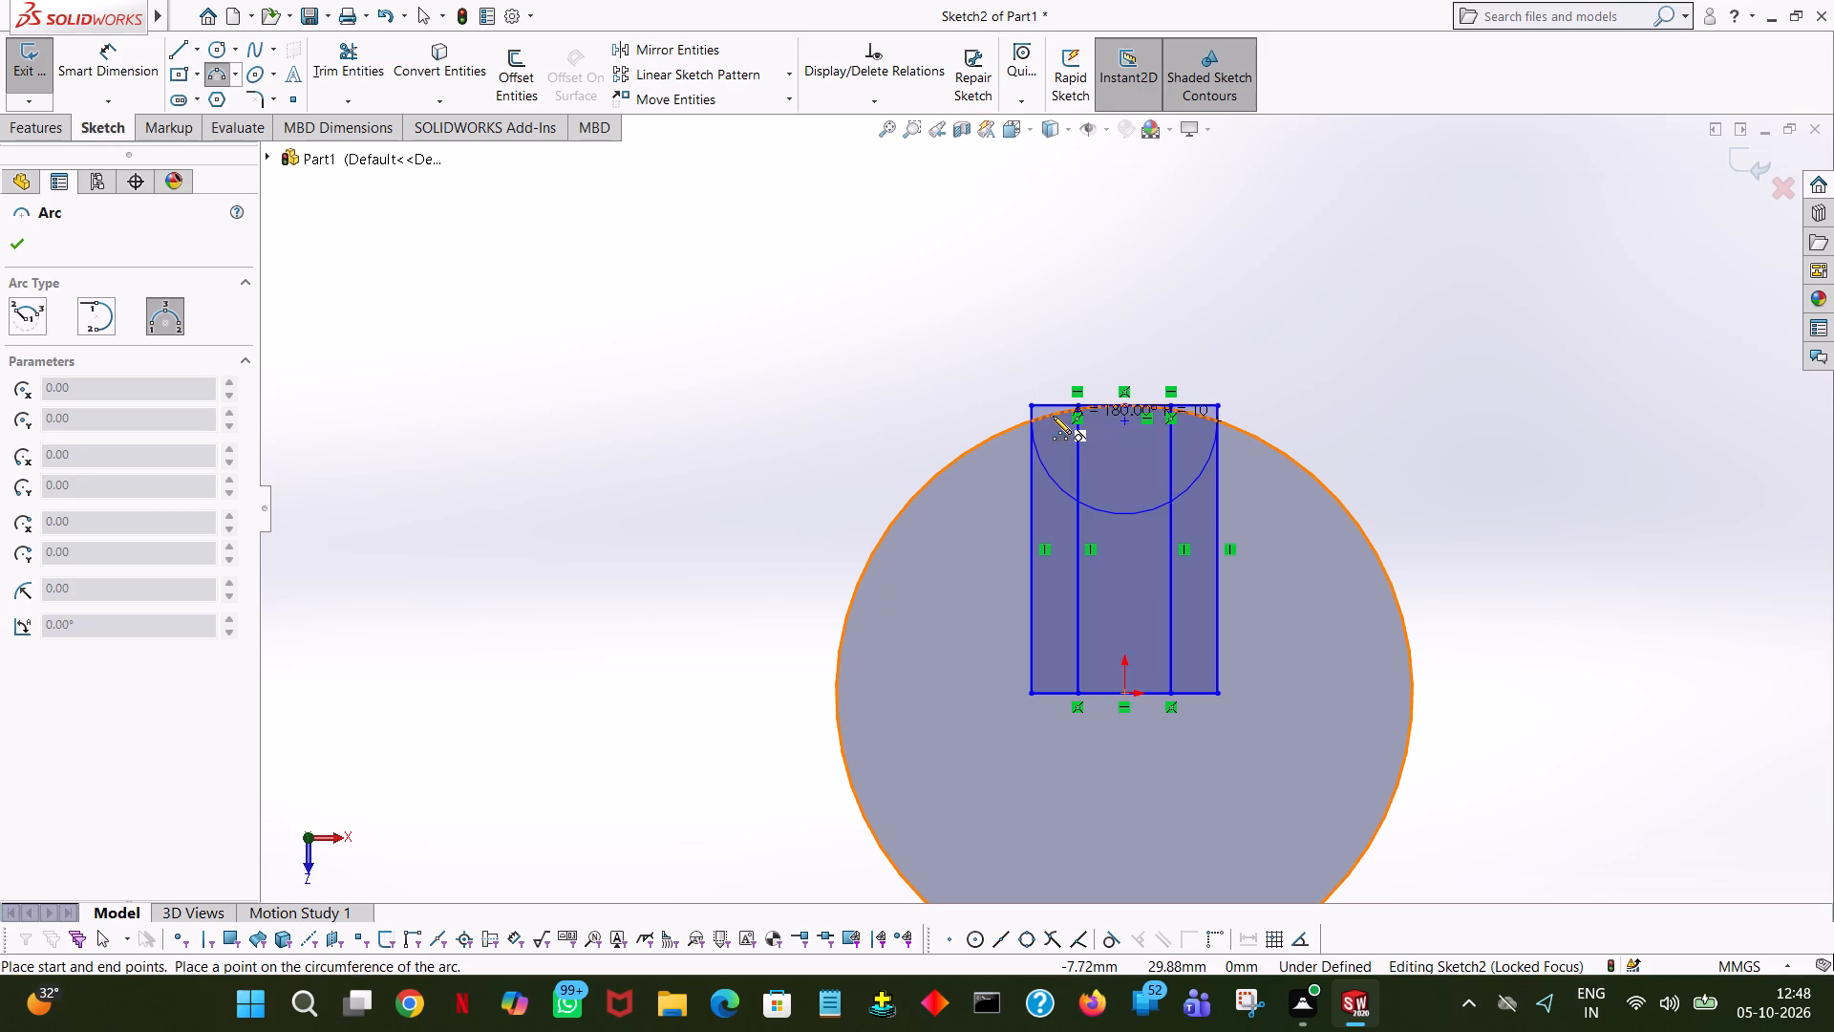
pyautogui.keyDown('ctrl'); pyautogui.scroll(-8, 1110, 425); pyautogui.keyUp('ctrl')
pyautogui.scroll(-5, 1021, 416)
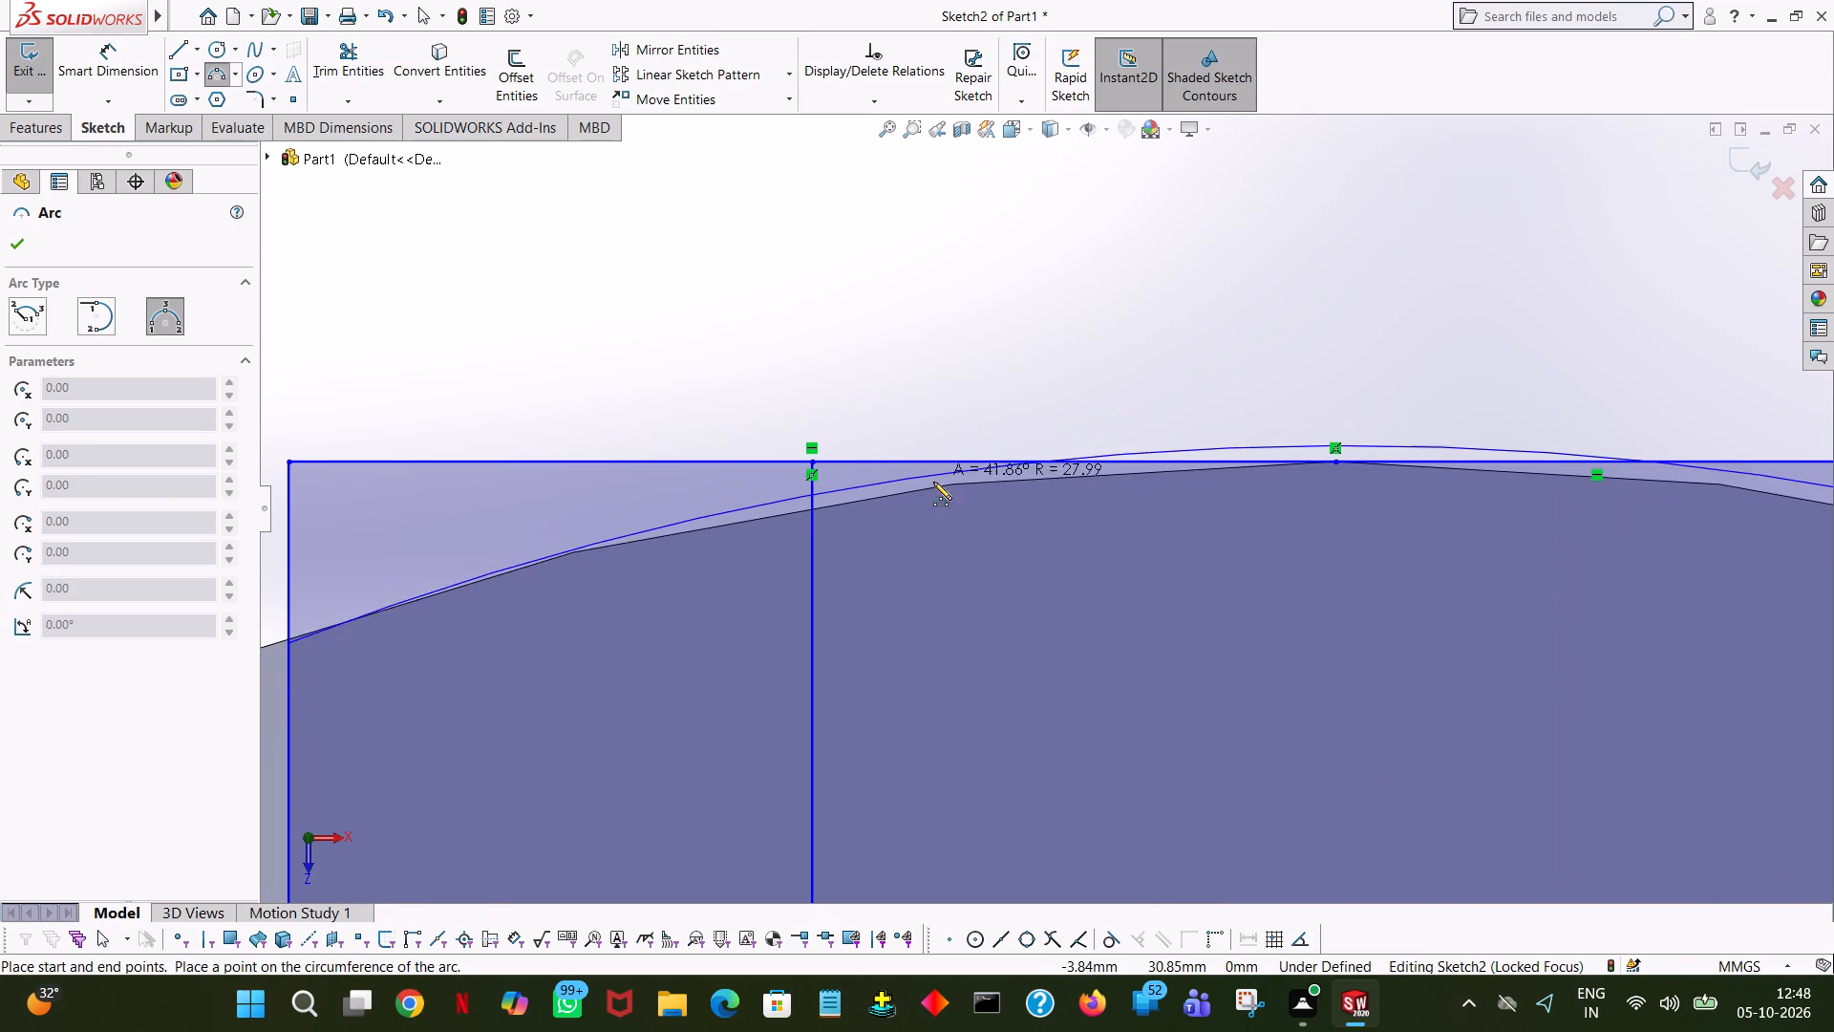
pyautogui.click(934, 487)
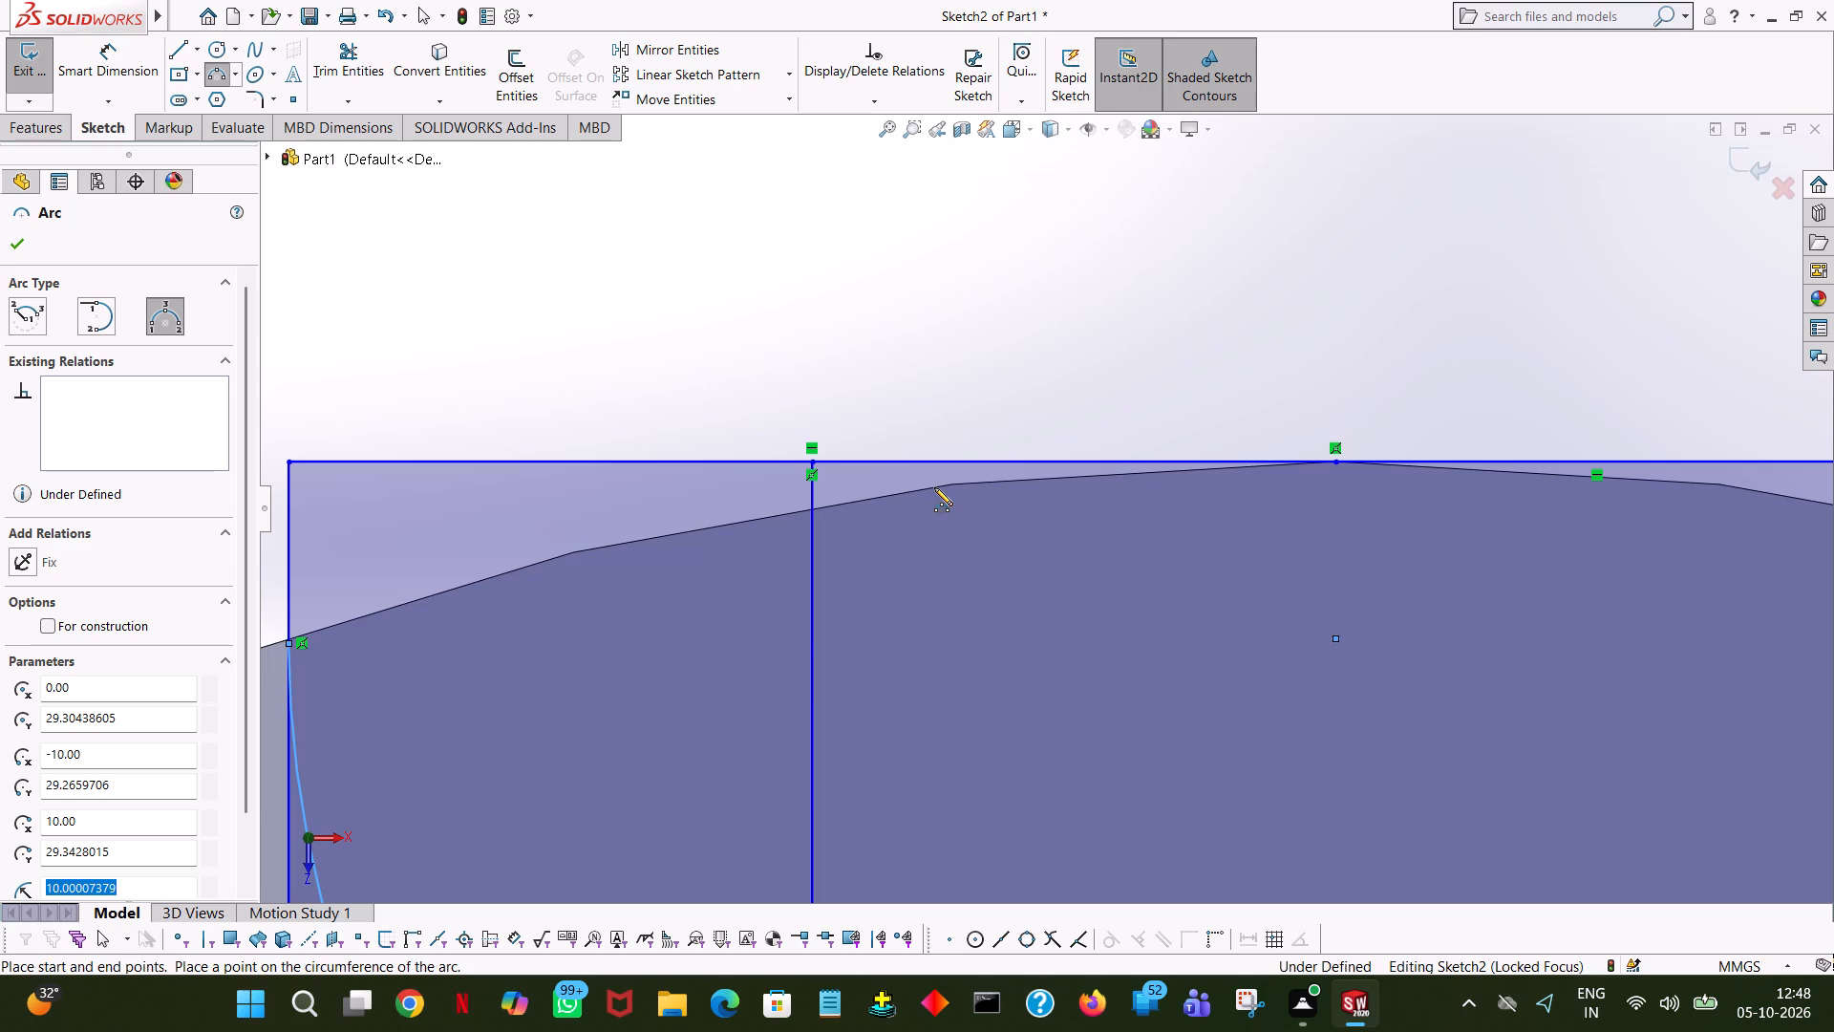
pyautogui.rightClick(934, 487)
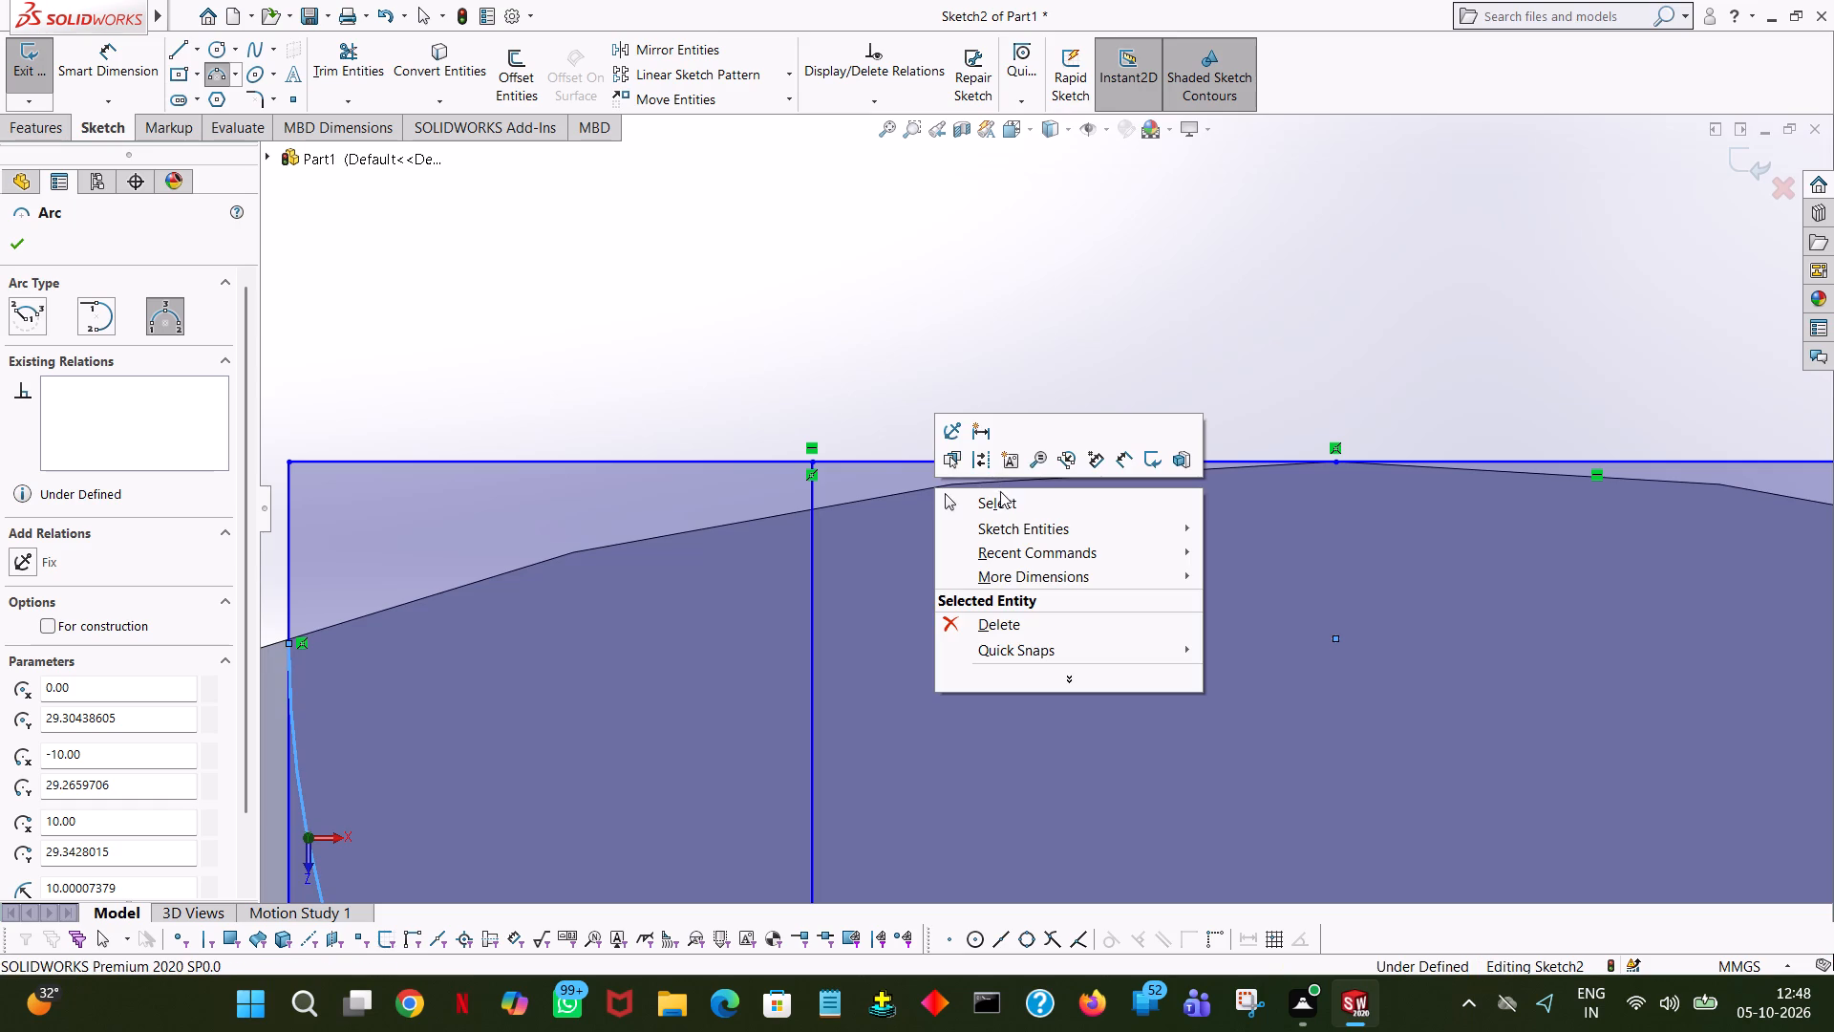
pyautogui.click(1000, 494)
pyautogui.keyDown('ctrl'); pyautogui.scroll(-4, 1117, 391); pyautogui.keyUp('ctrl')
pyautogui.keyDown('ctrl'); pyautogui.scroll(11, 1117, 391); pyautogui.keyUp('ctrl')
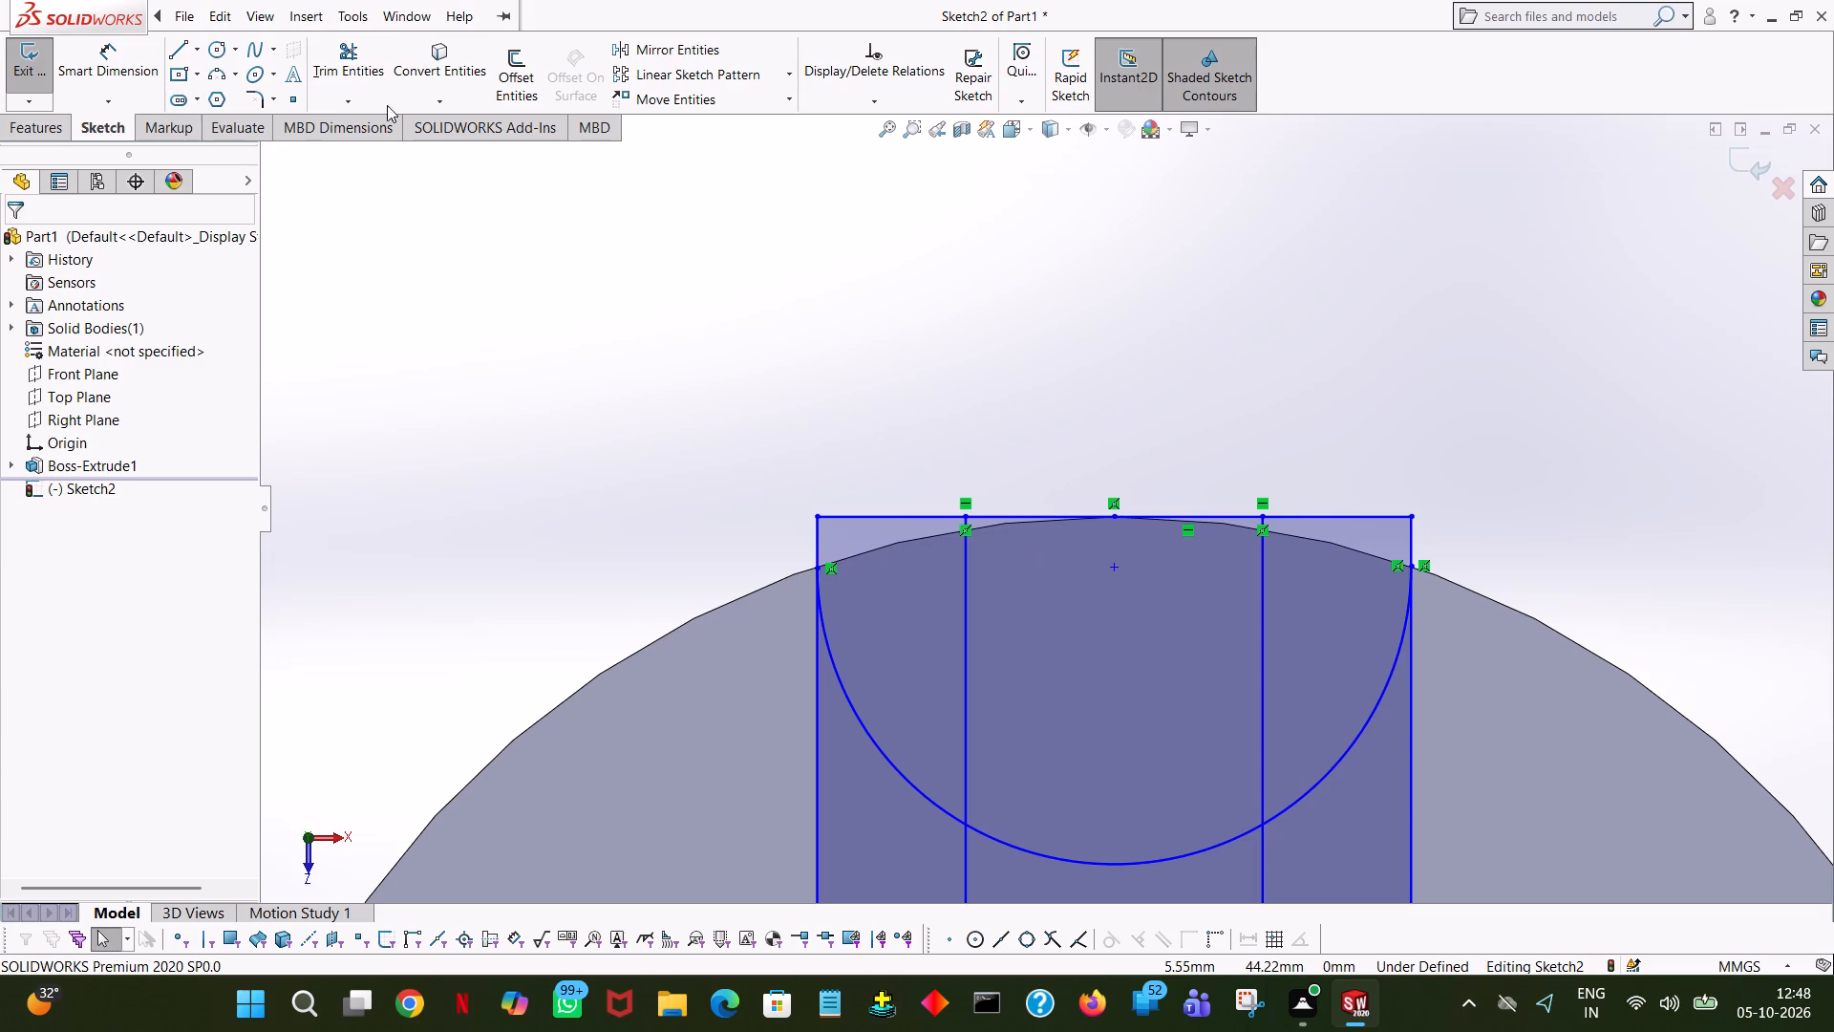
# Trim away all the horizontal top edge segments between the two outer side lines, accepting the loss of the midpoint relation.
pyautogui.click(361, 53)
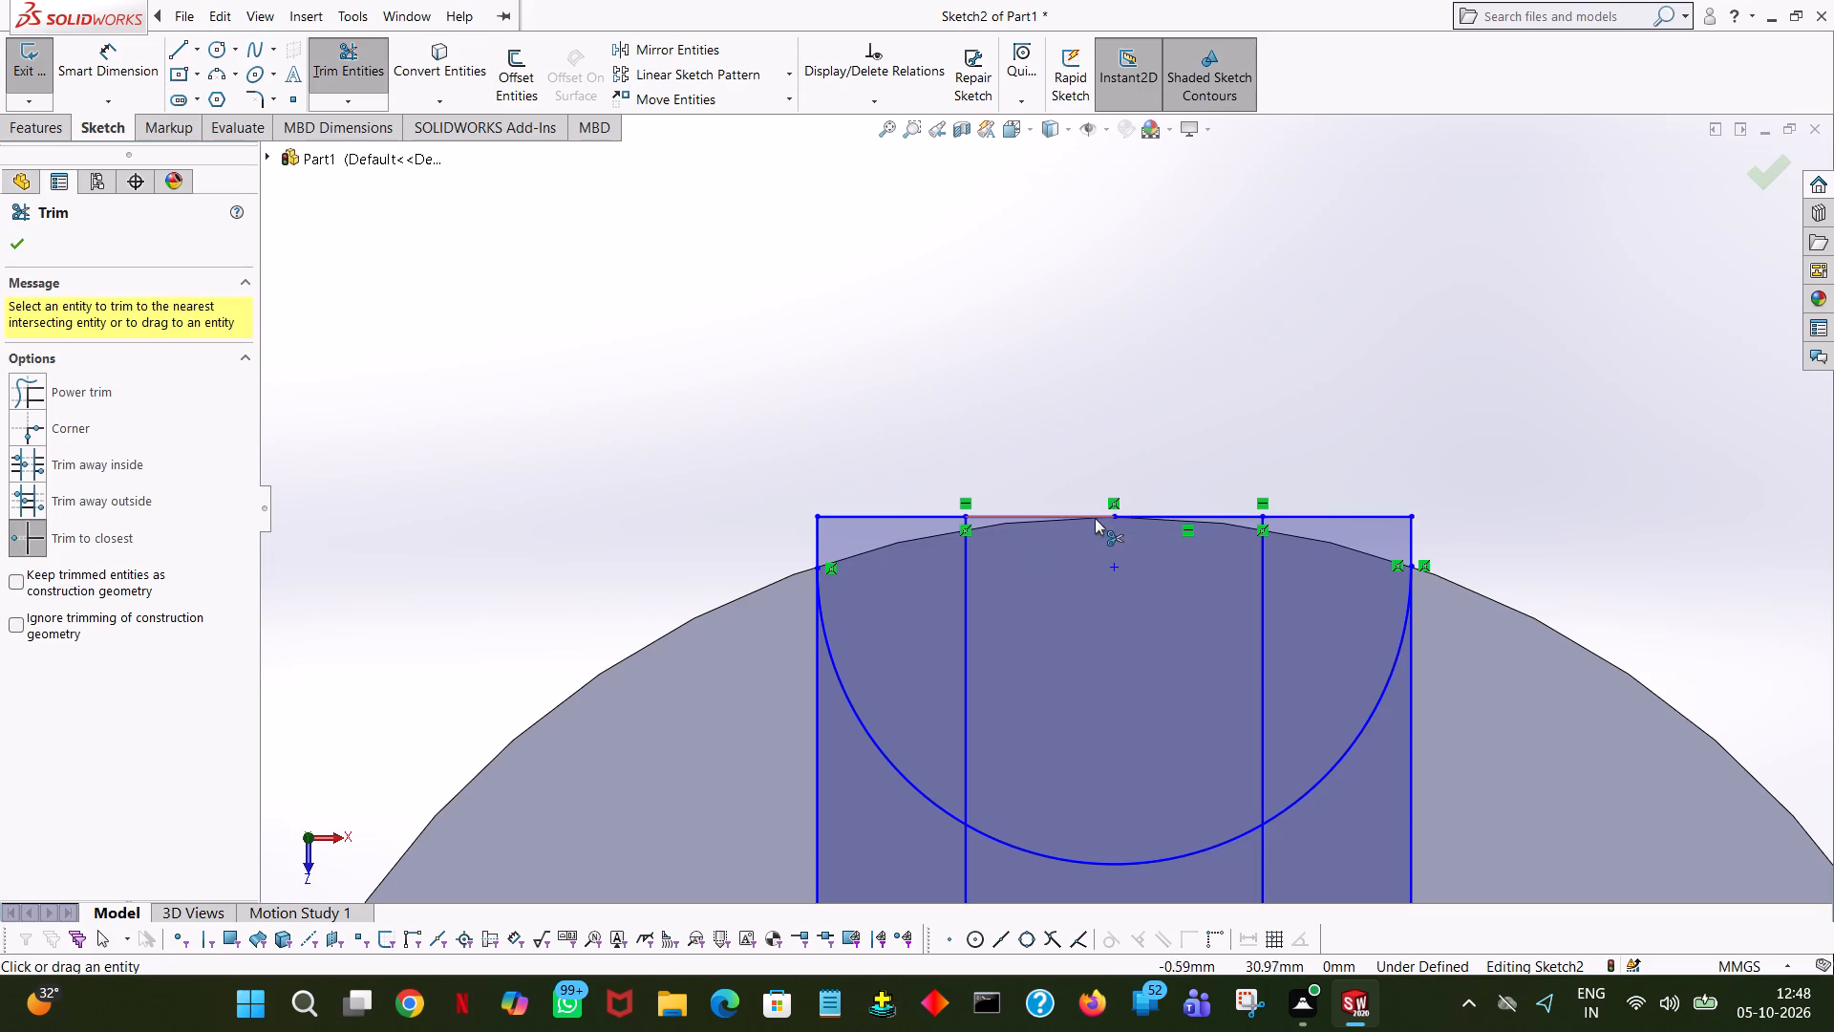
pyautogui.click(1054, 513)
pyautogui.click(970, 514)
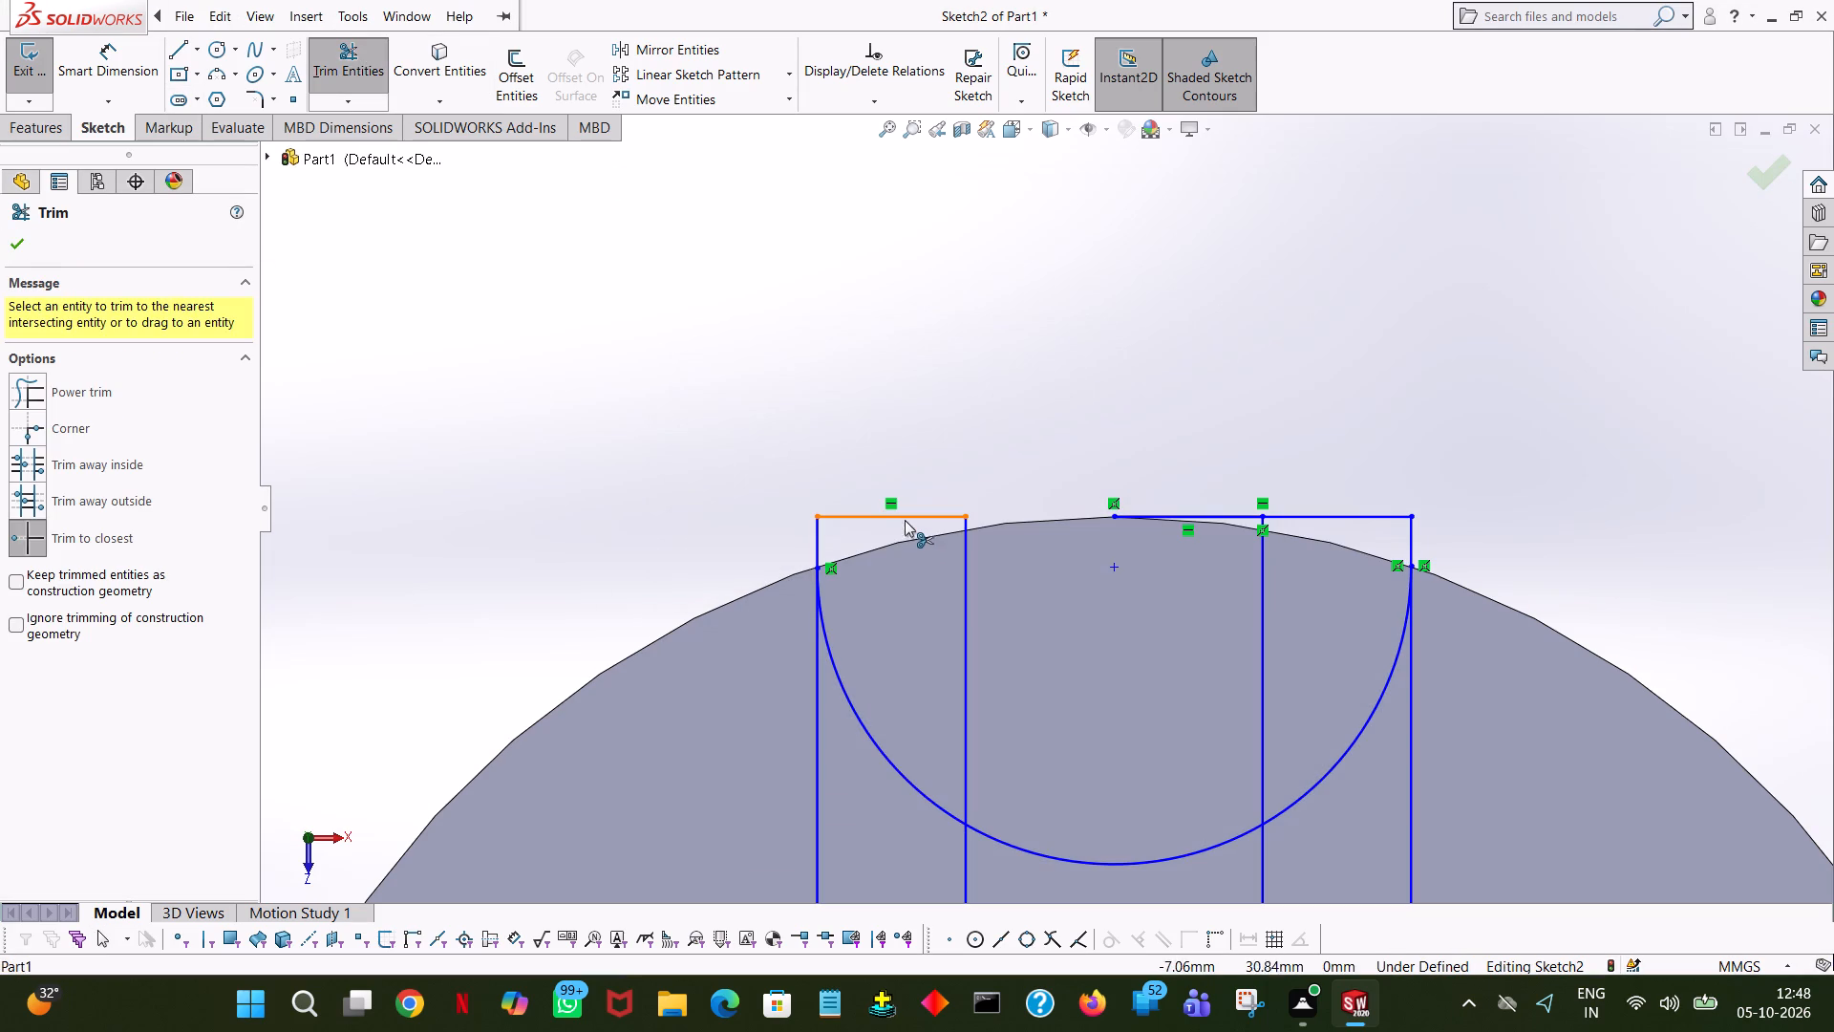
pyautogui.click(906, 515)
pyautogui.click(1157, 513)
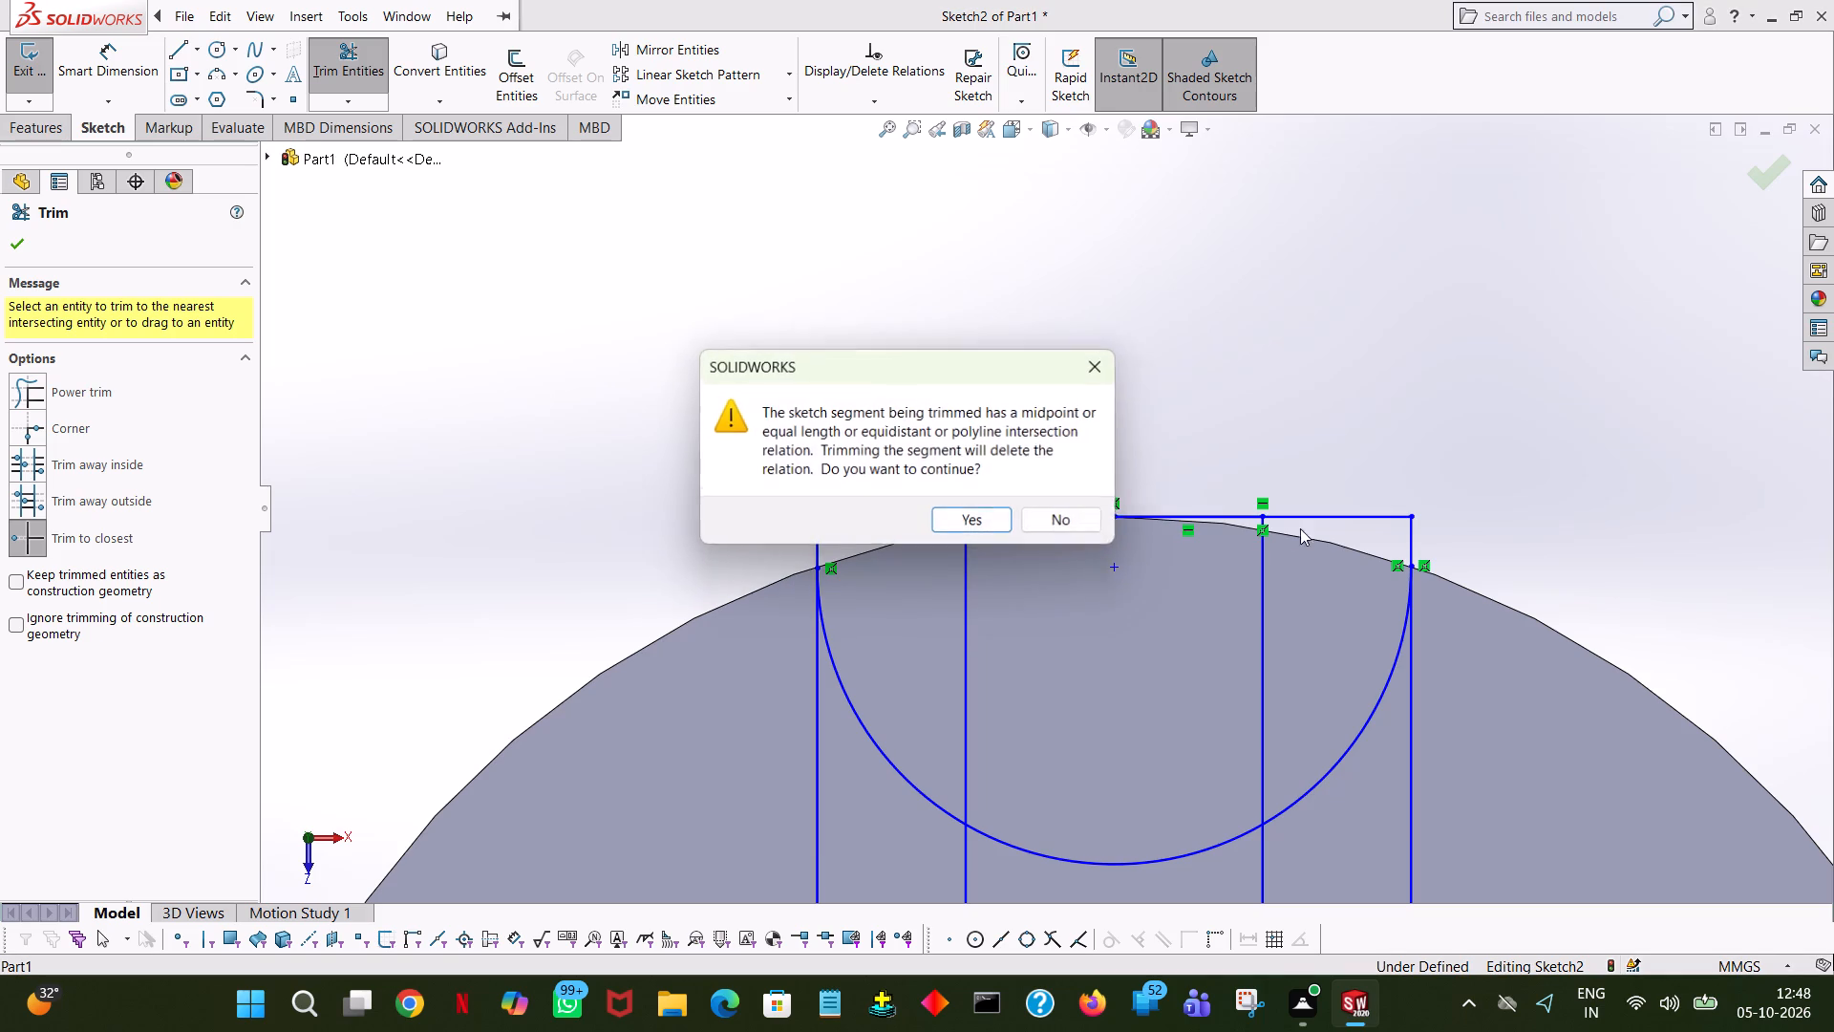
pyautogui.click(983, 525)
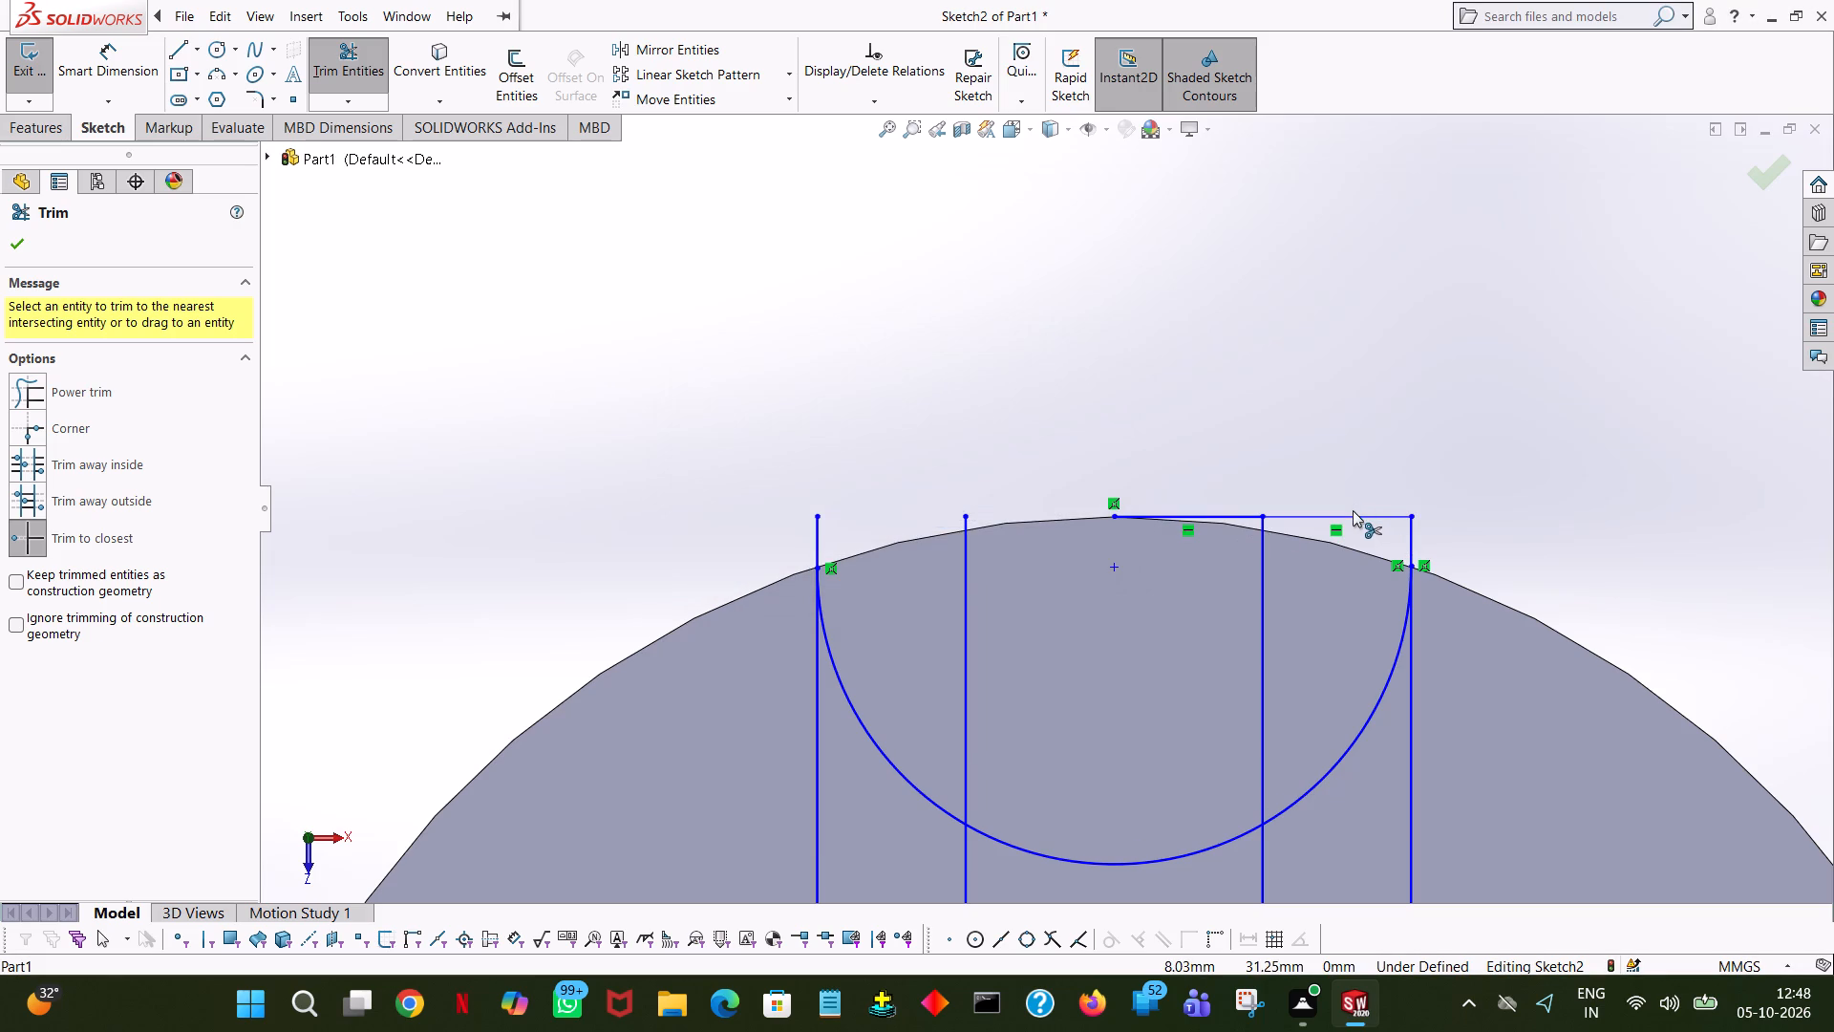
pyautogui.click(1353, 513)
pyautogui.click(1225, 517)
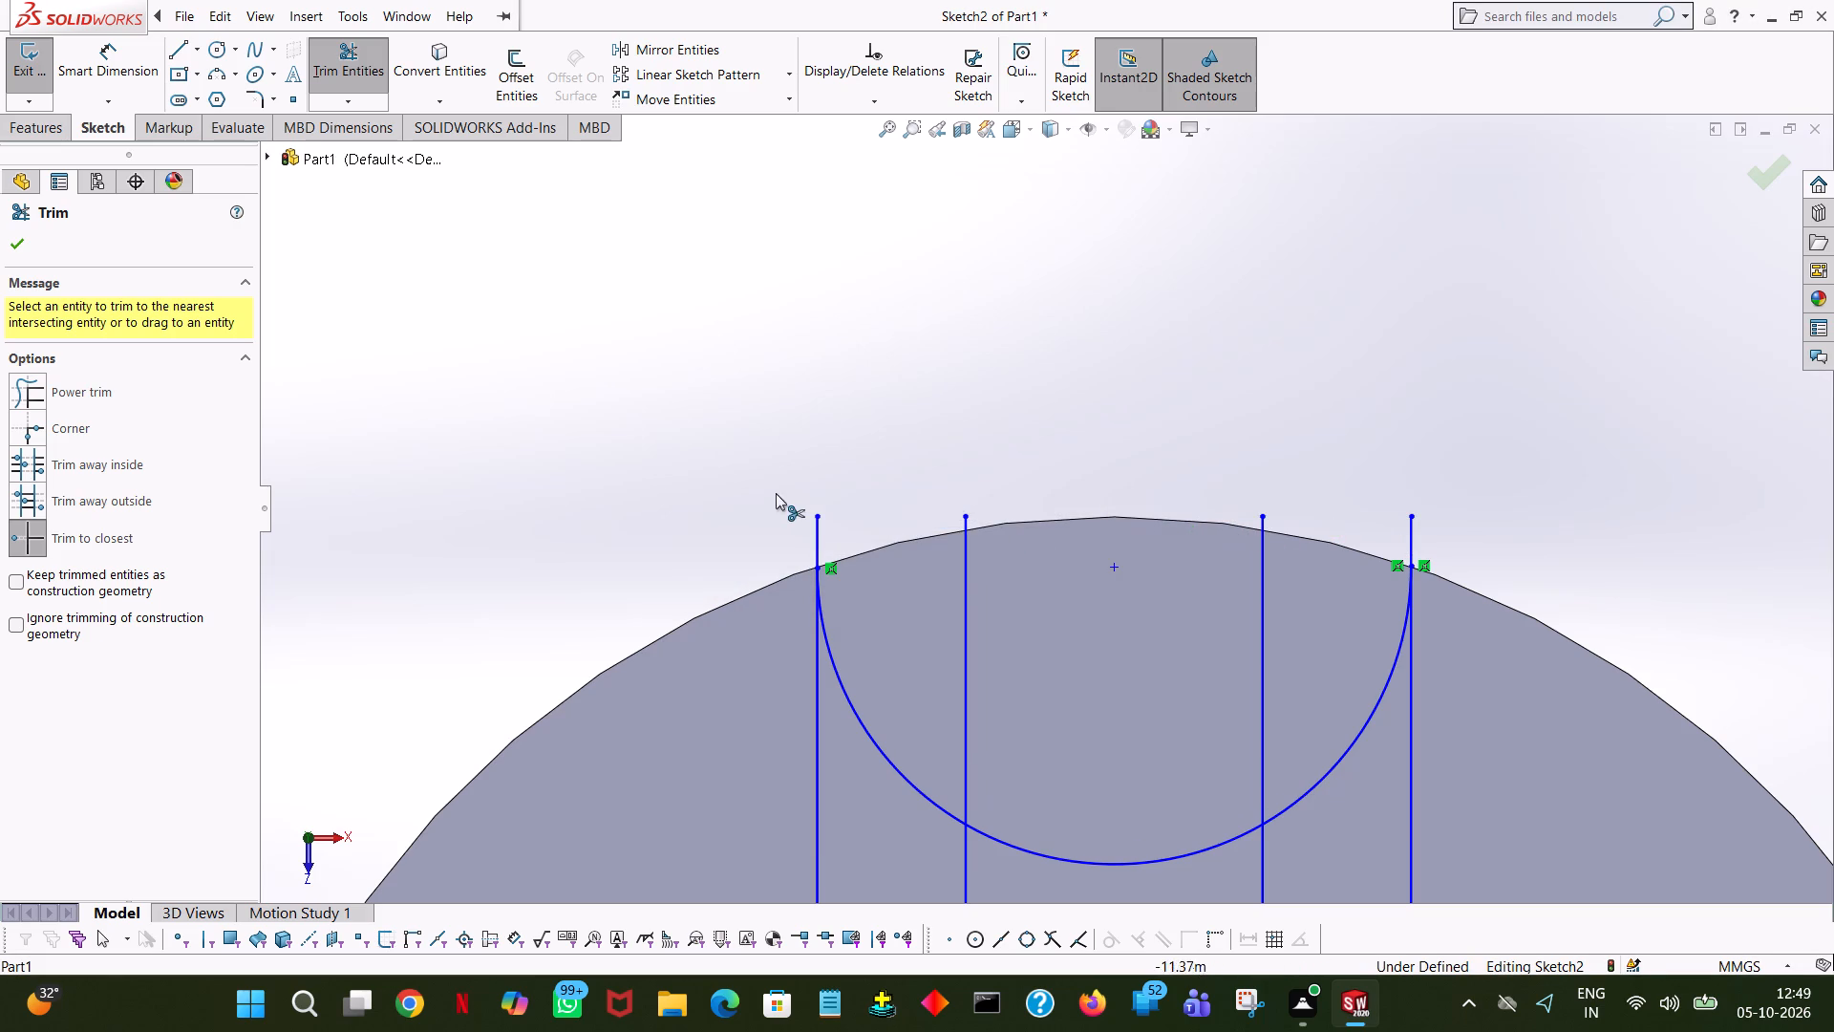
pyautogui.click(14, 230)
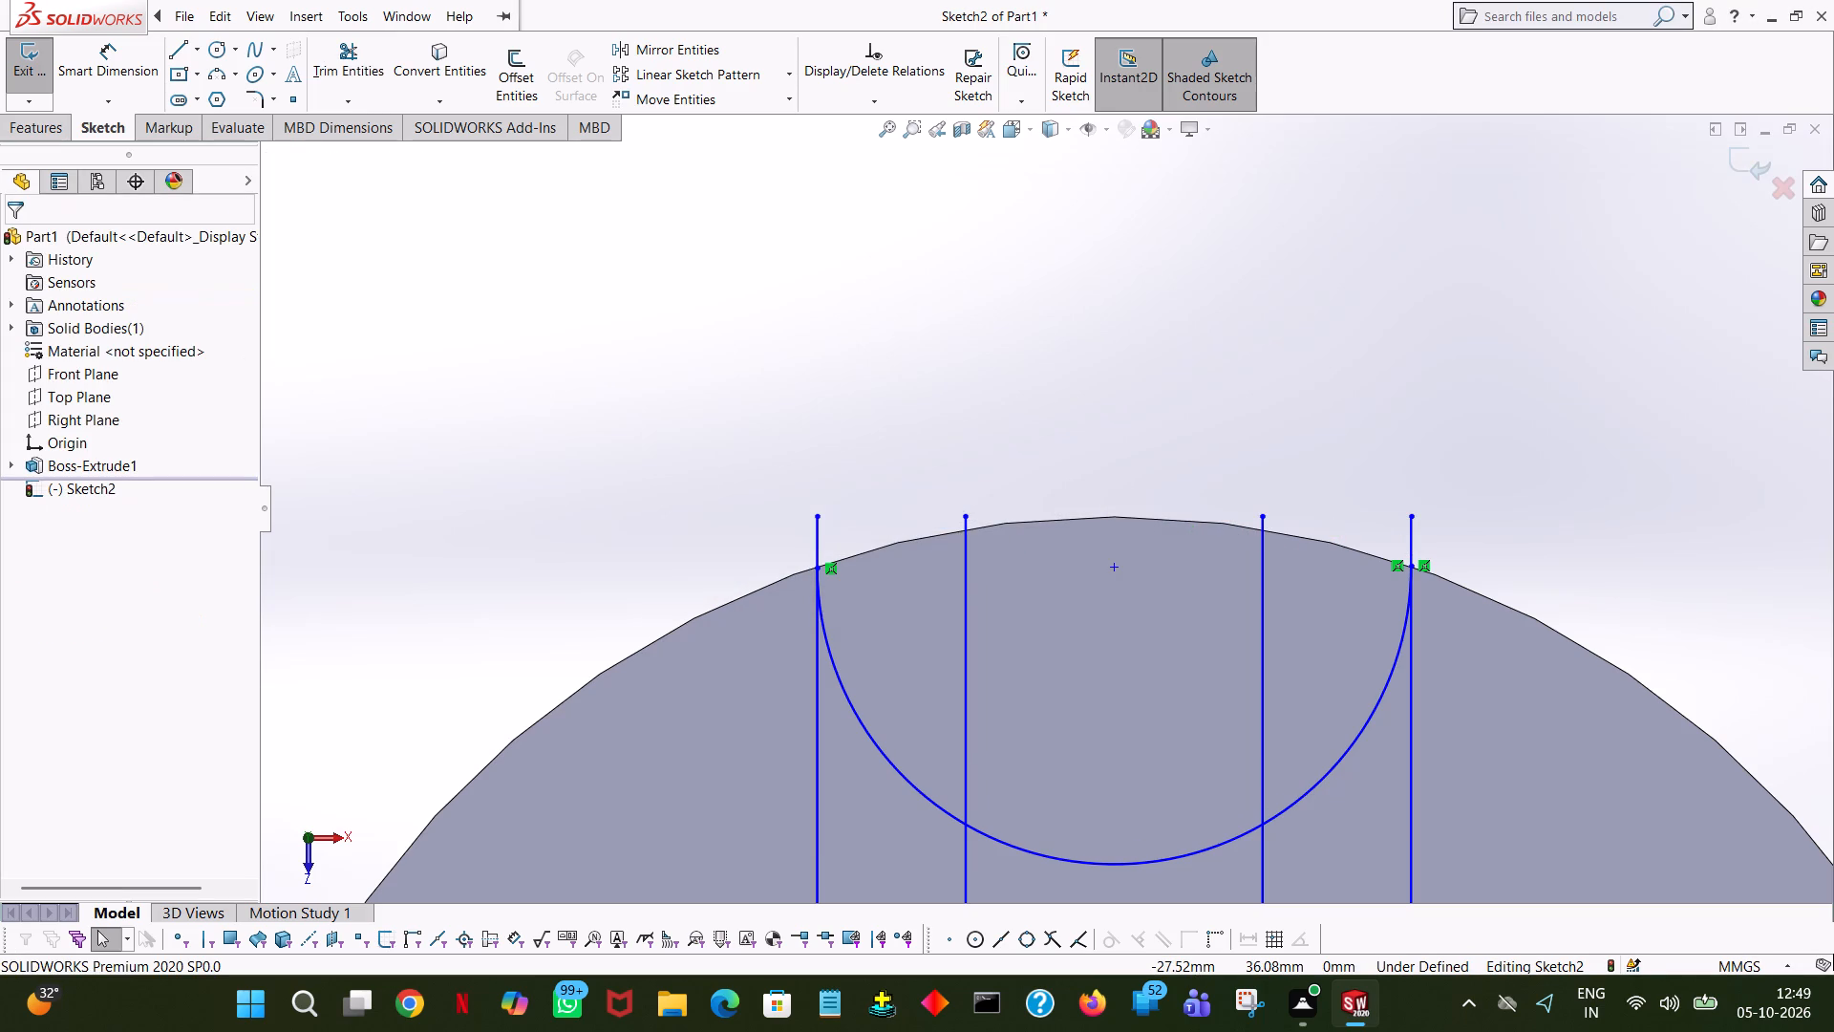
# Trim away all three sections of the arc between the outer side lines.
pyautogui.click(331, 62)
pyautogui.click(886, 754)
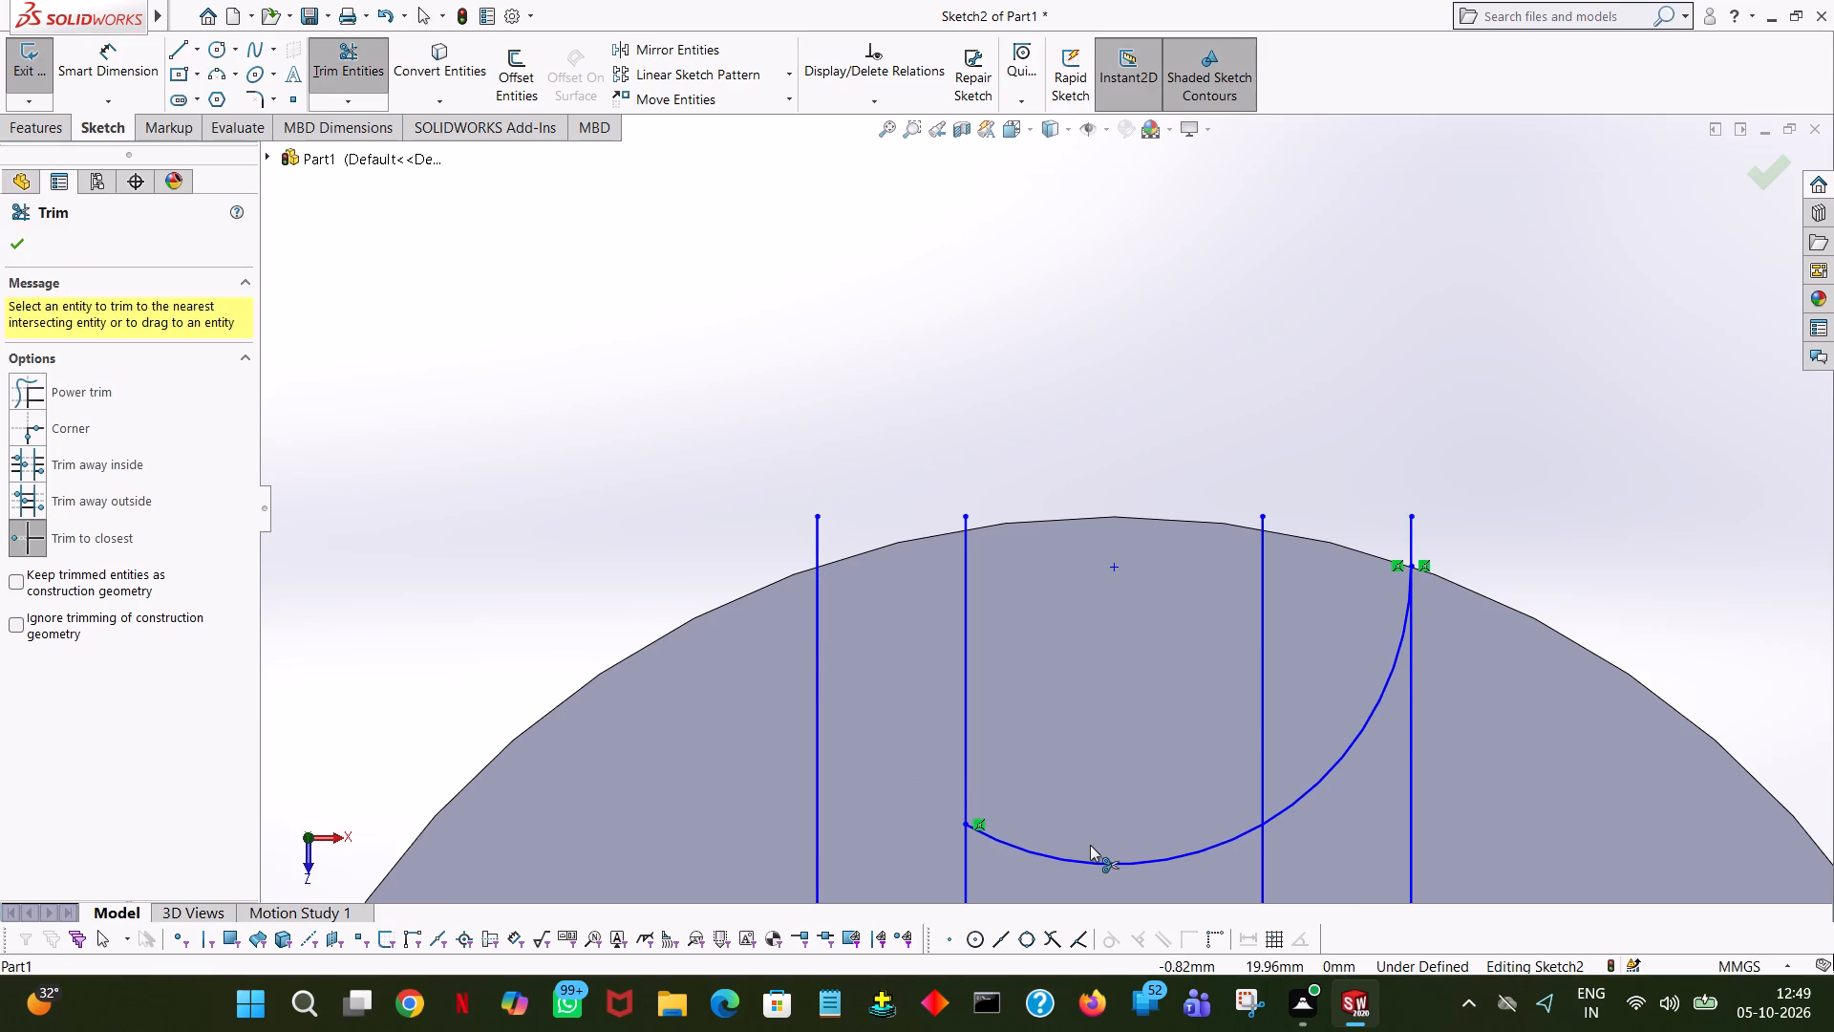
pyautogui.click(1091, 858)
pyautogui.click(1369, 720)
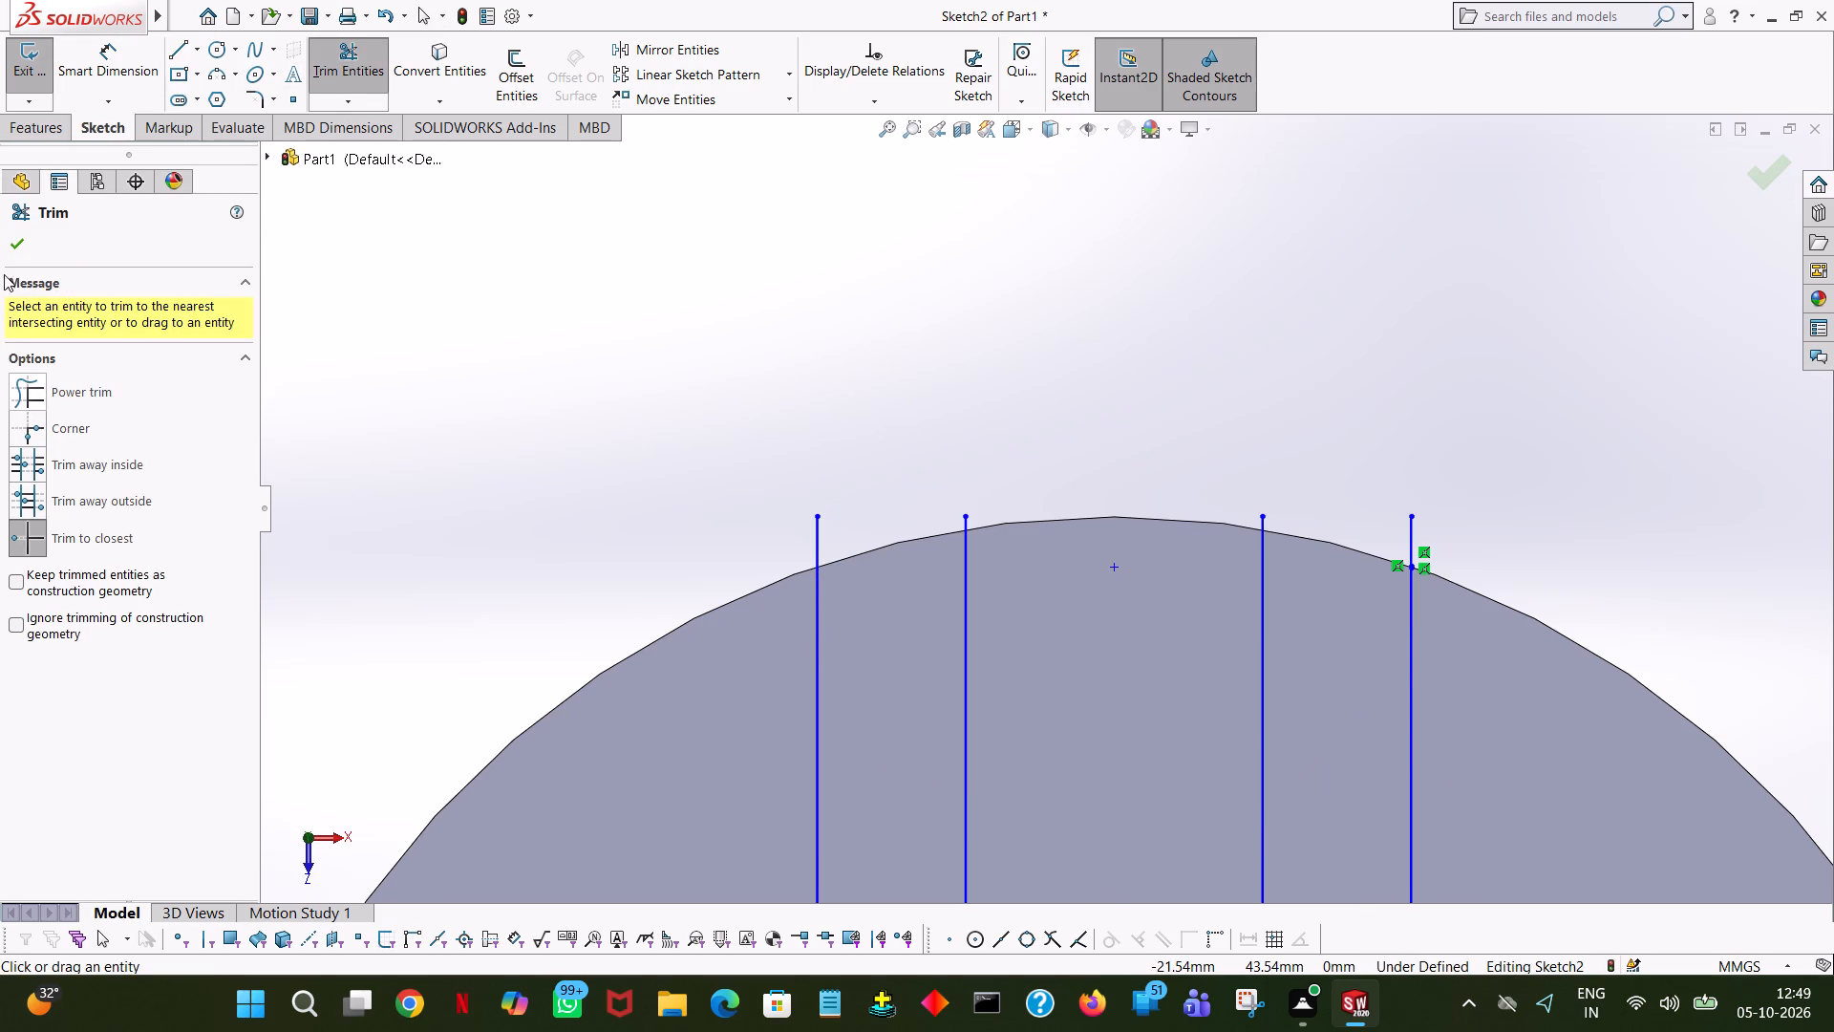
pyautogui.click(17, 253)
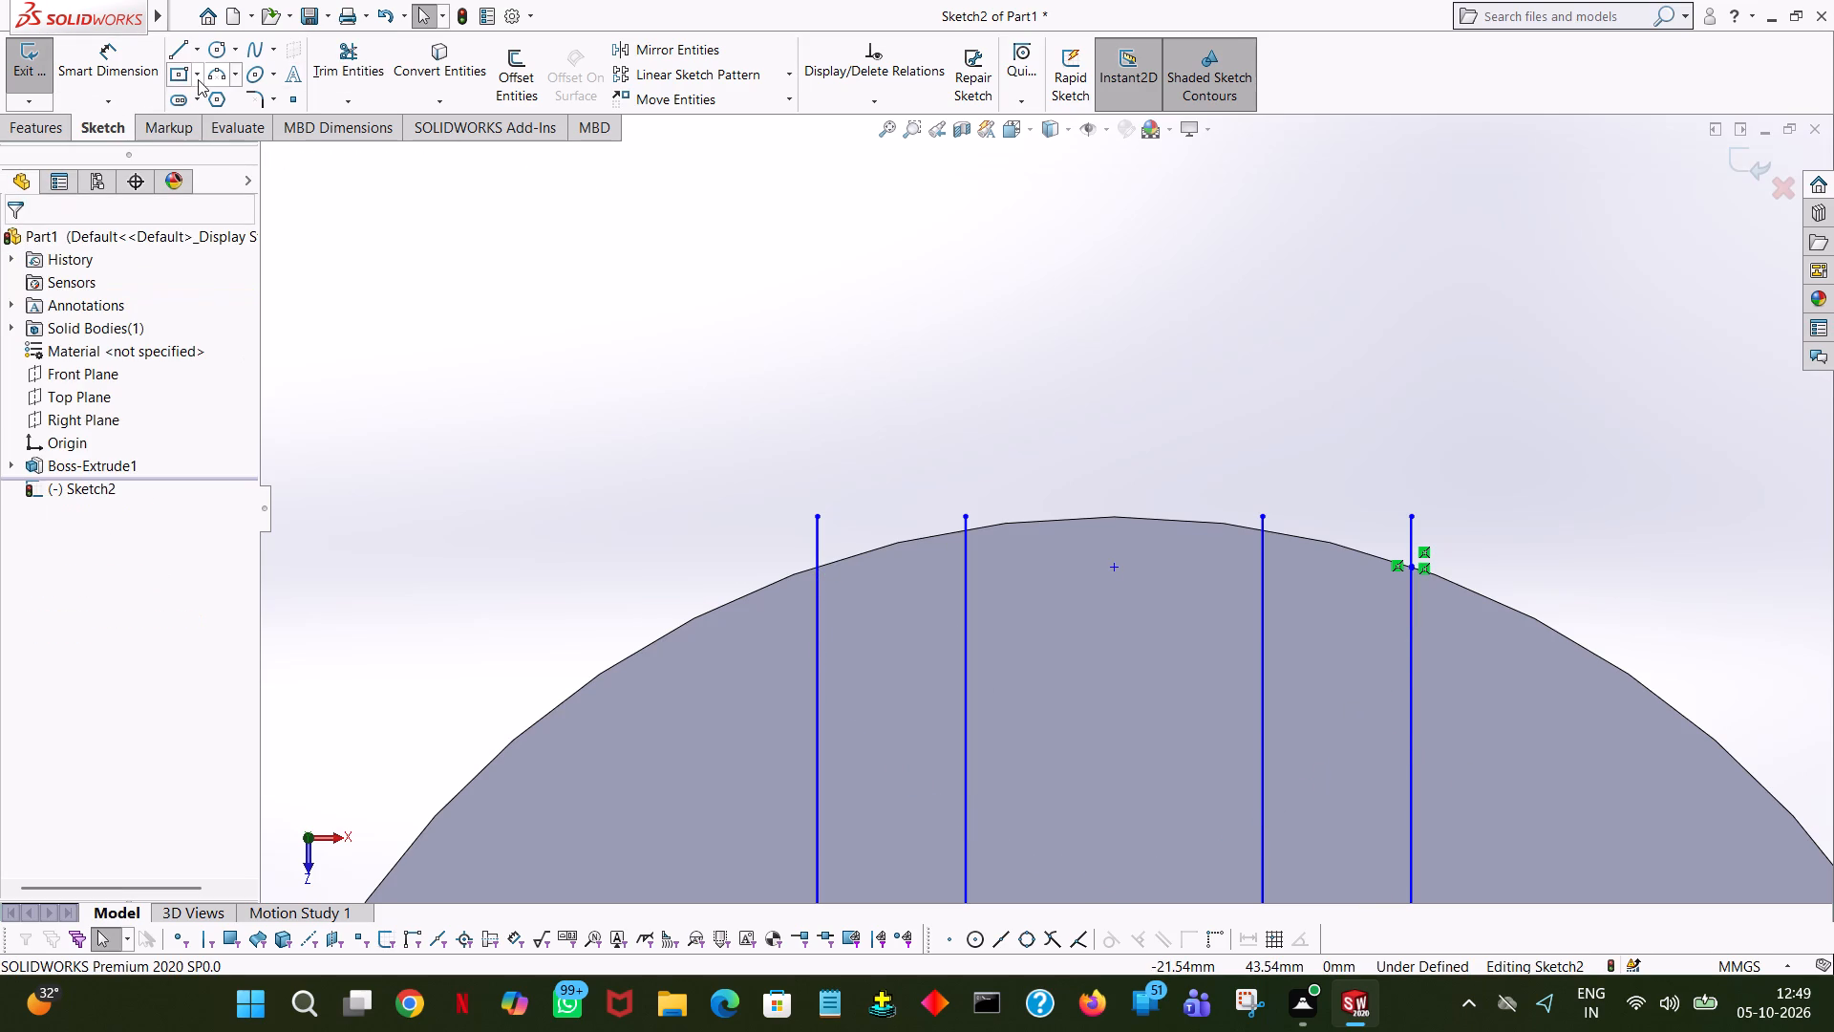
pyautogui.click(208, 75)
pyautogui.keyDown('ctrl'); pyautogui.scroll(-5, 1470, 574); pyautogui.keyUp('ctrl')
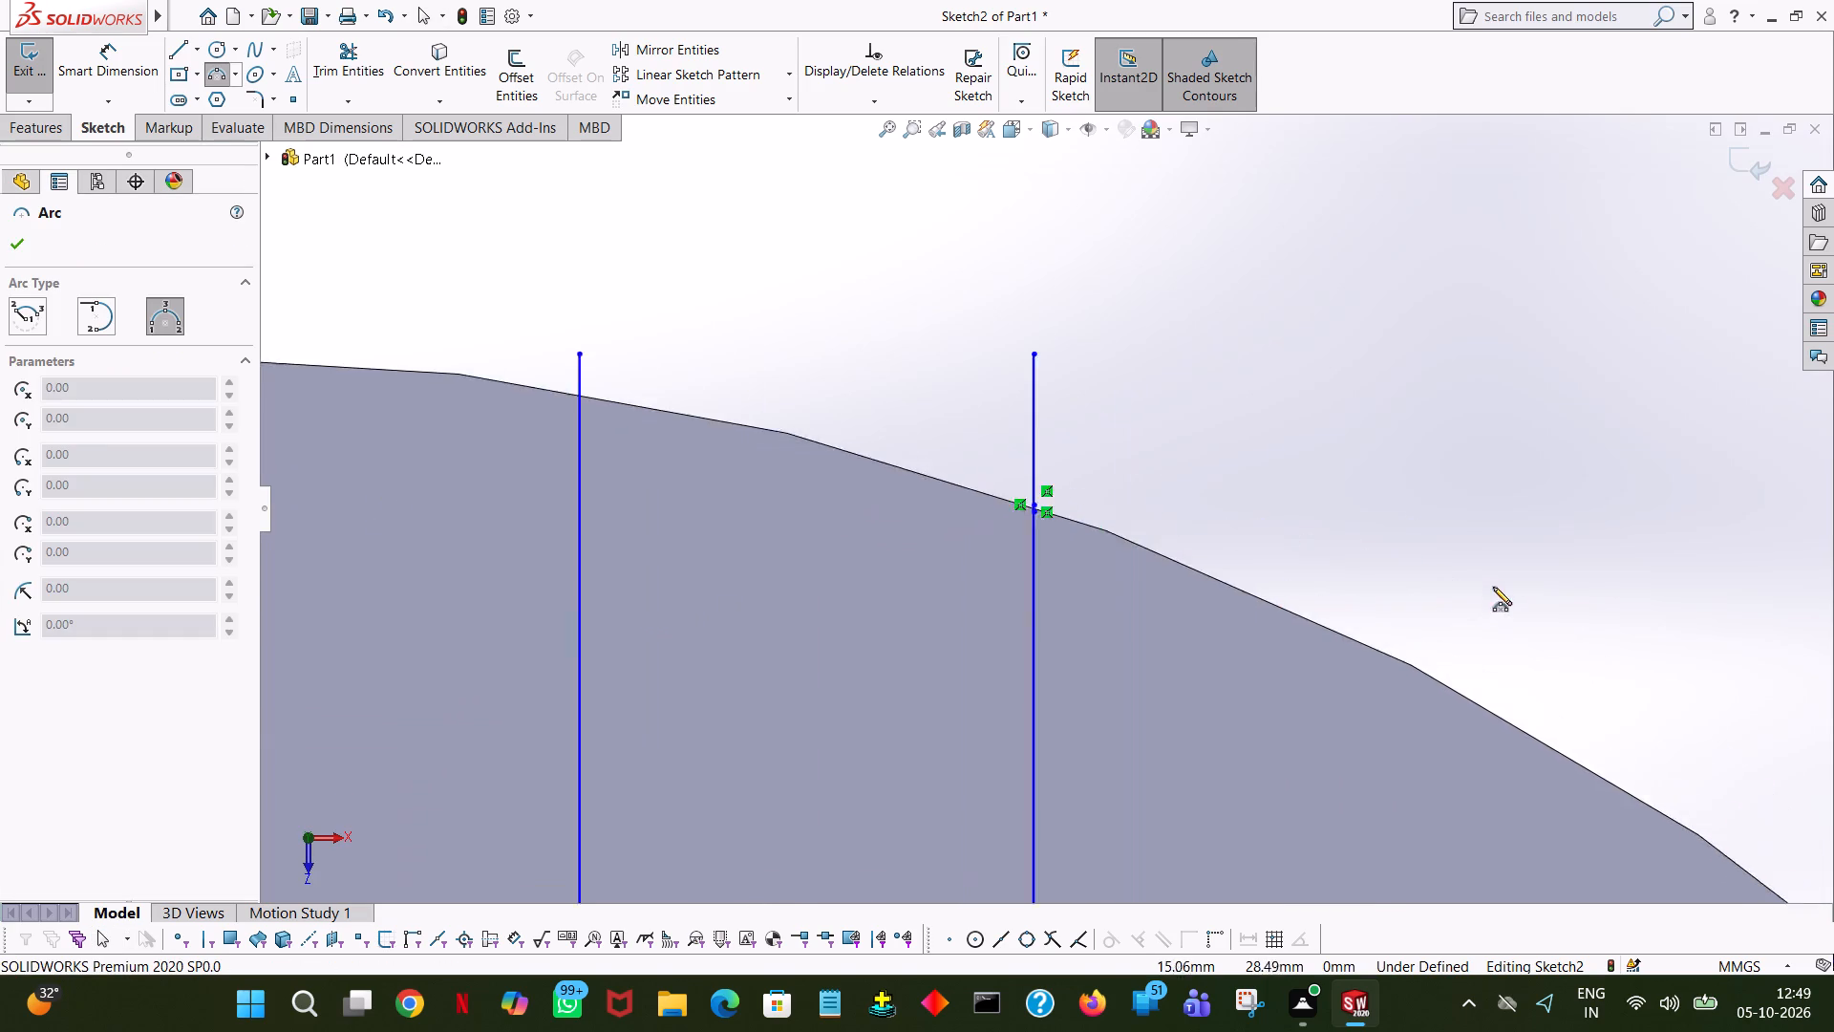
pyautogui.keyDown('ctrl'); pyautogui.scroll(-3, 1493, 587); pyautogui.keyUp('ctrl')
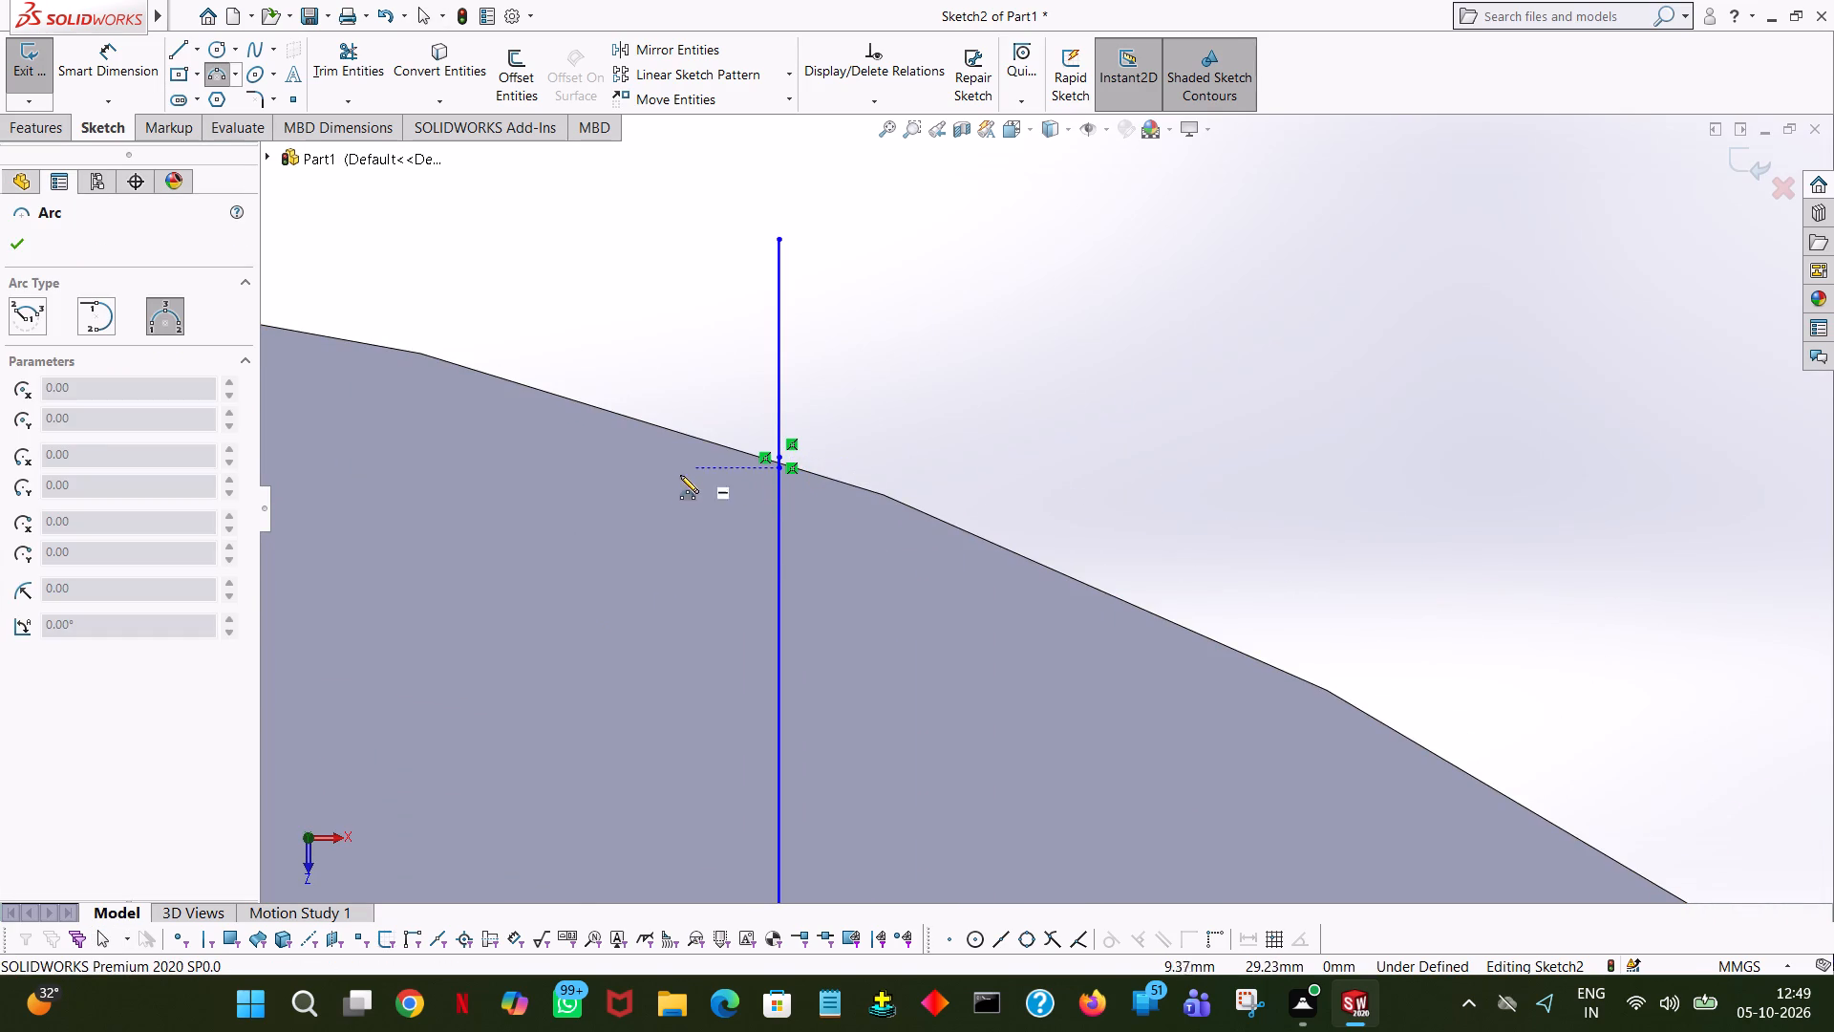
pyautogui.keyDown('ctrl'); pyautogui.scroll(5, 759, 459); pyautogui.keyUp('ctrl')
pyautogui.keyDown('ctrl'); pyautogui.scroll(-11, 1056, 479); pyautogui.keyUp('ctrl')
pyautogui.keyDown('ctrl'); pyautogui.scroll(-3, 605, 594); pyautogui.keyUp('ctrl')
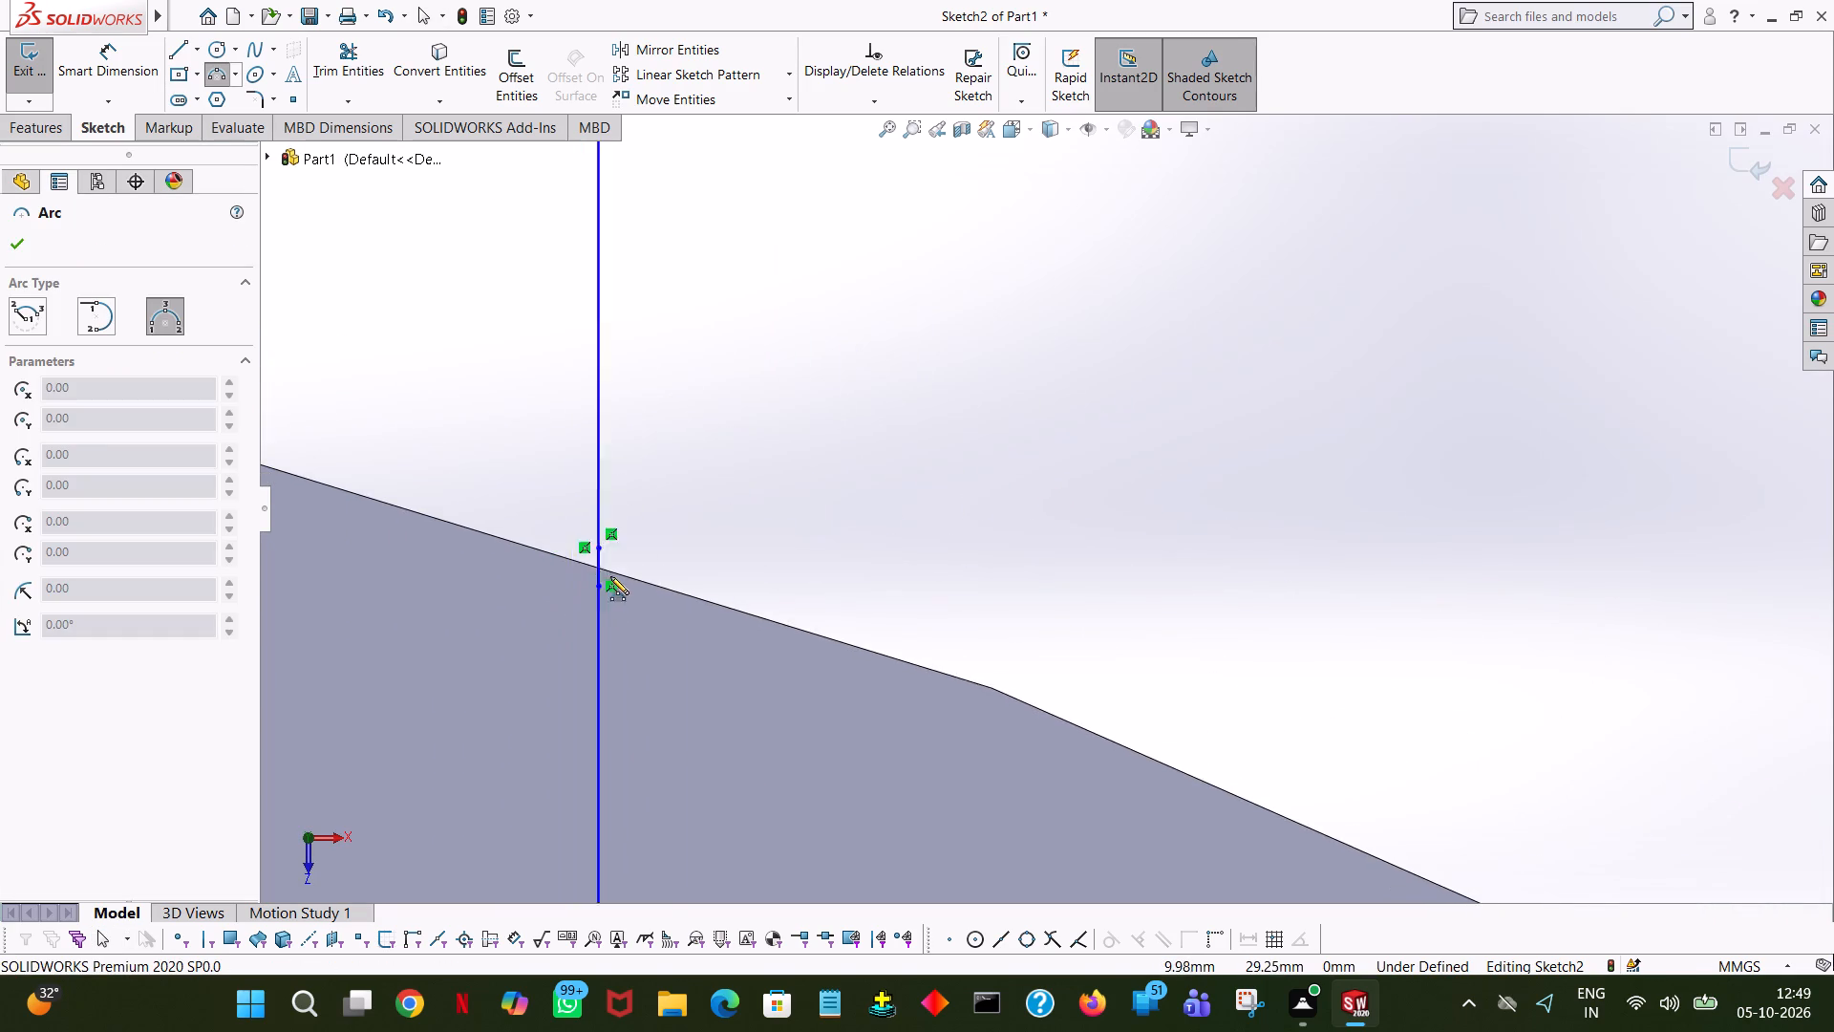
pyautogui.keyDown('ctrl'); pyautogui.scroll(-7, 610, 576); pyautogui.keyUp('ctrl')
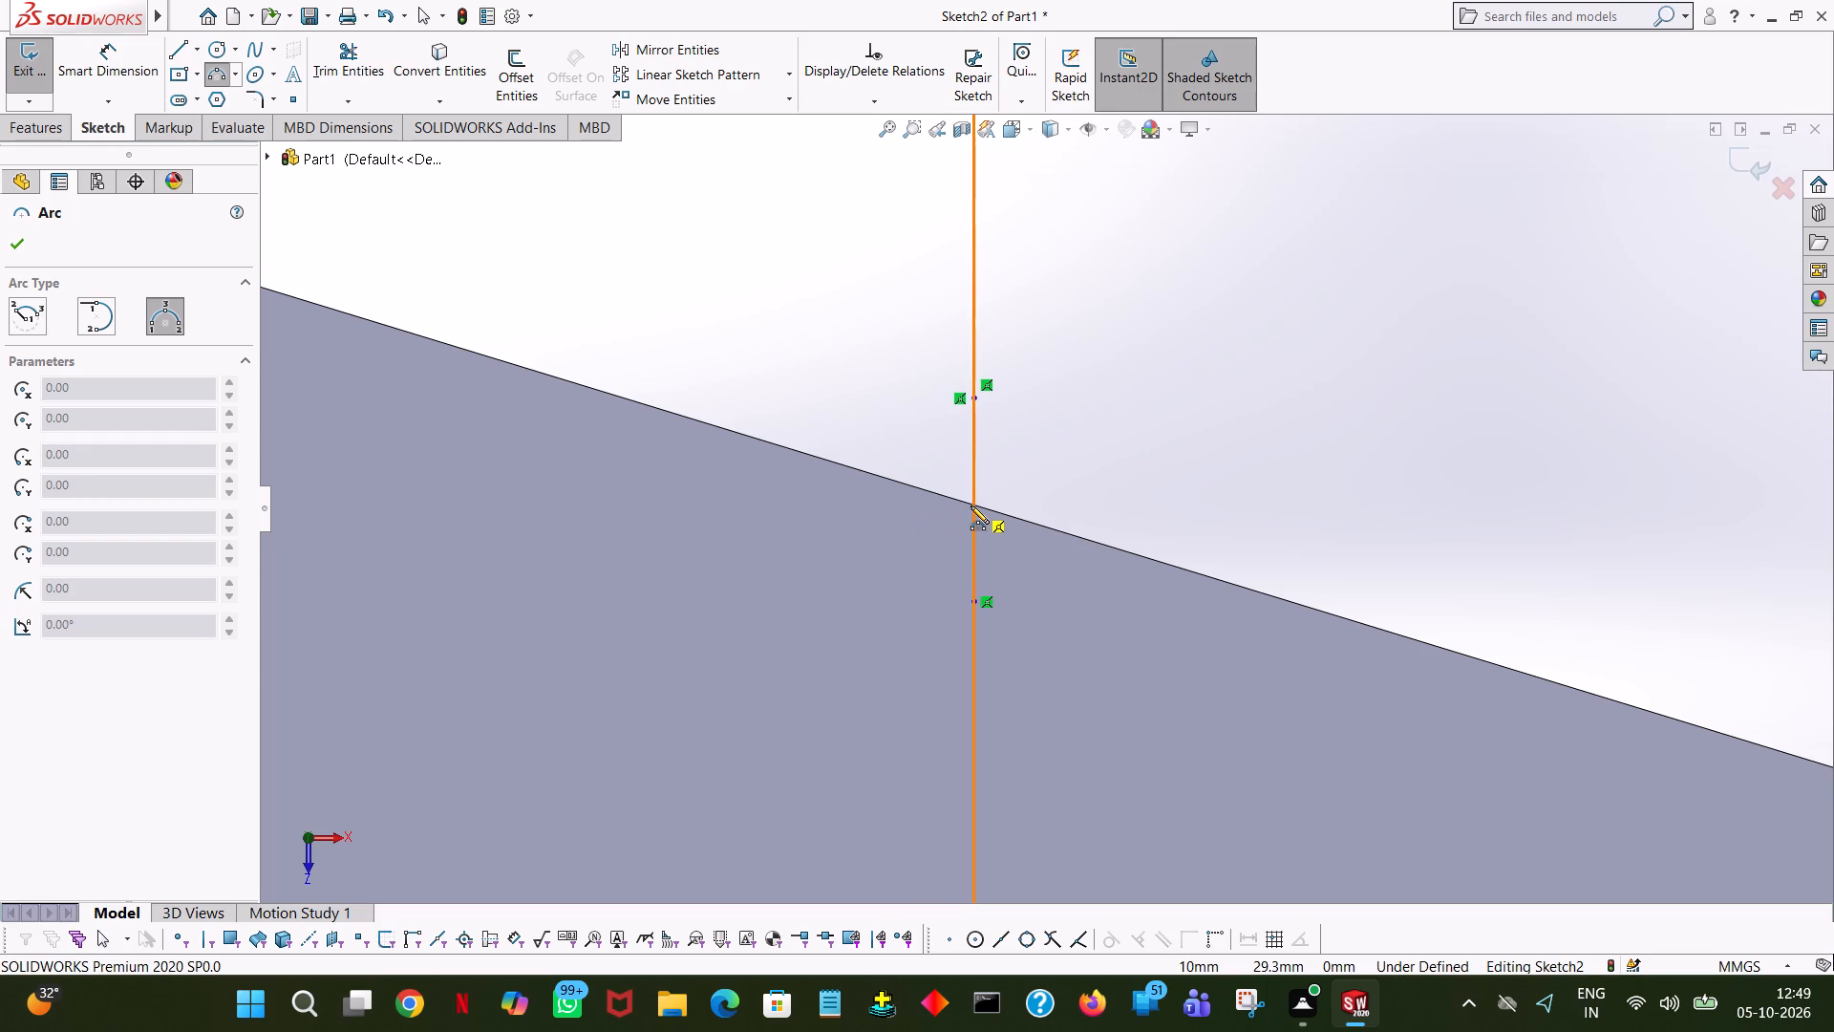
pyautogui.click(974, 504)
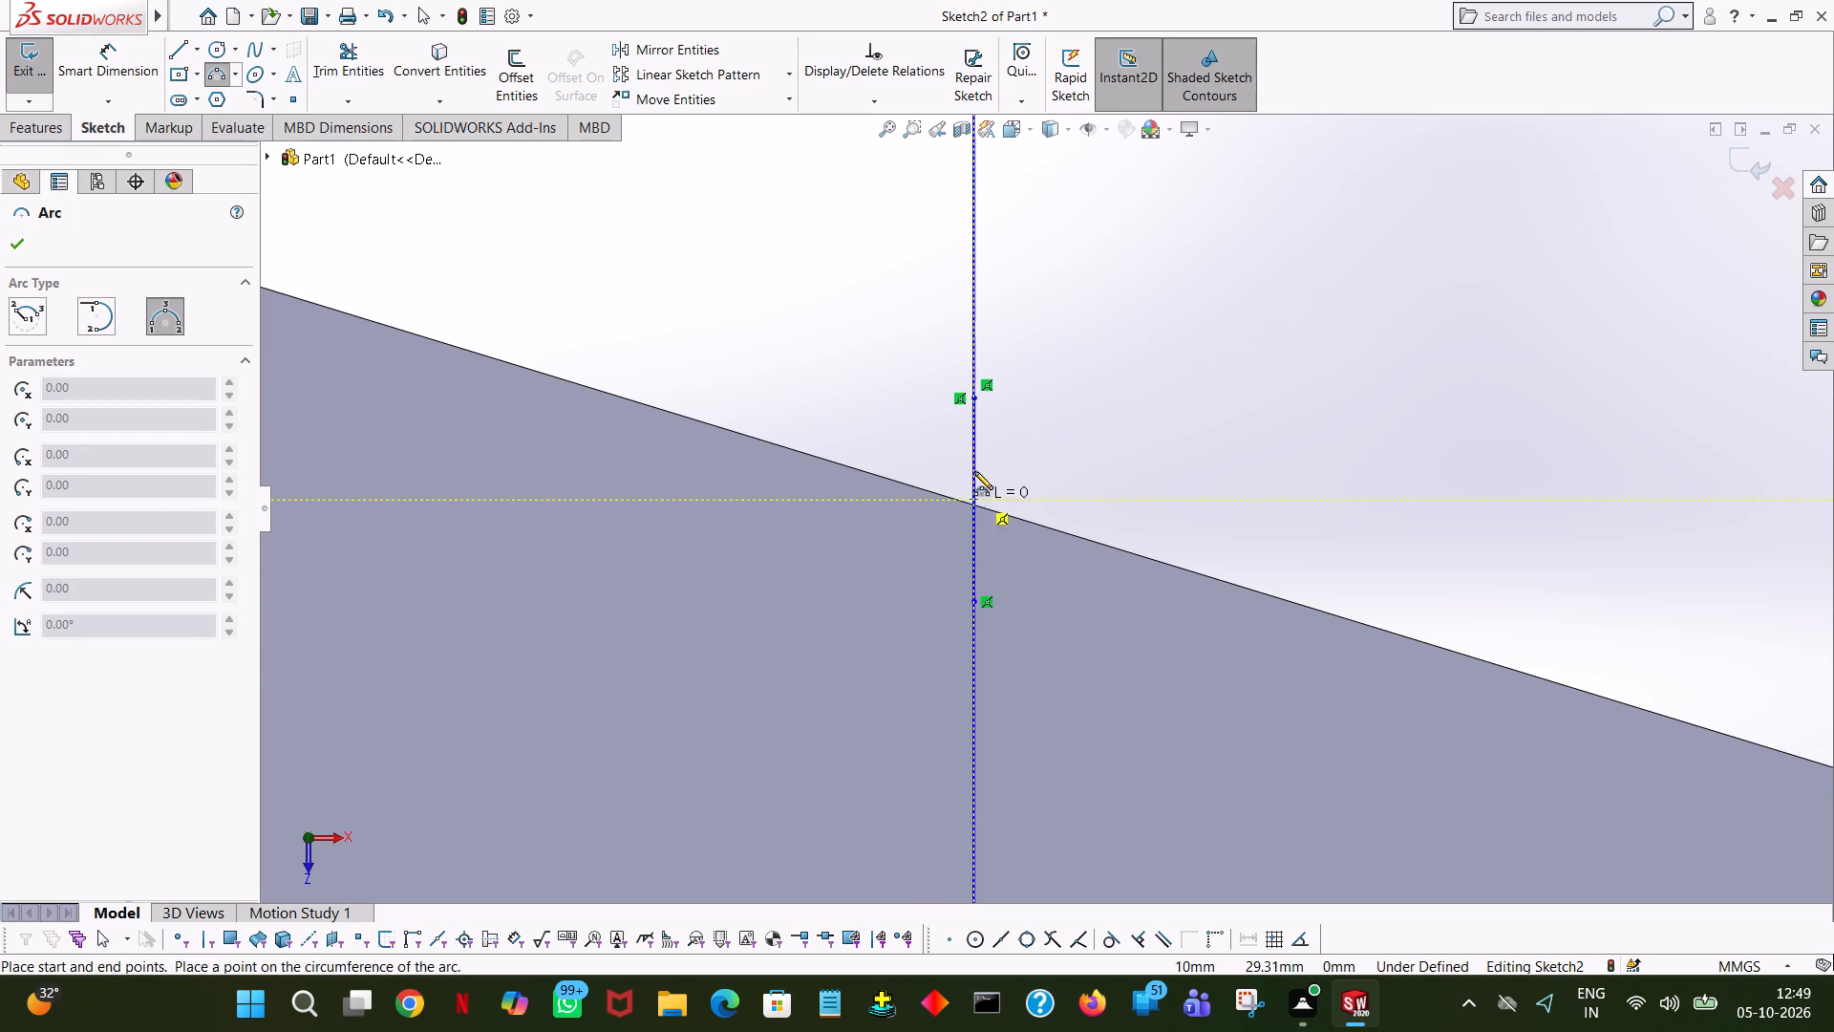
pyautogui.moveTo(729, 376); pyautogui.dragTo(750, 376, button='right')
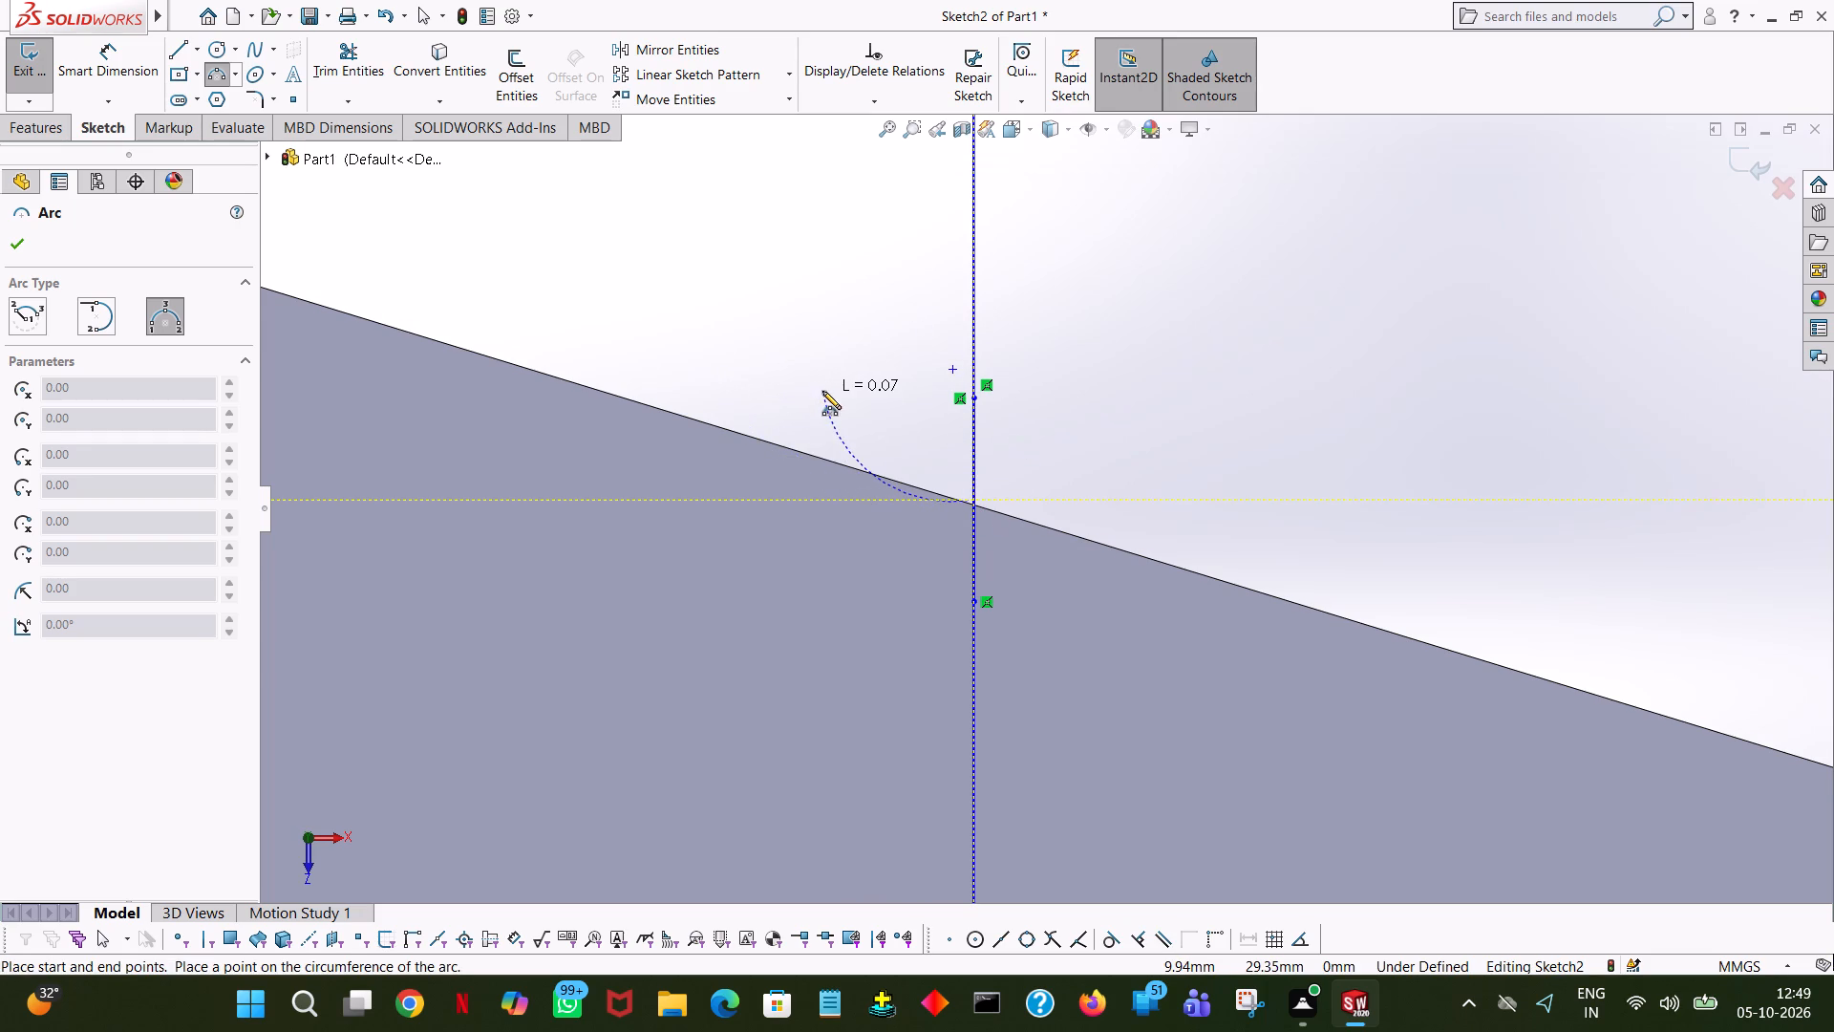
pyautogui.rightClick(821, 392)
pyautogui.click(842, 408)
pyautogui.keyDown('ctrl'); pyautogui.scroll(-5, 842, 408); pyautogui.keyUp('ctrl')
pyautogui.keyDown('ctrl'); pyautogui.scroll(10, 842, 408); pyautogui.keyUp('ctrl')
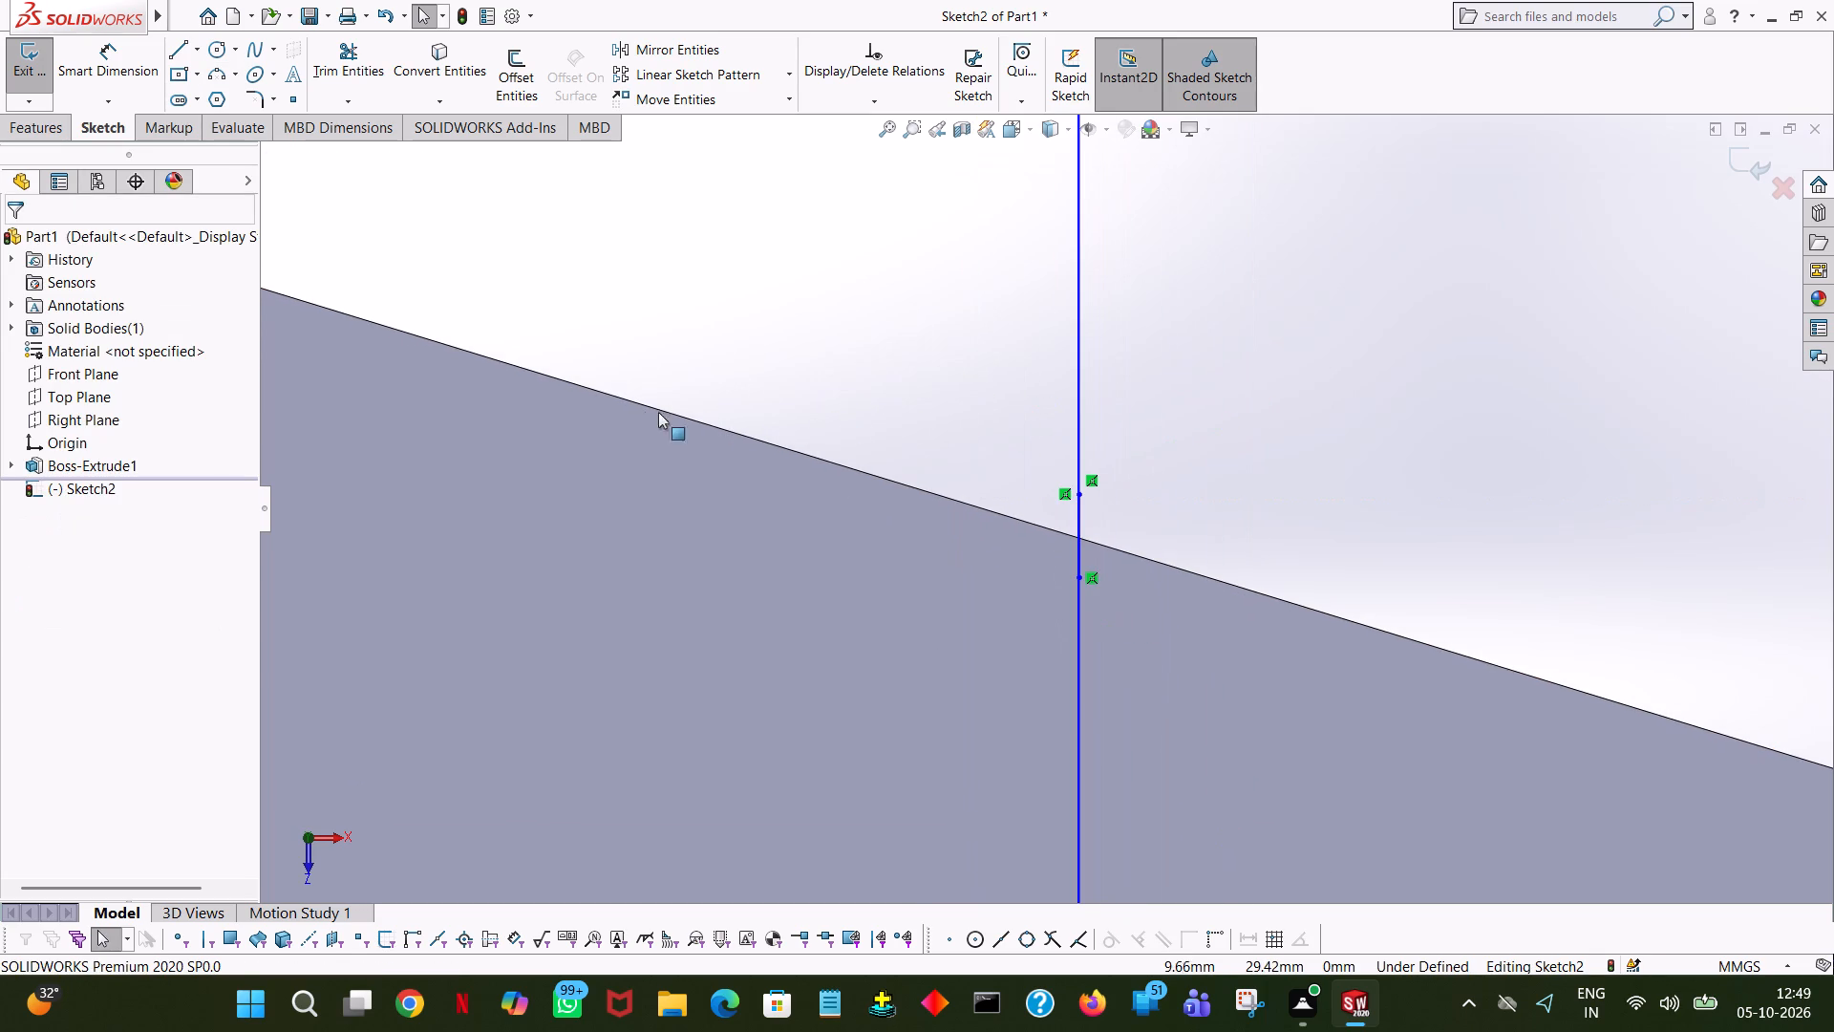
# Sketch a three-point arc of about 30.9 mm radius between the two outer side lines, following the disc's edge.
pyautogui.keyDown('ctrl'); pyautogui.scroll(6, 634, 418); pyautogui.keyUp('ctrl')
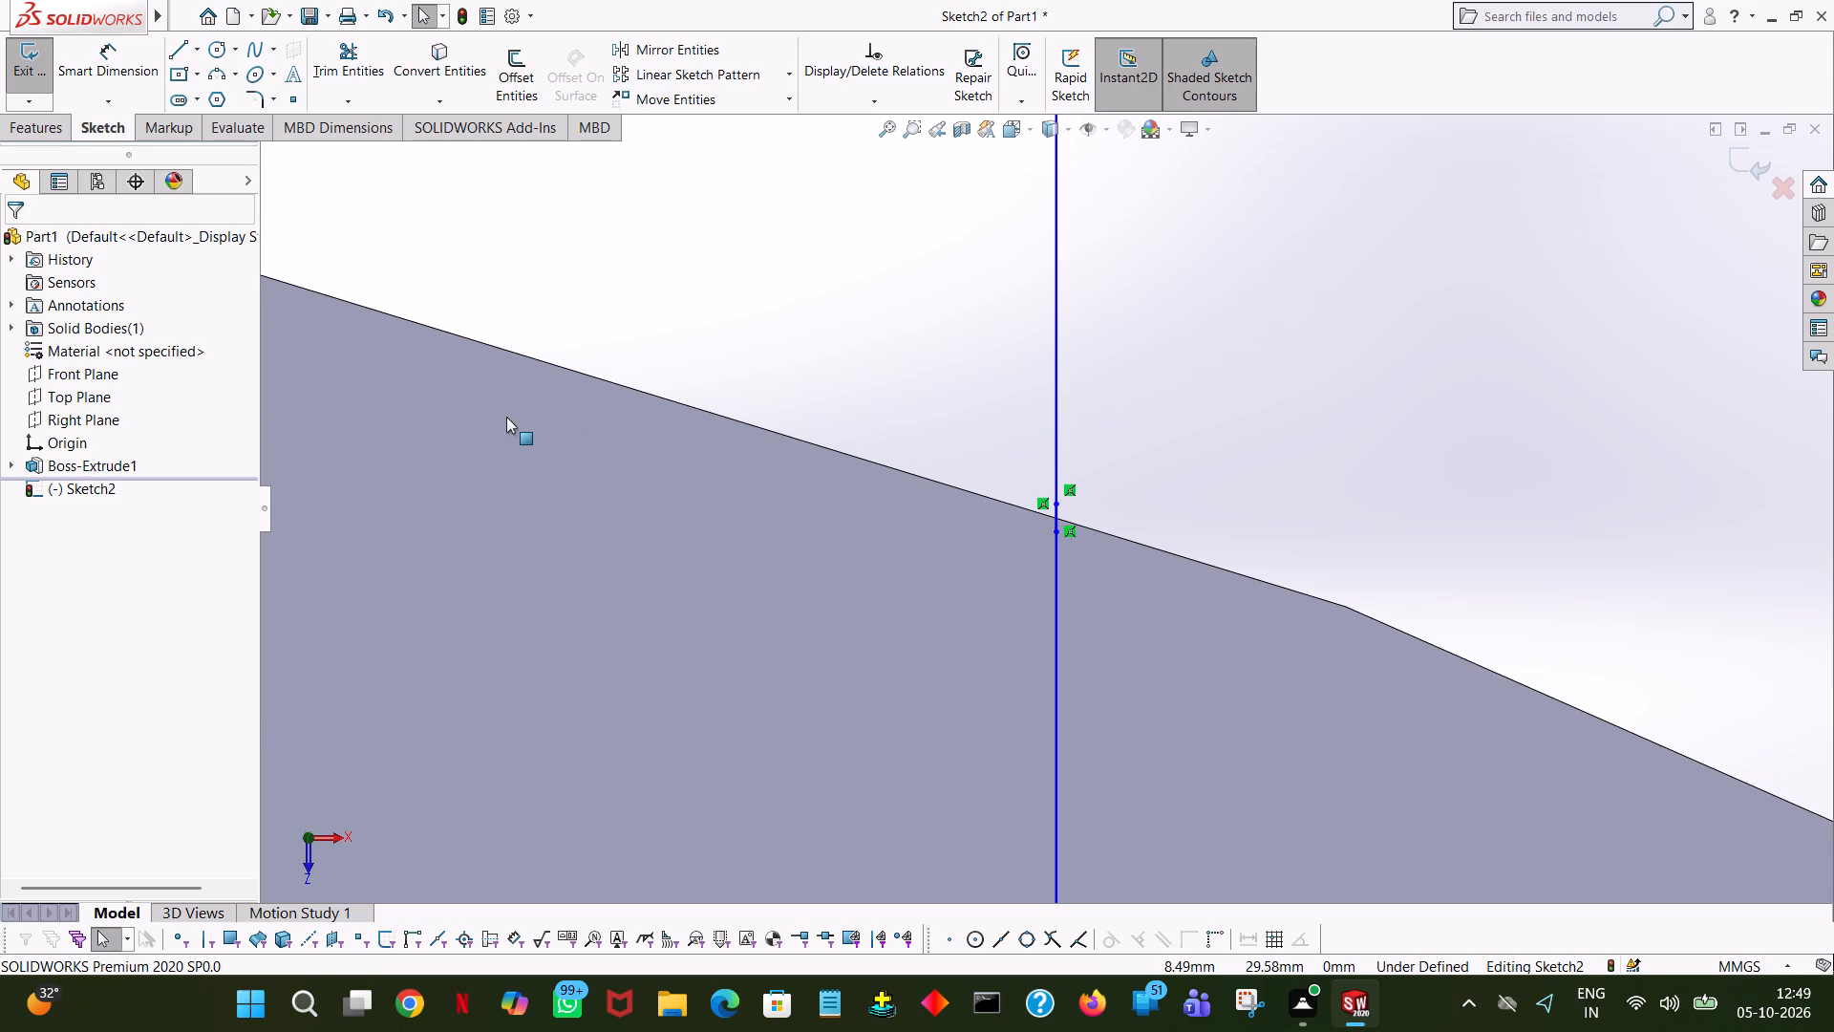
pyautogui.keyDown('ctrl'); pyautogui.scroll(12, 506, 417); pyautogui.keyUp('ctrl')
pyautogui.keyDown('ctrl'); pyautogui.scroll(-10, 470, 394); pyautogui.keyUp('ctrl')
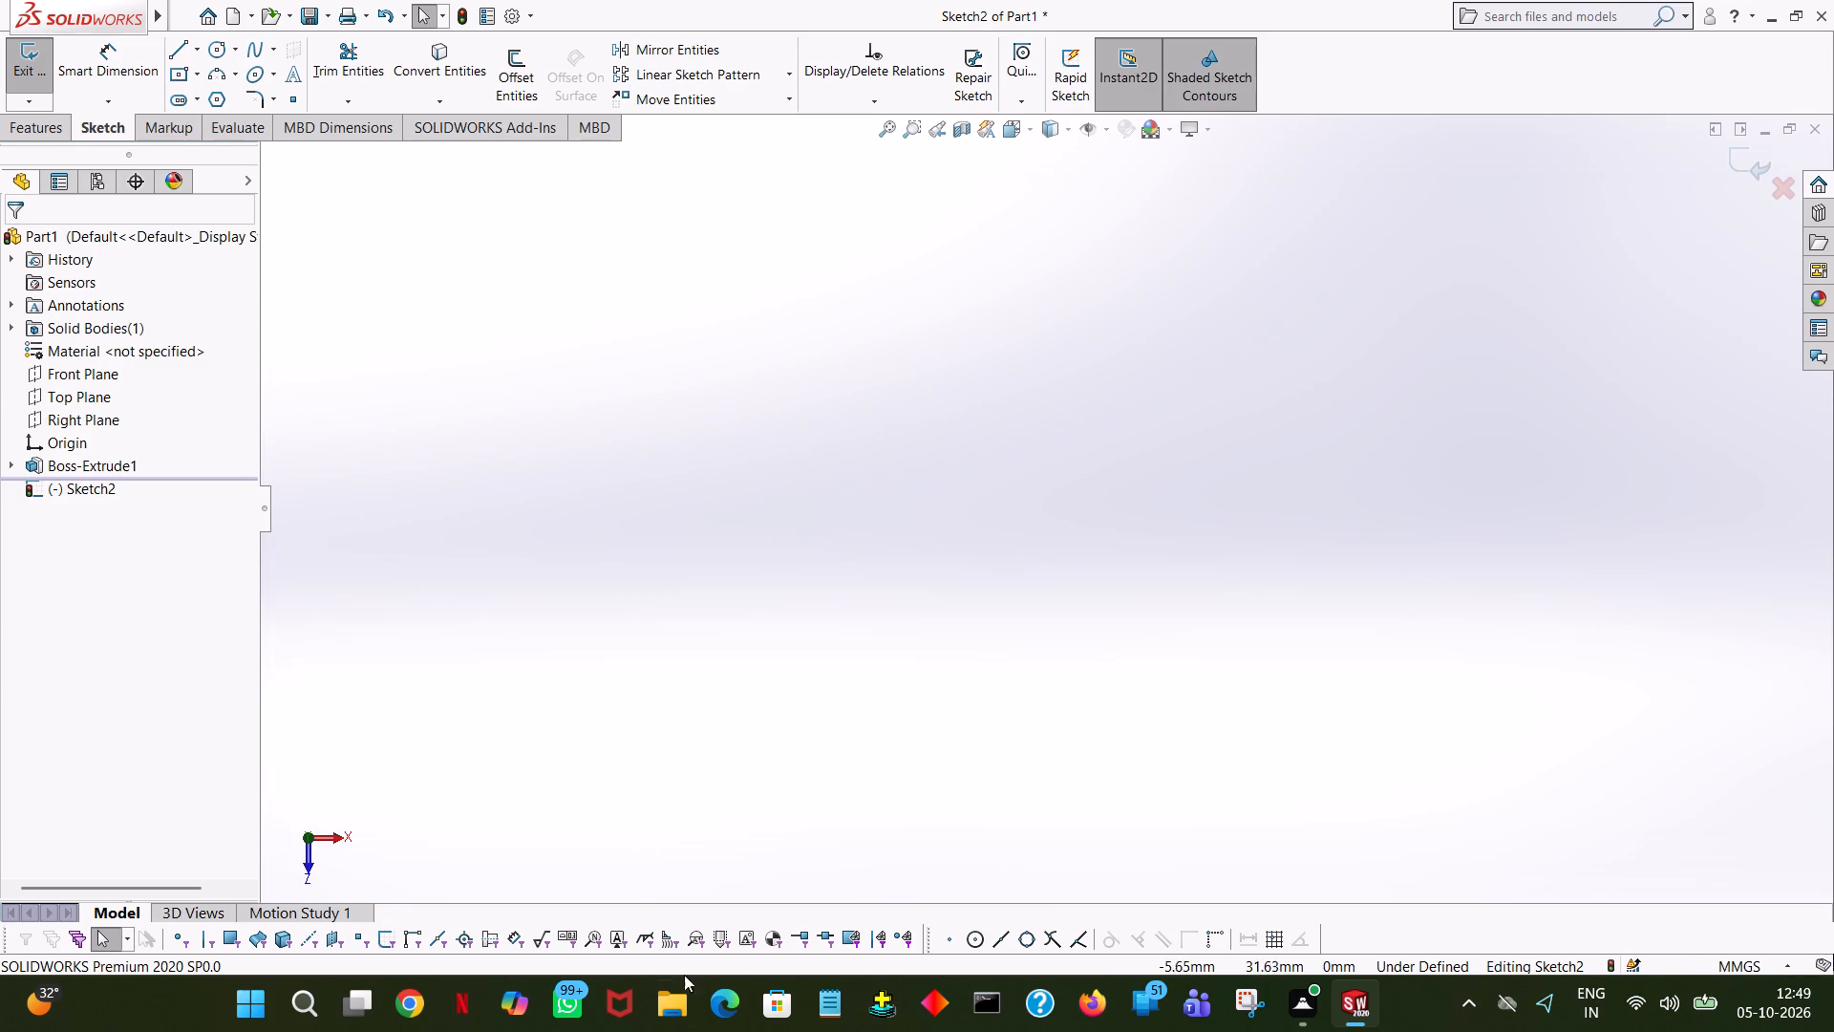
pyautogui.keyDown('ctrl'); pyautogui.scroll(3, 715, 751); pyautogui.keyUp('ctrl')
pyautogui.keyDown('ctrl'); pyautogui.scroll(5, 811, 785); pyautogui.keyUp('ctrl')
pyautogui.keyDown('ctrl'); pyautogui.scroll(-1, 935, 685); pyautogui.keyUp('ctrl')
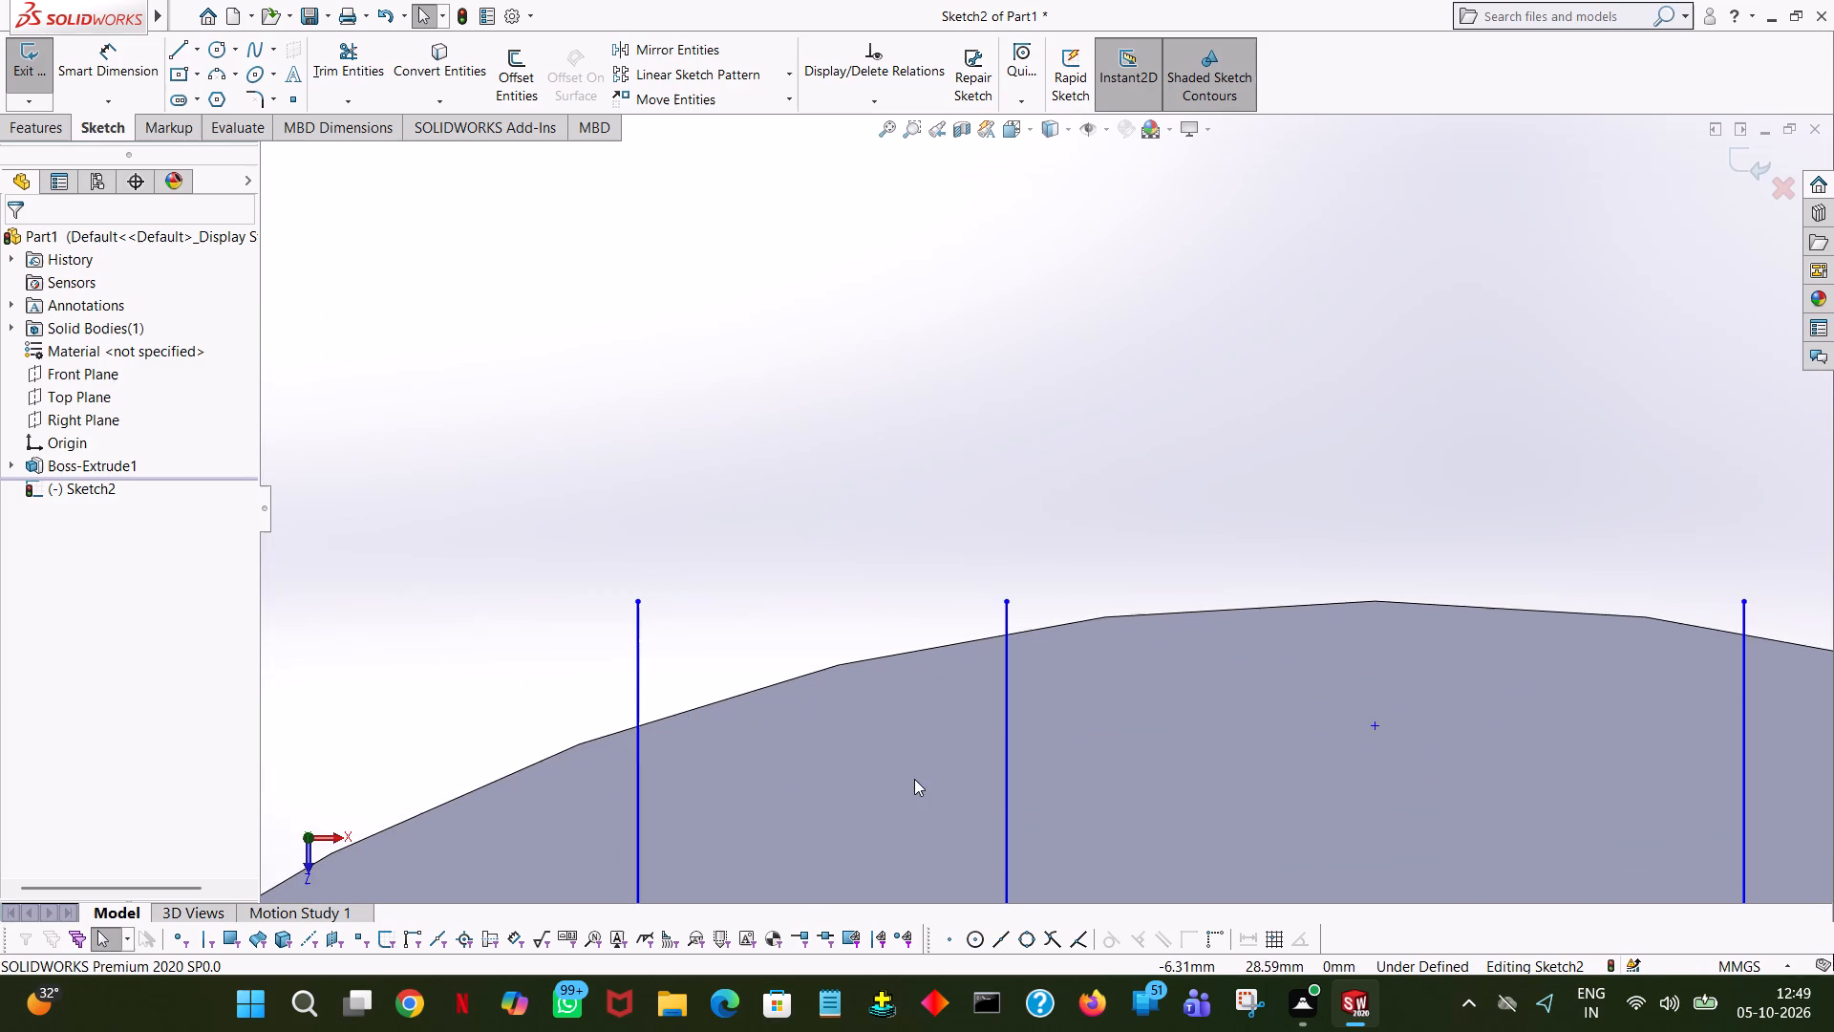
pyautogui.keyDown('ctrl'); pyautogui.scroll(6, 915, 779); pyautogui.keyUp('ctrl')
pyautogui.keyDown('ctrl'); pyautogui.scroll(-2, 878, 721); pyautogui.keyUp('ctrl')
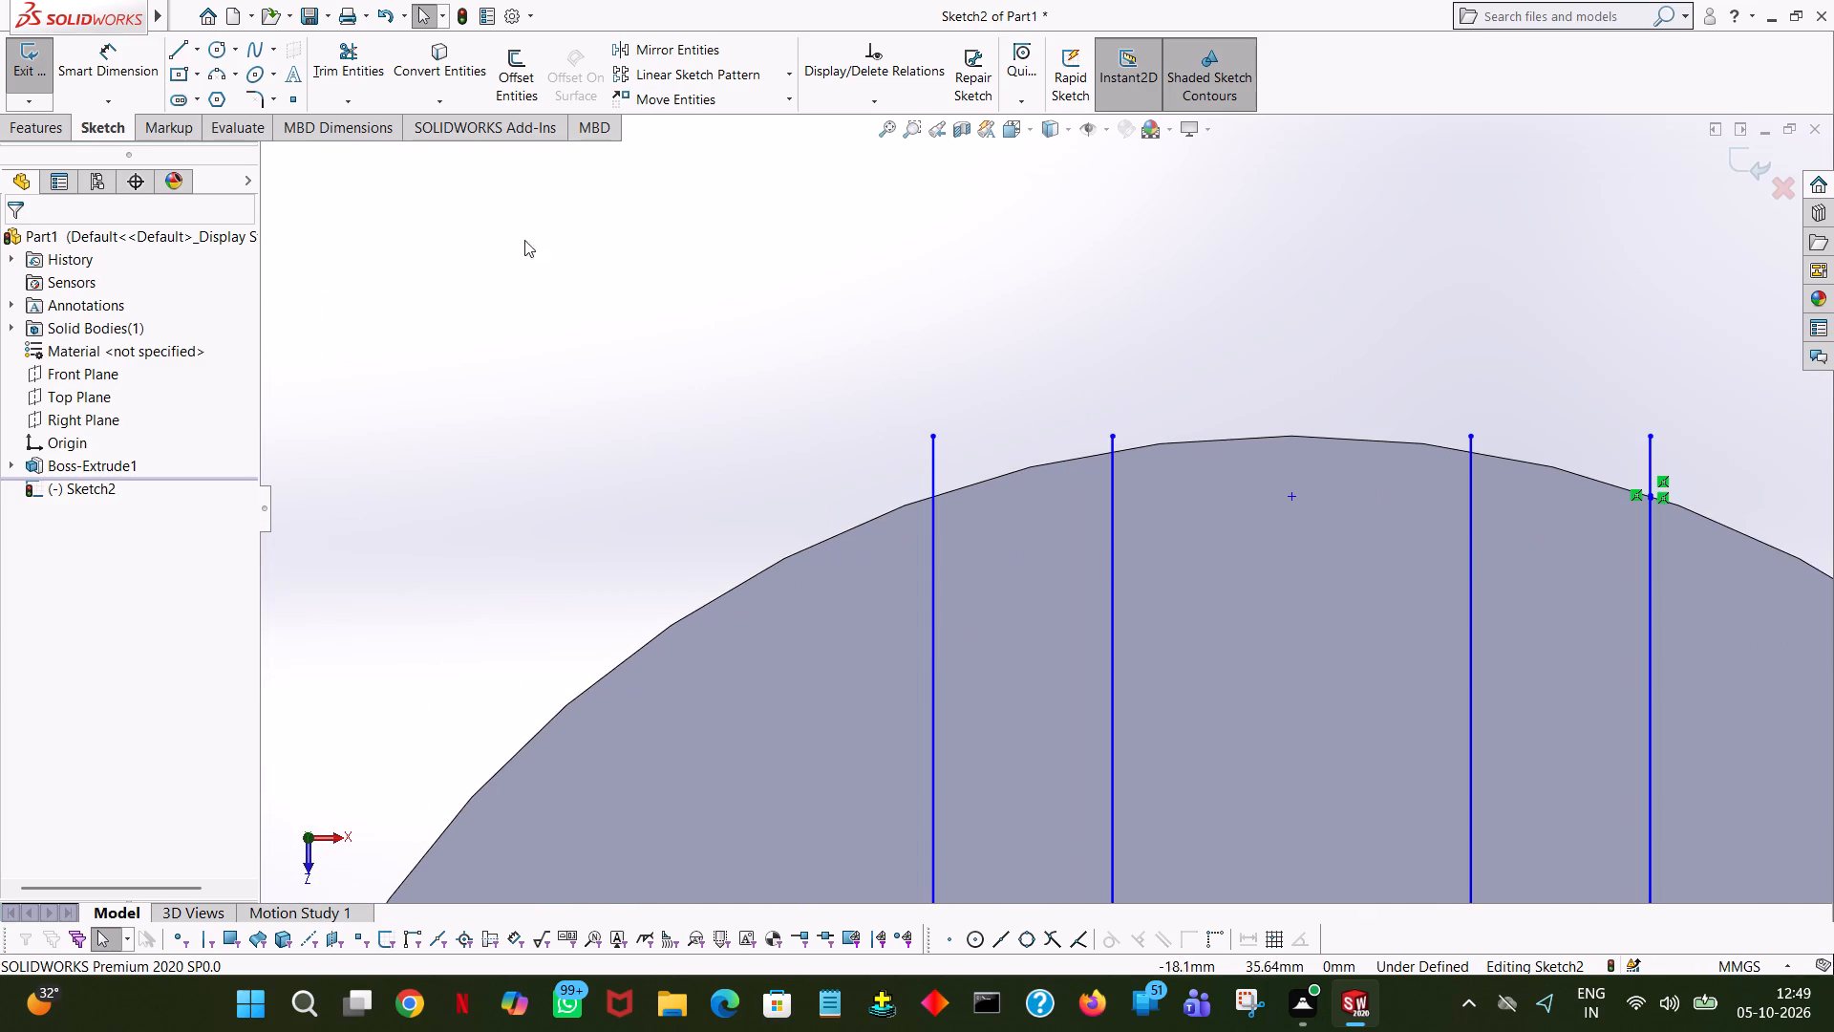
pyautogui.keyDown('ctrl'); pyautogui.click(206, 81); pyautogui.keyUp('ctrl')
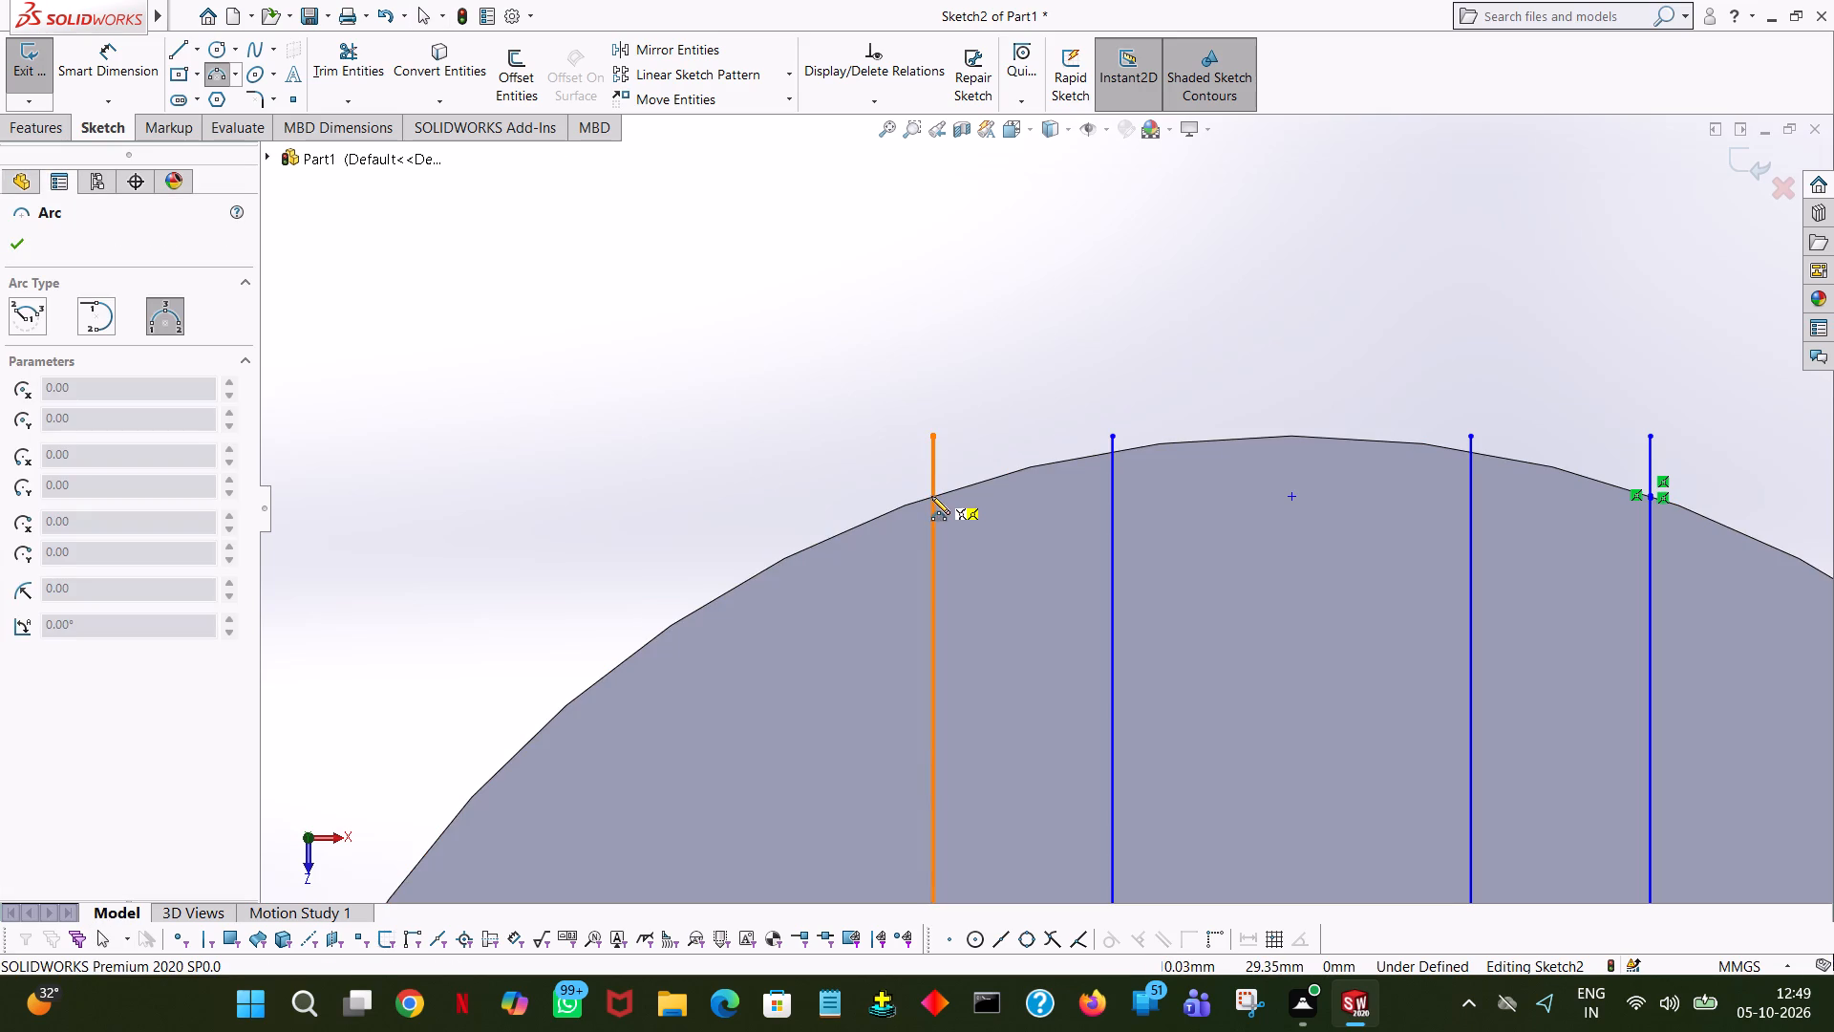
pyautogui.click(931, 496)
pyautogui.keyDown('ctrl'); pyautogui.scroll(-6, 1351, 454); pyautogui.keyUp('ctrl')
pyautogui.keyDown('ctrl'); pyautogui.scroll(4, 1492, 488); pyautogui.keyUp('ctrl')
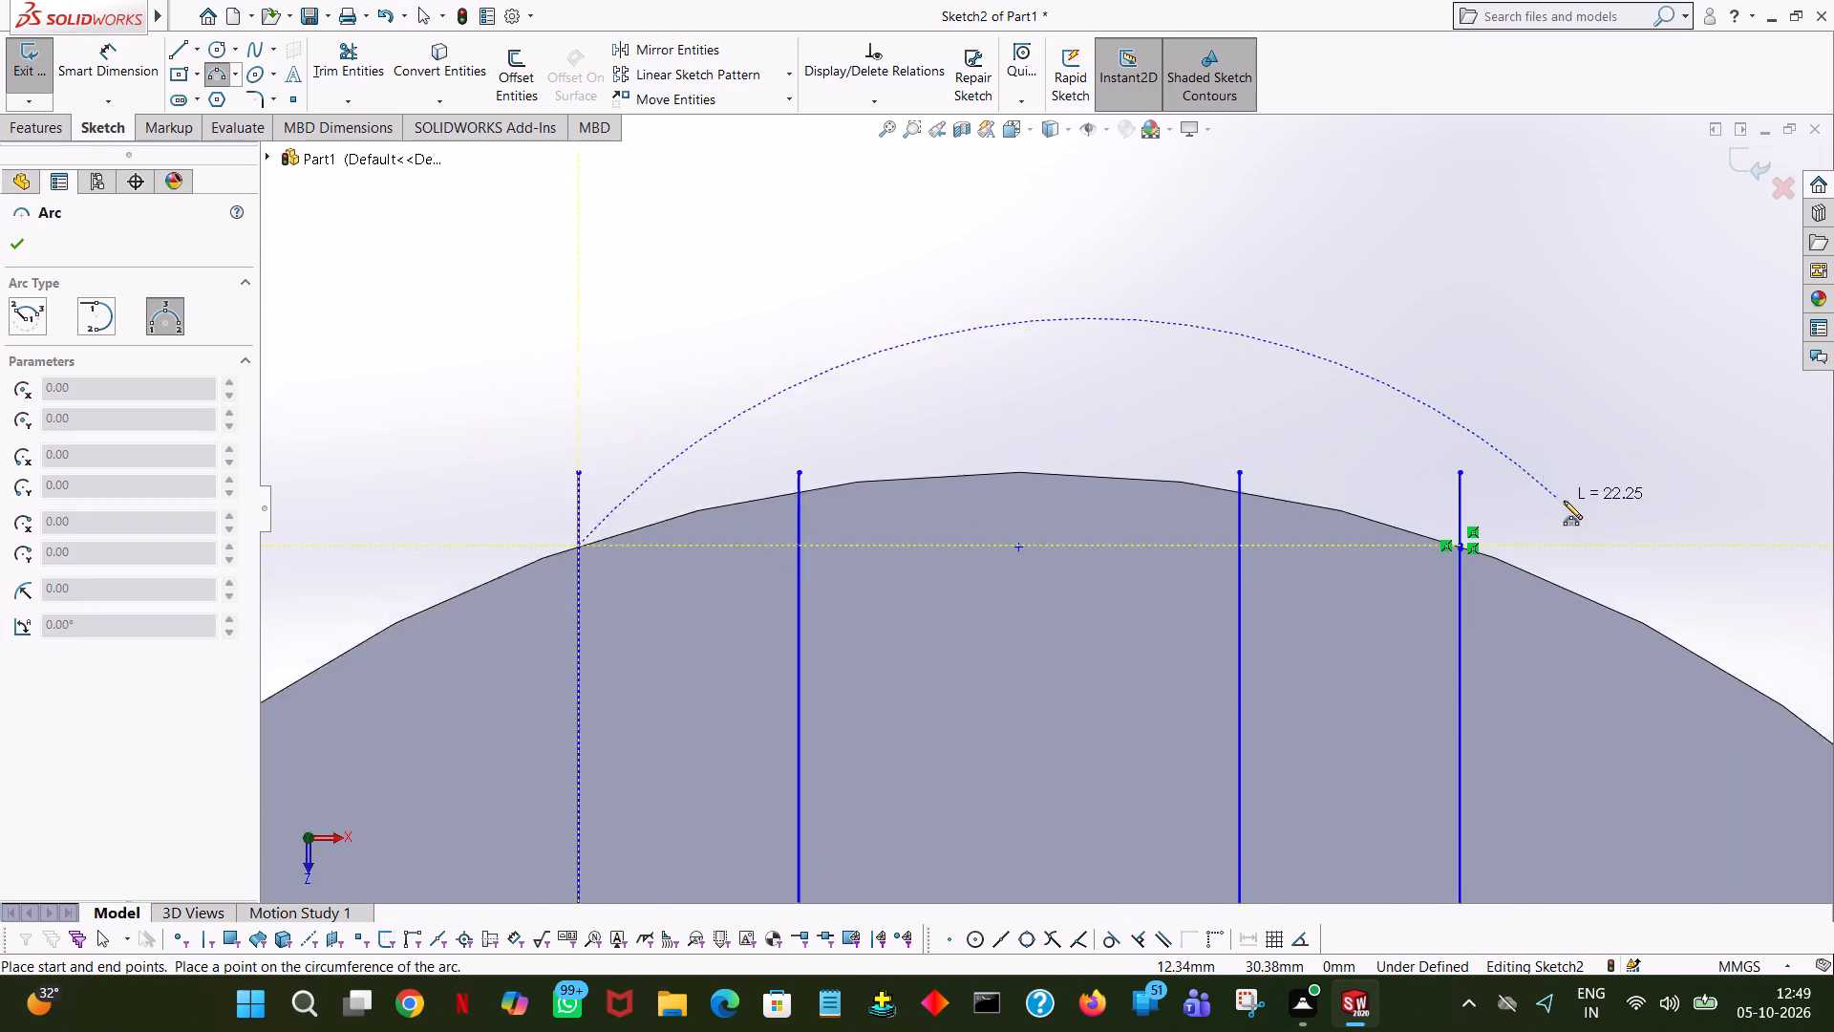
pyautogui.keyDown('ctrl'); pyautogui.scroll(2, 1564, 501); pyautogui.keyUp('ctrl')
pyautogui.keyDown('ctrl'); pyautogui.scroll(-7, 1446, 535); pyautogui.keyUp('ctrl')
pyautogui.keyDown('ctrl'); pyautogui.scroll(-5, 1081, 537); pyautogui.keyUp('ctrl')
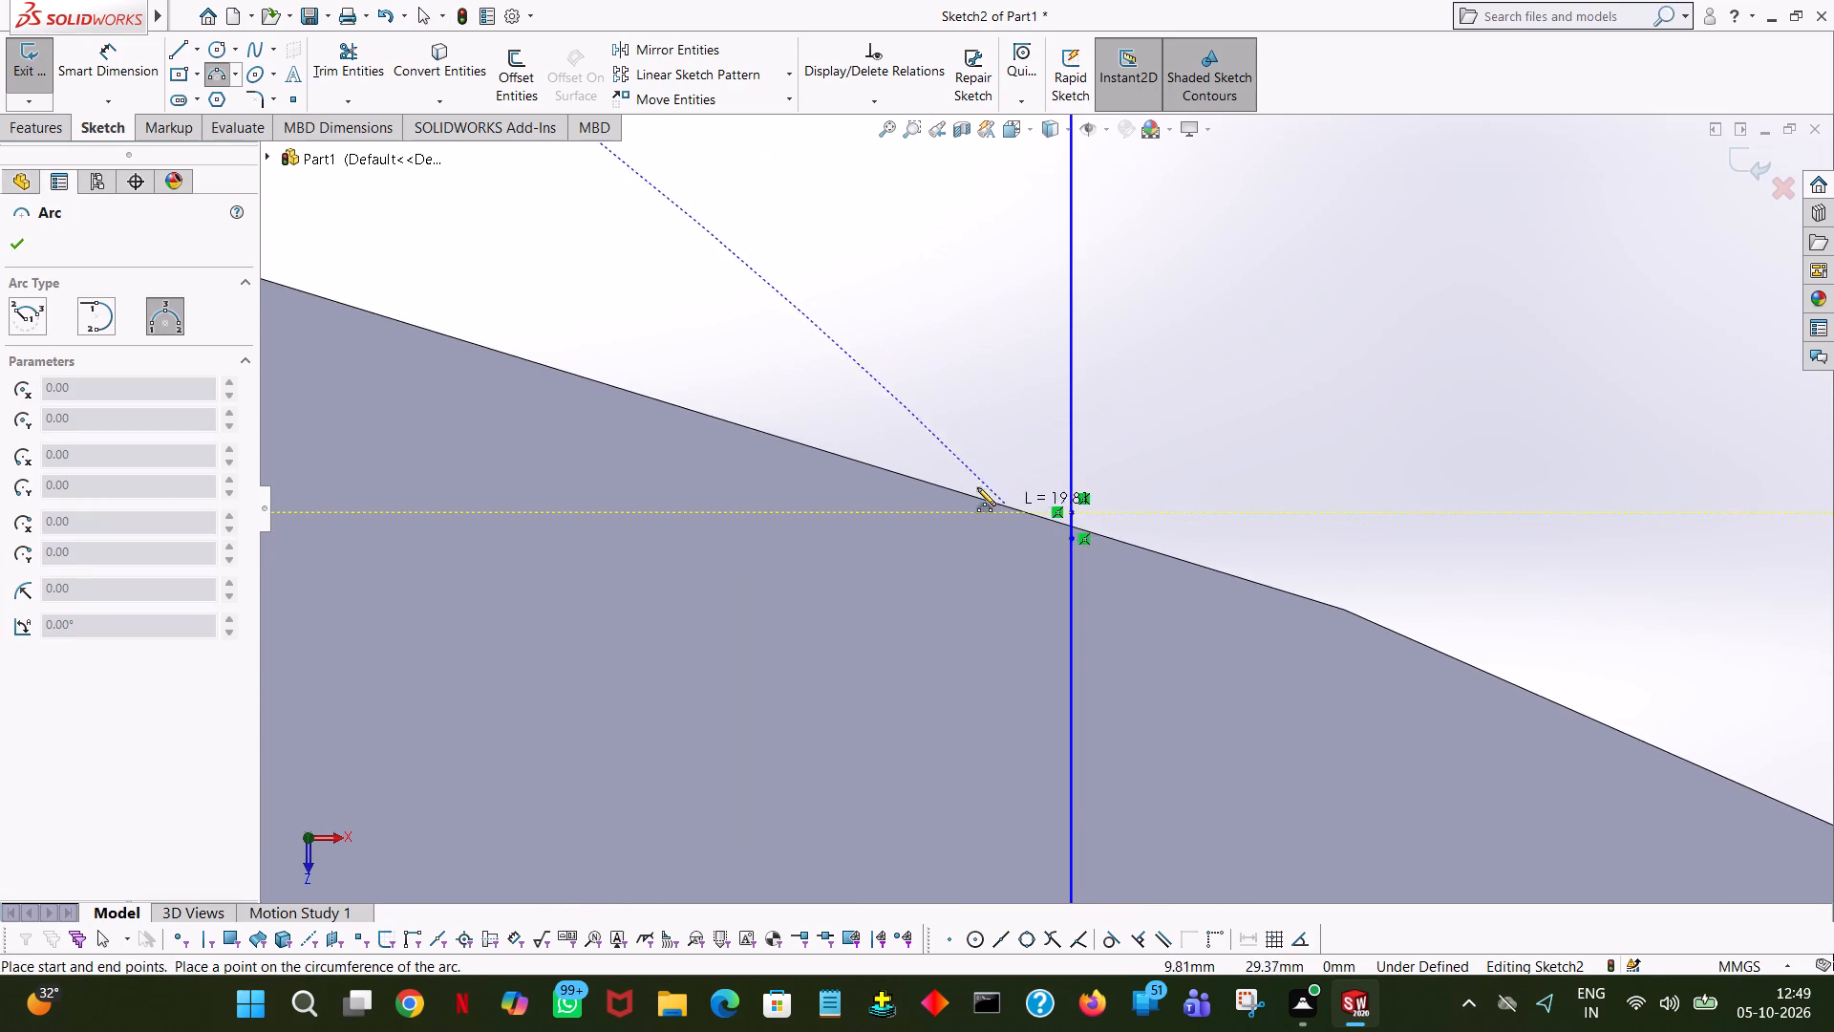
pyautogui.keyDown('ctrl'); pyautogui.scroll(-8, 1033, 486); pyautogui.keyUp('ctrl')
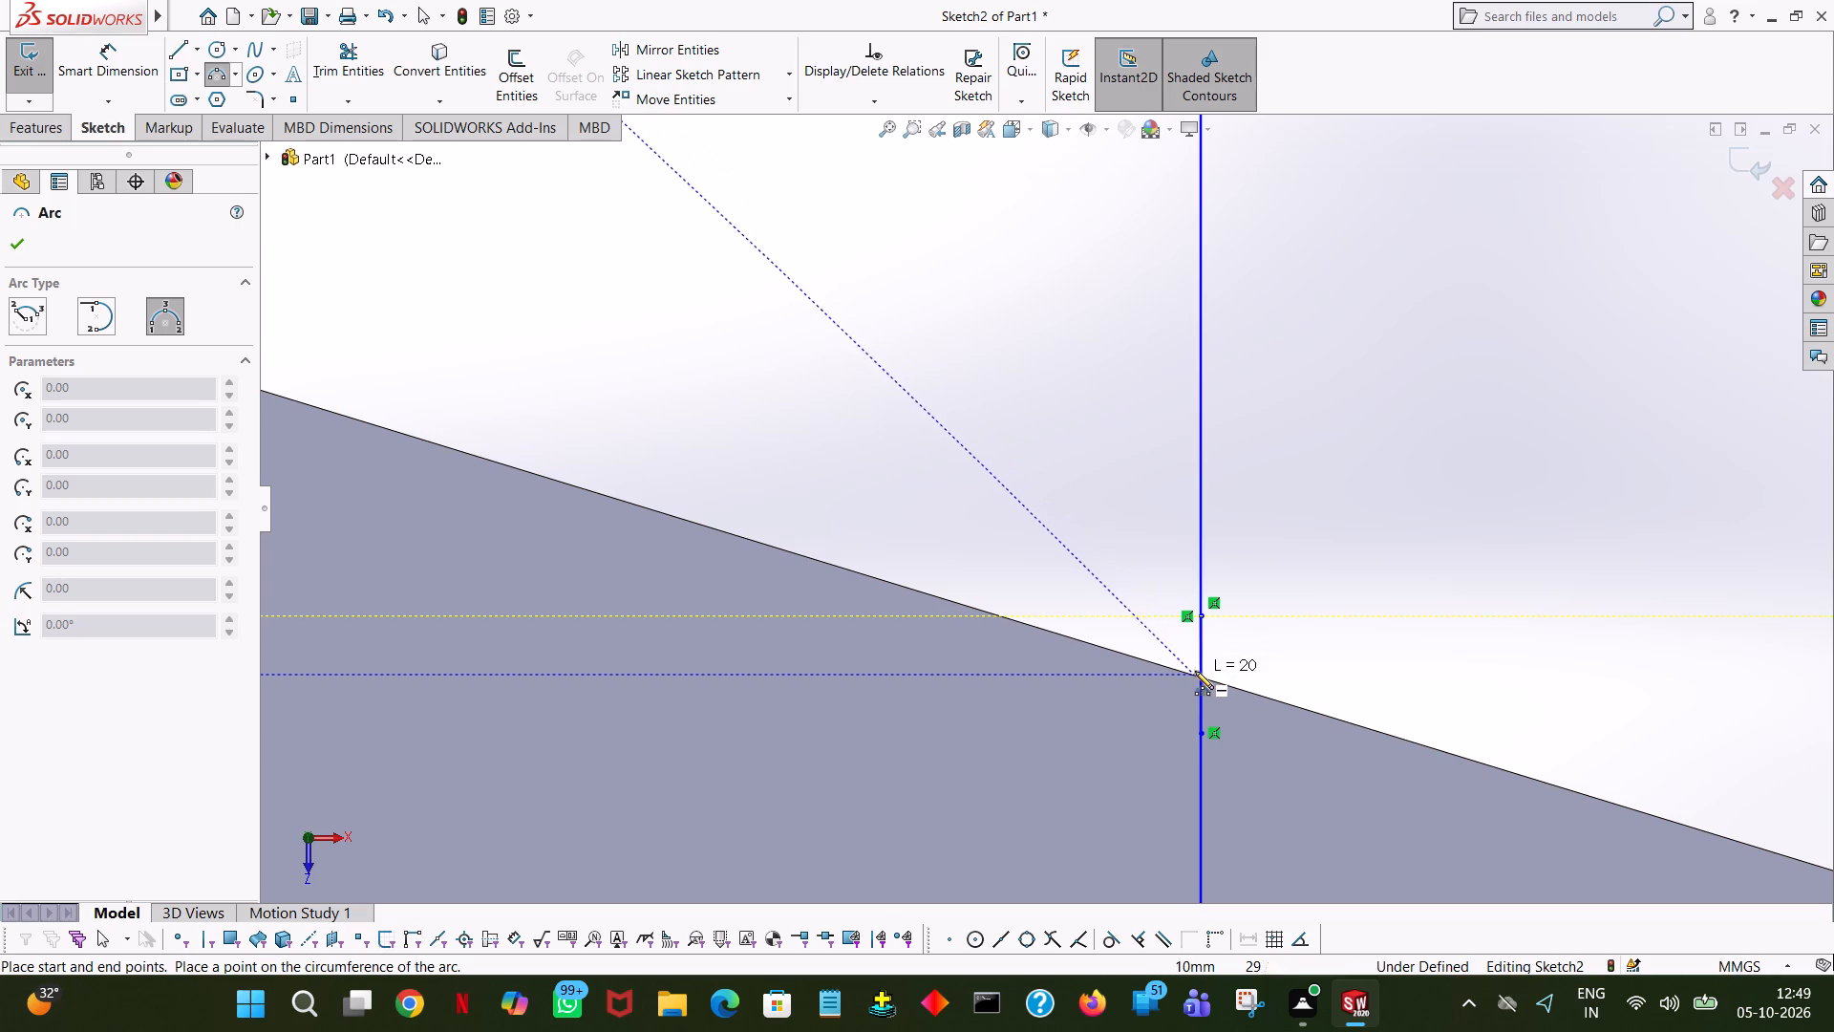
pyautogui.click(1199, 677)
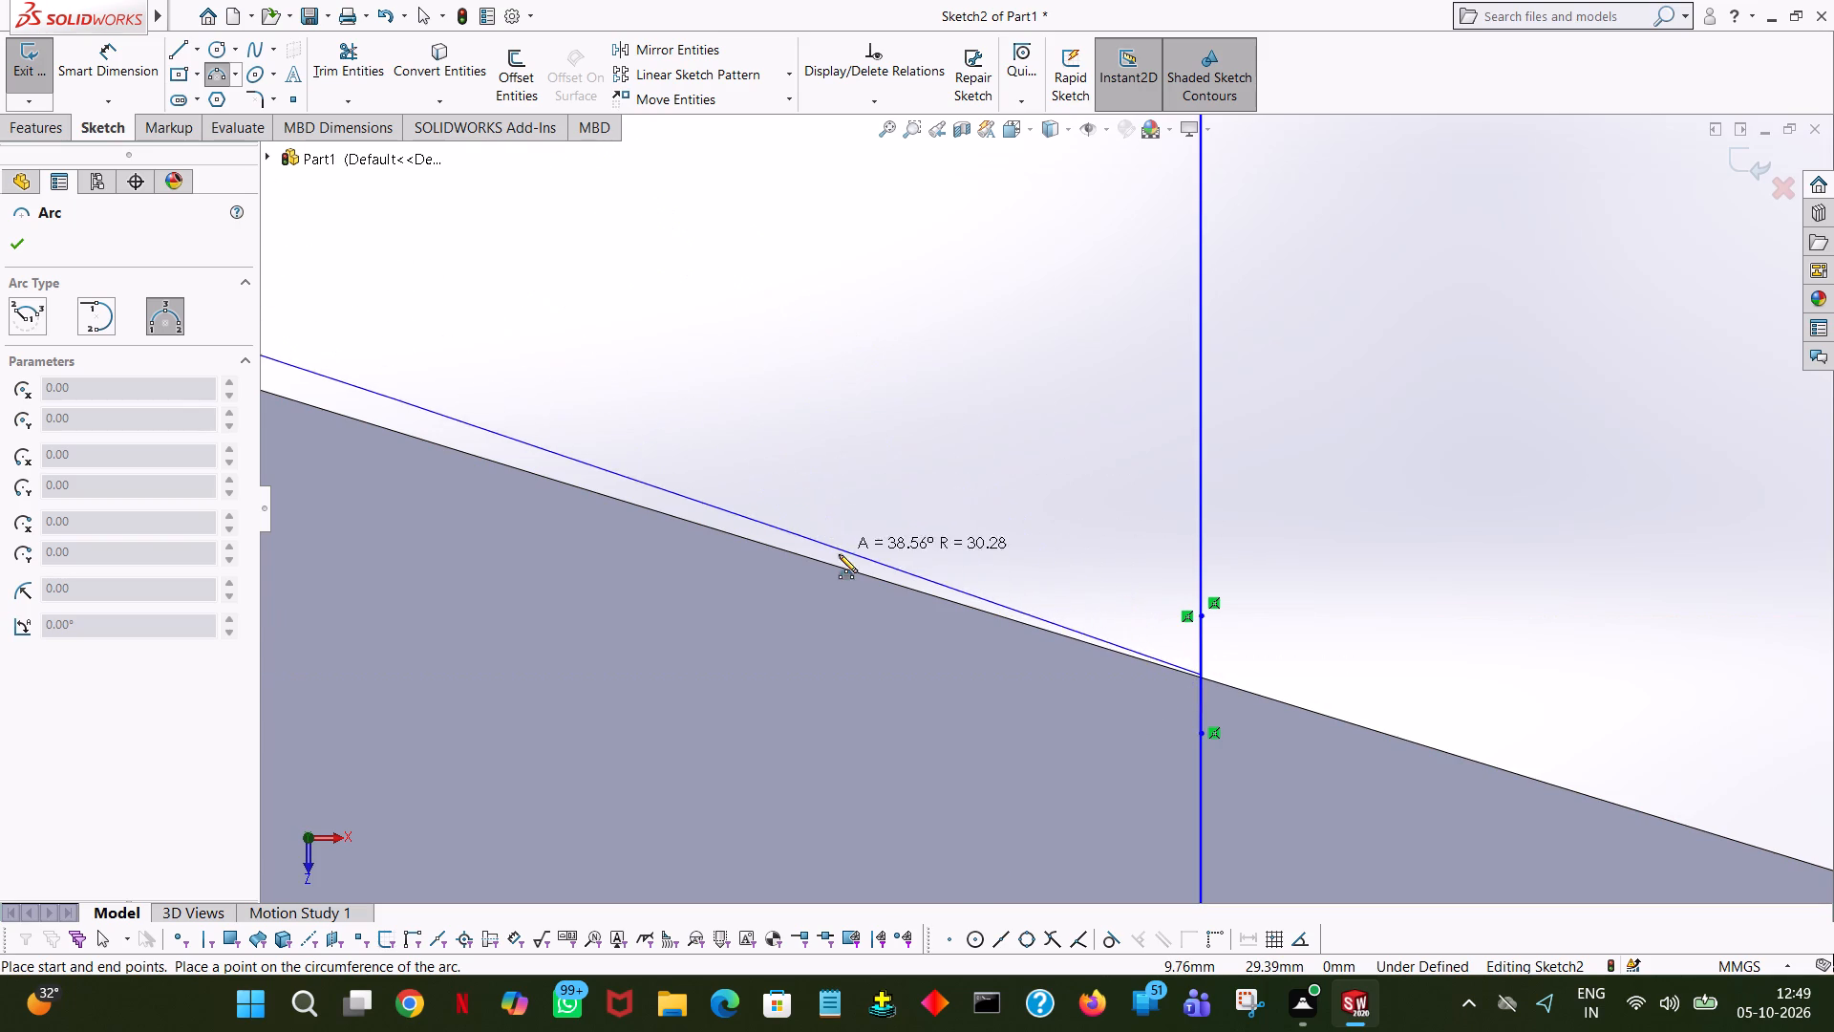
pyautogui.keyDown('ctrl'); pyautogui.scroll(-2, 850, 567); pyautogui.keyUp('ctrl')
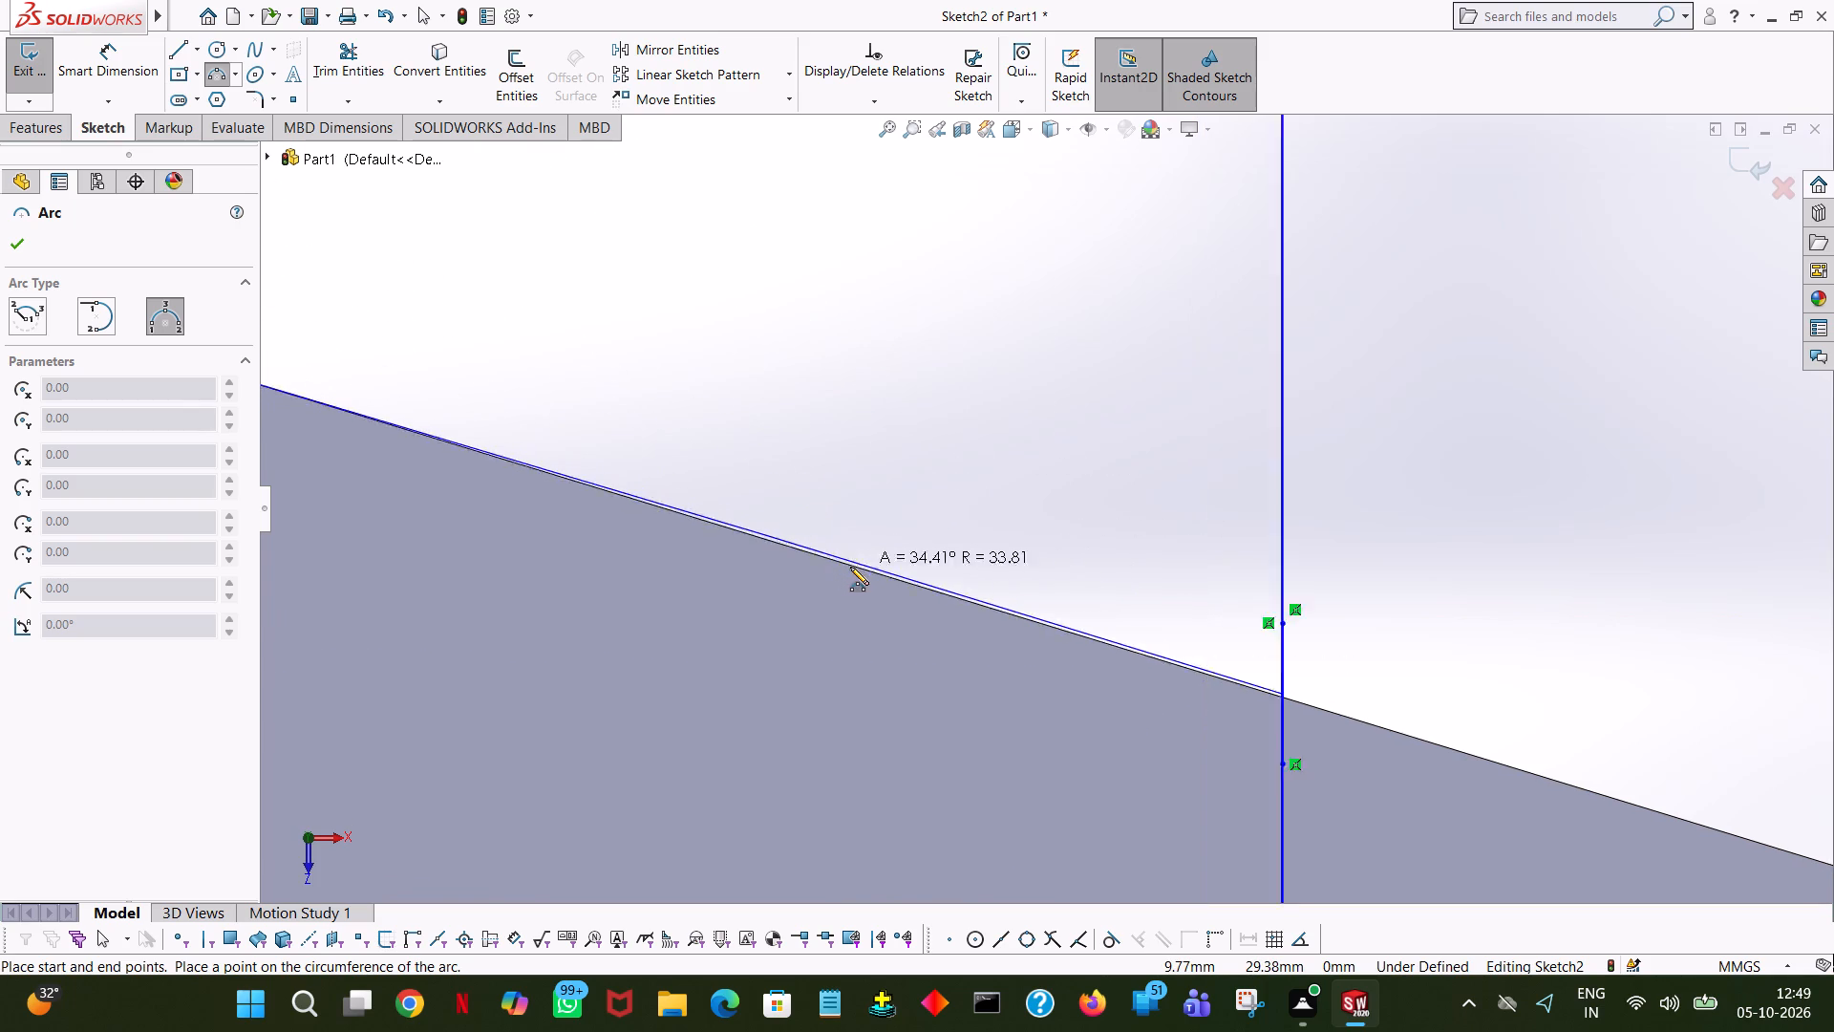
pyautogui.keyDown('ctrl'); pyautogui.scroll(-6, 850, 567); pyautogui.keyUp('ctrl')
pyautogui.keyDown('ctrl'); pyautogui.scroll(9, 850, 567); pyautogui.keyUp('ctrl')
pyautogui.keyDown('ctrl'); pyautogui.scroll(8, 604, 450); pyautogui.keyUp('ctrl')
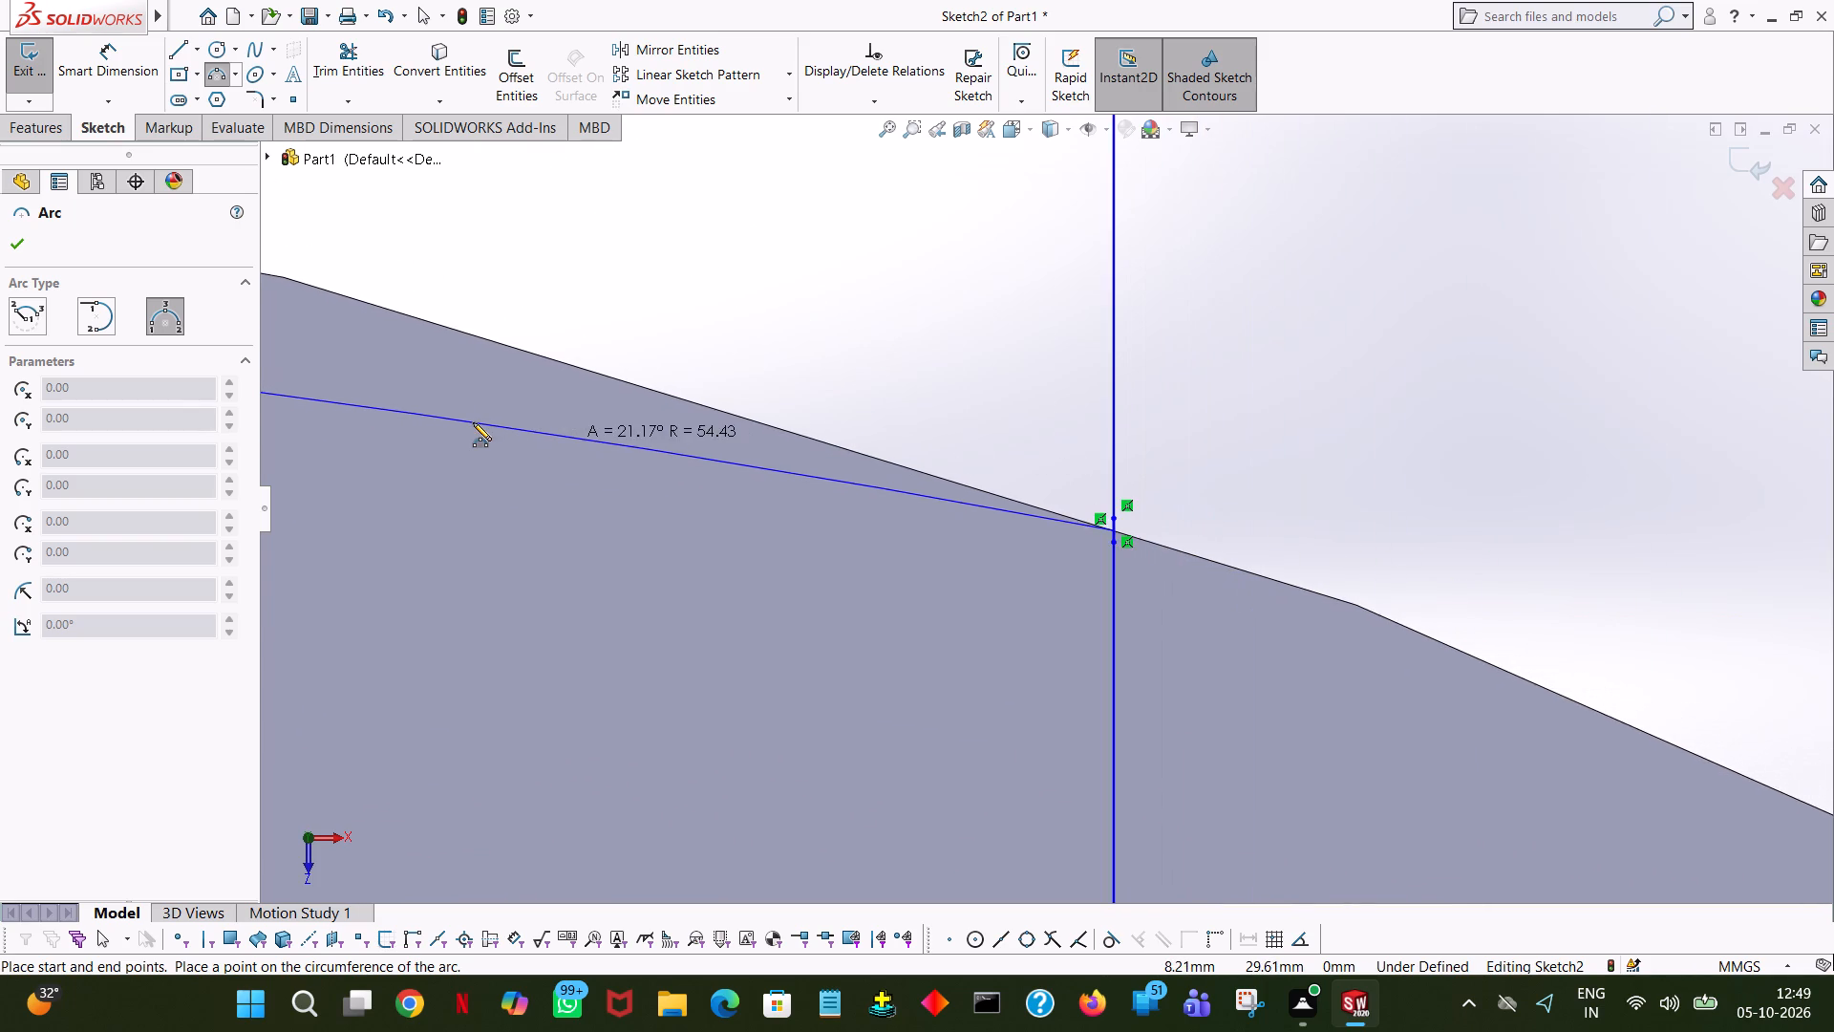
pyautogui.keyDown('ctrl'); pyautogui.scroll(13, 473, 422); pyautogui.keyUp('ctrl')
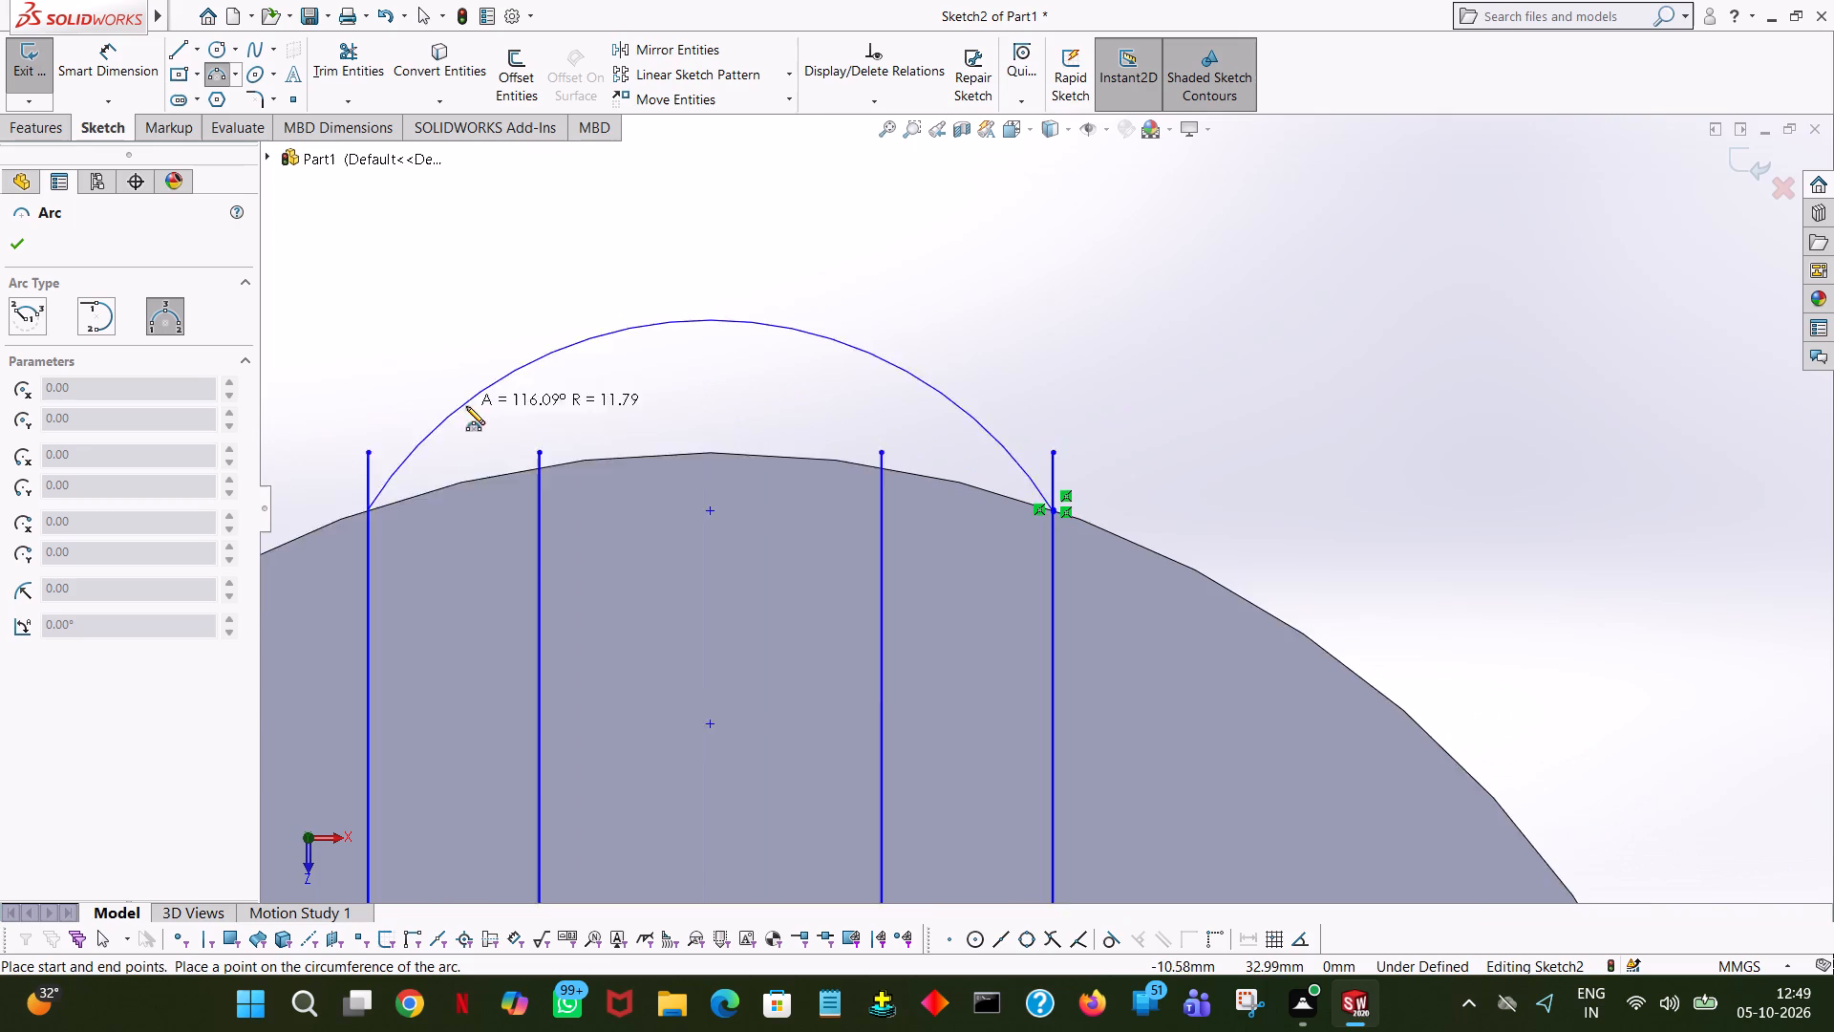
pyautogui.keyDown('ctrl'); pyautogui.scroll(1, 466, 406); pyautogui.keyUp('ctrl')
pyautogui.keyDown('ctrl'); pyautogui.scroll(-8, 566, 485); pyautogui.keyUp('ctrl')
pyautogui.keyDown('ctrl'); pyautogui.scroll(1, 1243, 536); pyautogui.keyUp('ctrl')
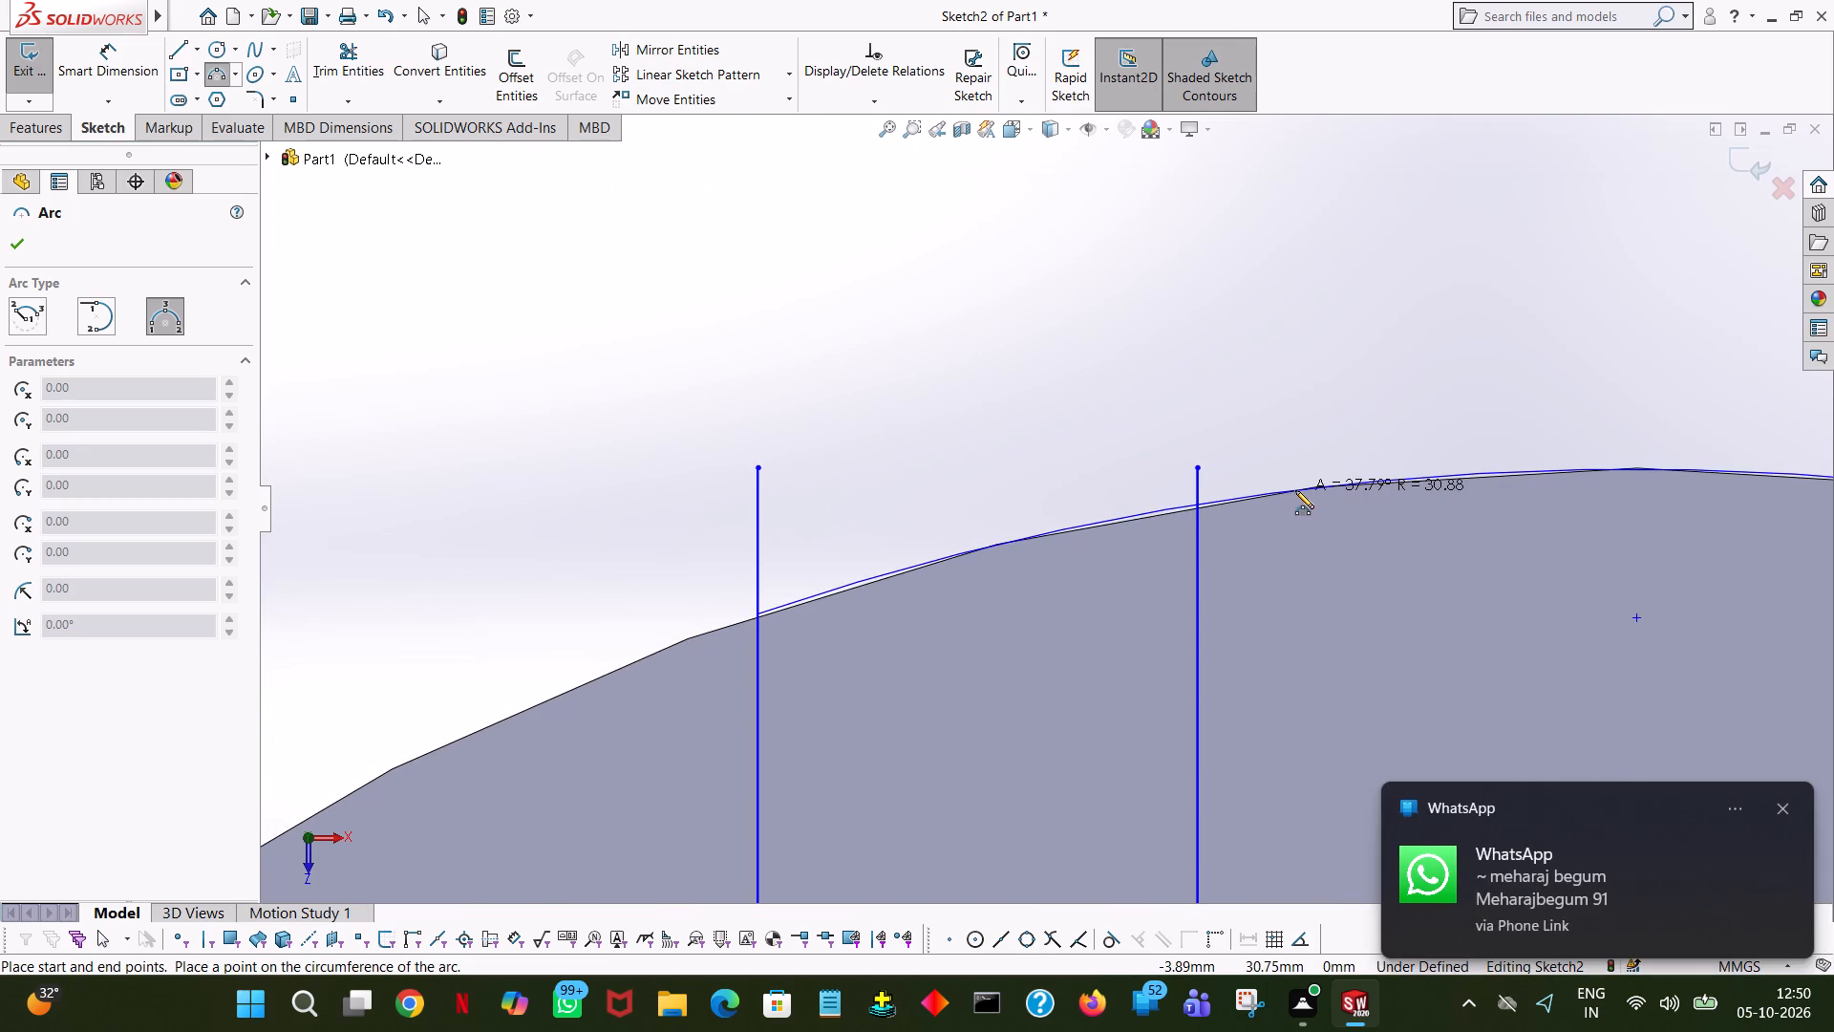
pyautogui.click(1295, 490)
pyautogui.rightClick(1295, 490)
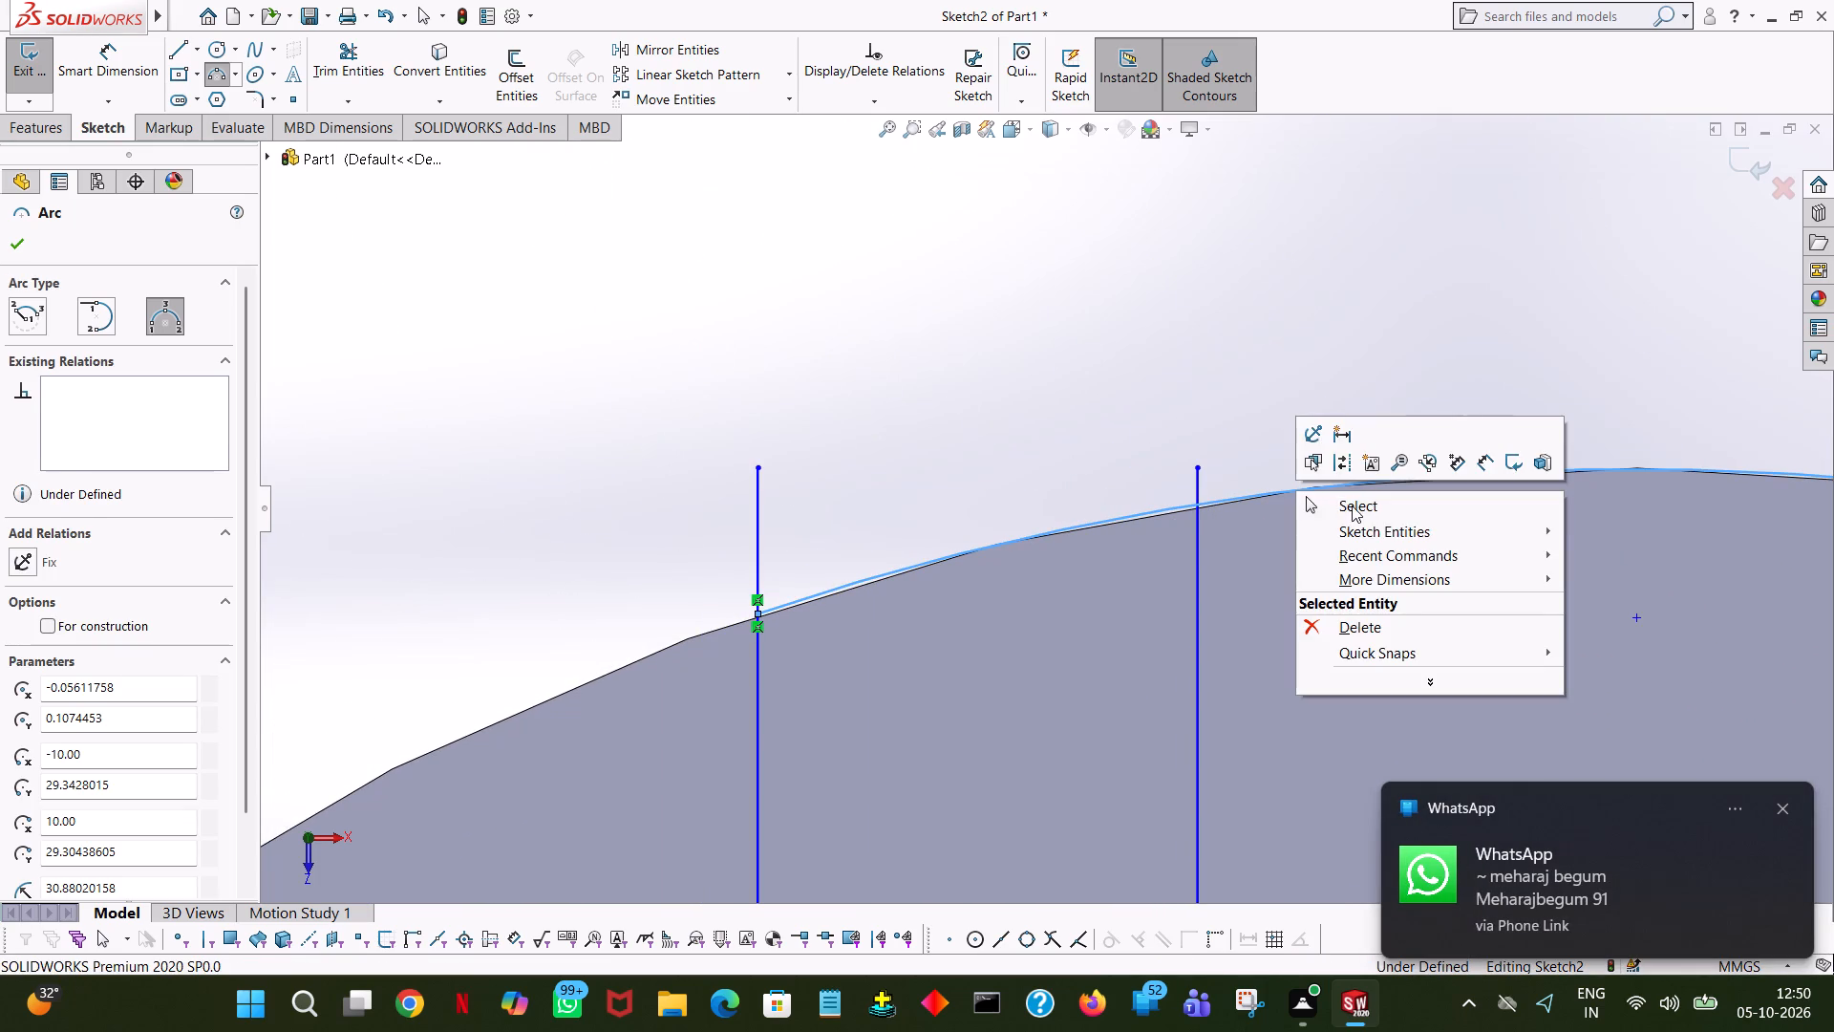
pyautogui.click(1352, 505)
# Trim away the ends of all four vertical lines that extend beyond the new arc, including the leftover stub on the +X outer line.
pyautogui.keyDown('ctrl'); pyautogui.scroll(-7, 1385, 392); pyautogui.keyUp('ctrl')
pyautogui.keyDown('ctrl'); pyautogui.scroll(11, 1385, 392); pyautogui.keyUp('ctrl')
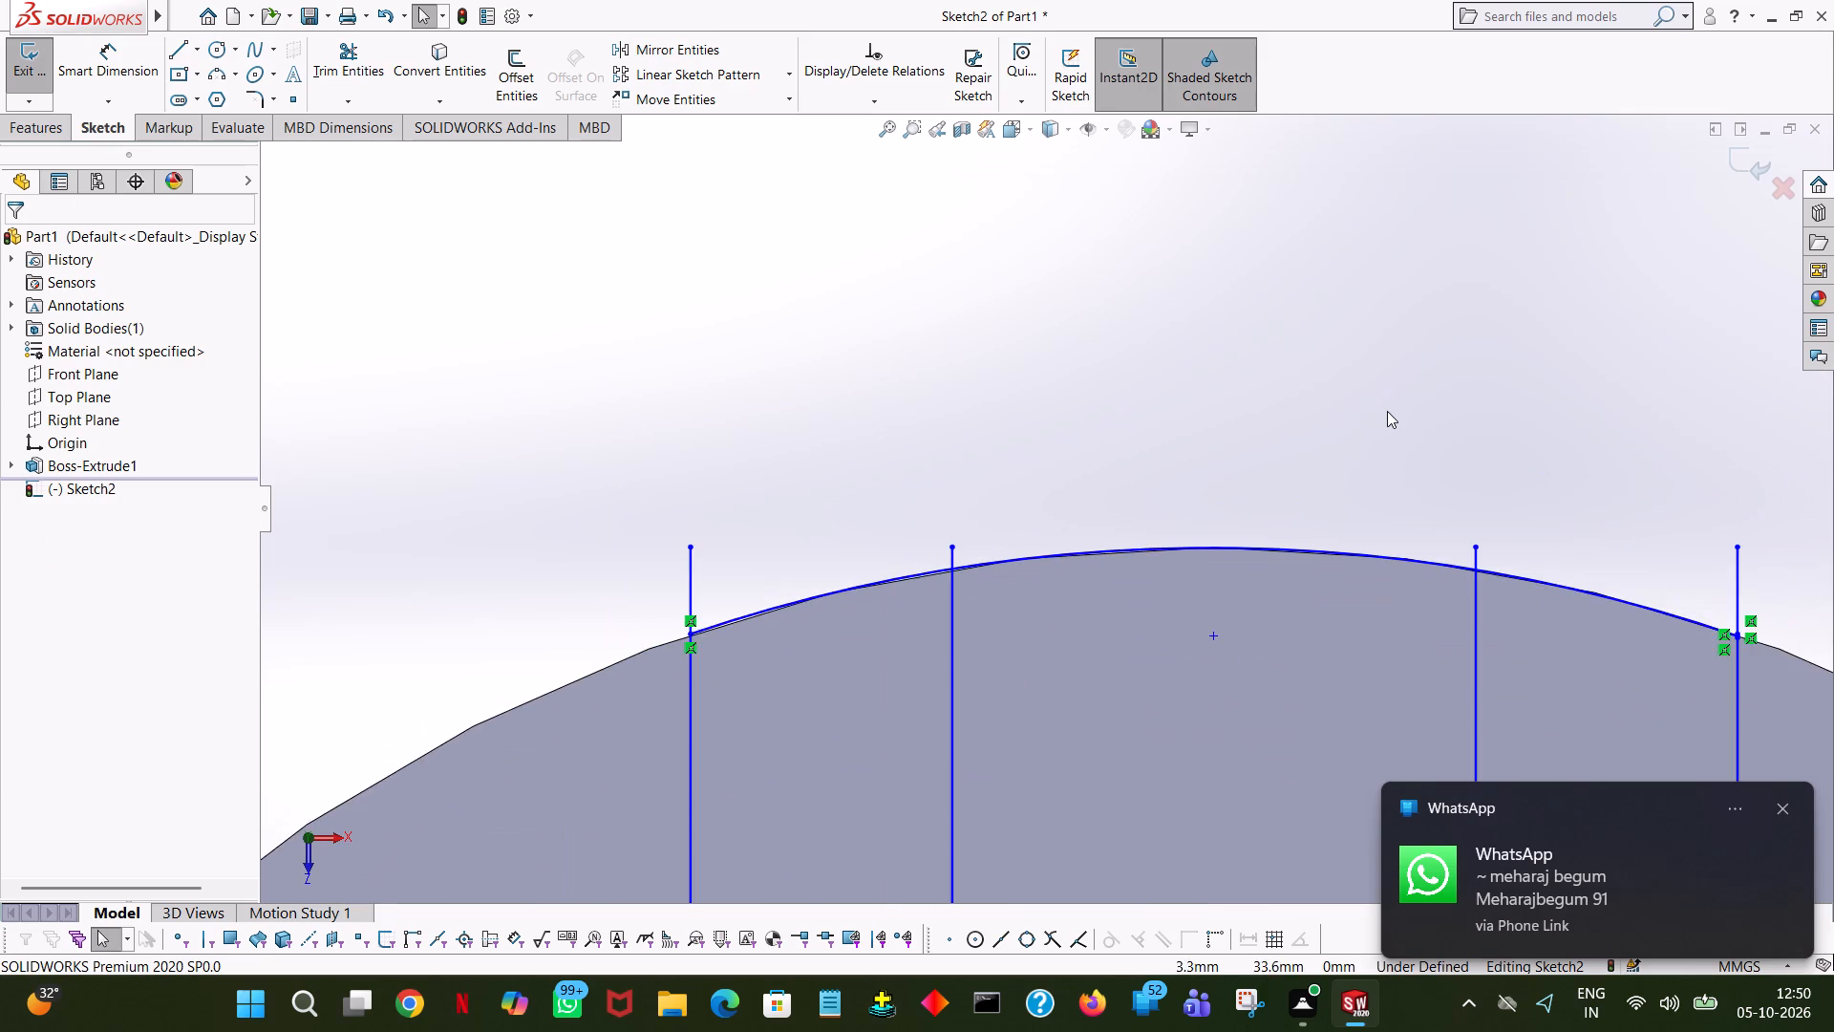
pyautogui.click(343, 50)
pyautogui.click(745, 552)
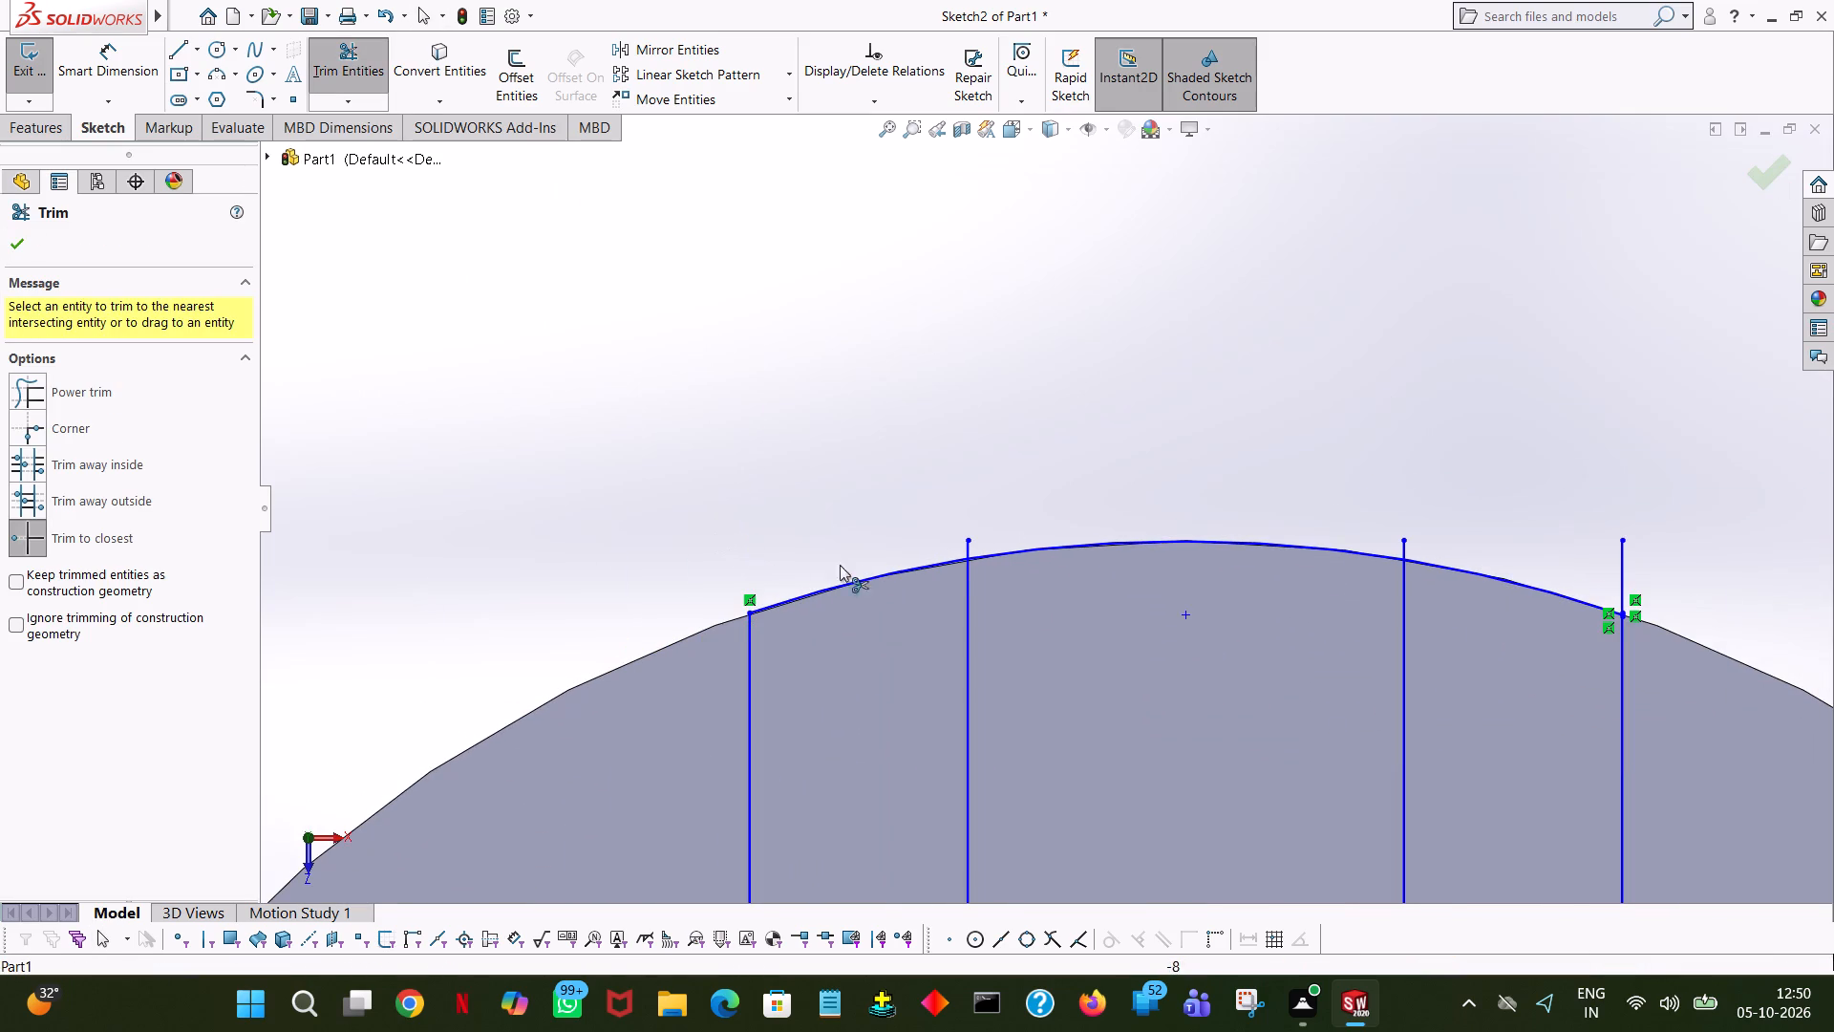
pyautogui.click(971, 542)
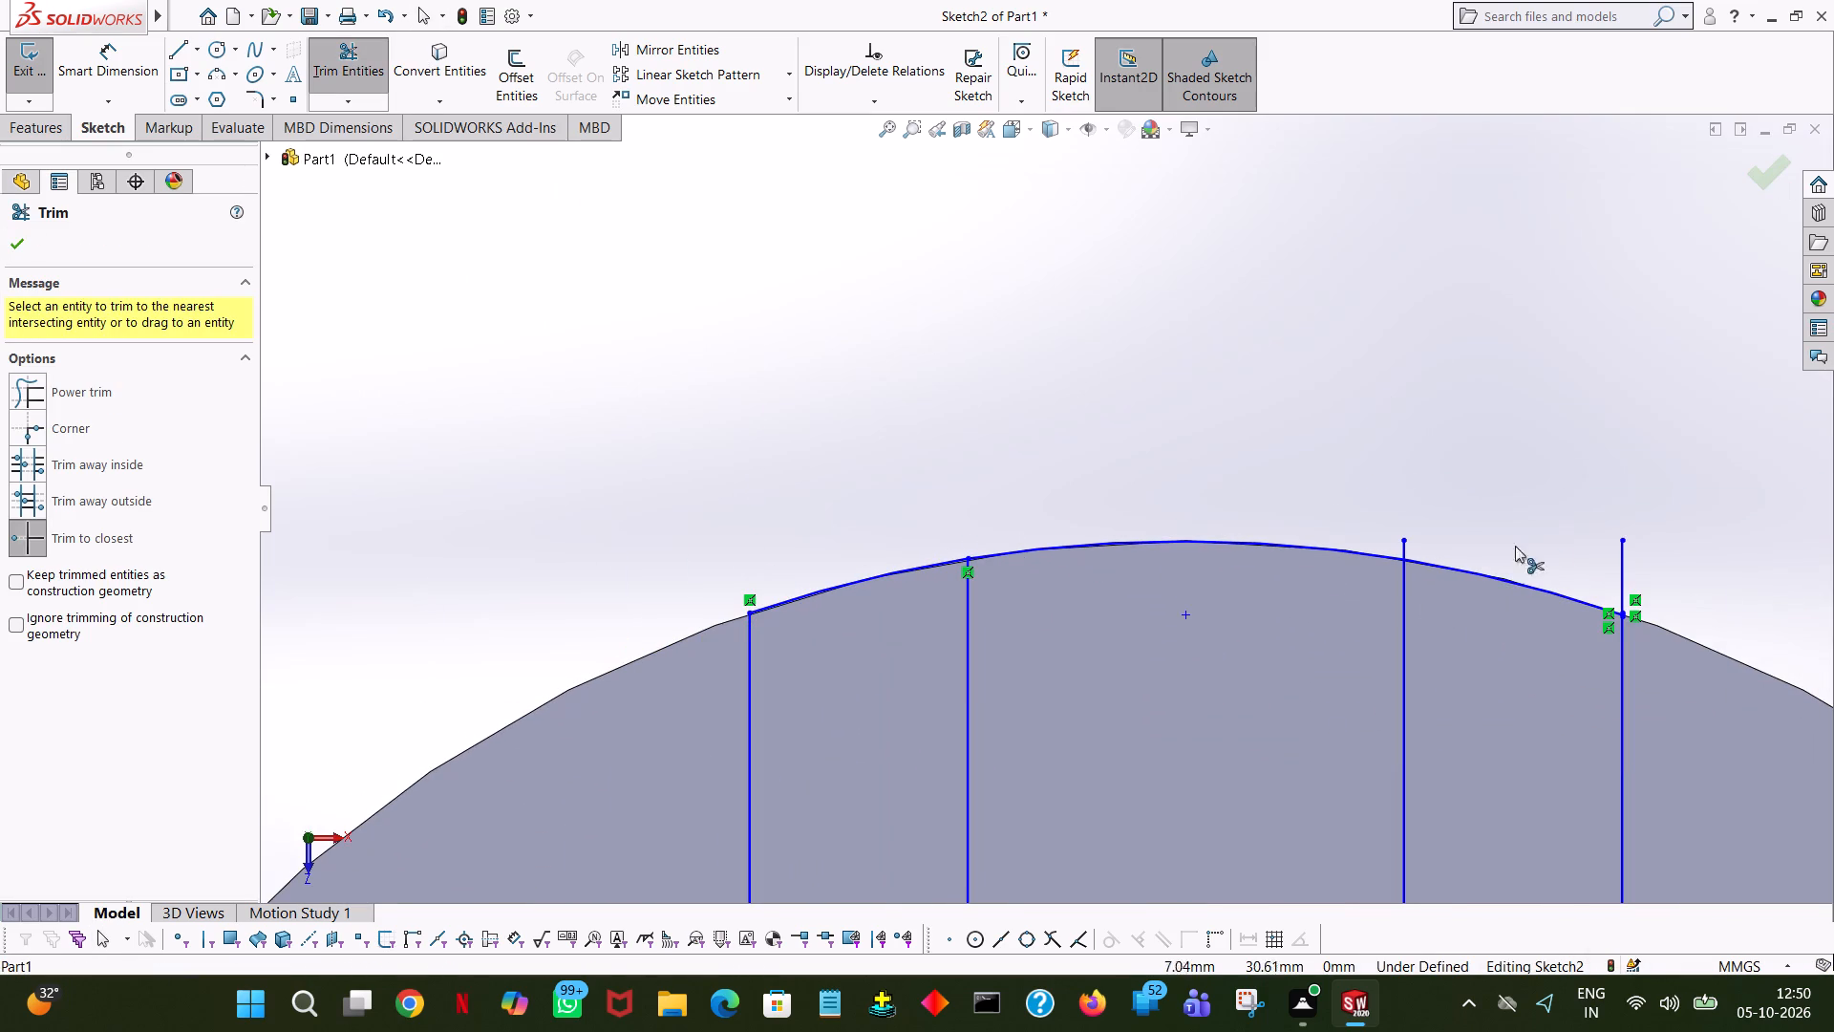
pyautogui.click(1406, 547)
pyautogui.click(1624, 571)
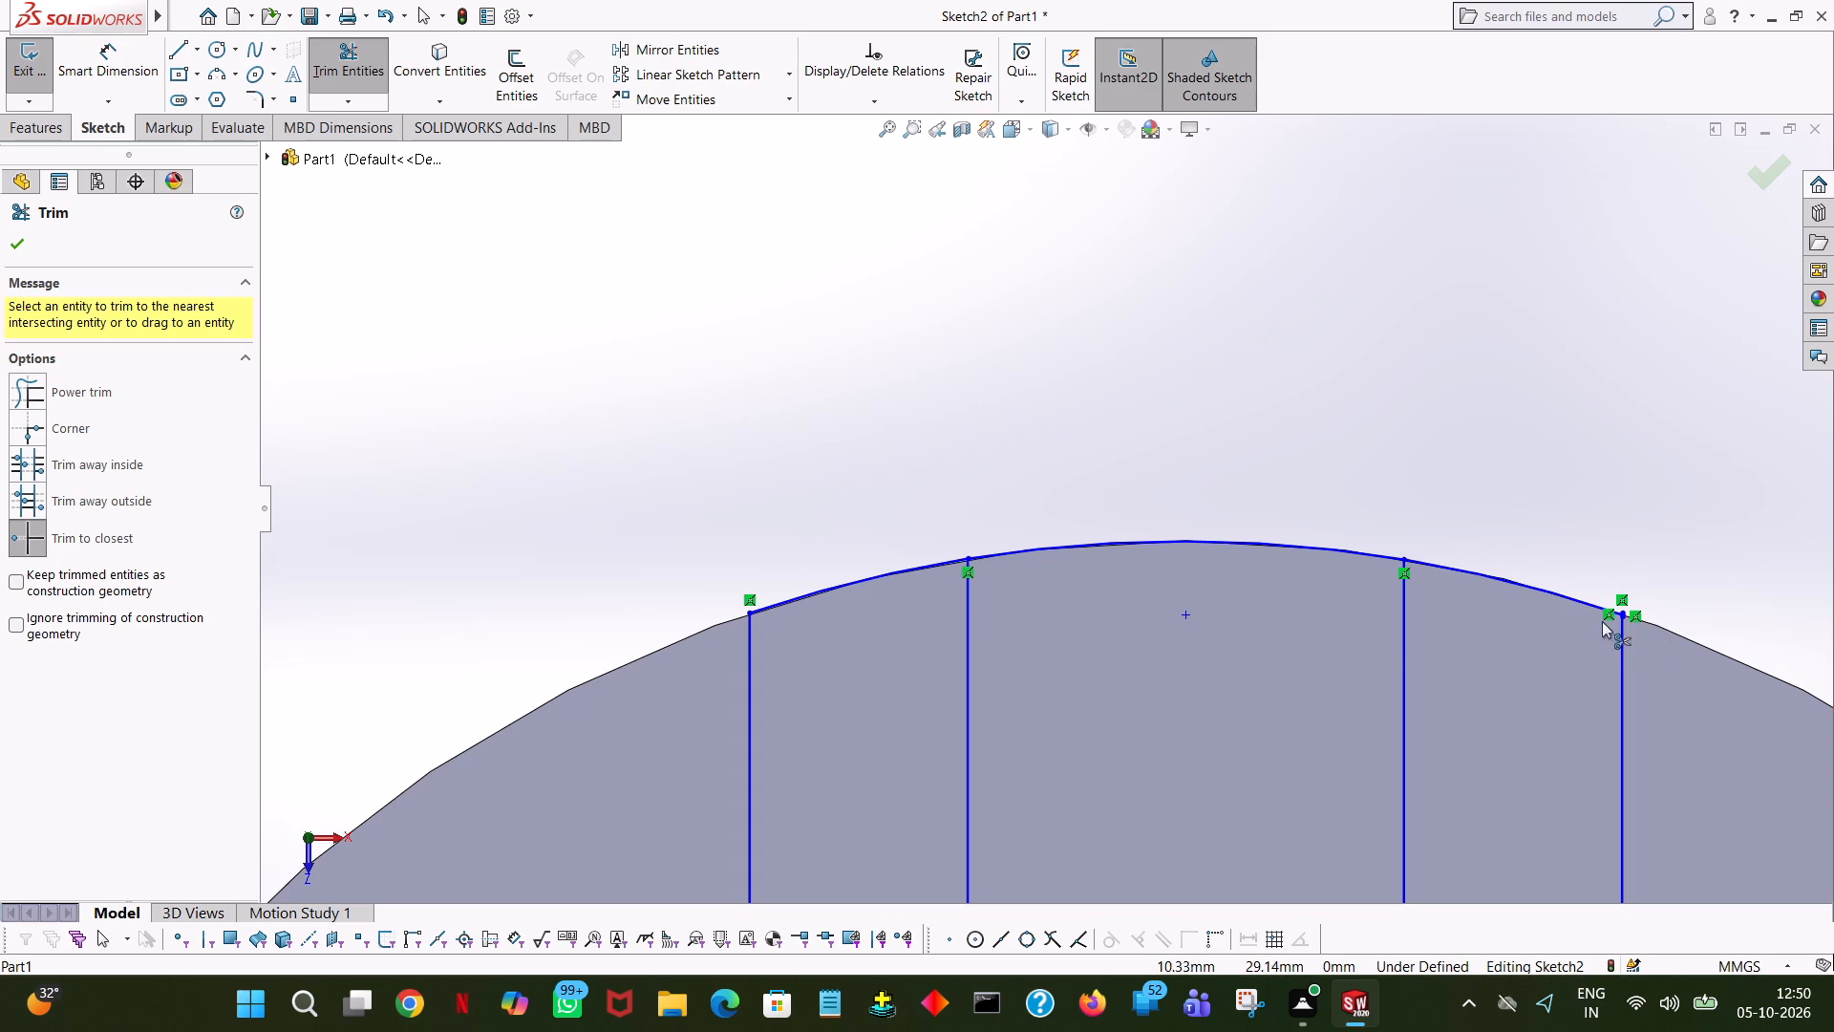
pyautogui.keyDown('ctrl'); pyautogui.scroll(-10, 1589, 591); pyautogui.keyUp('ctrl')
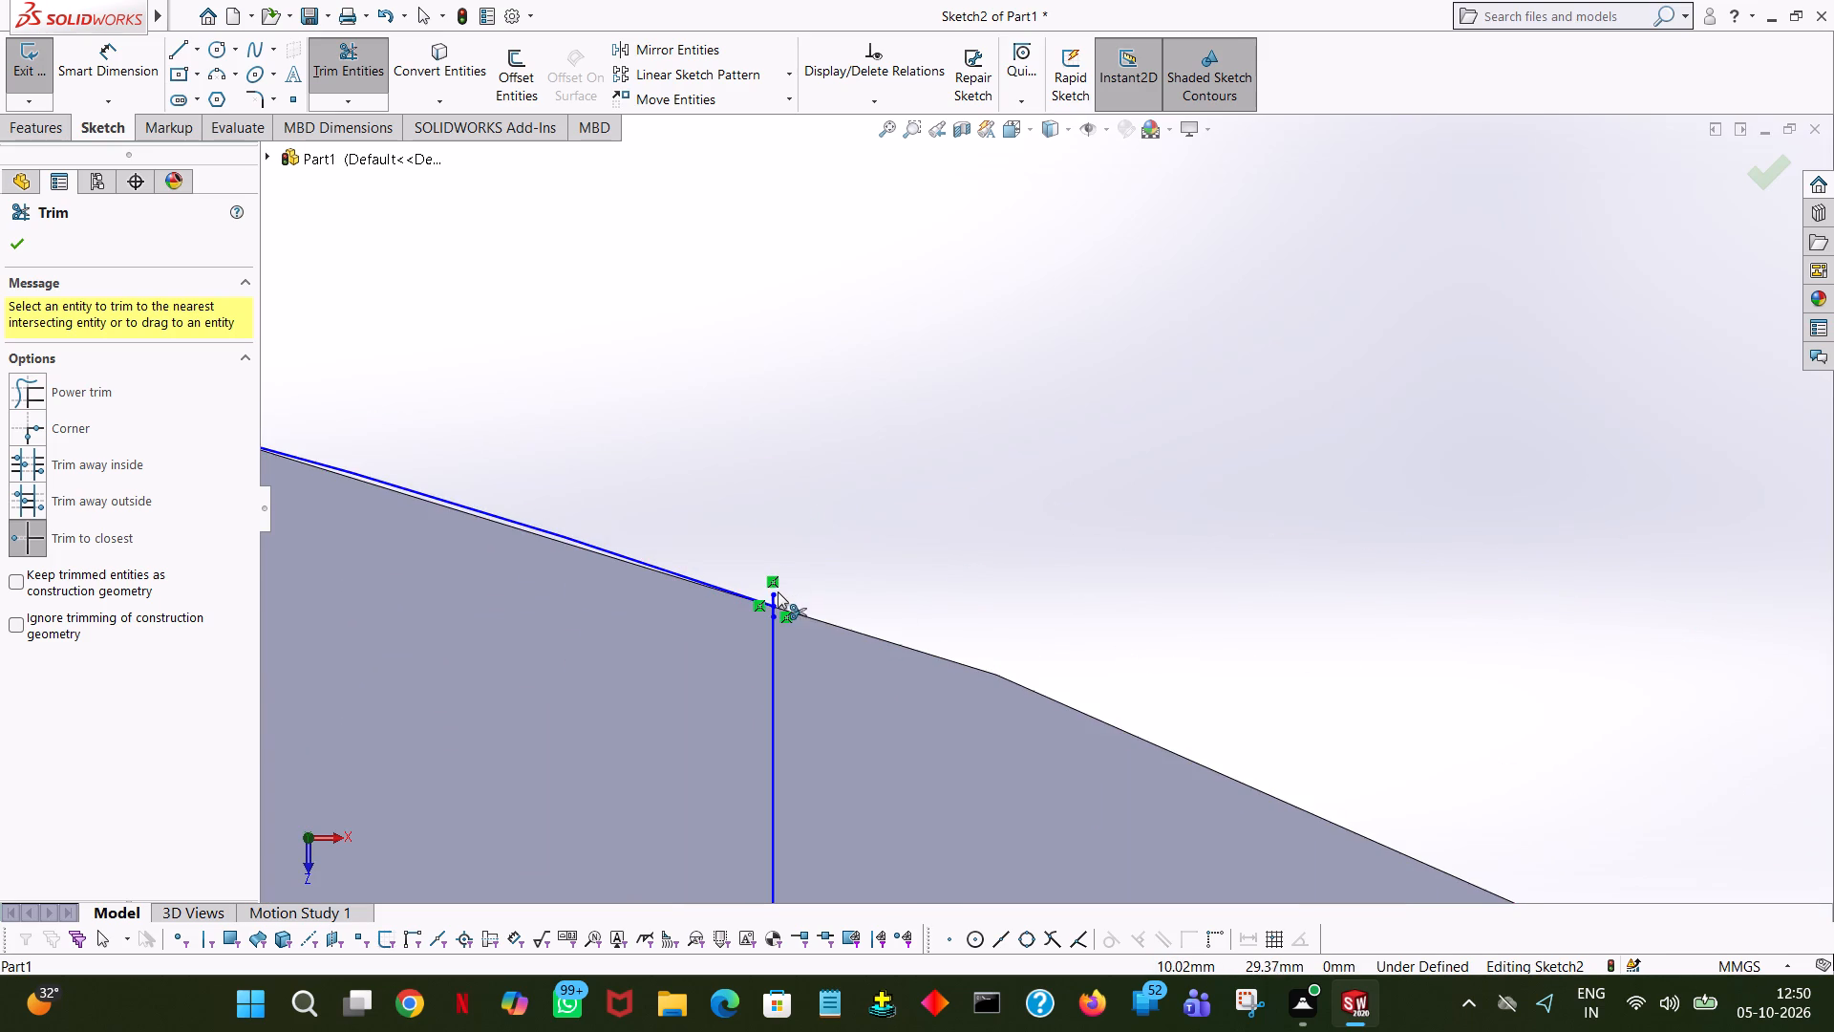
pyautogui.click(778, 597)
pyautogui.keyDown('ctrl'); pyautogui.scroll(-6, 791, 605); pyautogui.keyUp('ctrl')
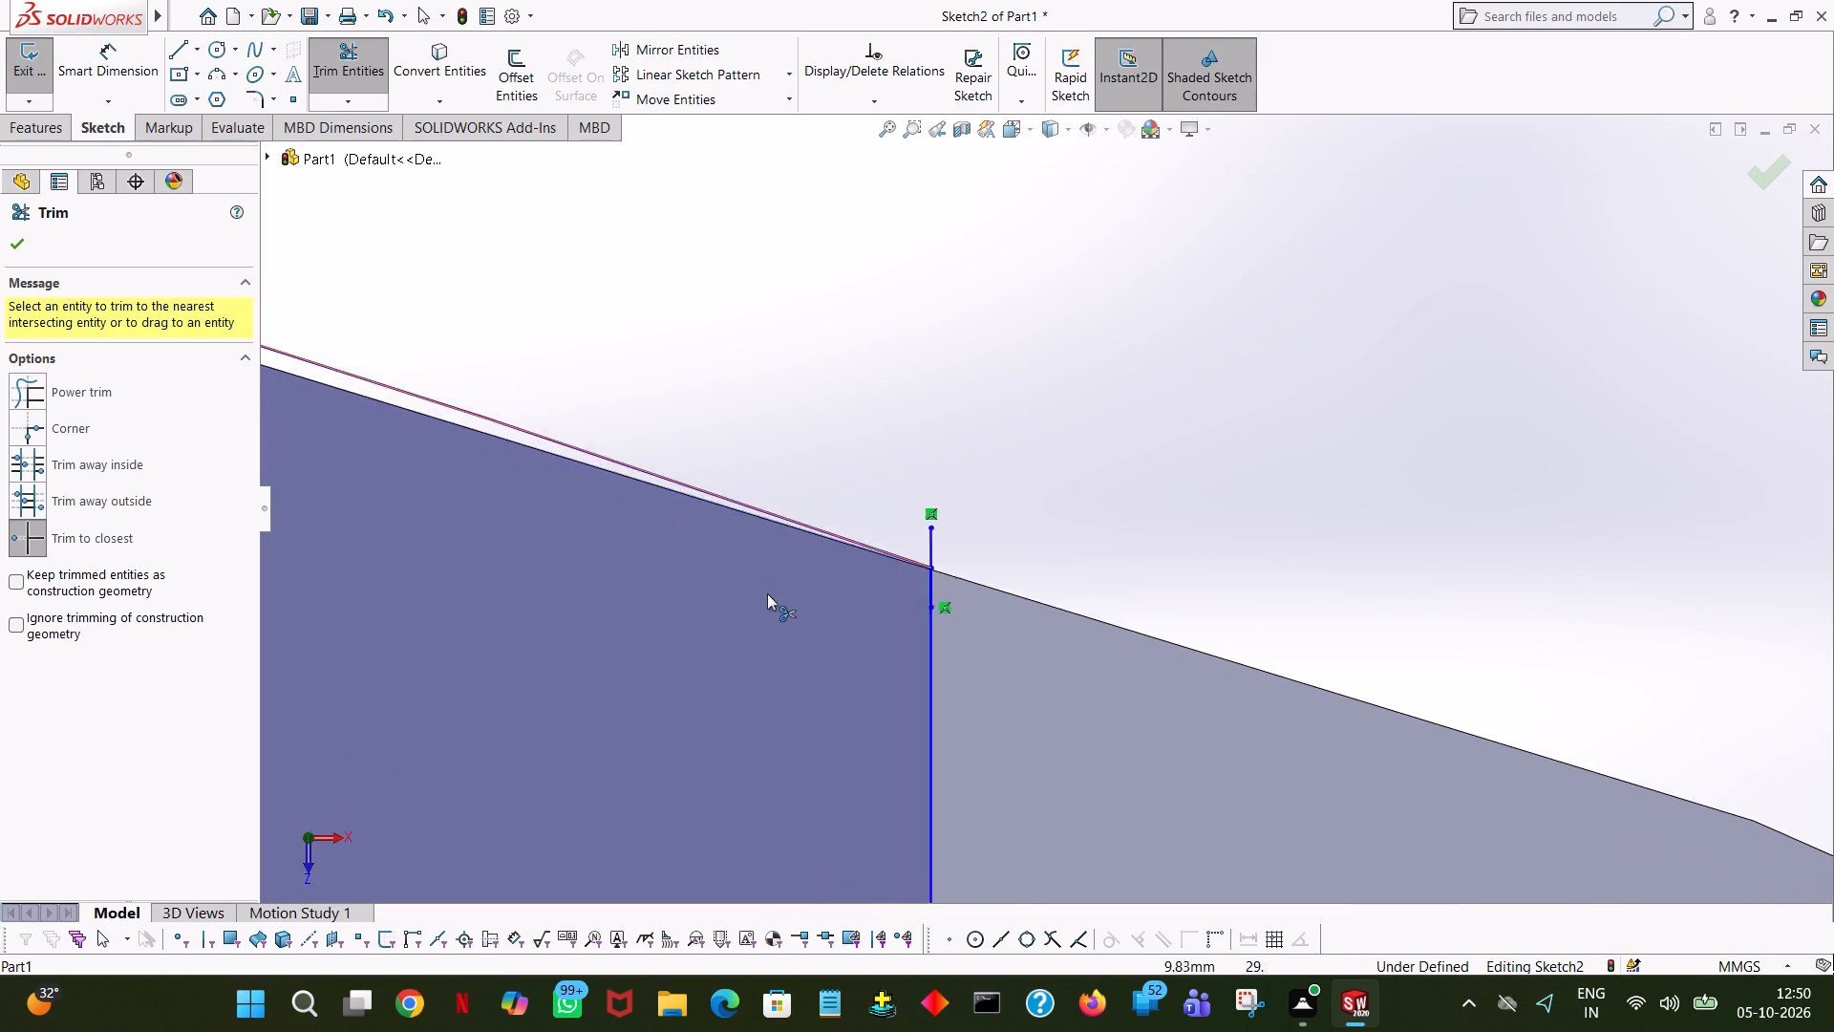
pyautogui.keyDown('ctrl'); pyautogui.scroll(-4, 767, 593); pyautogui.keyUp('ctrl')
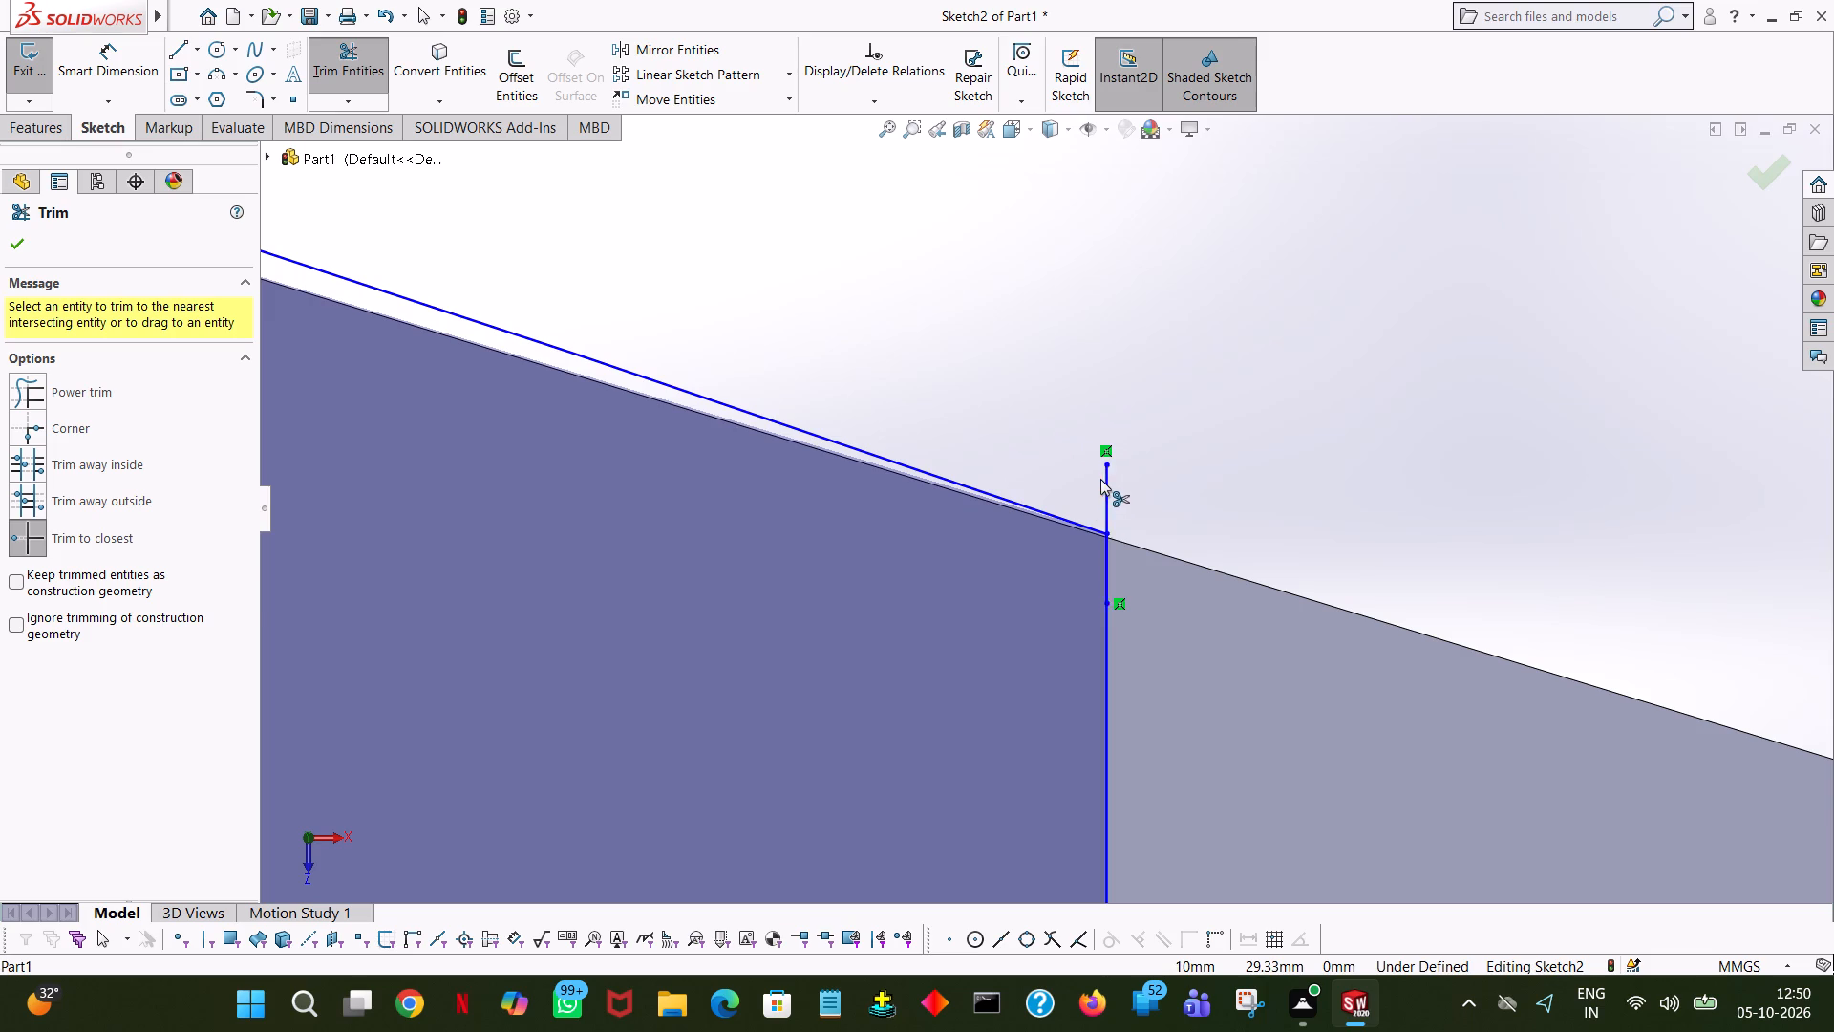
pyautogui.click(1107, 481)
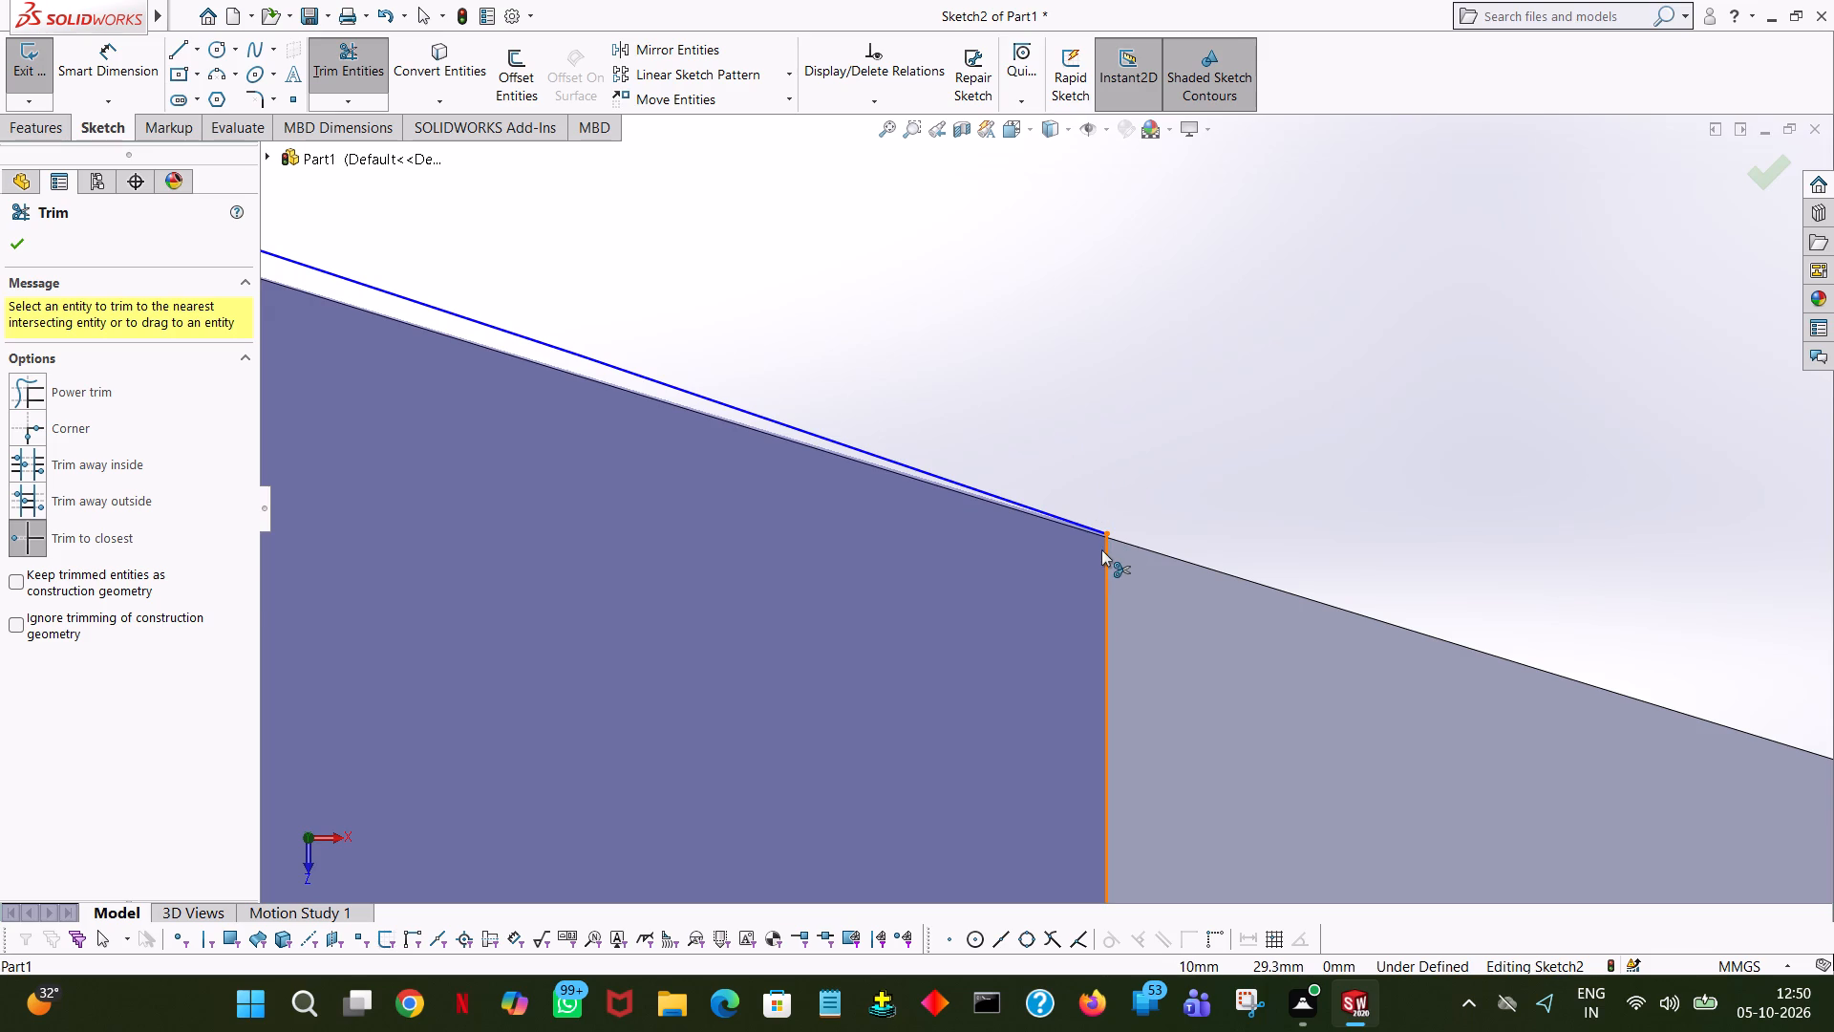
# Trim away the horizontal base segment through the origin between the two inner vertical lines and finish trimming.
pyautogui.keyDown('ctrl'); pyautogui.scroll(-5, 1115, 574); pyautogui.keyUp('ctrl')
pyautogui.keyDown('ctrl'); pyautogui.scroll(12, 1000, 536); pyautogui.keyUp('ctrl')
pyautogui.scroll(-1, 985, 528)
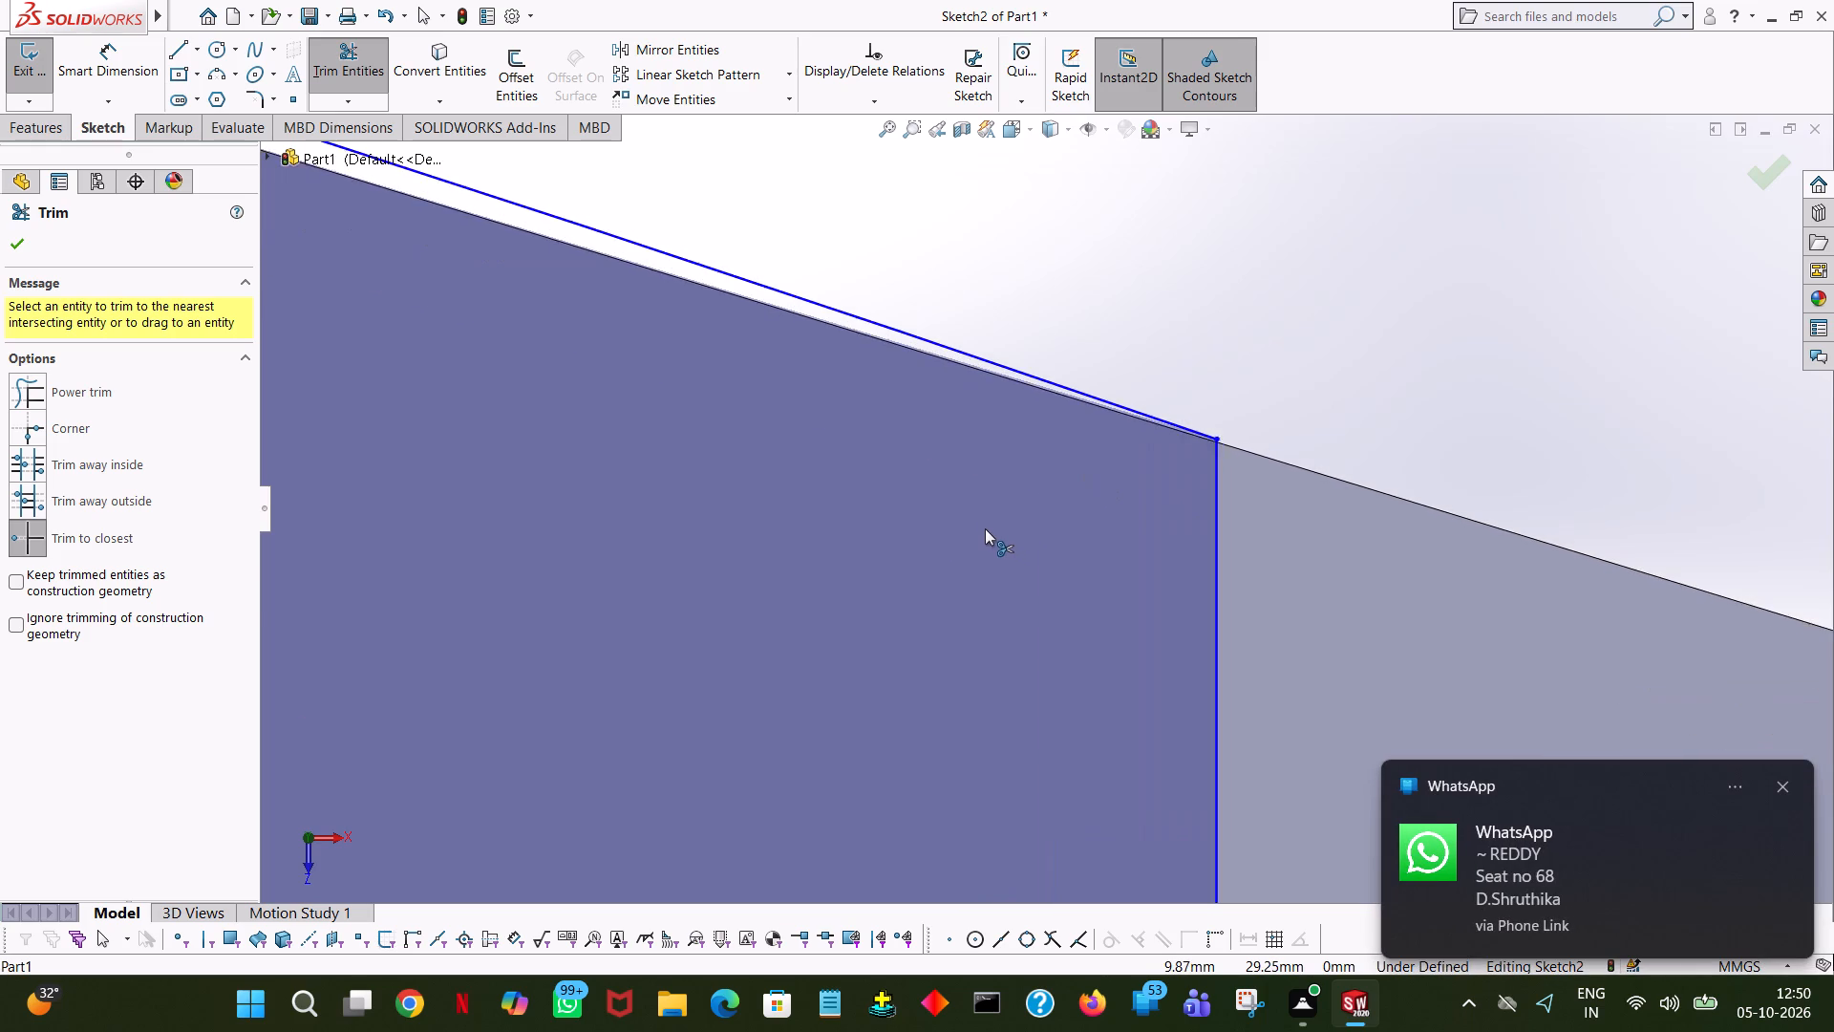
pyautogui.keyDown('ctrl'); pyautogui.scroll(2, 975, 527); pyautogui.keyUp('ctrl')
pyautogui.keyDown('ctrl'); pyautogui.scroll(6, 739, 451); pyautogui.keyUp('ctrl')
pyautogui.keyDown('ctrl'); pyautogui.scroll(3, 320, 352); pyautogui.keyUp('ctrl')
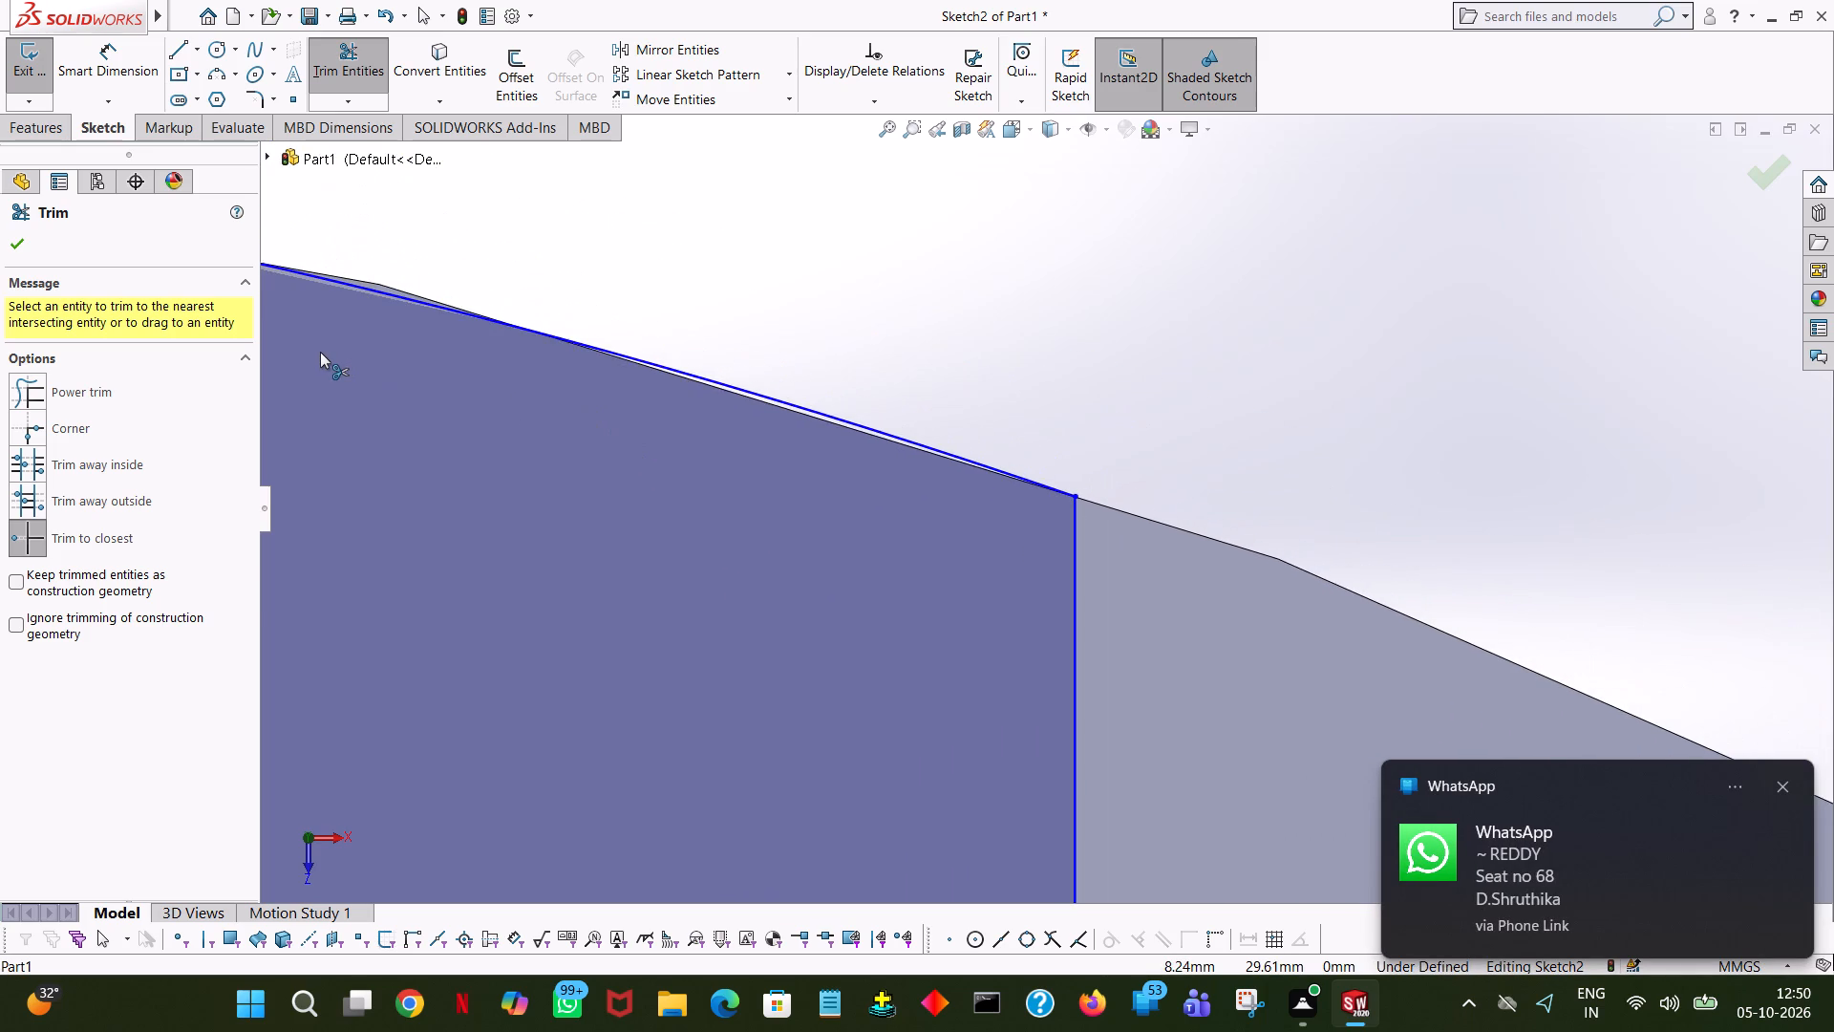
pyautogui.keyDown('ctrl'); pyautogui.scroll(3, 320, 352); pyautogui.keyUp('ctrl')
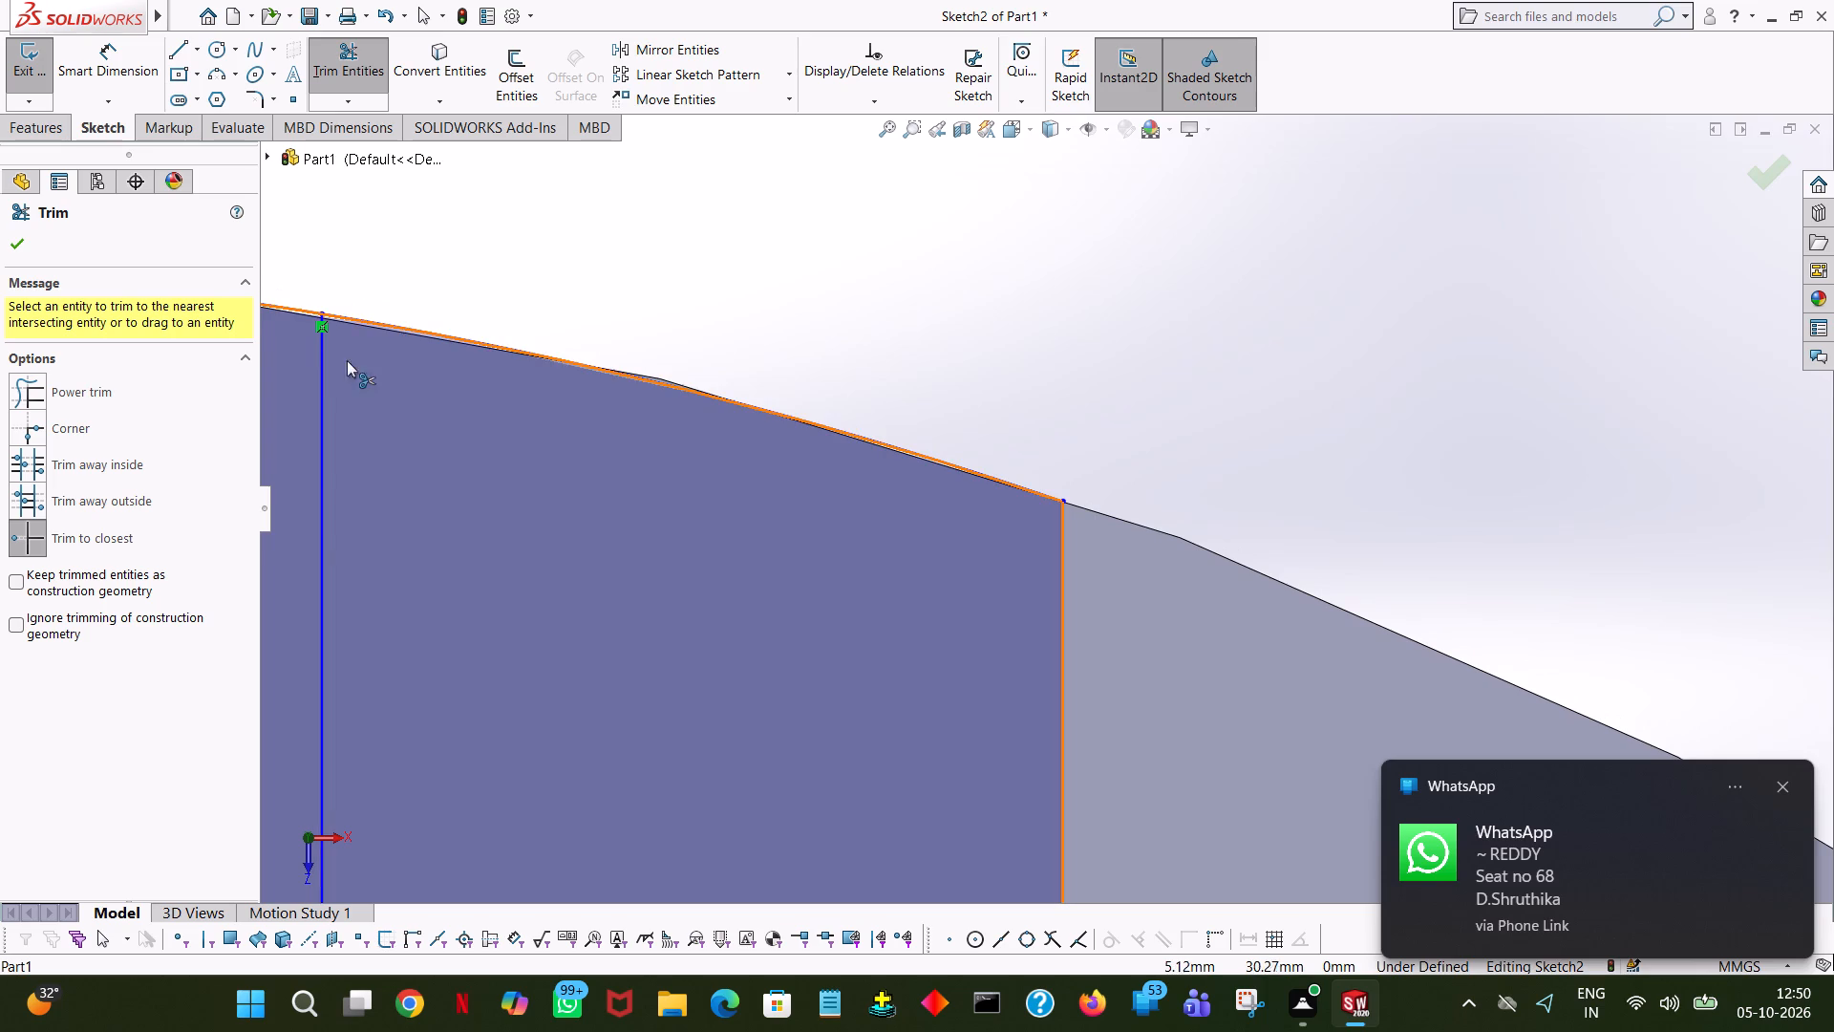
pyautogui.keyDown('ctrl'); pyautogui.scroll(4, 536, 438); pyautogui.keyUp('ctrl')
pyautogui.keyDown('ctrl'); pyautogui.scroll(5, 1092, 574); pyautogui.keyUp('ctrl')
pyautogui.keyDown('ctrl'); pyautogui.scroll(1, 1004, 648); pyautogui.keyUp('ctrl')
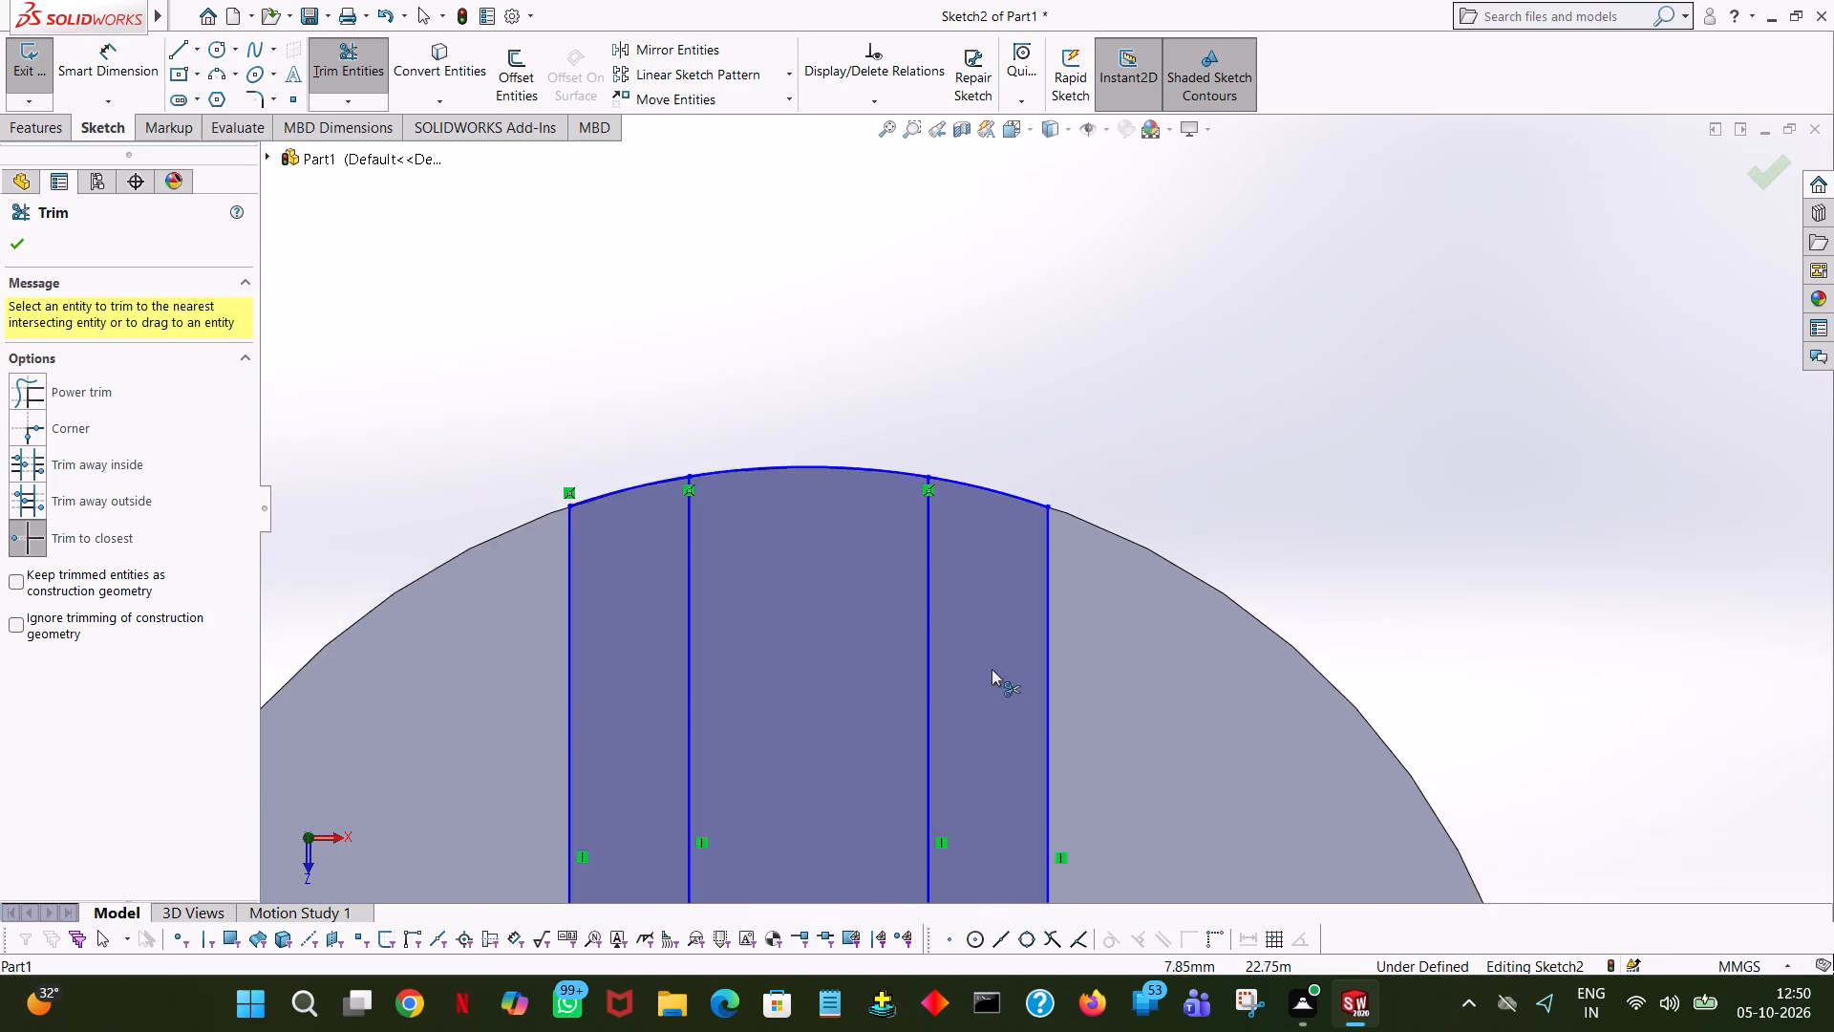
pyautogui.keyDown('ctrl'); pyautogui.scroll(3, 992, 669); pyautogui.keyUp('ctrl')
pyautogui.keyDown('ctrl'); pyautogui.scroll(5, 983, 827); pyautogui.keyUp('ctrl')
pyautogui.keyDown('ctrl'); pyautogui.scroll(-2, 980, 764); pyautogui.keyUp('ctrl')
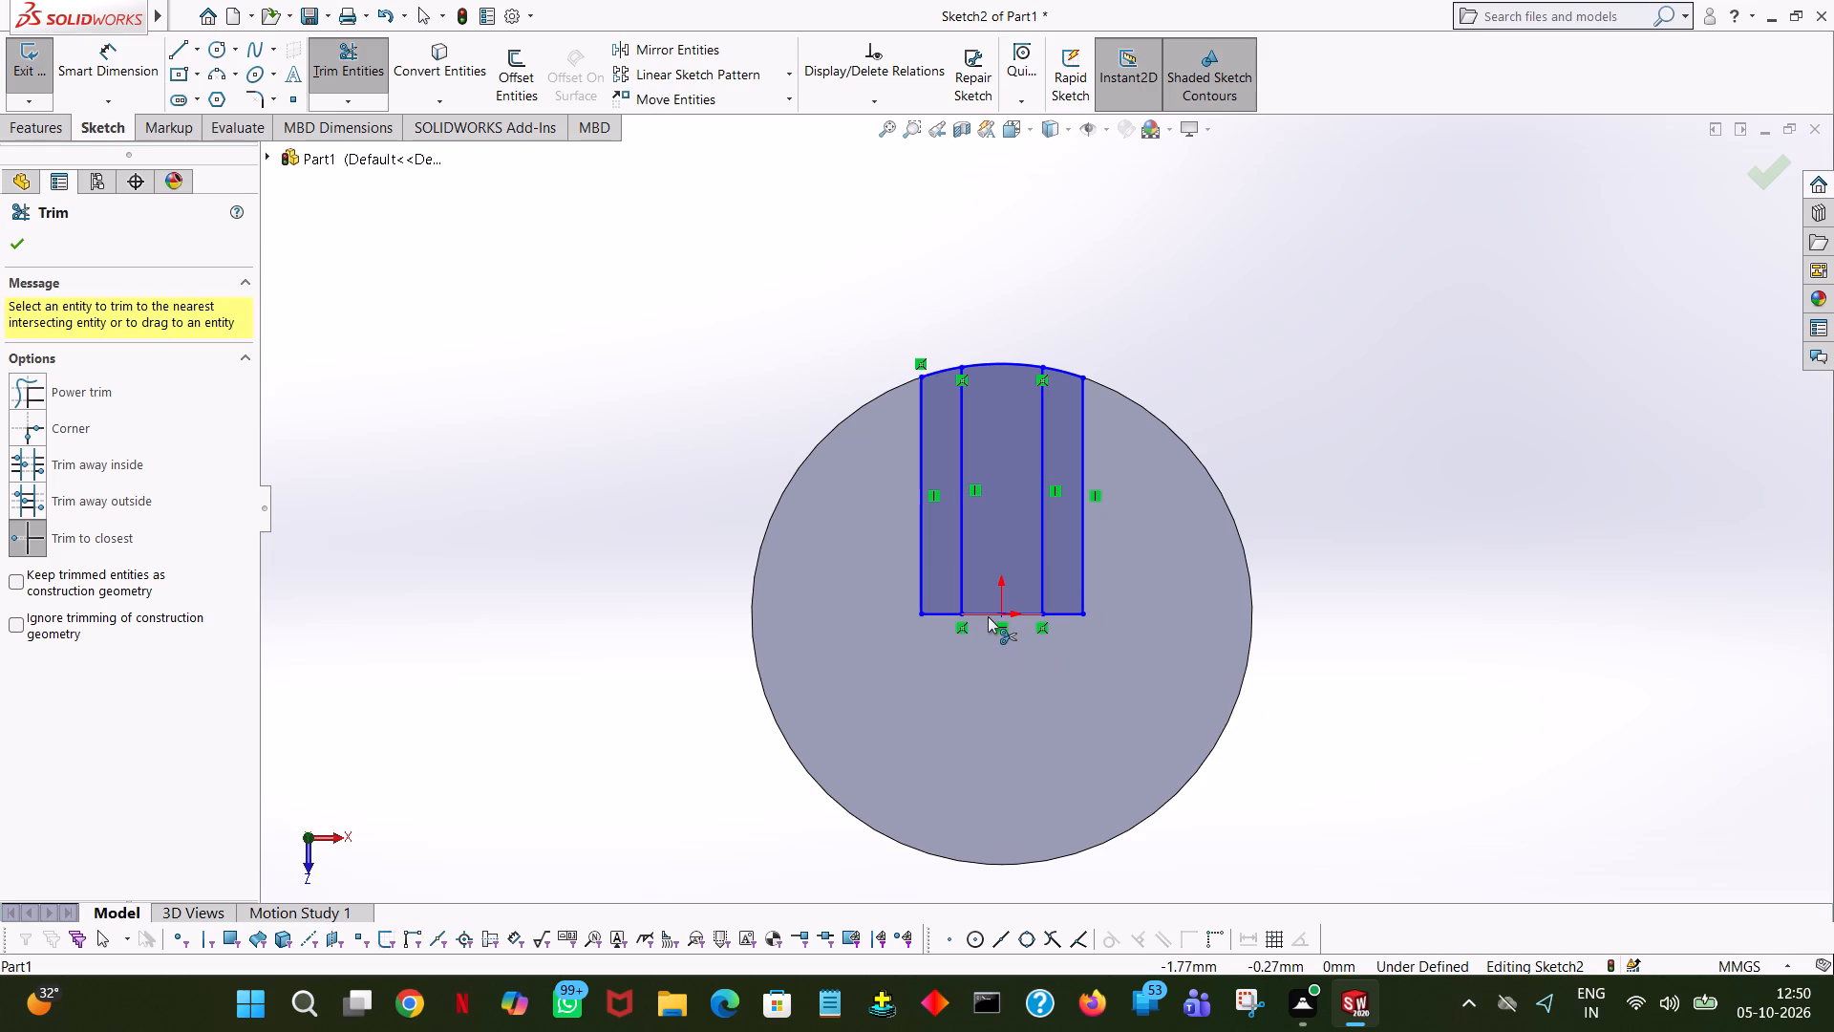
pyautogui.click(986, 614)
pyautogui.click(27, 244)
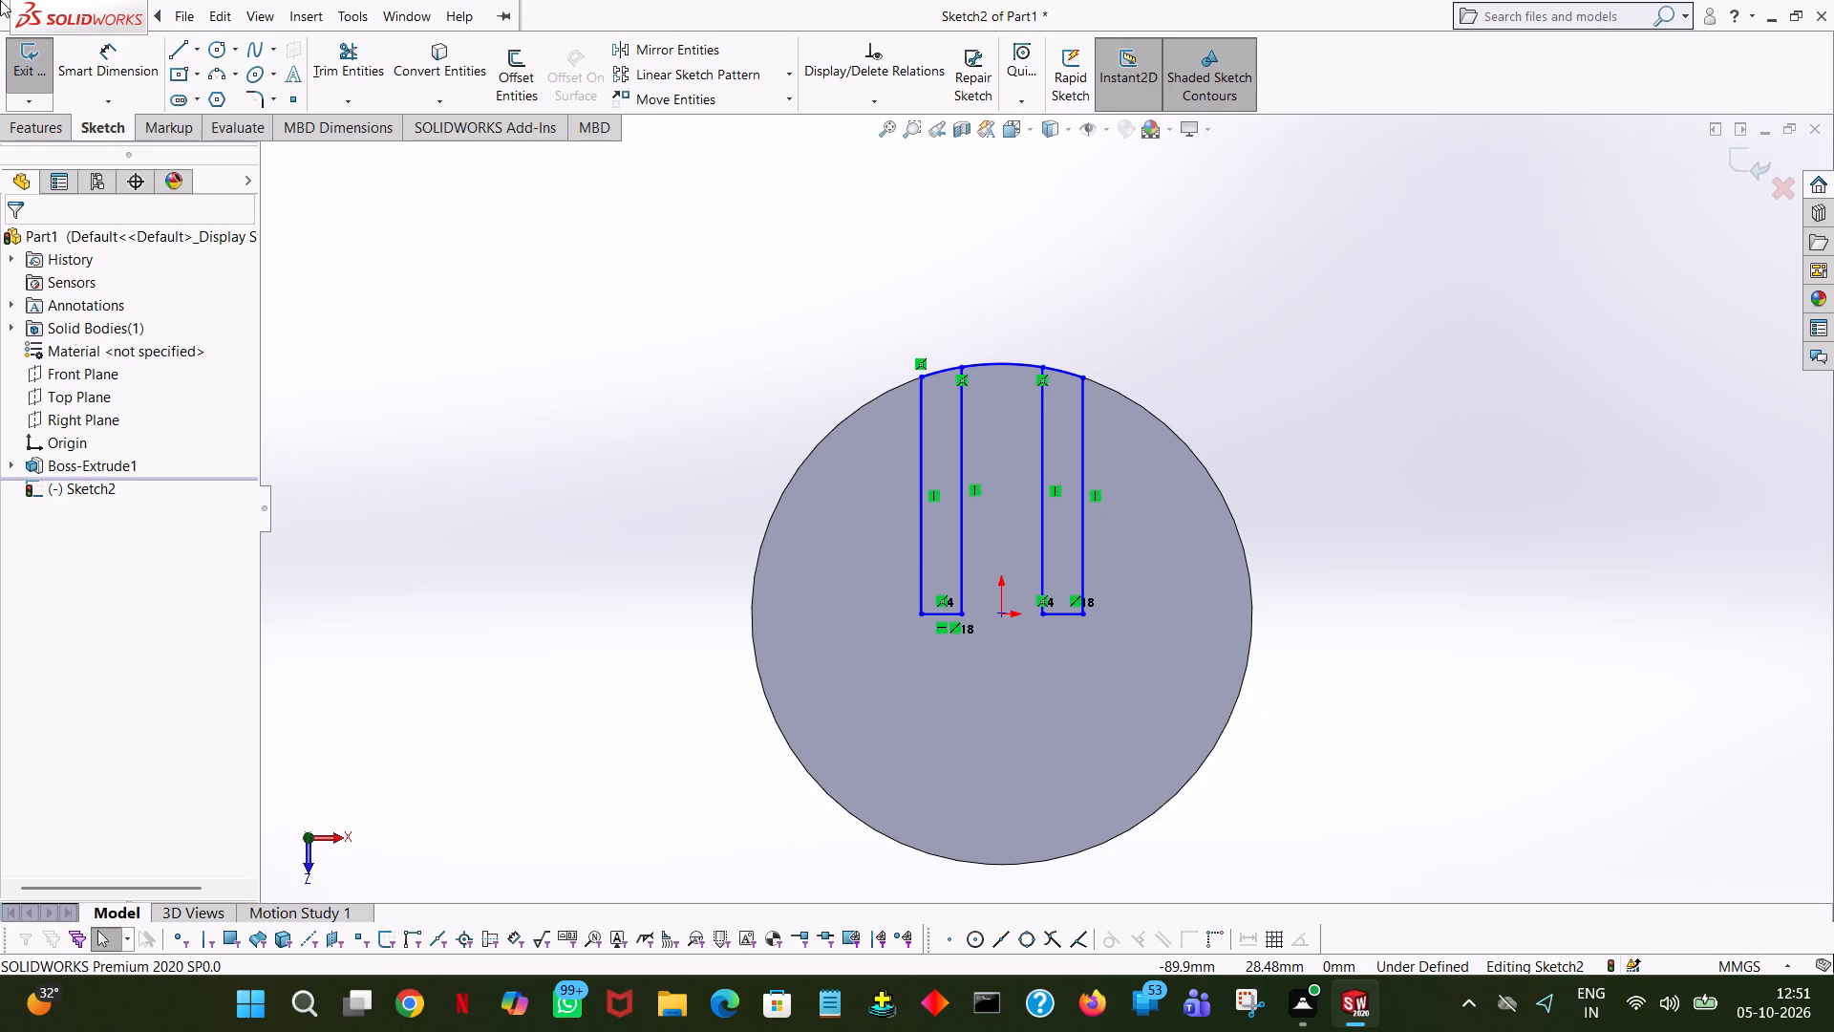
pyautogui.click(708, 278)
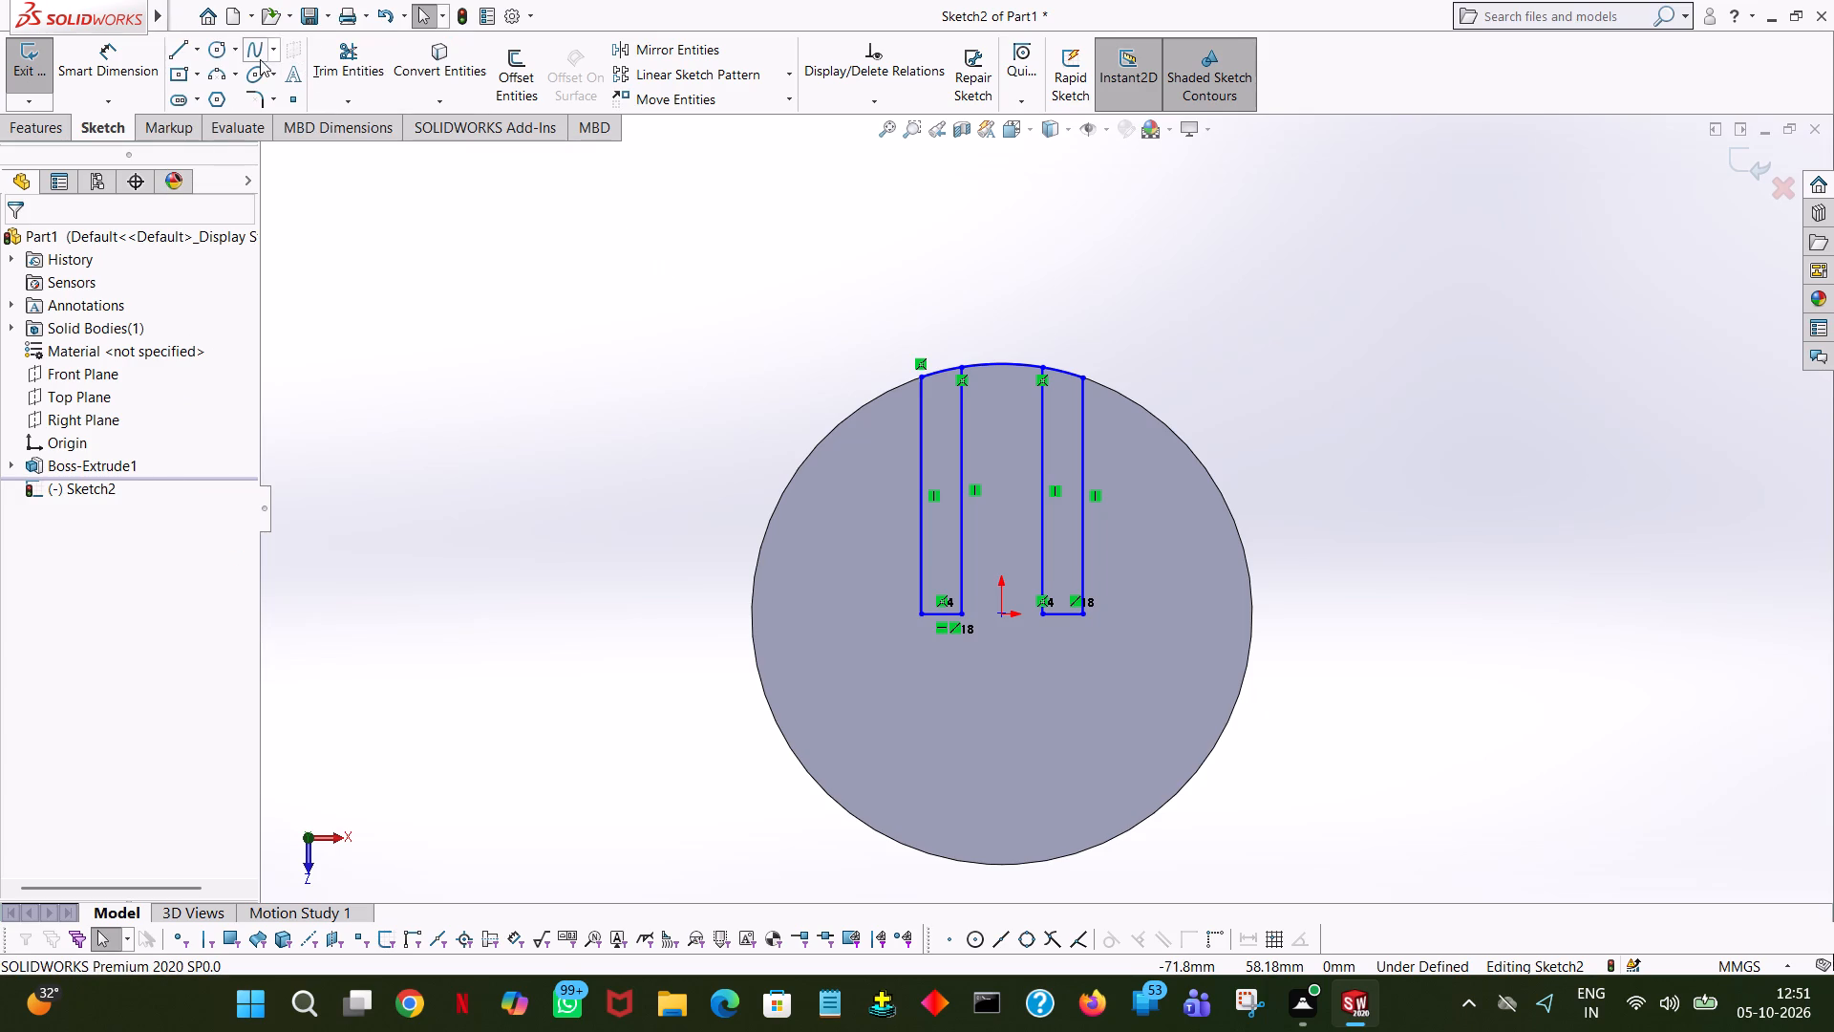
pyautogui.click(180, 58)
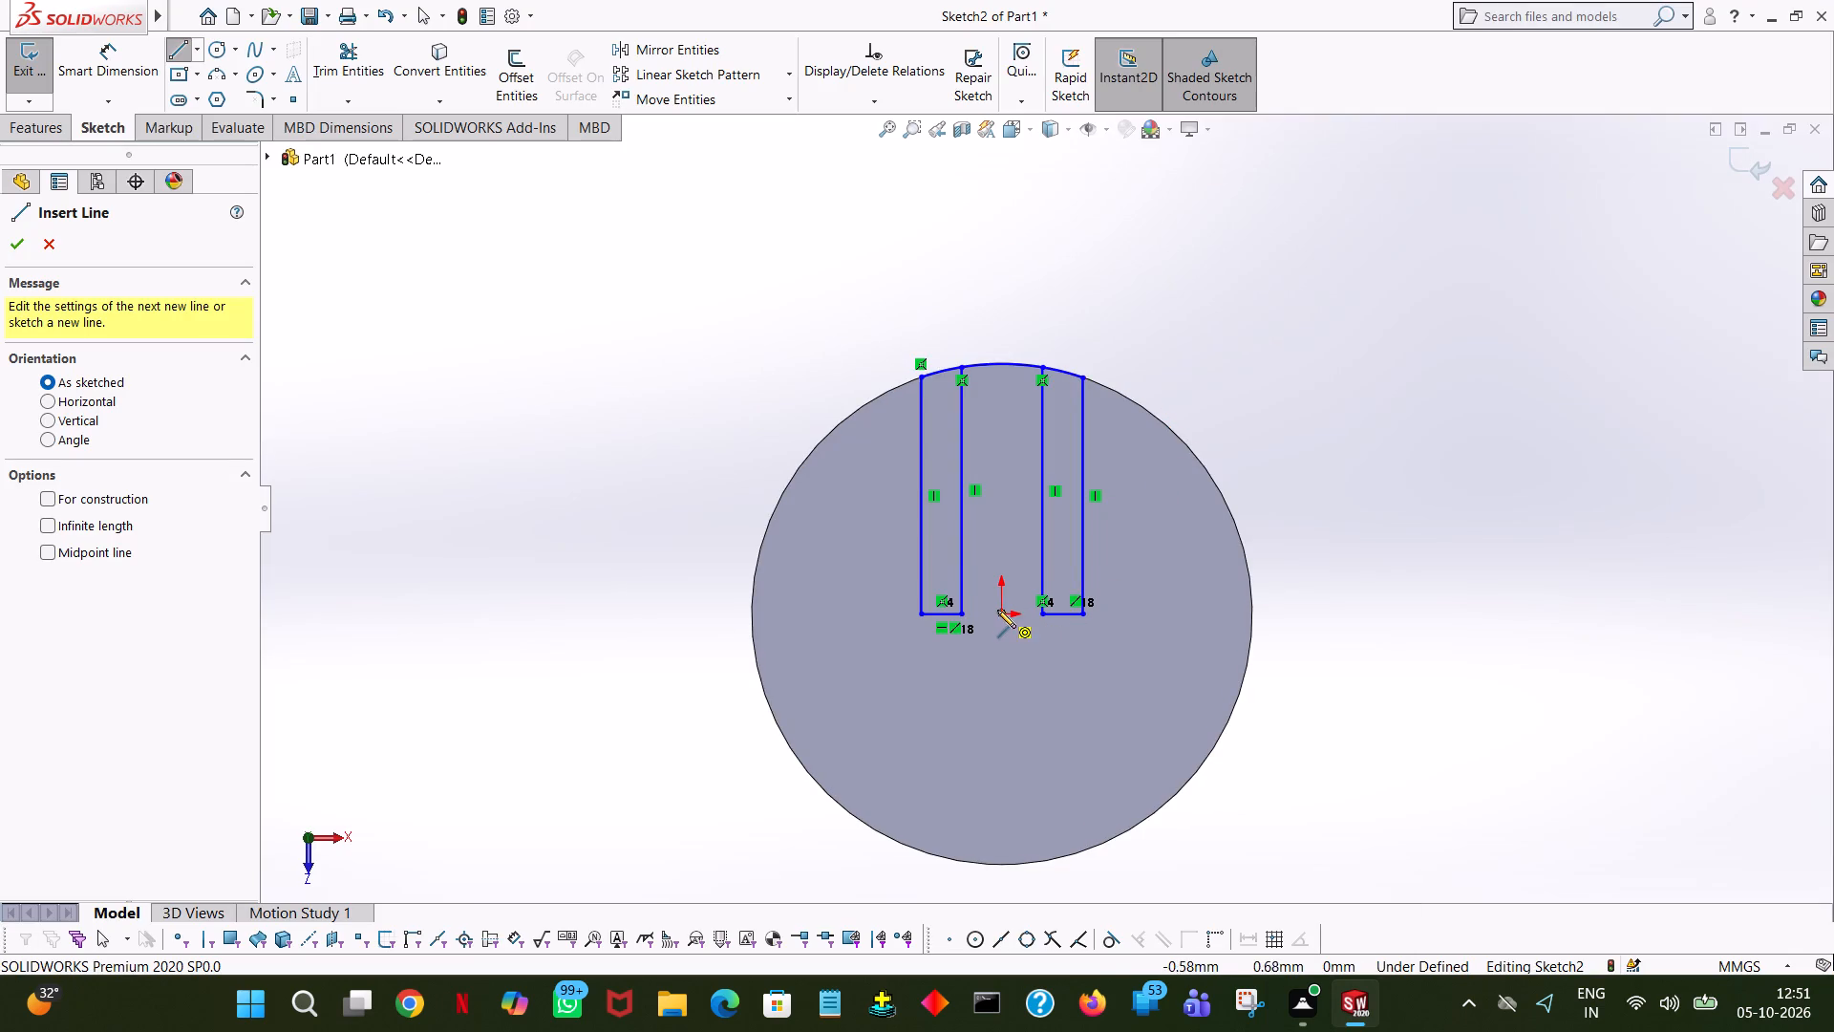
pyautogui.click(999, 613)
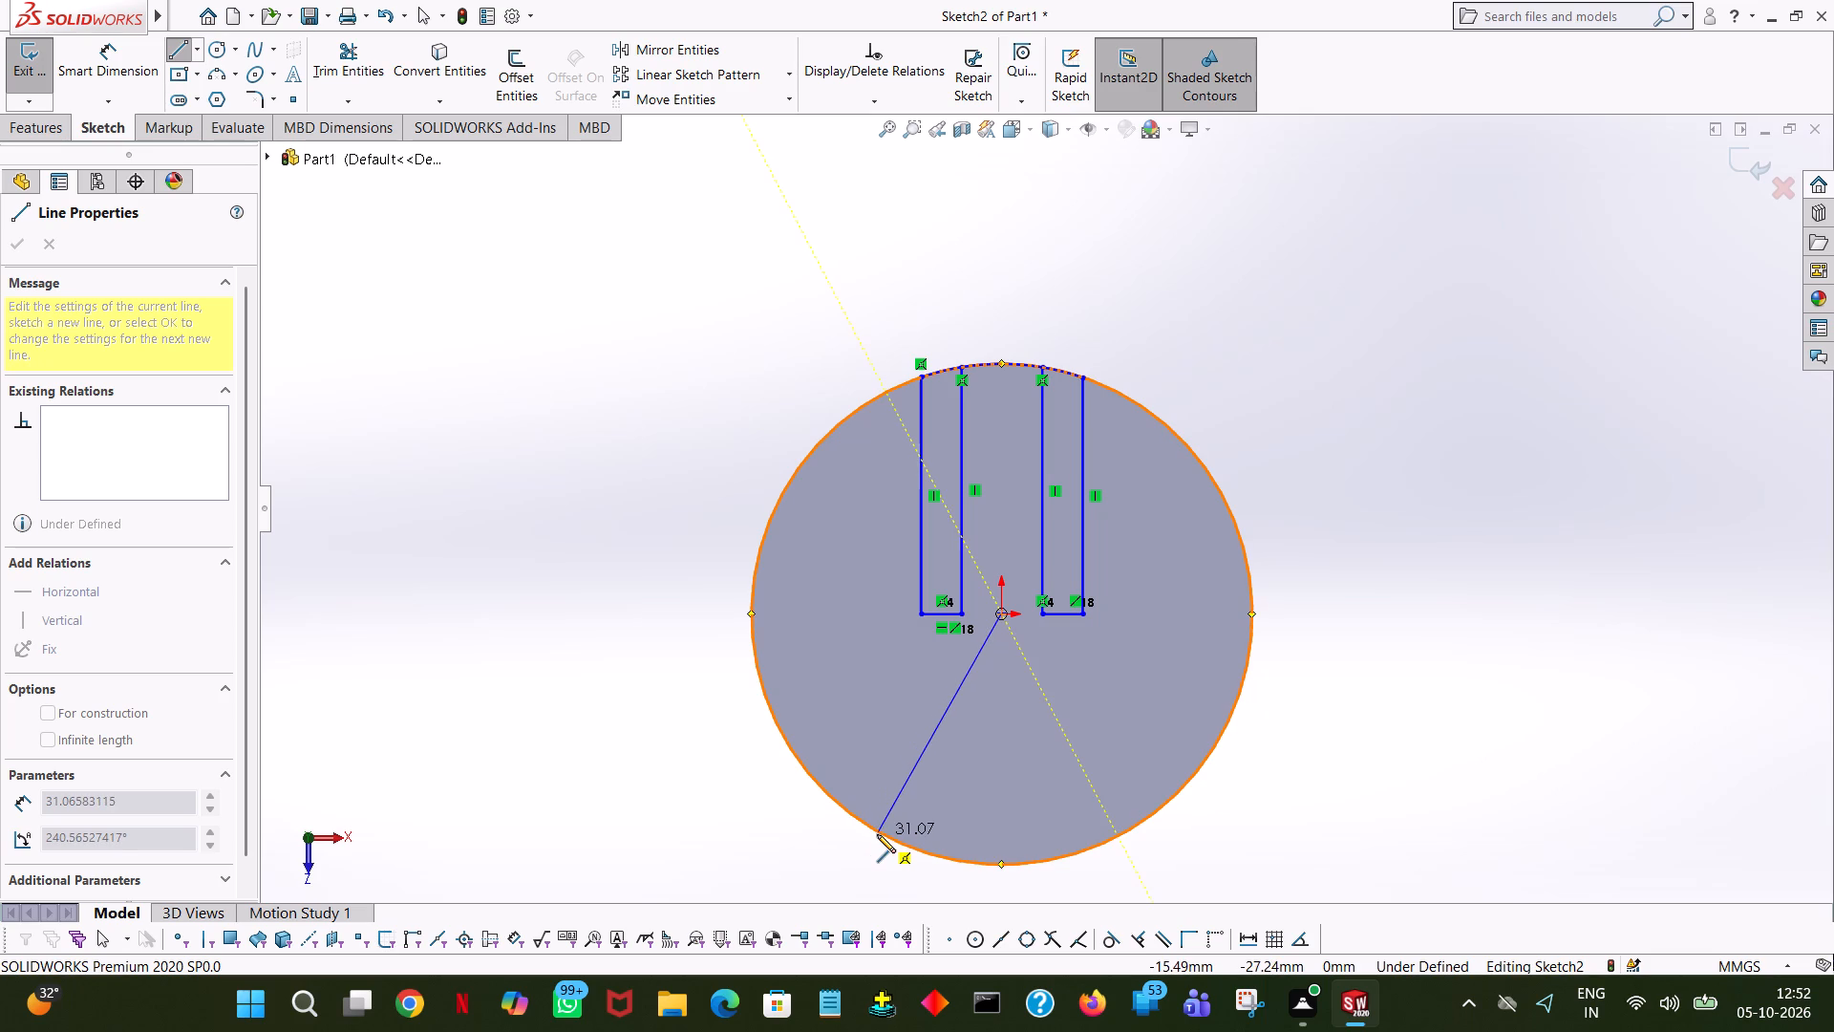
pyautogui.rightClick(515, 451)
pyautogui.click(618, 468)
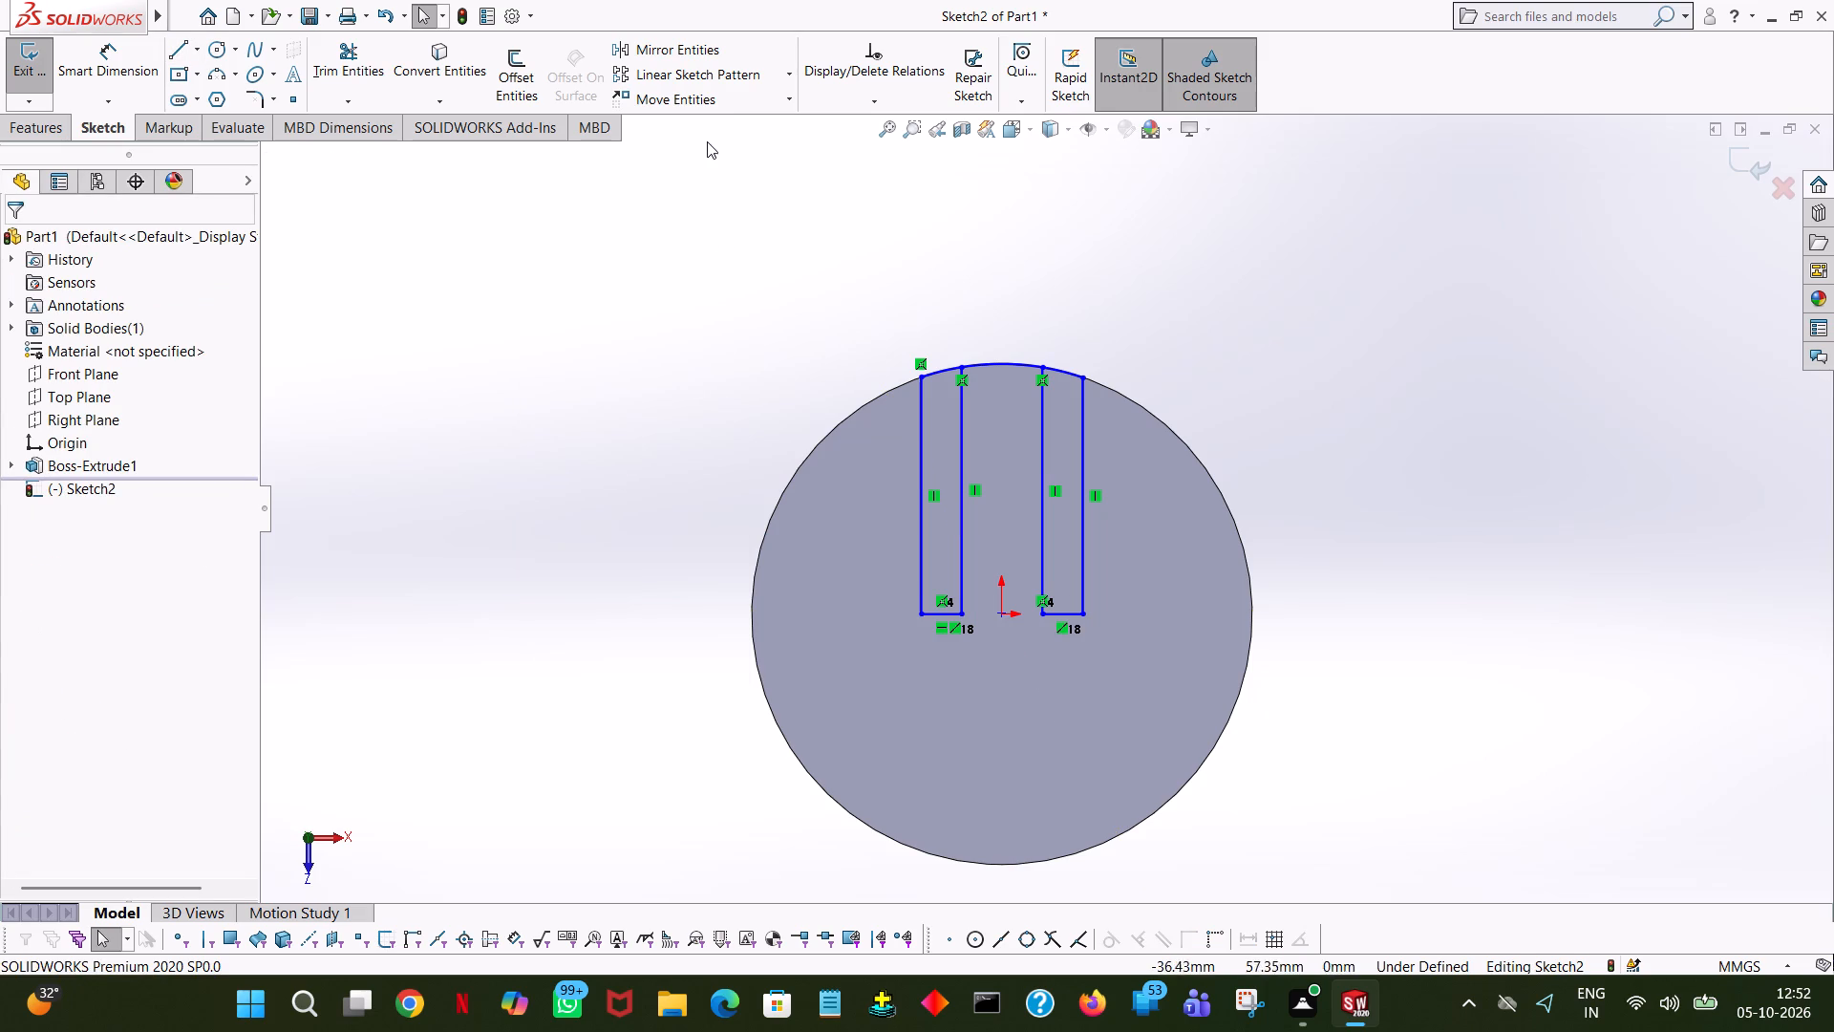
# Circular-pattern the four vertical jaw lines about the origin with 3 equally spaced instances over 360 degrees.
pyautogui.click(796, 75)
pyautogui.click(792, 120)
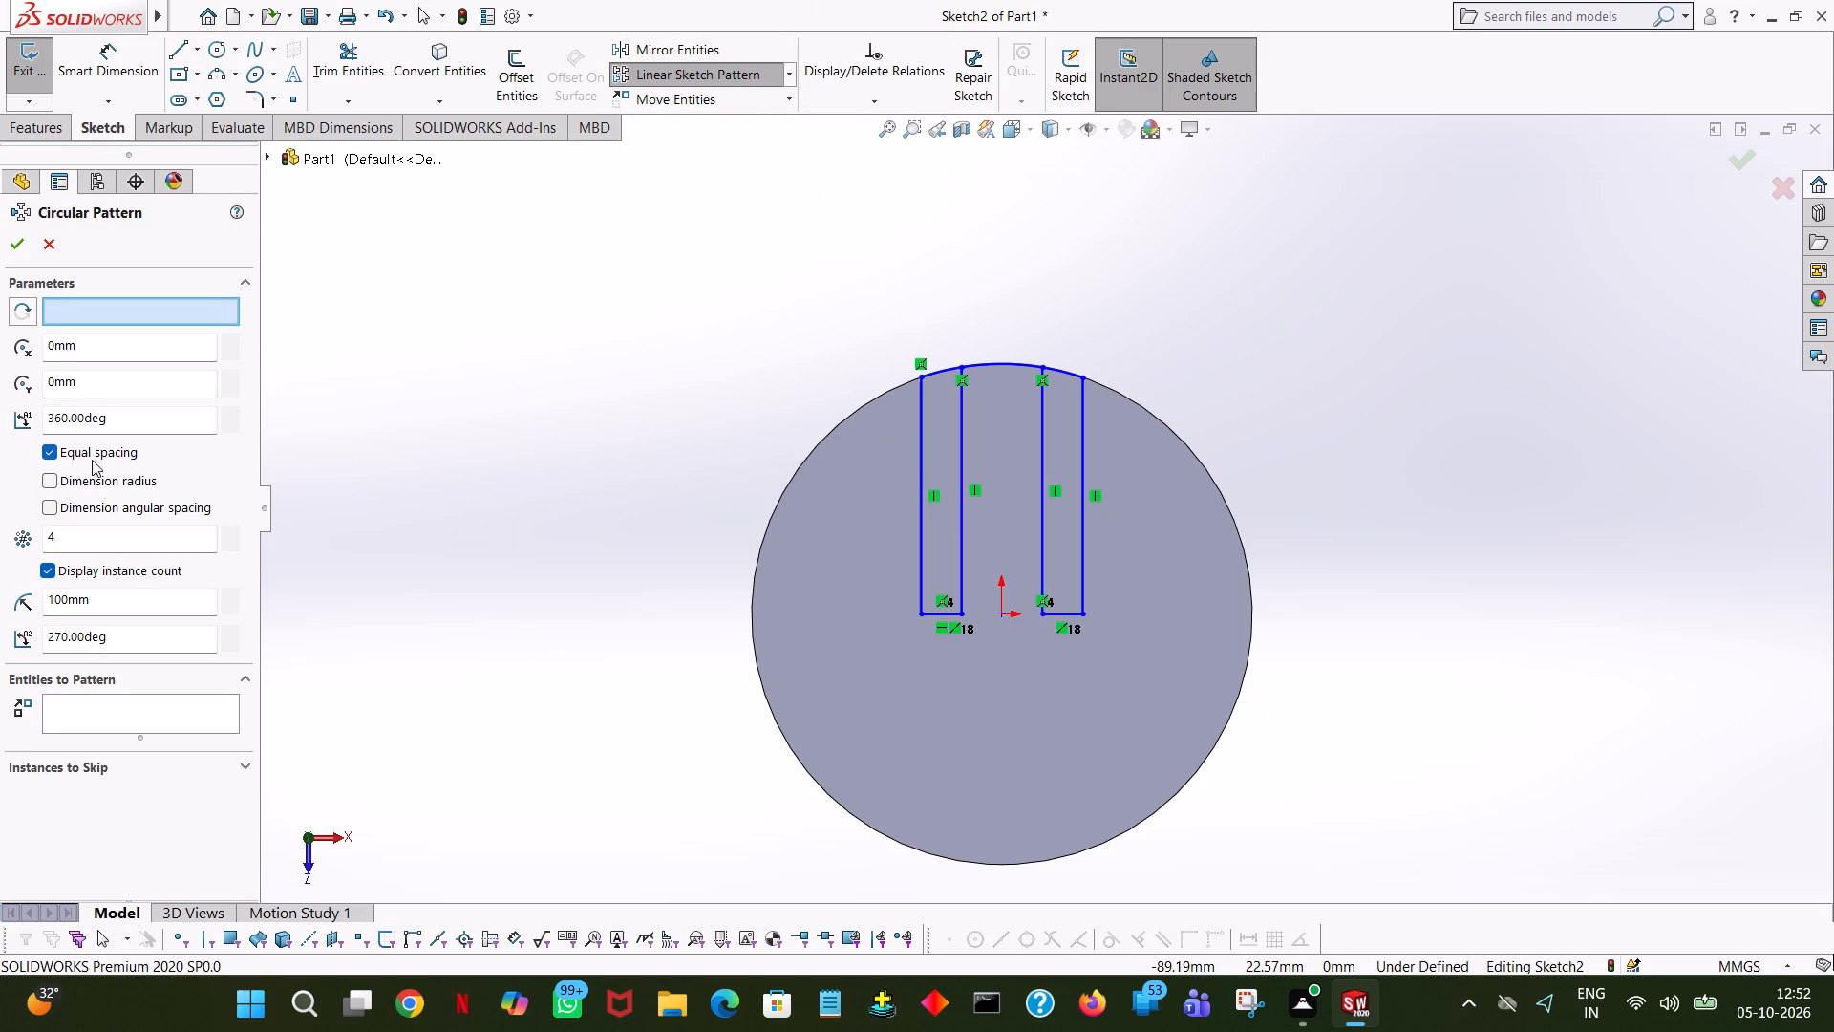
pyautogui.doubleClick(130, 539)
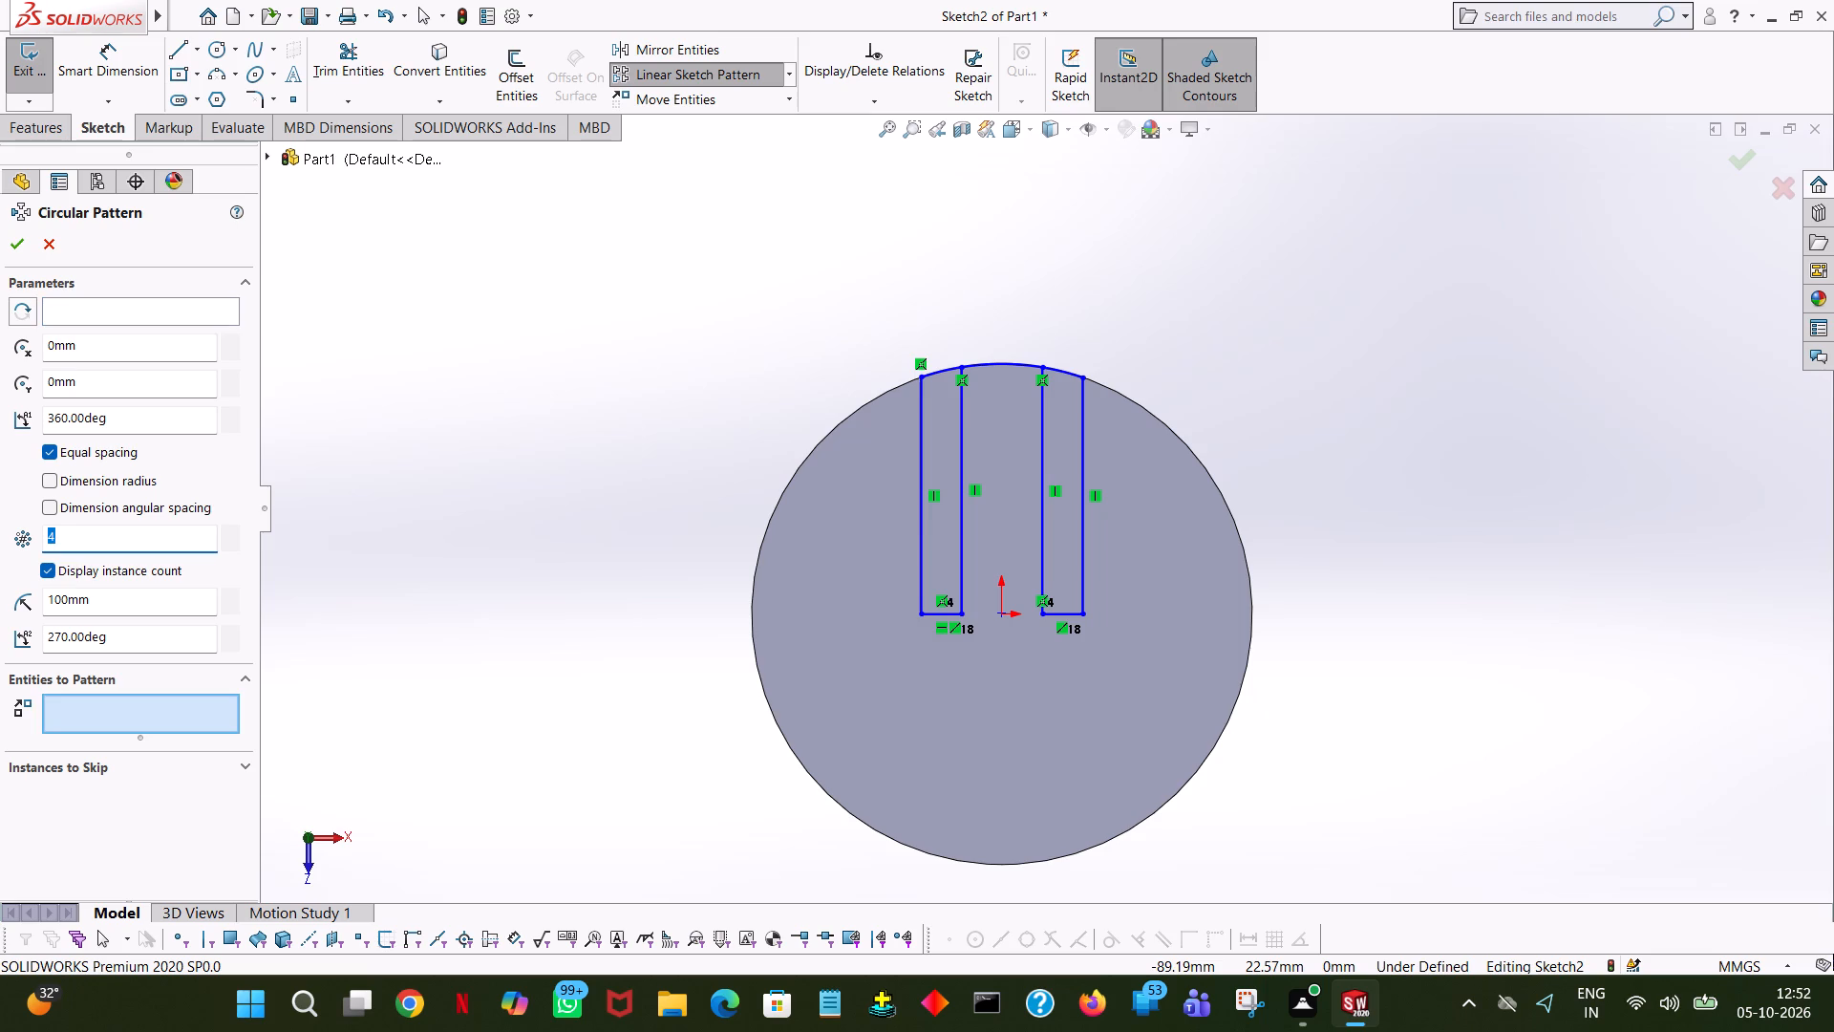
pyautogui.press('3')
pyautogui.click(522, 390)
pyautogui.click(922, 456)
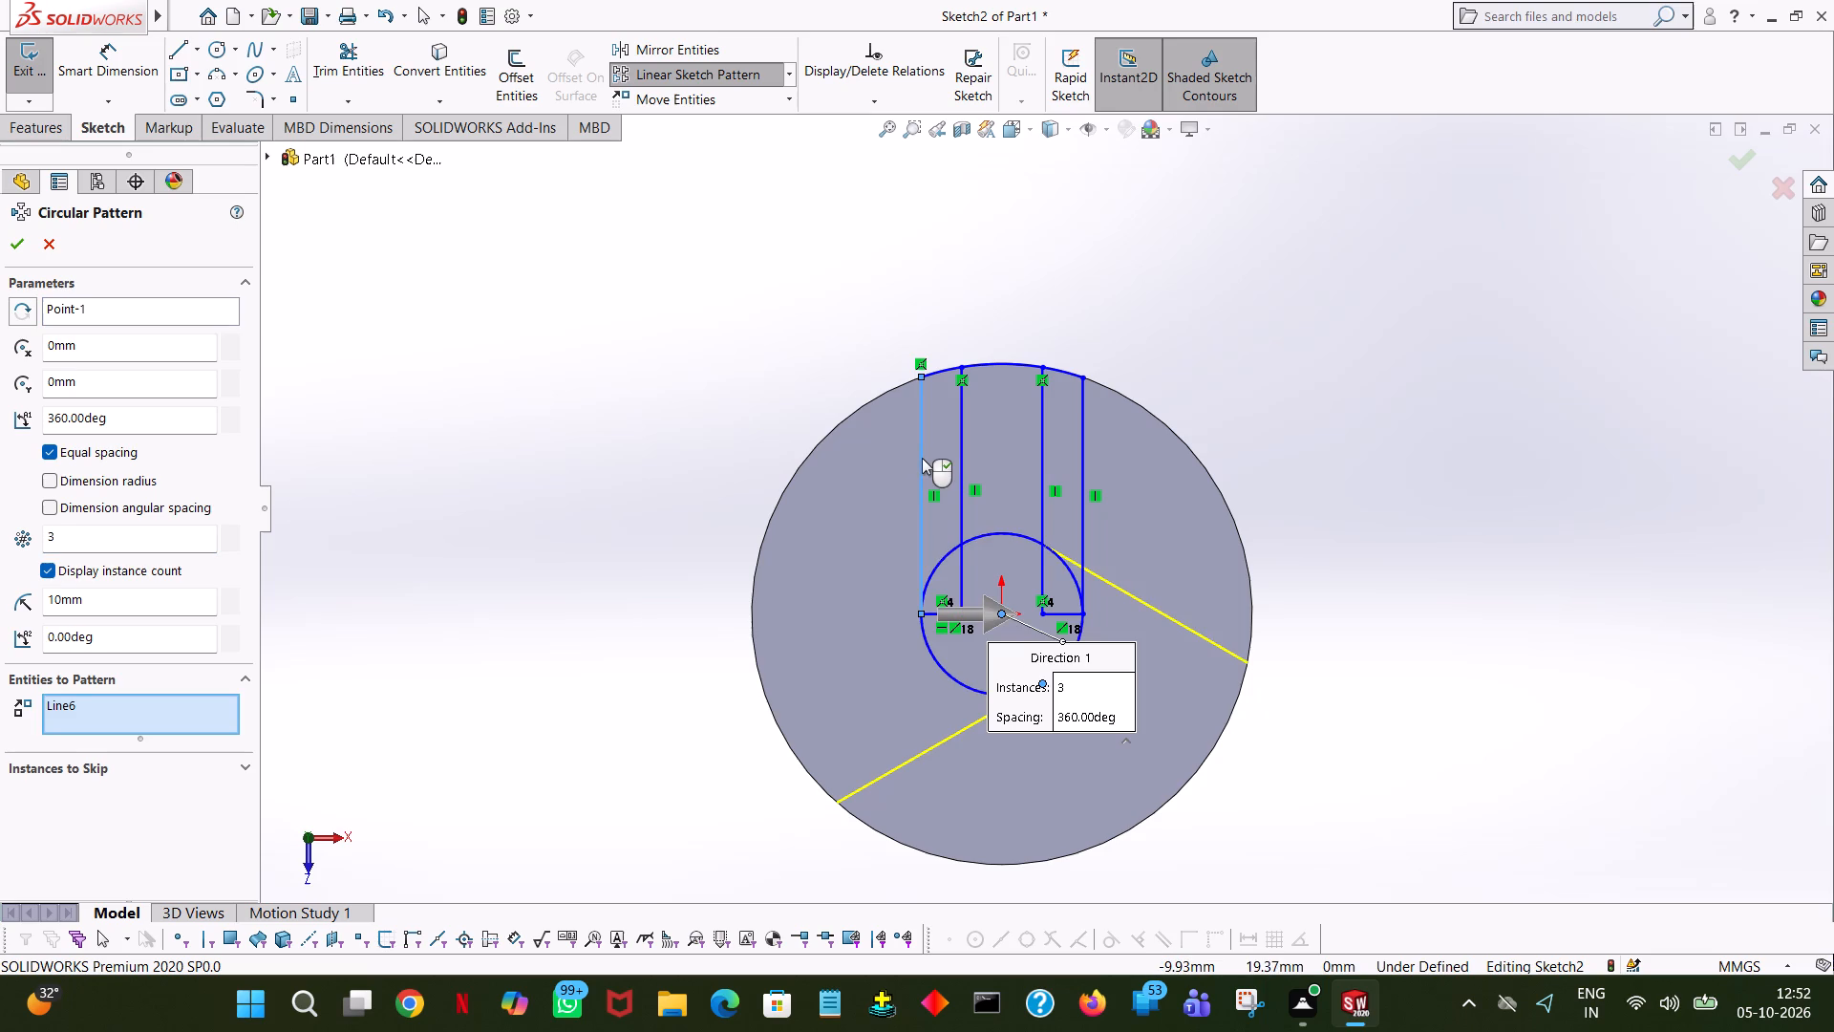
pyautogui.click(964, 484)
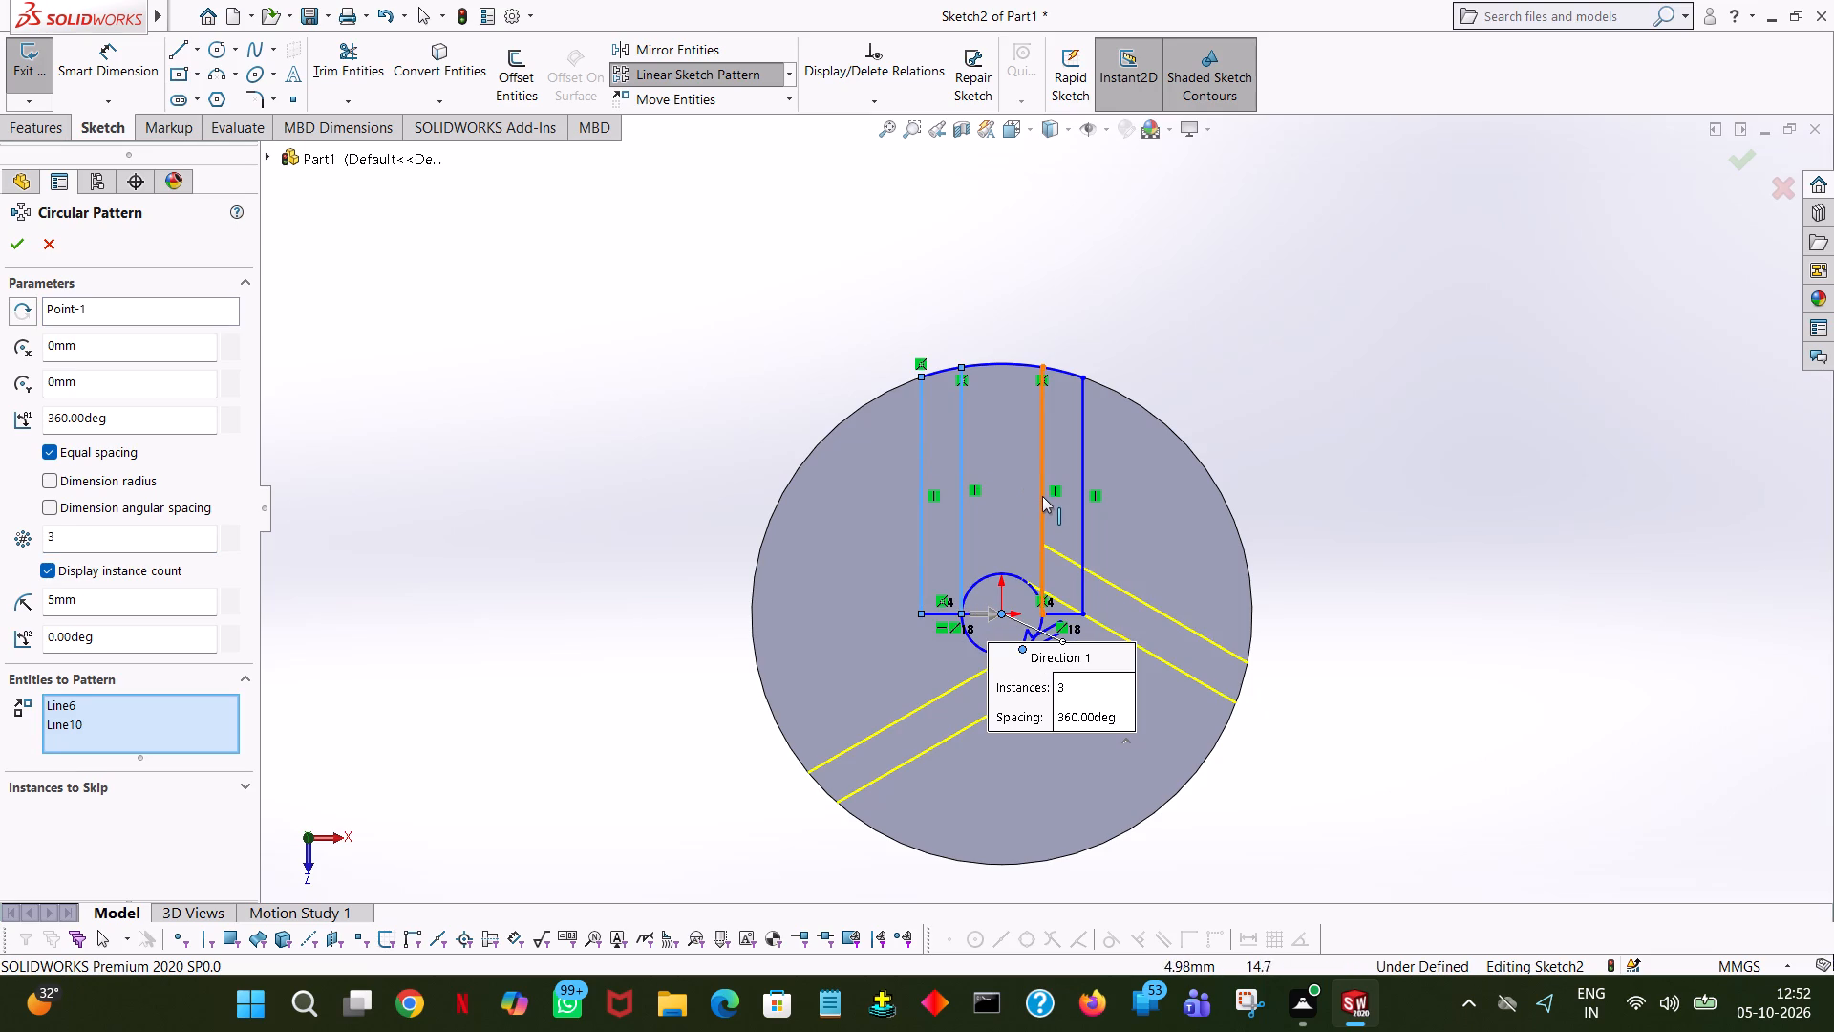
pyautogui.click(1042, 499)
pyautogui.click(1084, 527)
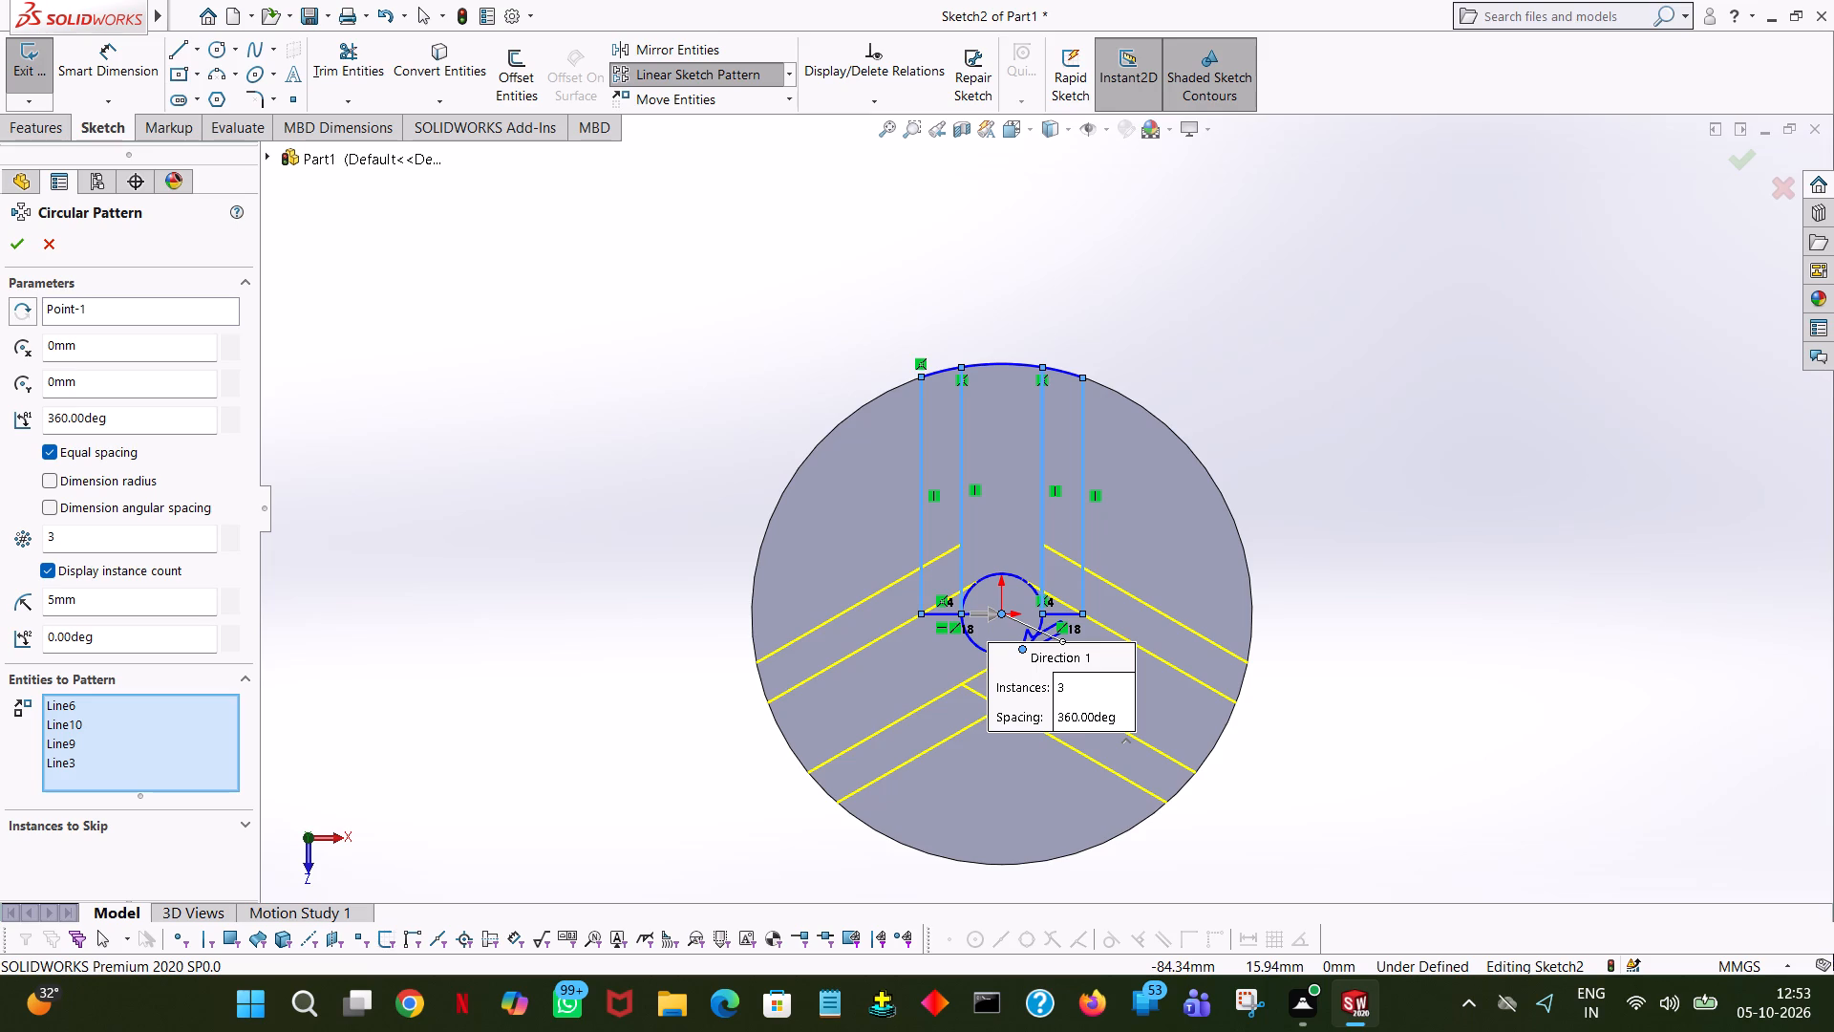
pyautogui.click(491, 390)
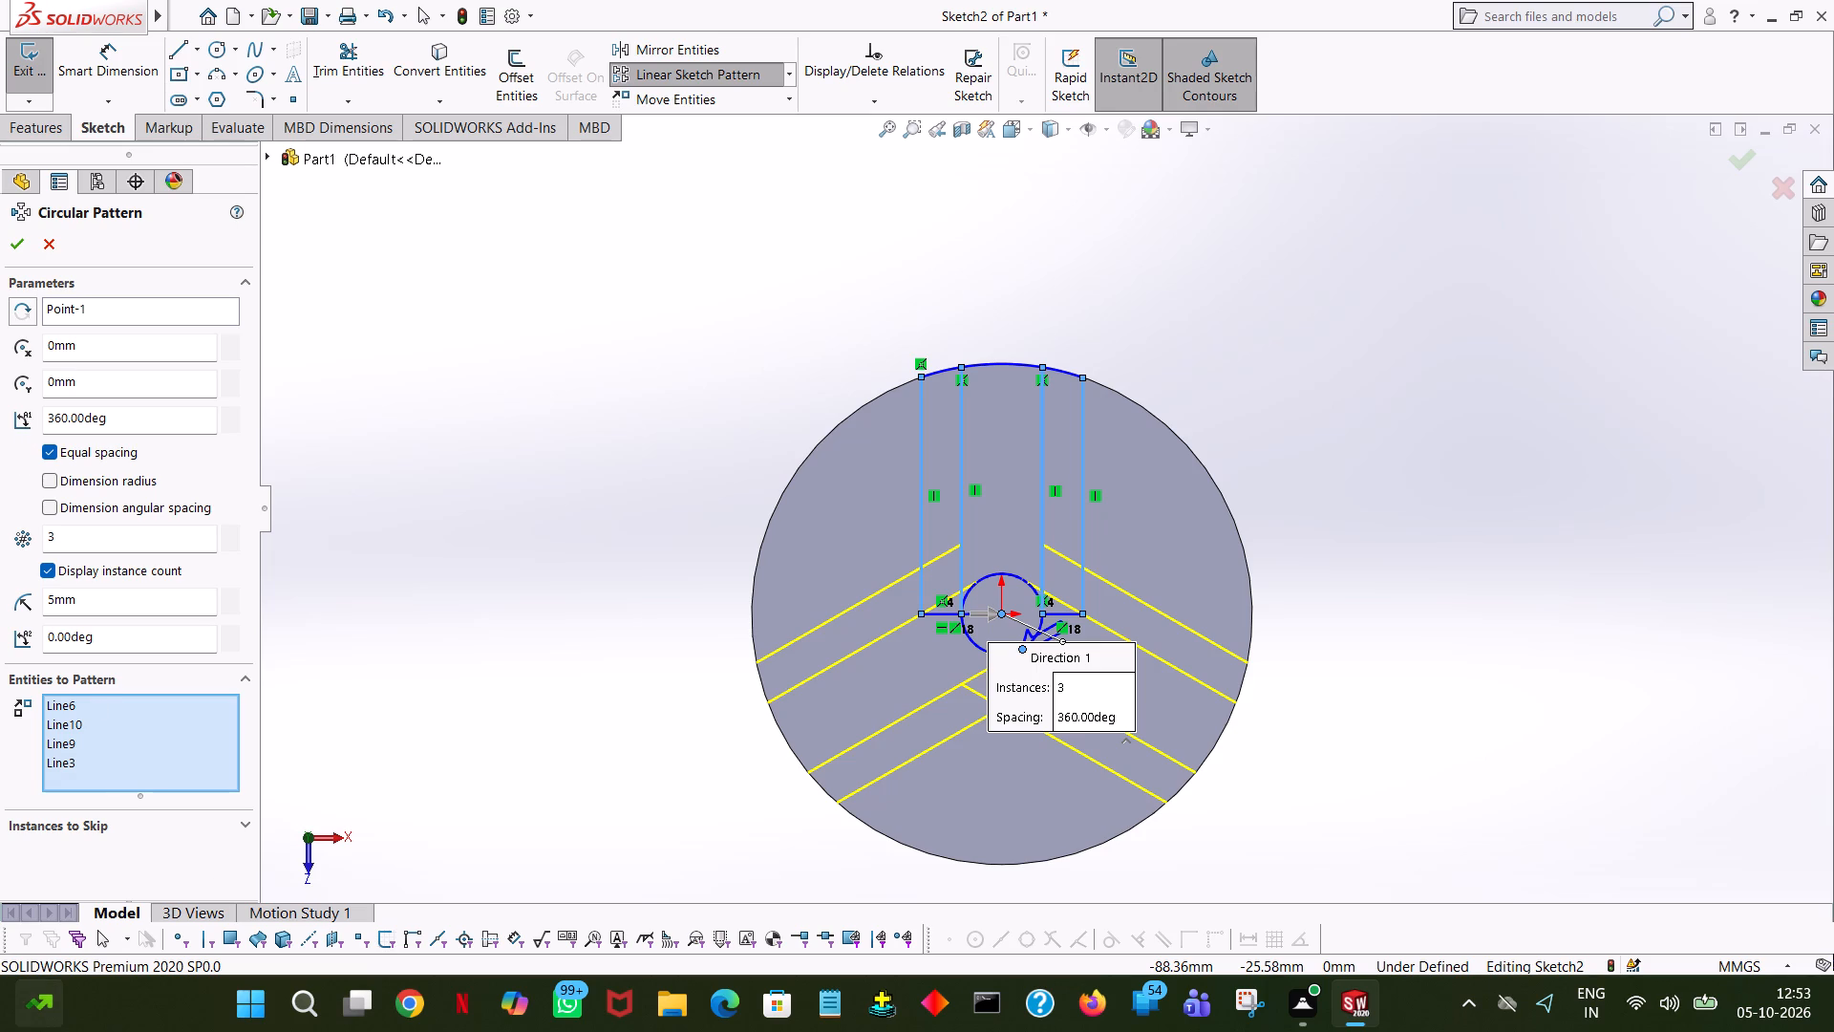
pyautogui.click(6, 247)
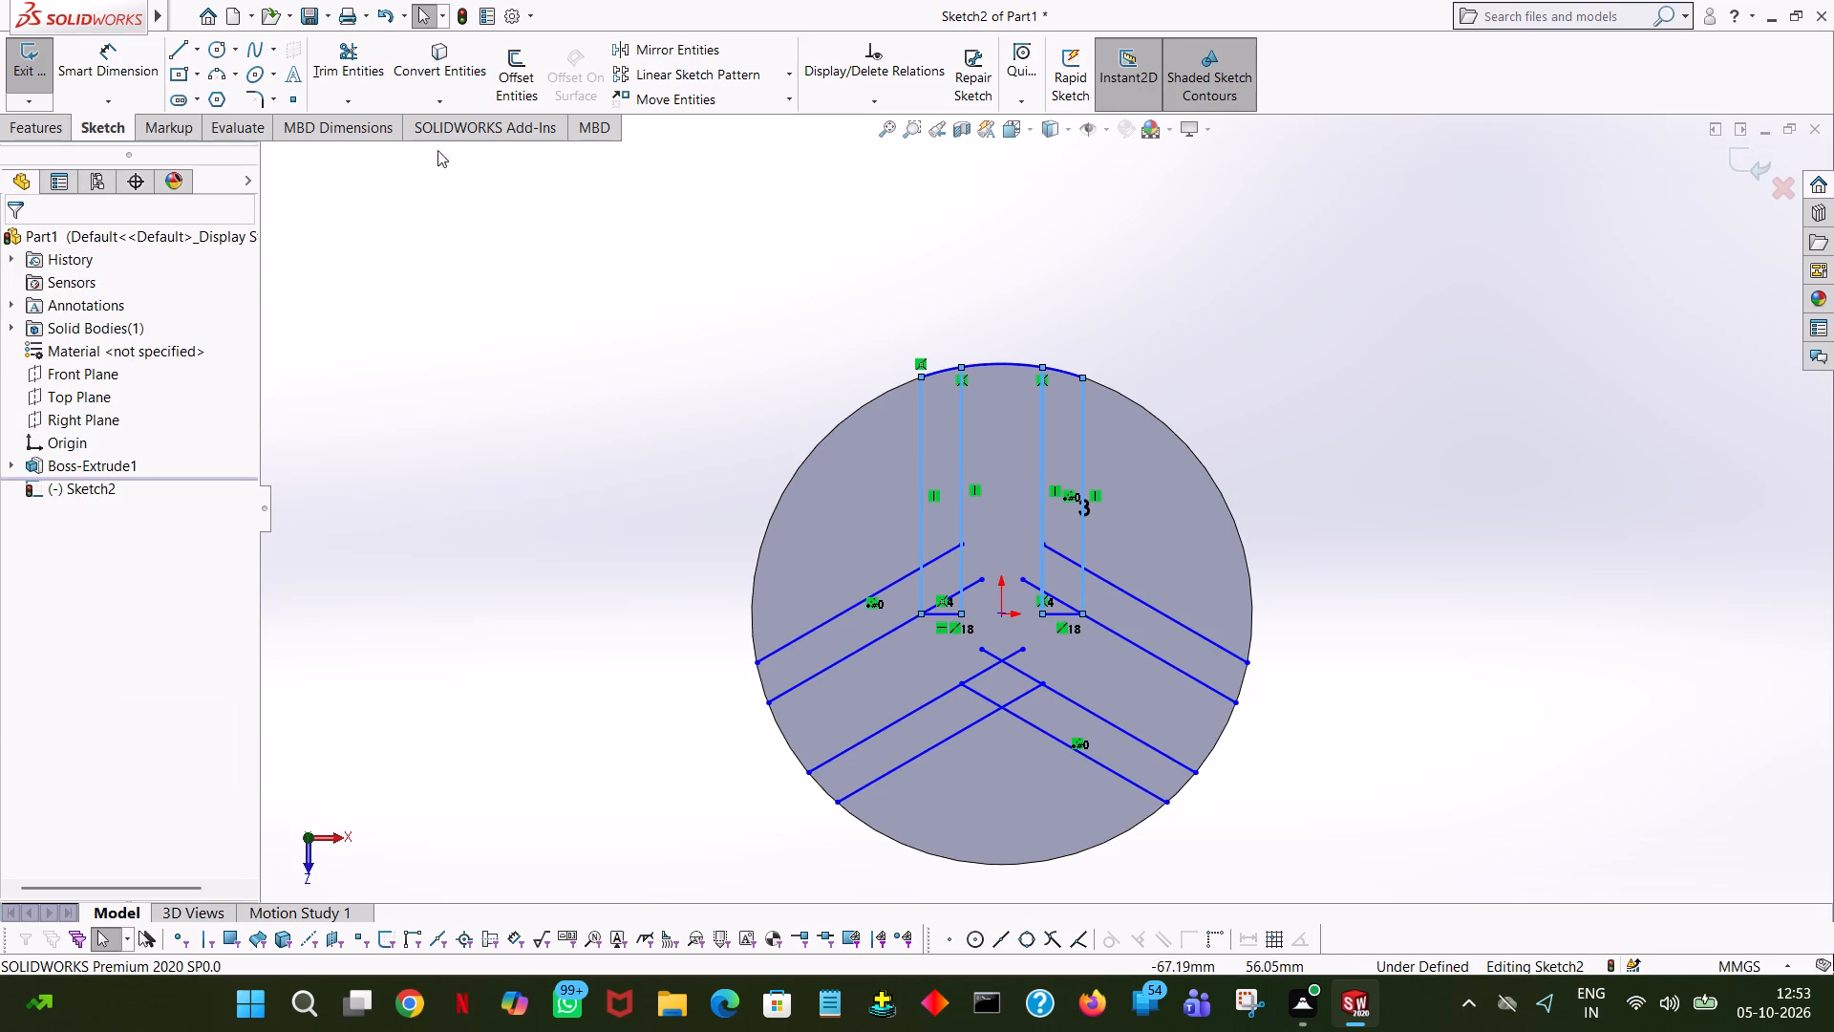
# Trim the inner ends of the two patterned sloped lines on the -X side back to the outer vertical line.
pyautogui.click(360, 58)
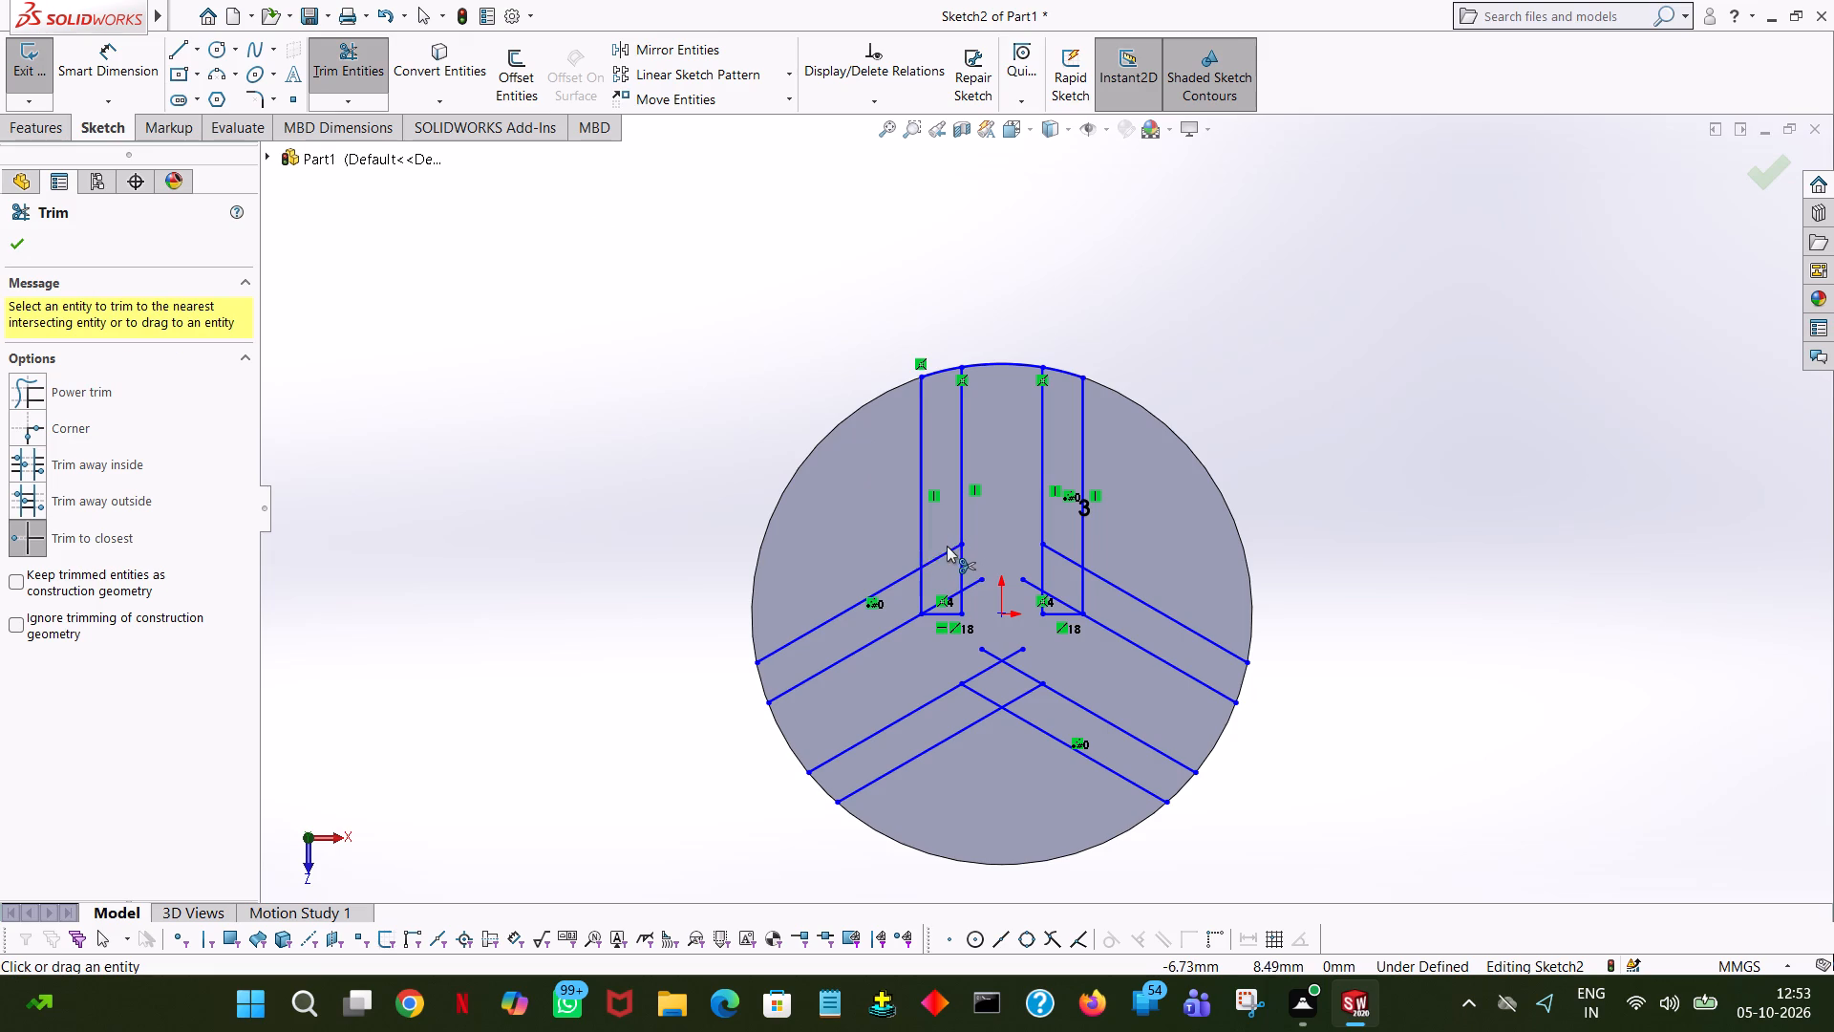
pyautogui.click(947, 550)
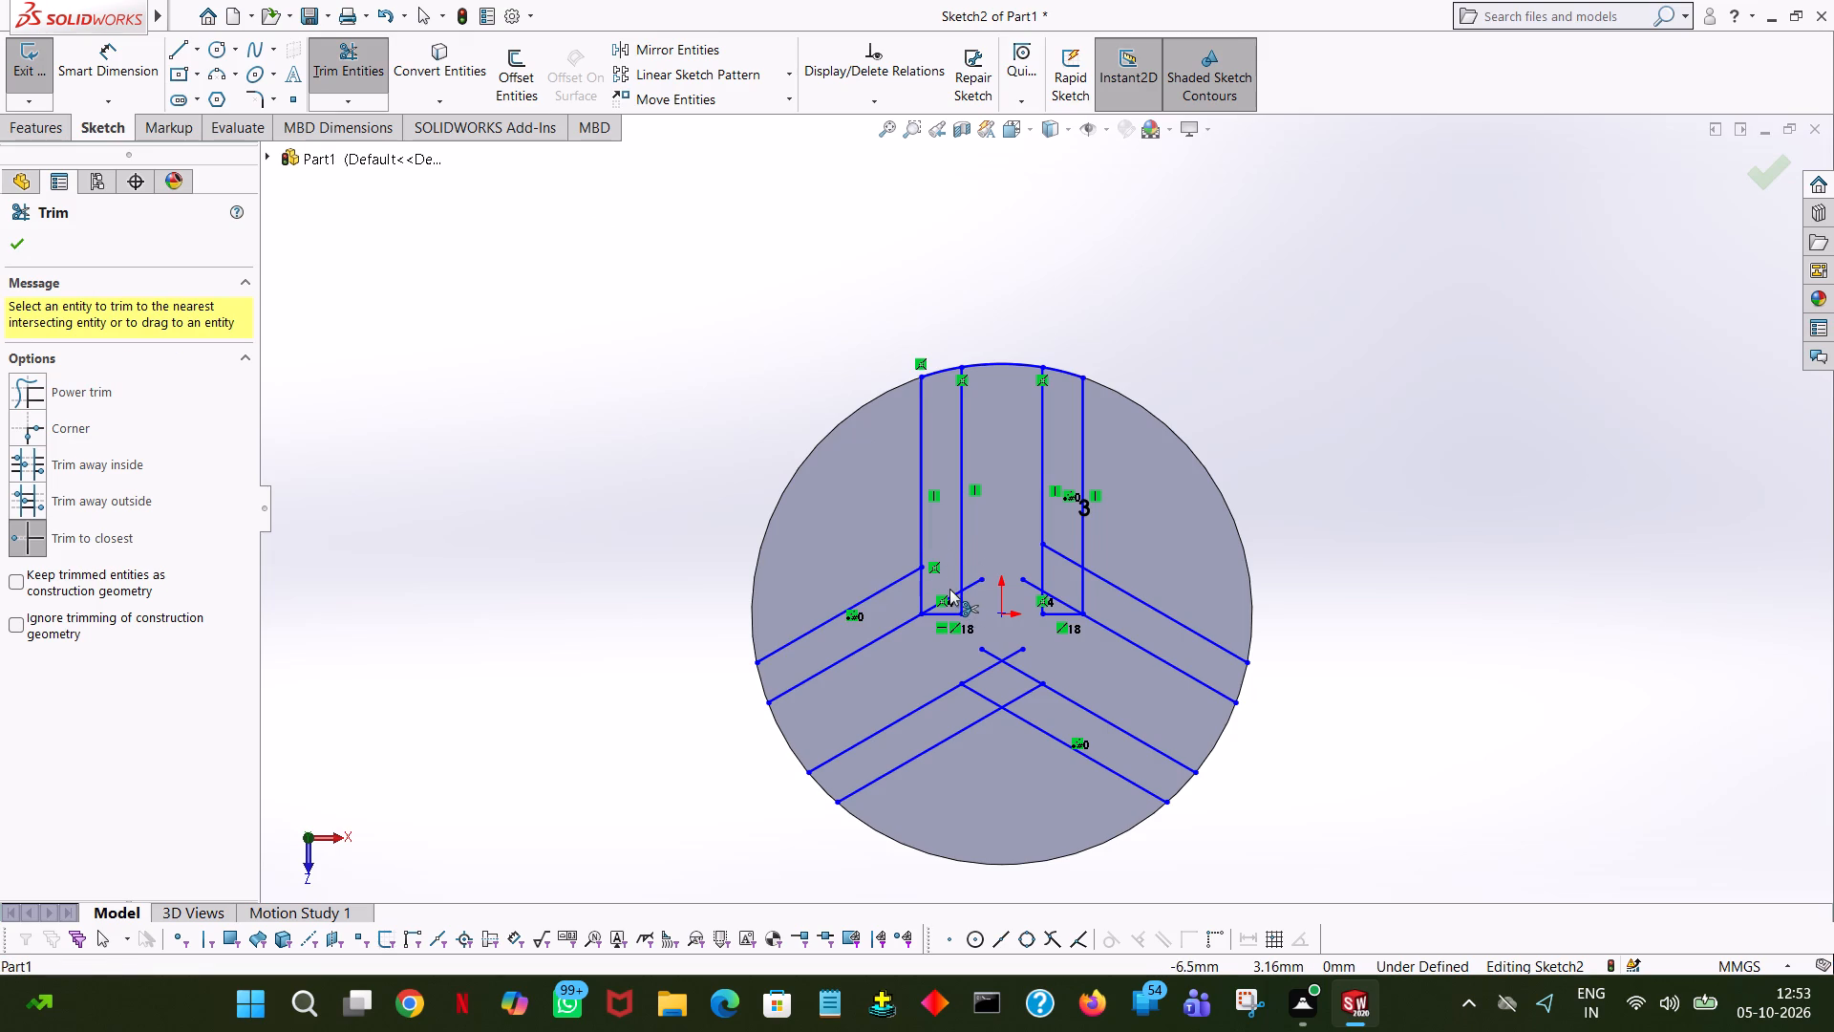
pyautogui.click(951, 593)
pyautogui.click(973, 580)
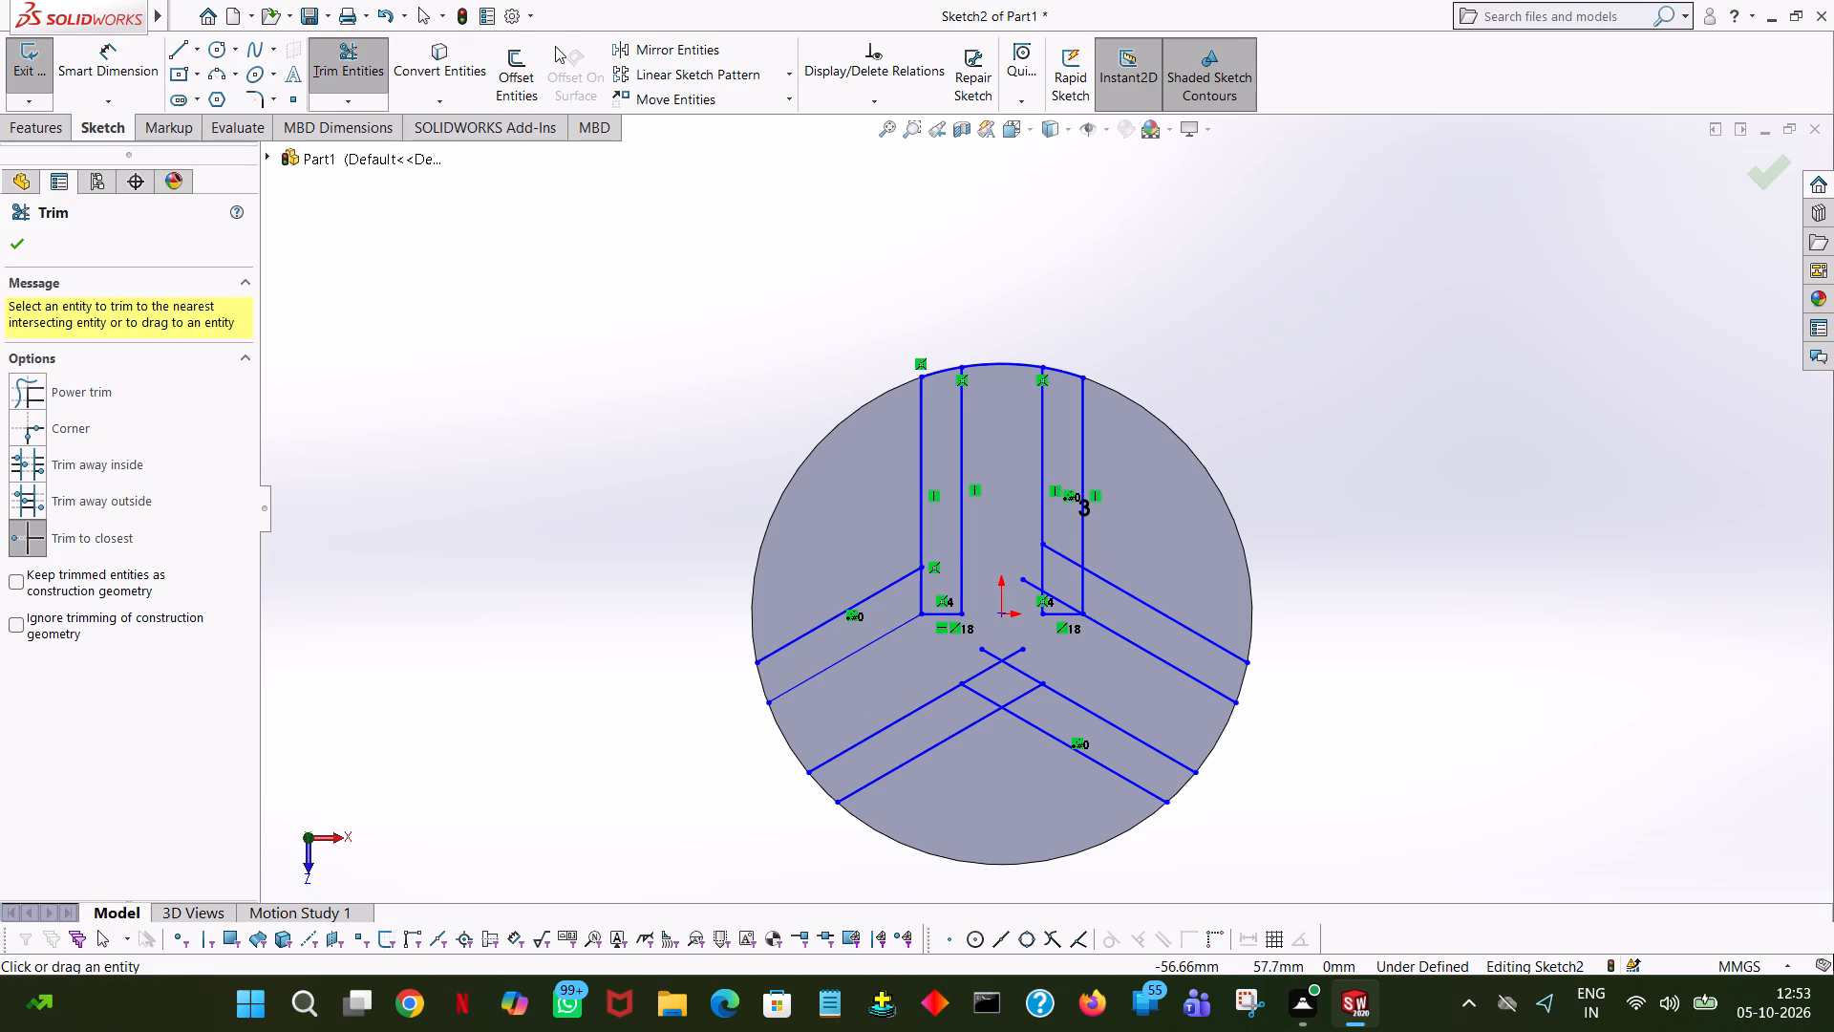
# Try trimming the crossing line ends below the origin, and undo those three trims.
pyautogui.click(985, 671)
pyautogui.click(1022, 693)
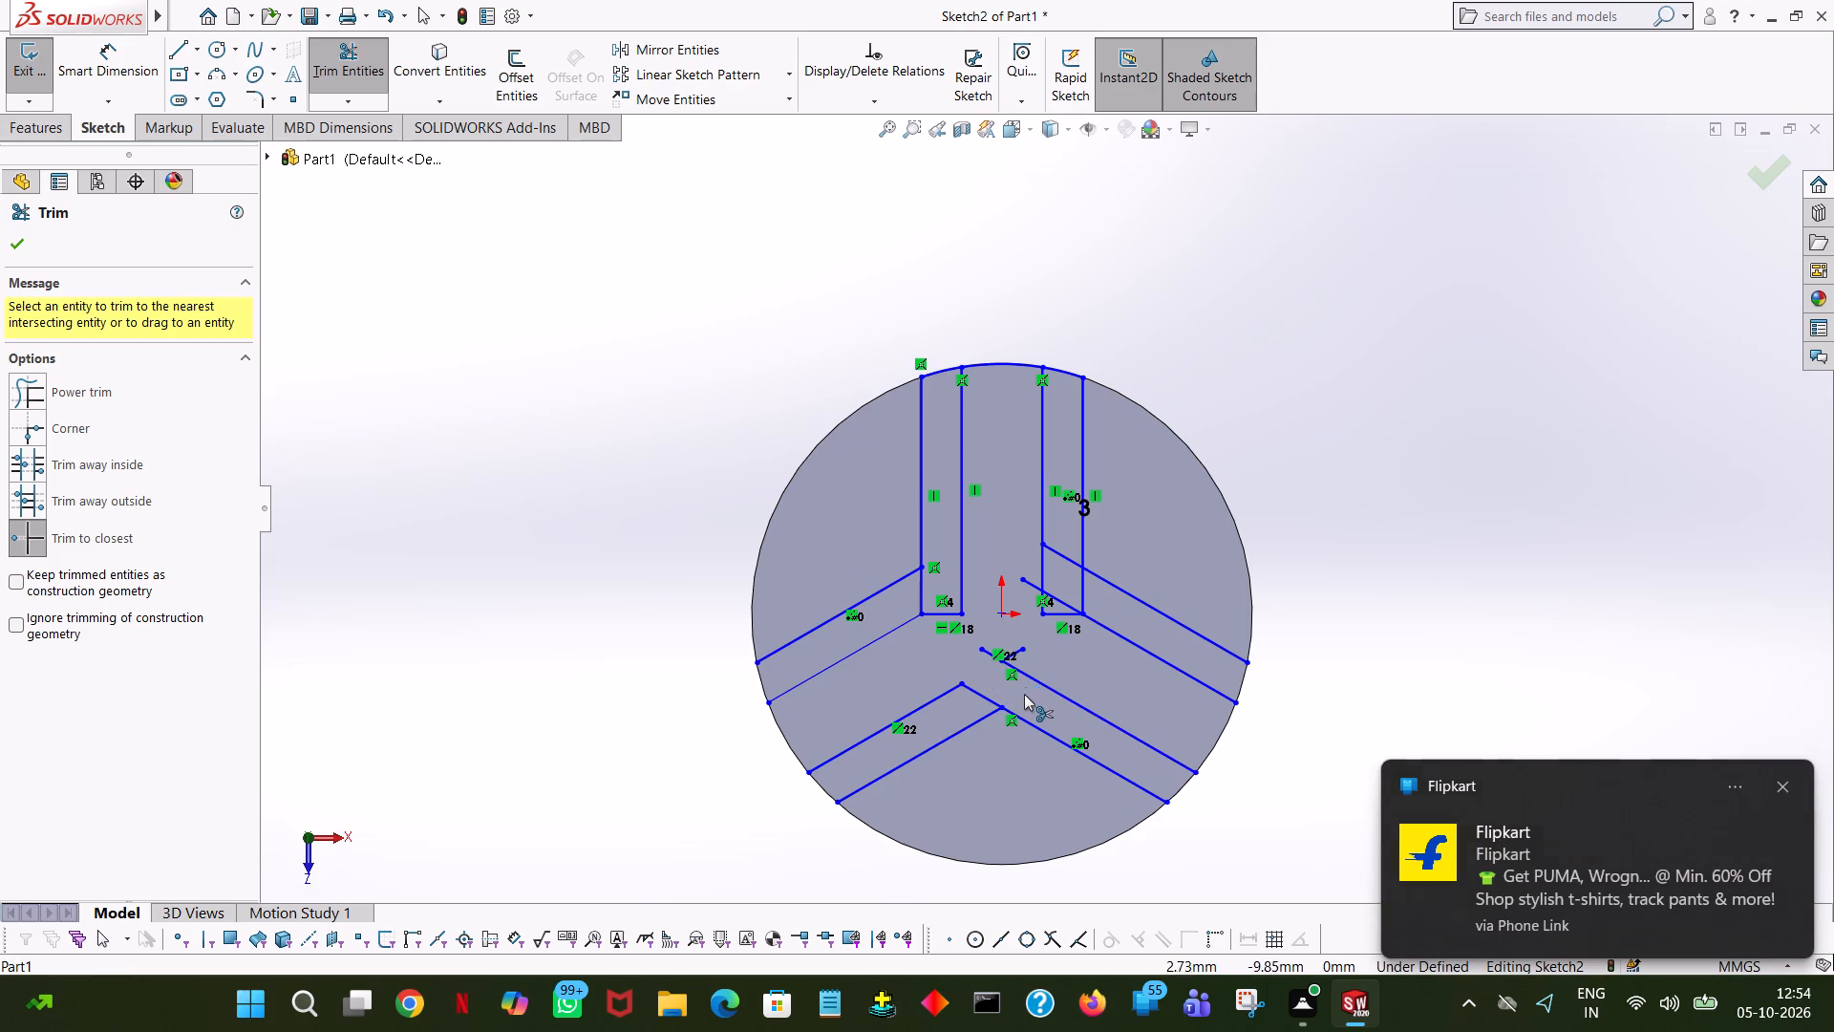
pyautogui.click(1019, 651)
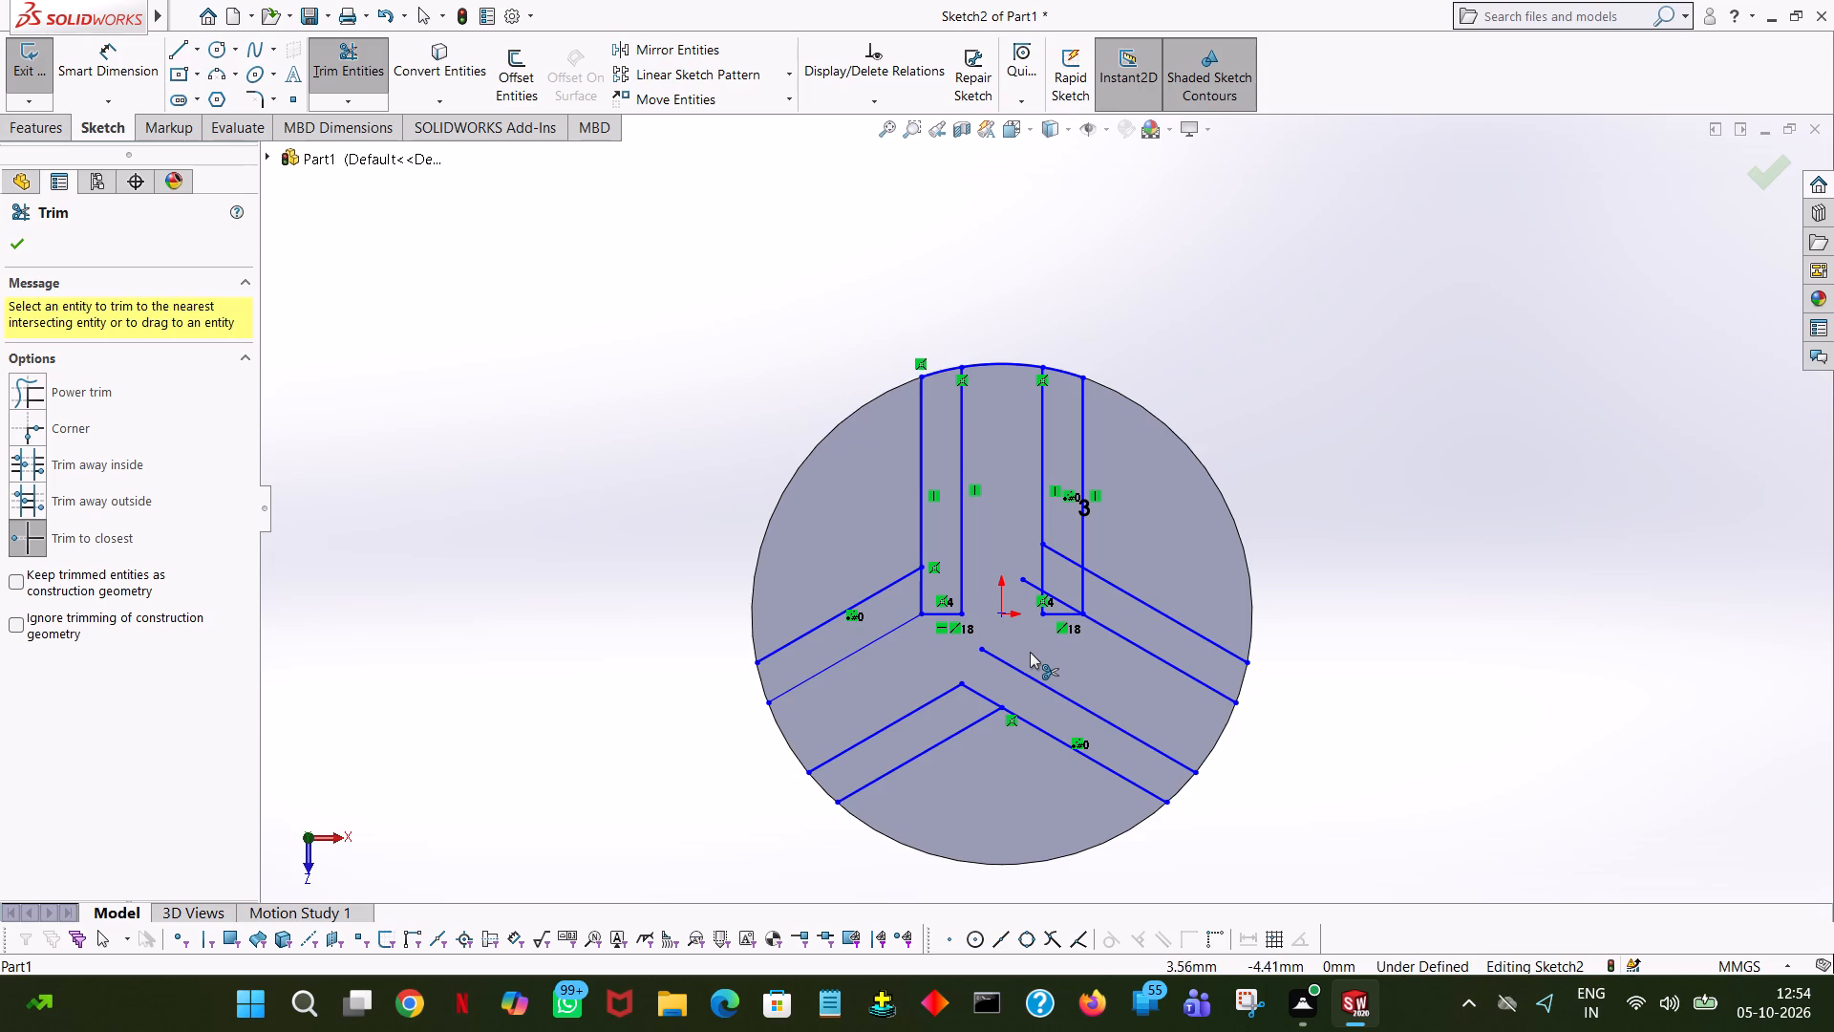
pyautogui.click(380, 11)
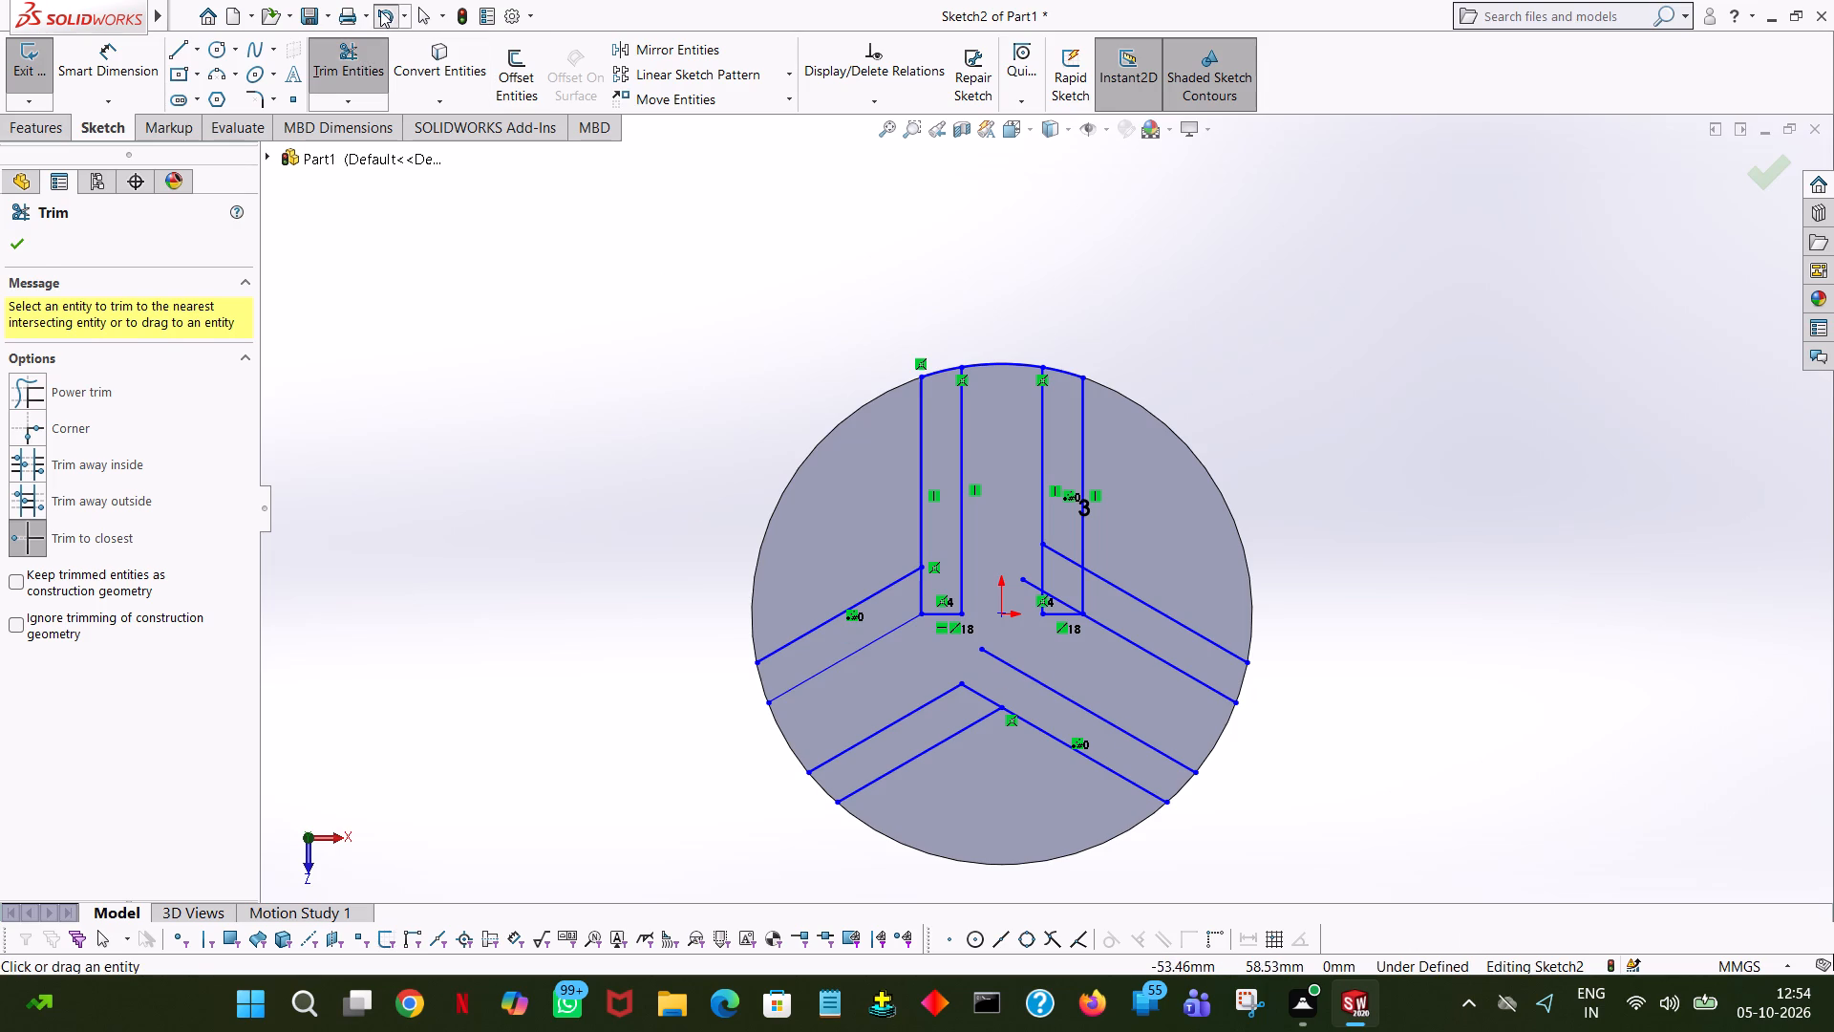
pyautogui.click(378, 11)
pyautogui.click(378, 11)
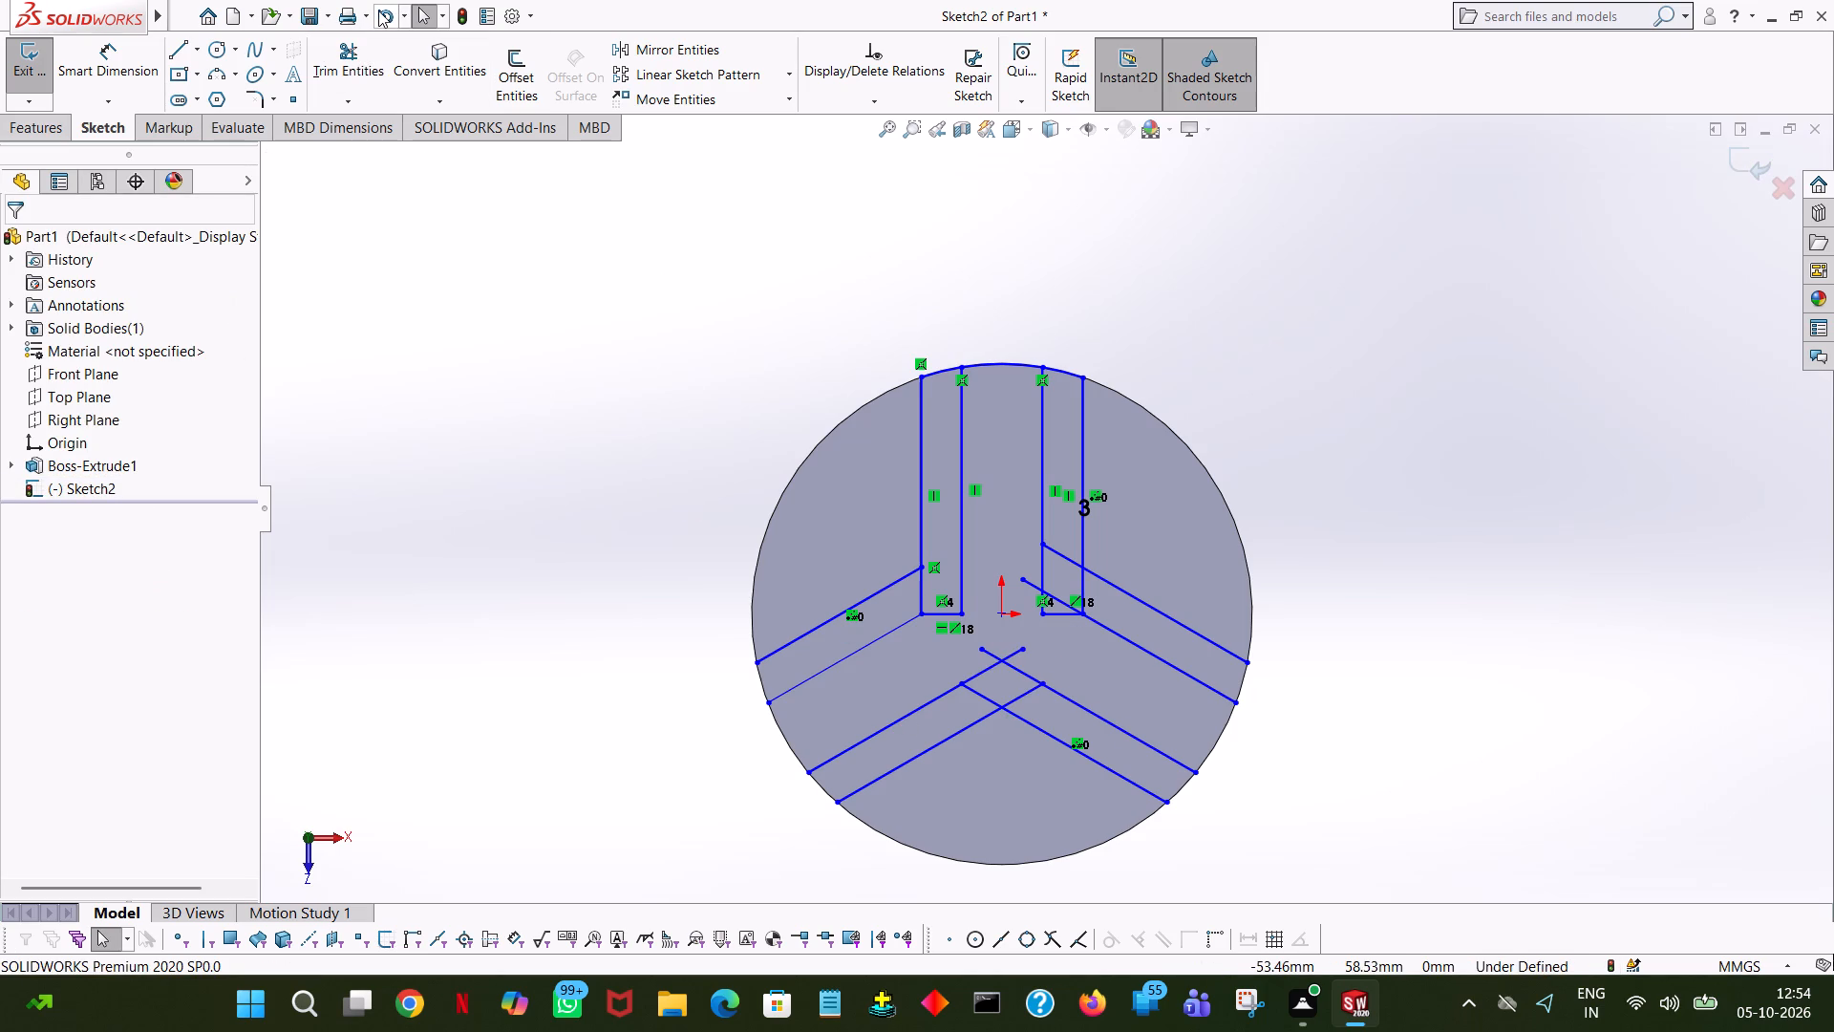
# Trim the four overlapping line ends below the origin so the lines form two nested V-shaped corners.
pyautogui.click(362, 50)
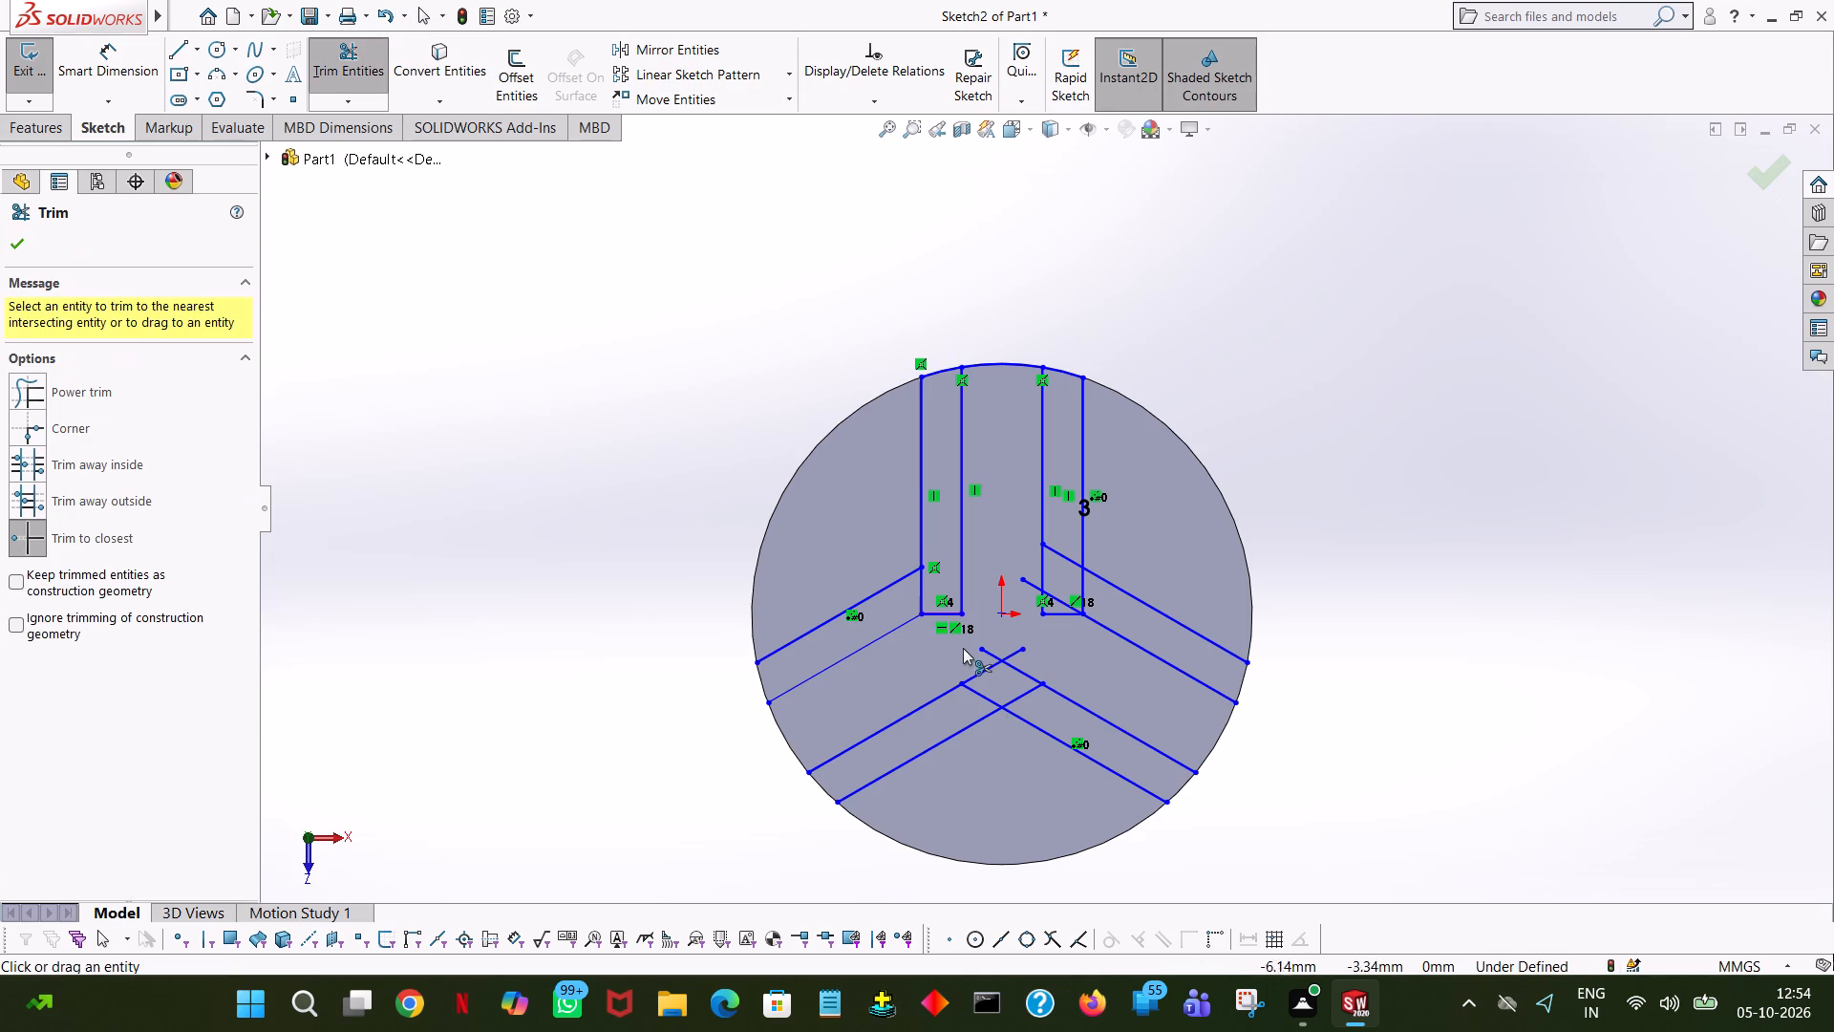
pyautogui.click(1017, 651)
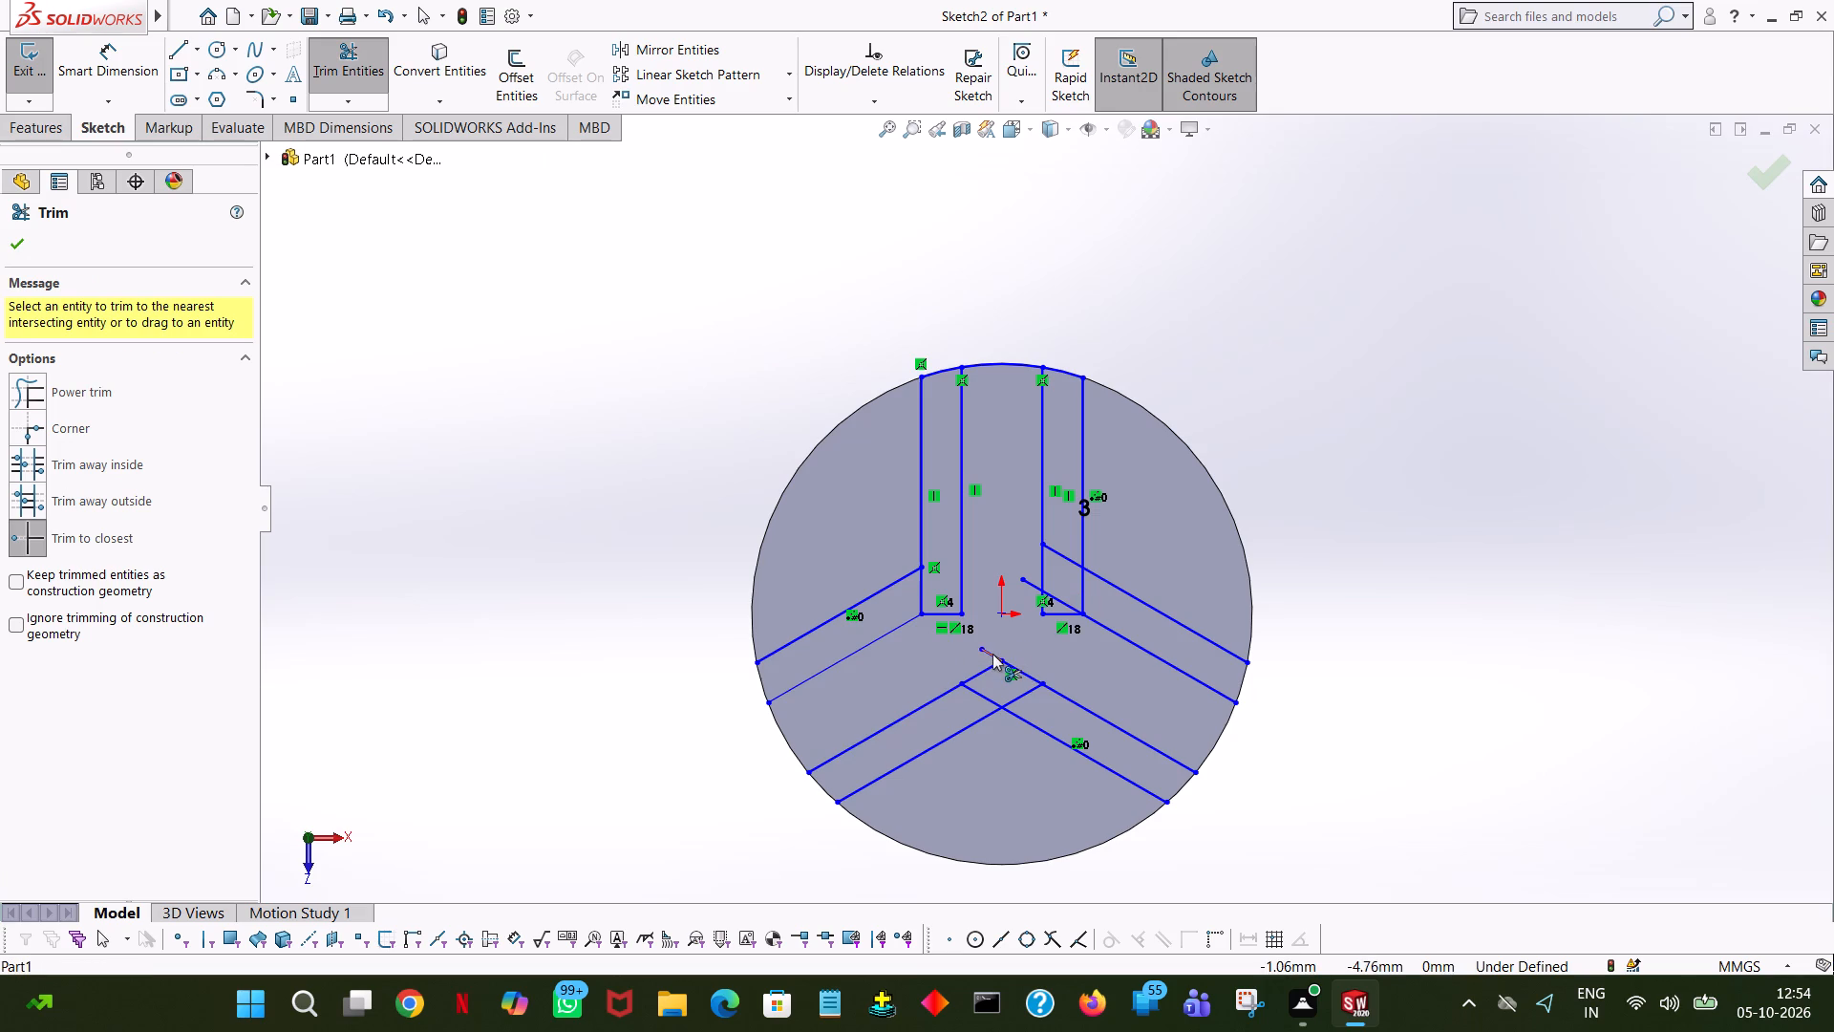
pyautogui.click(992, 654)
pyautogui.click(971, 689)
pyautogui.click(1030, 692)
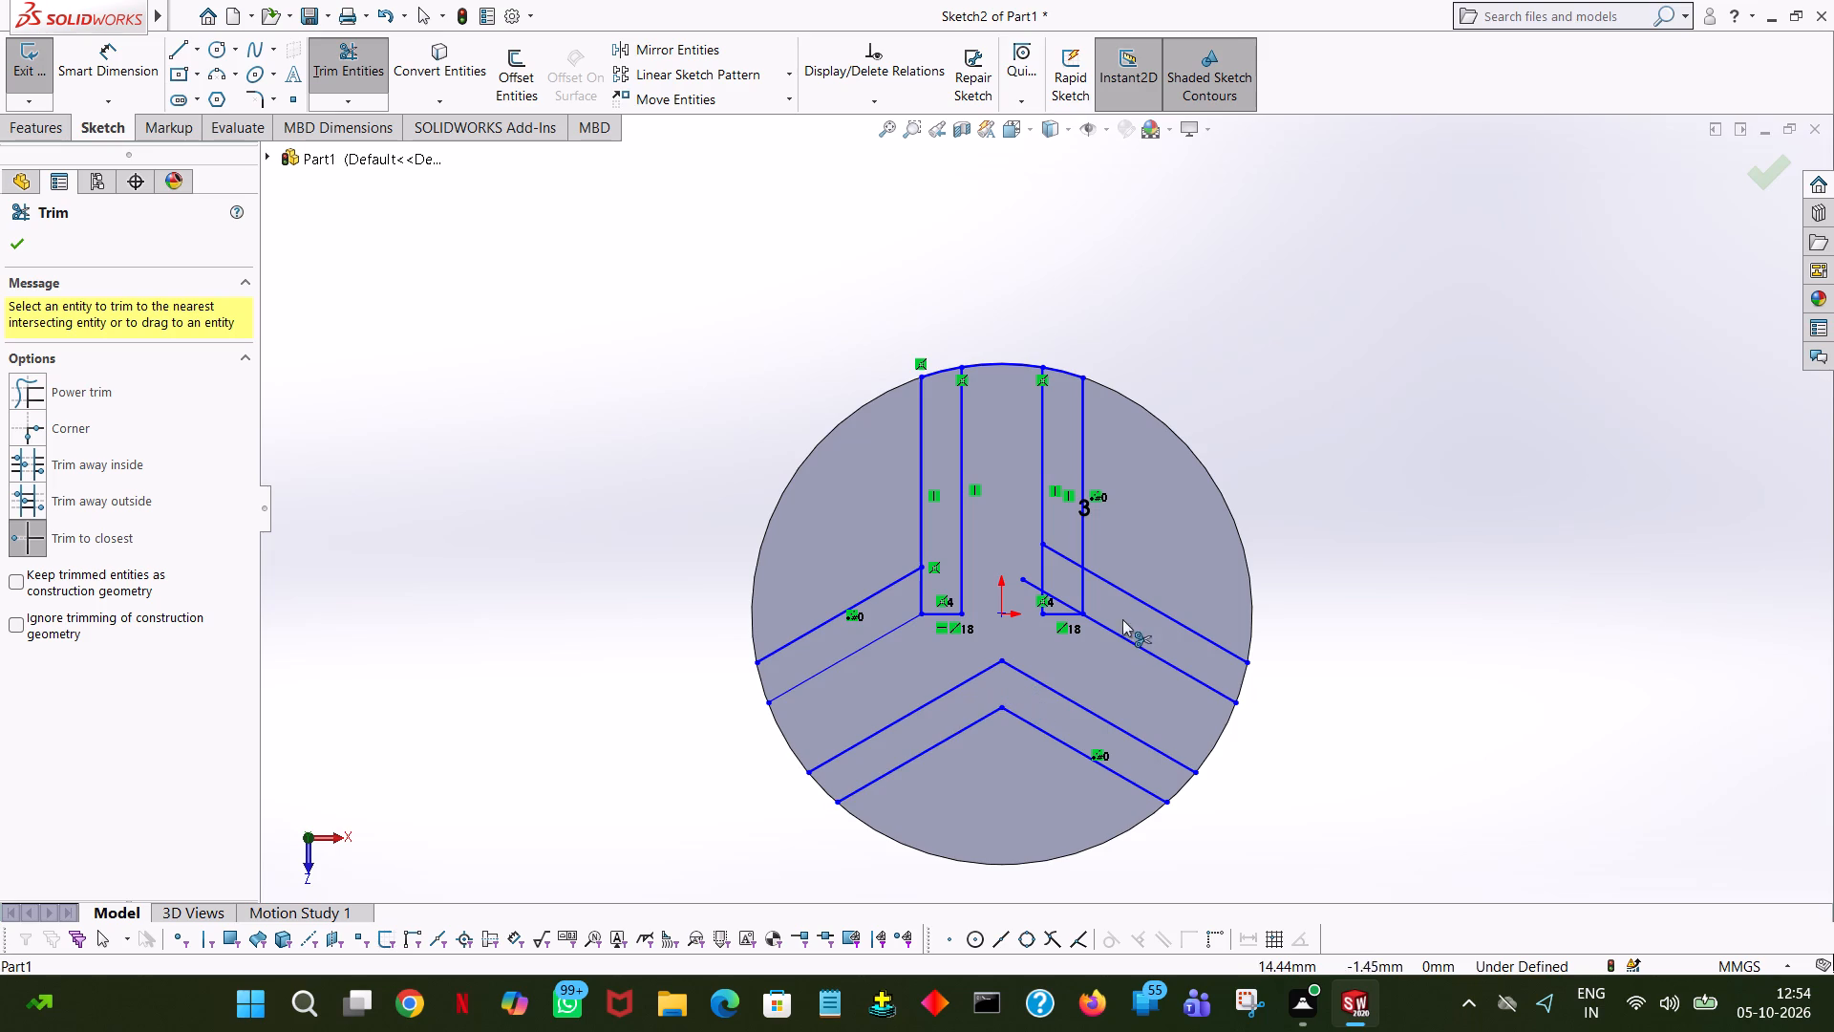
# Trim away the base segment and overlapping line ends on the +X side, leaving two clean corners between vertical and sloped lines.
pyautogui.click(1069, 614)
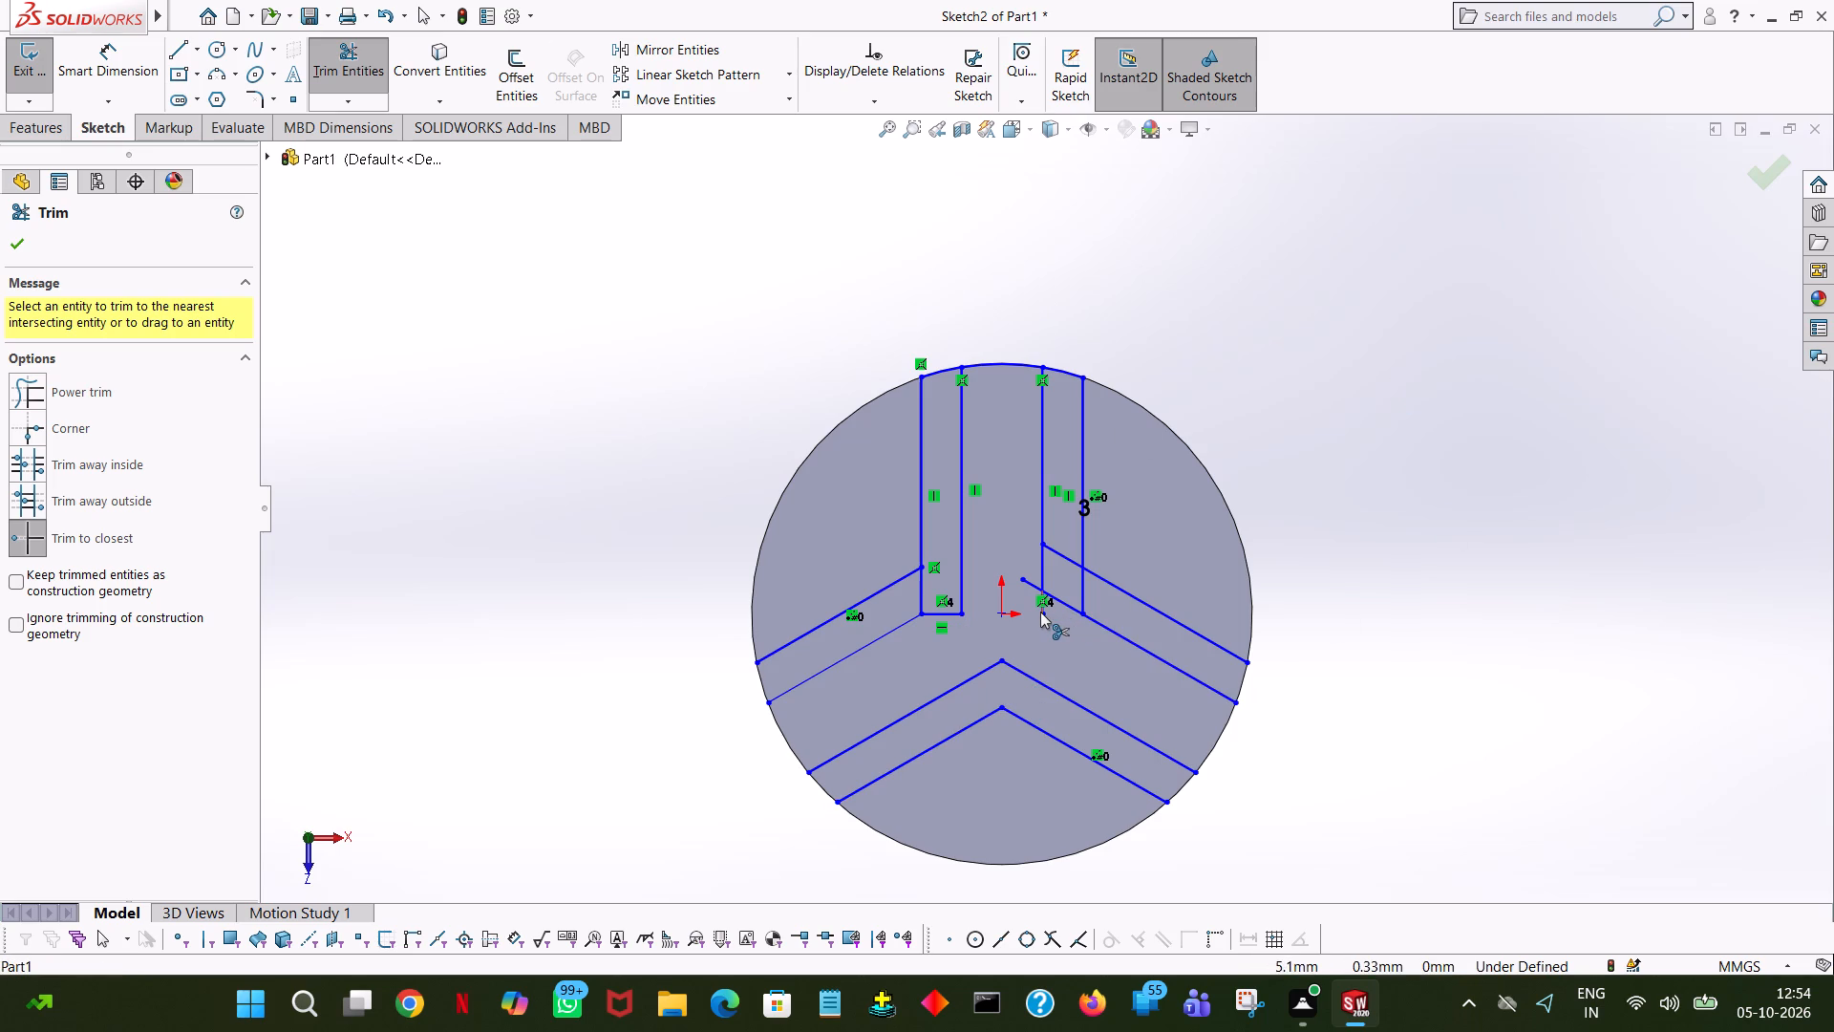
pyautogui.click(1040, 612)
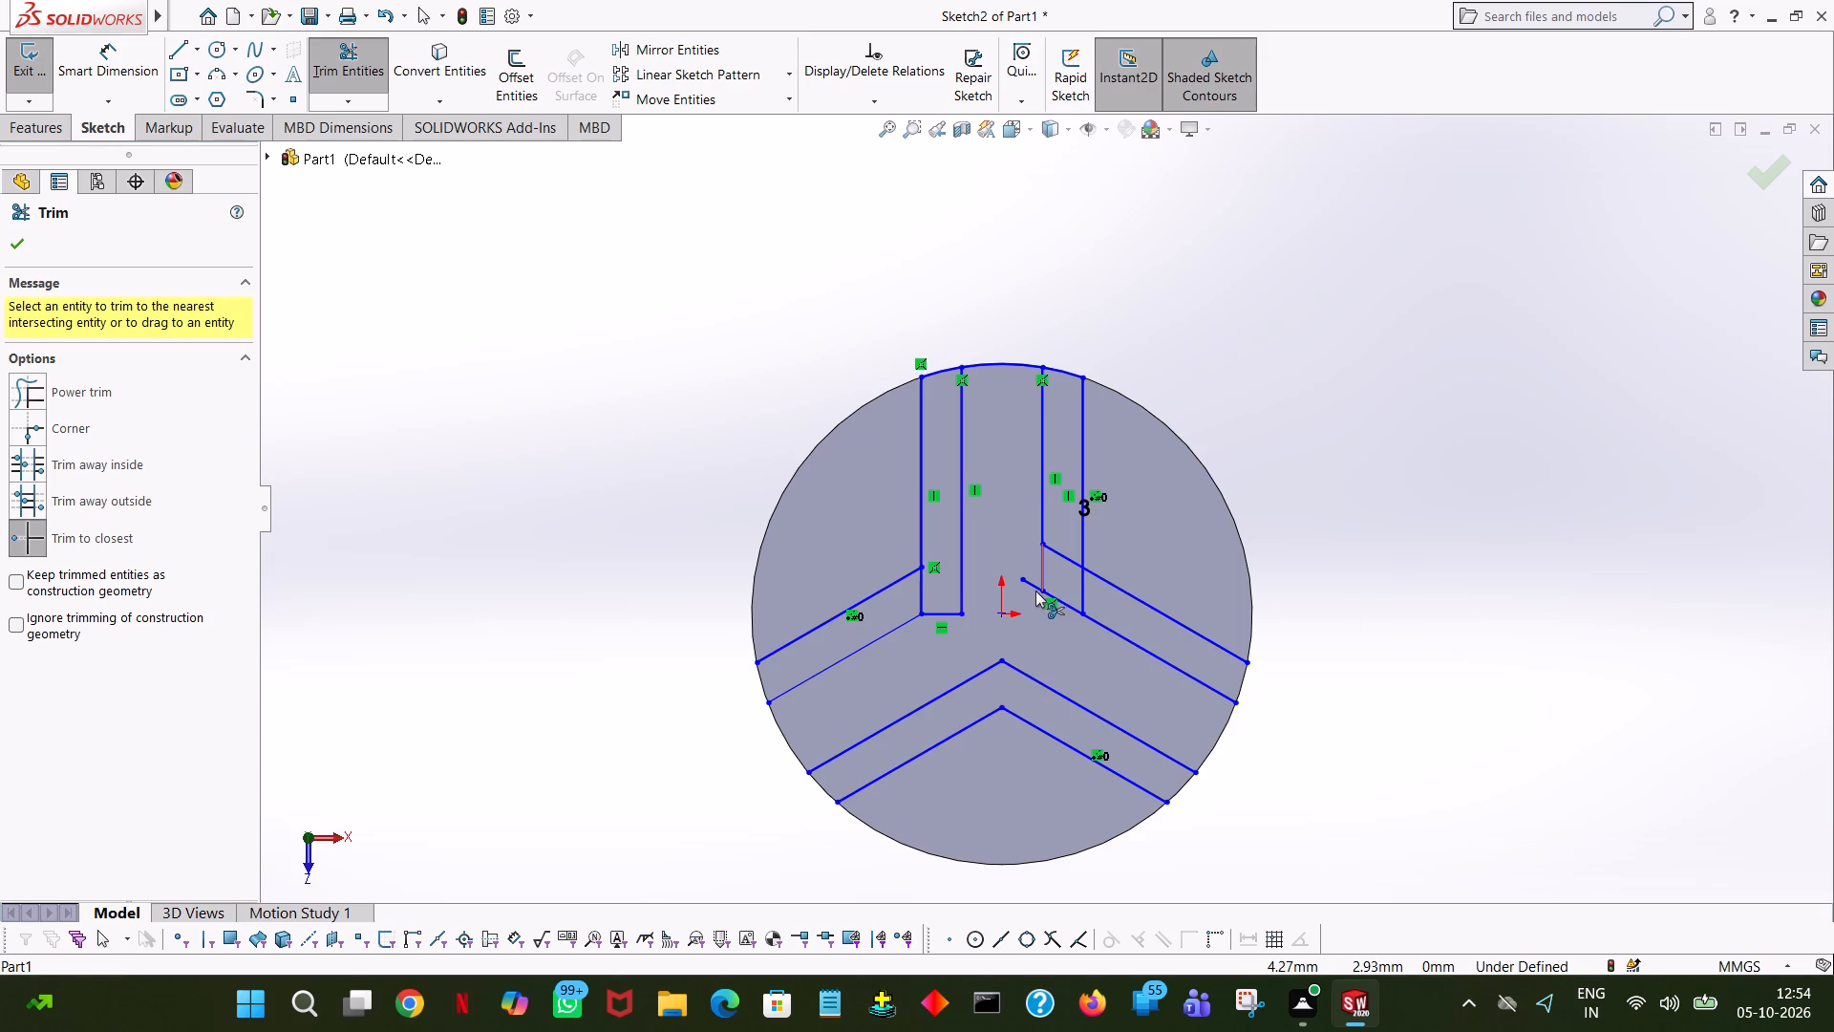
pyautogui.click(1031, 584)
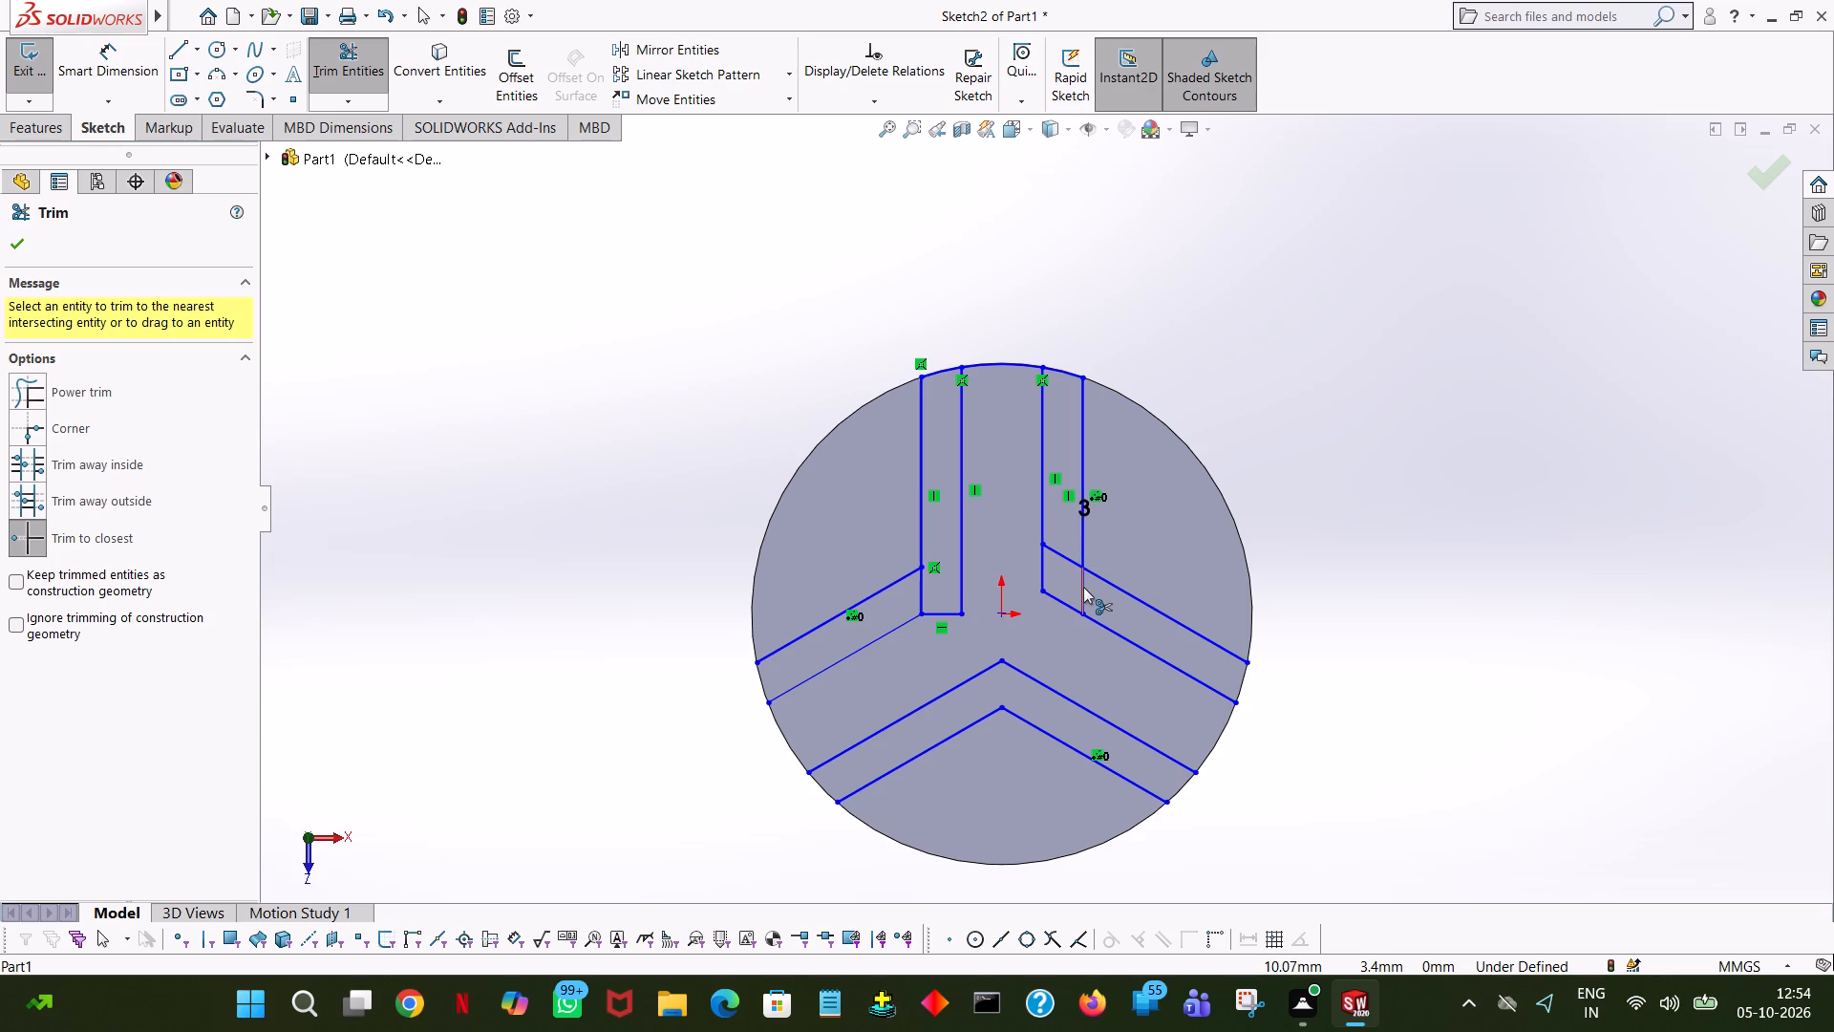
pyautogui.click(1083, 587)
pyautogui.click(1067, 557)
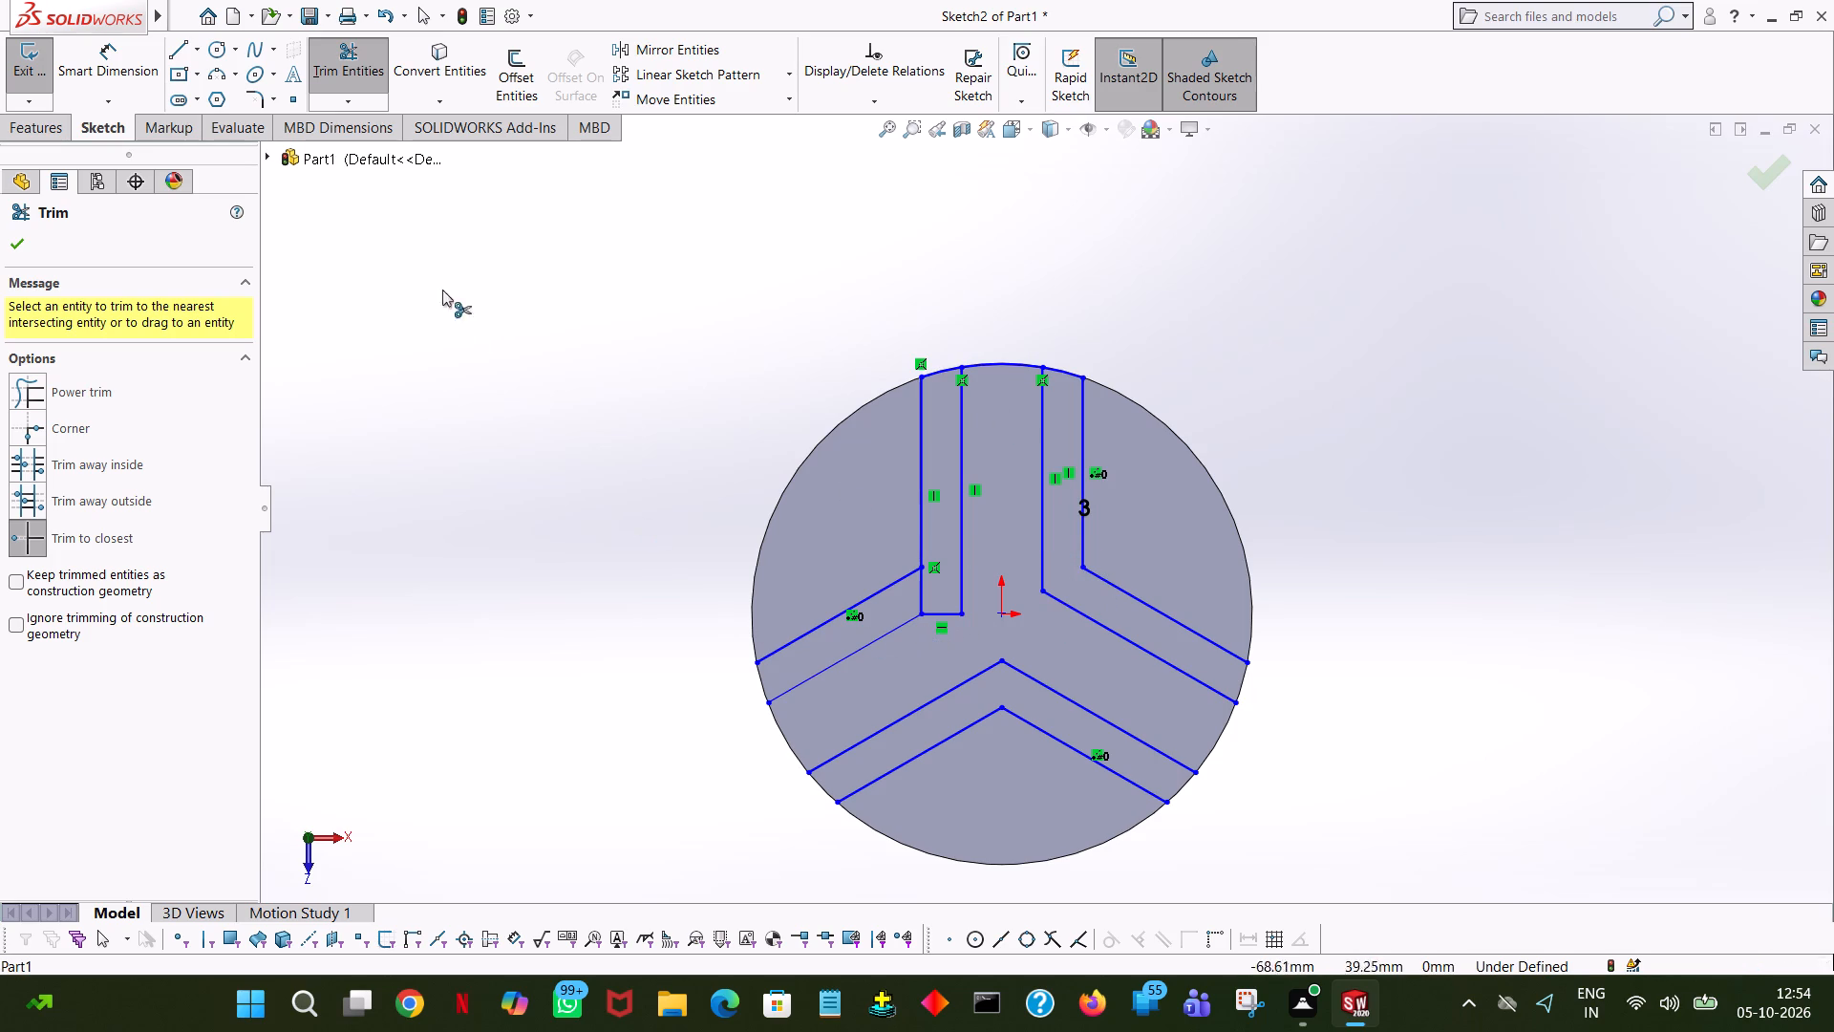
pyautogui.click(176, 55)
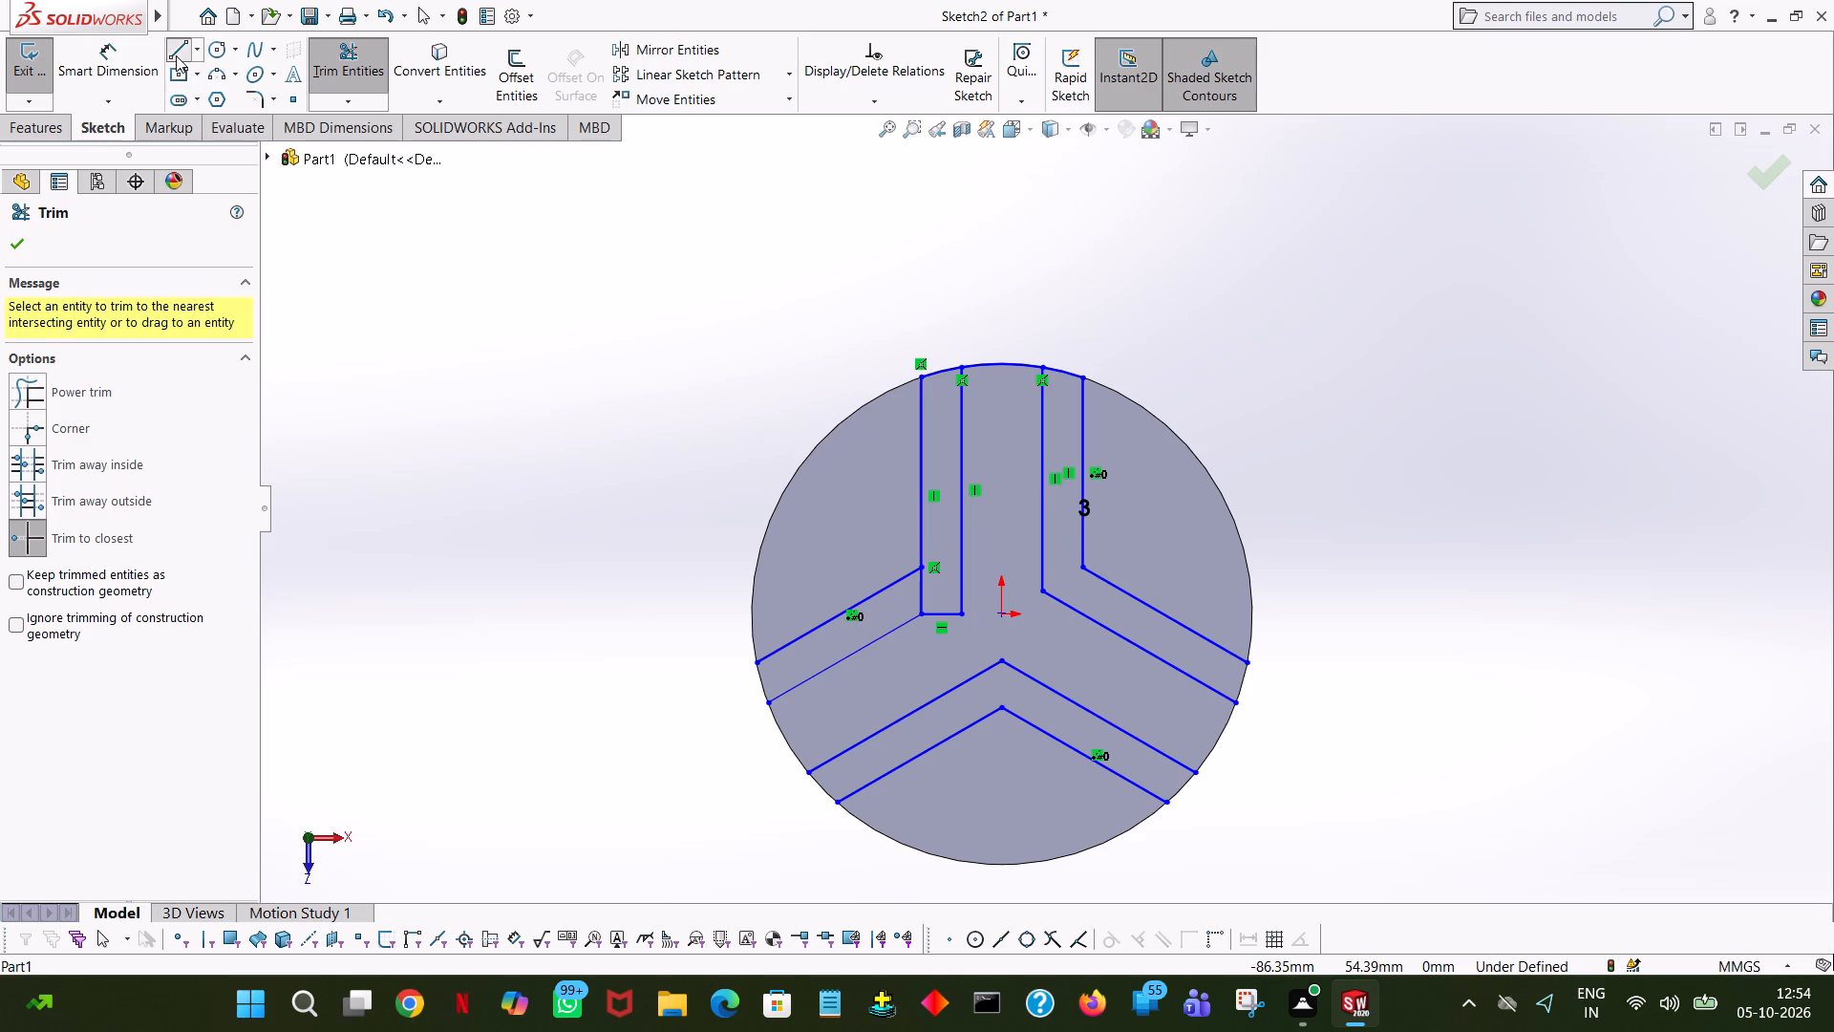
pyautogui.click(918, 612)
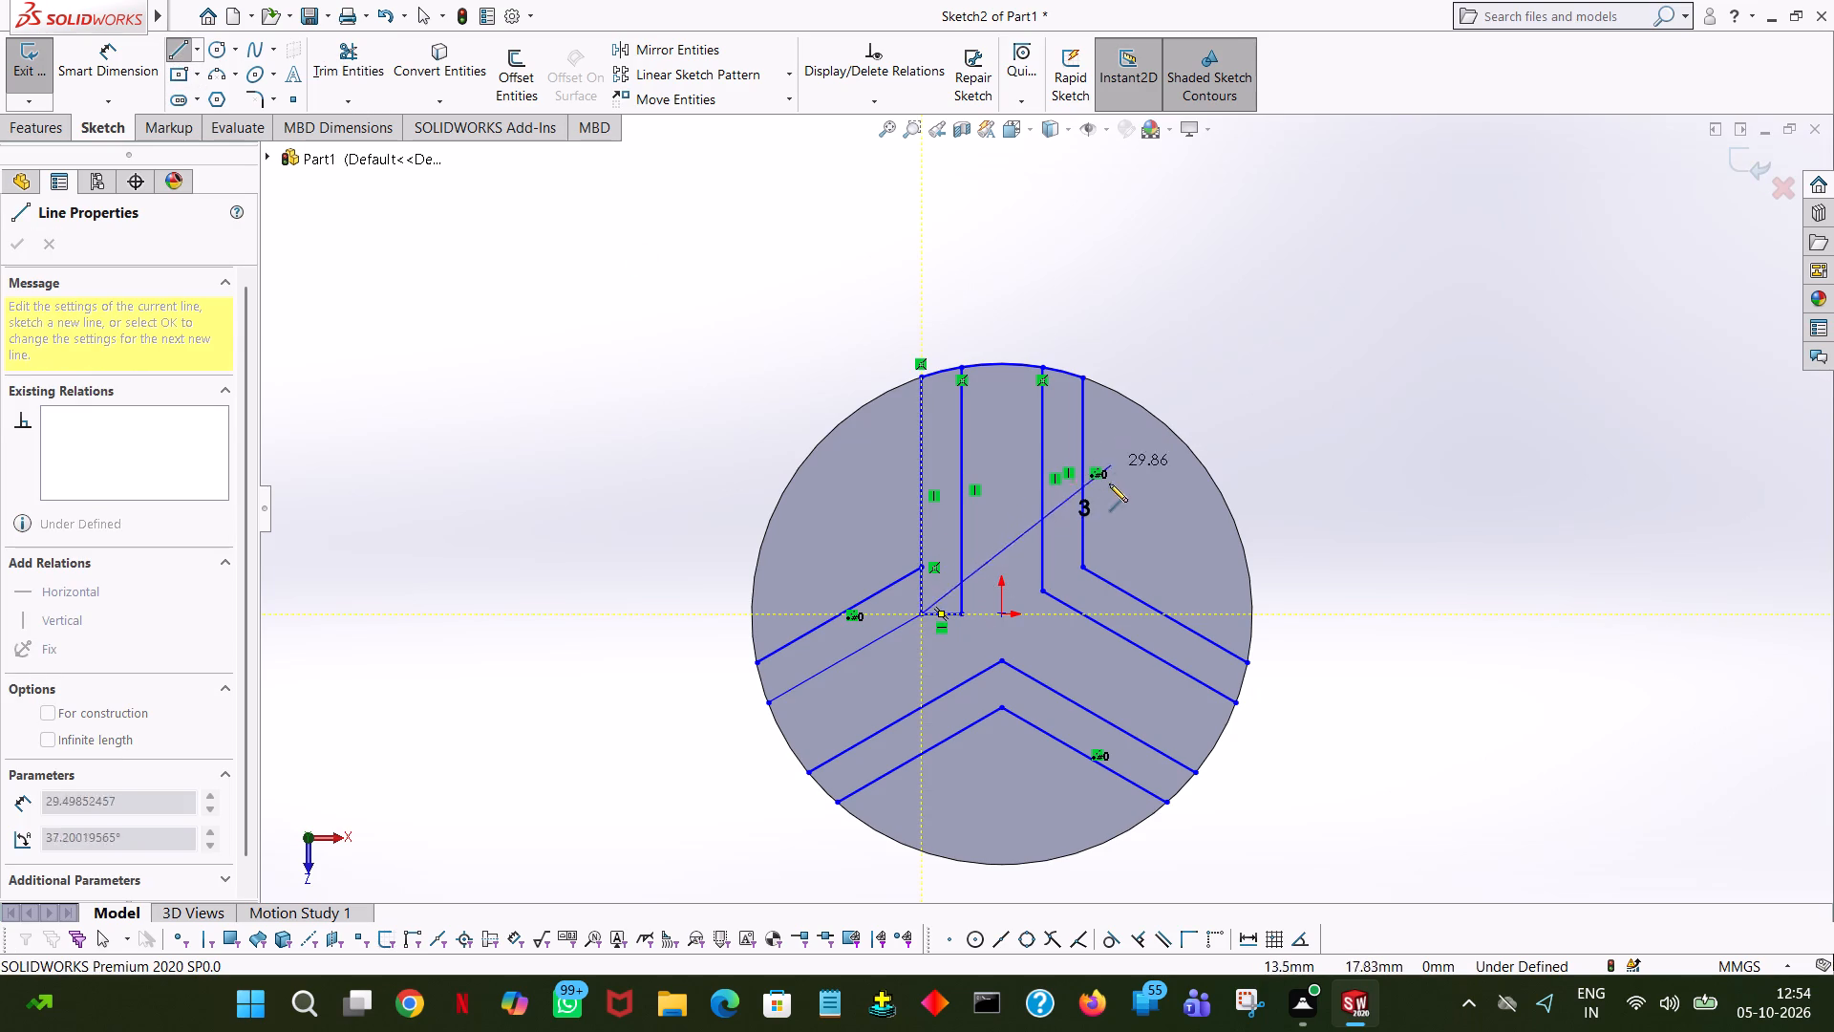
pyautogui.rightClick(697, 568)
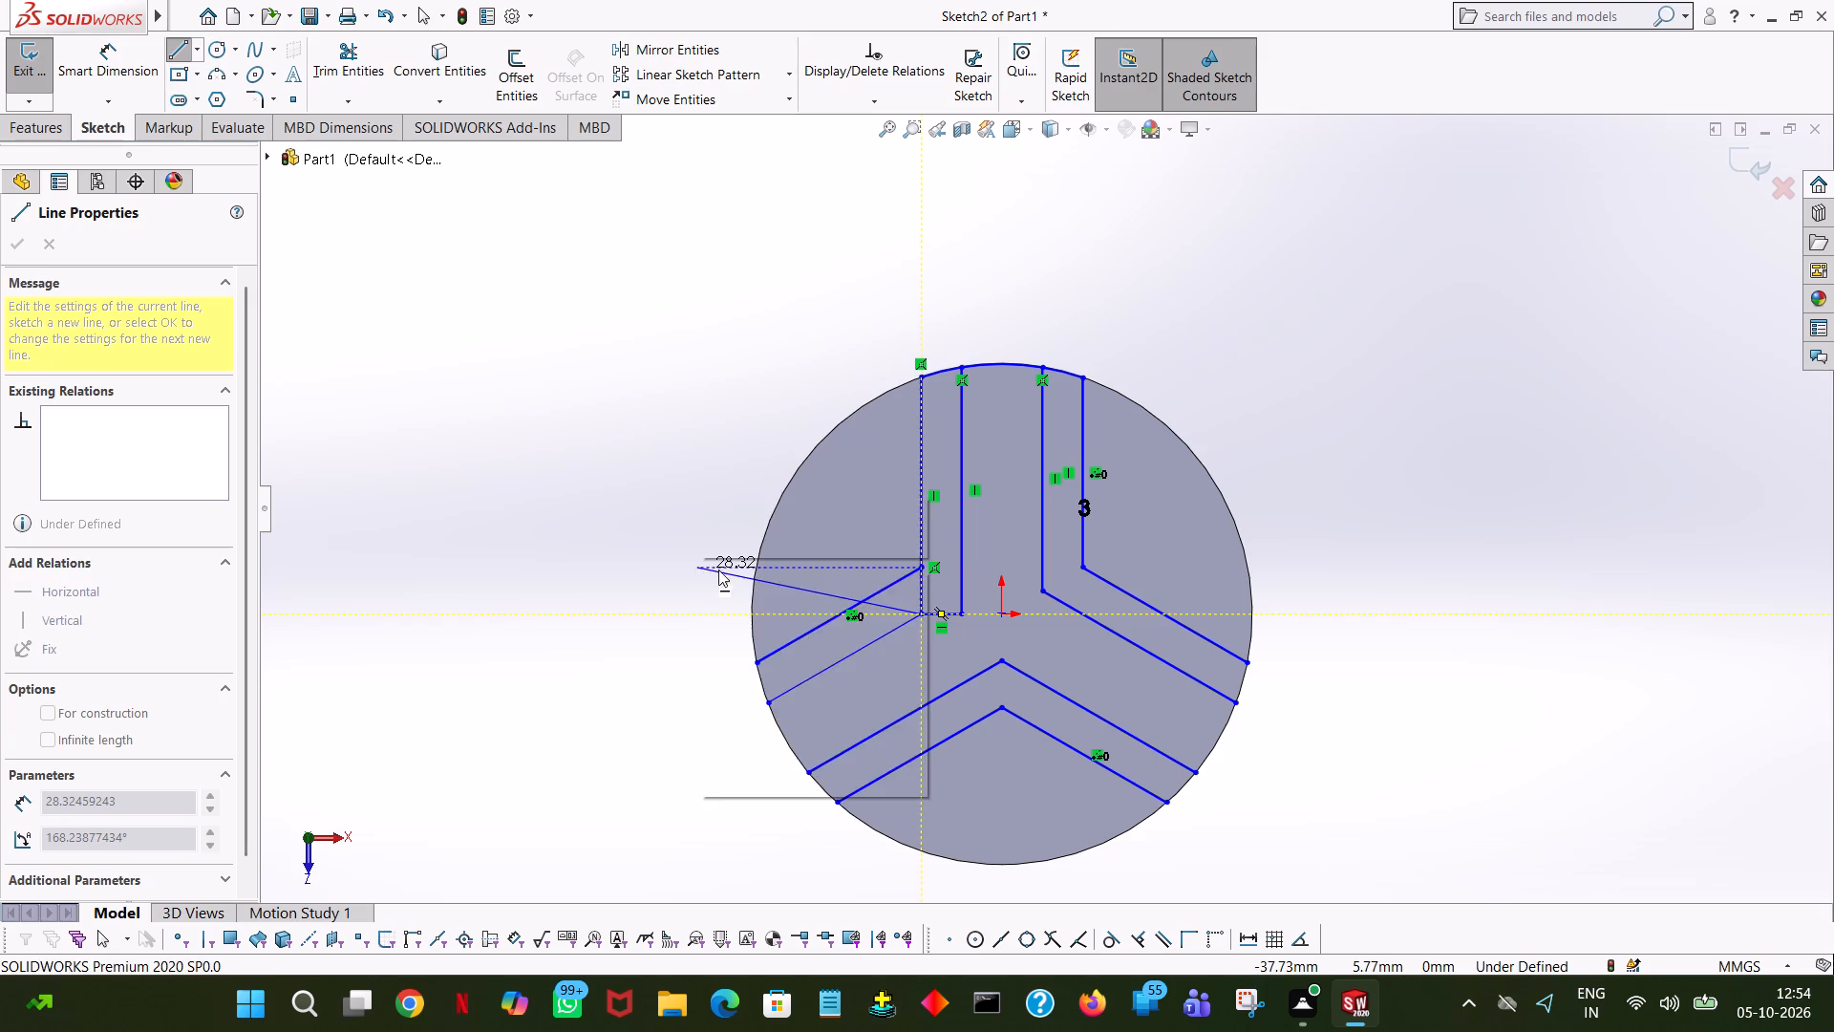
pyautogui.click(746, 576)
# Extend the lower sloped line of the -X arm to the inner vertical line.
pyautogui.click(350, 104)
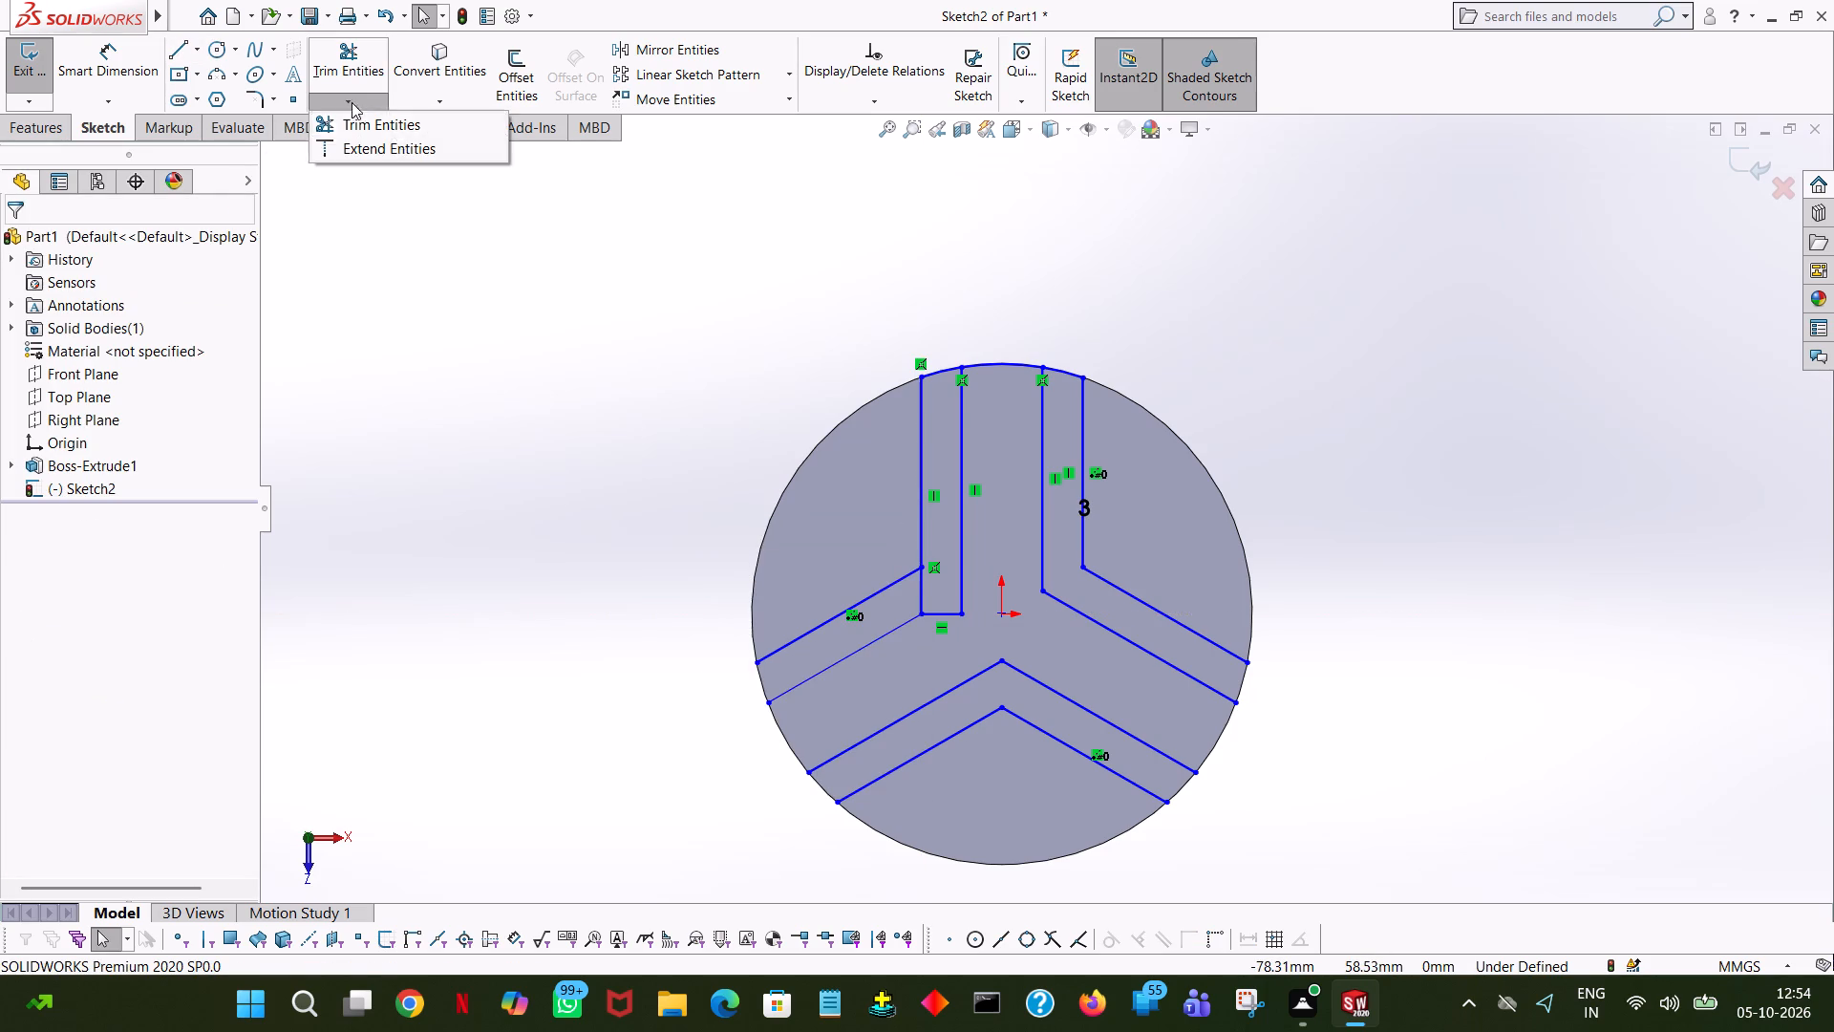
pyautogui.click(410, 154)
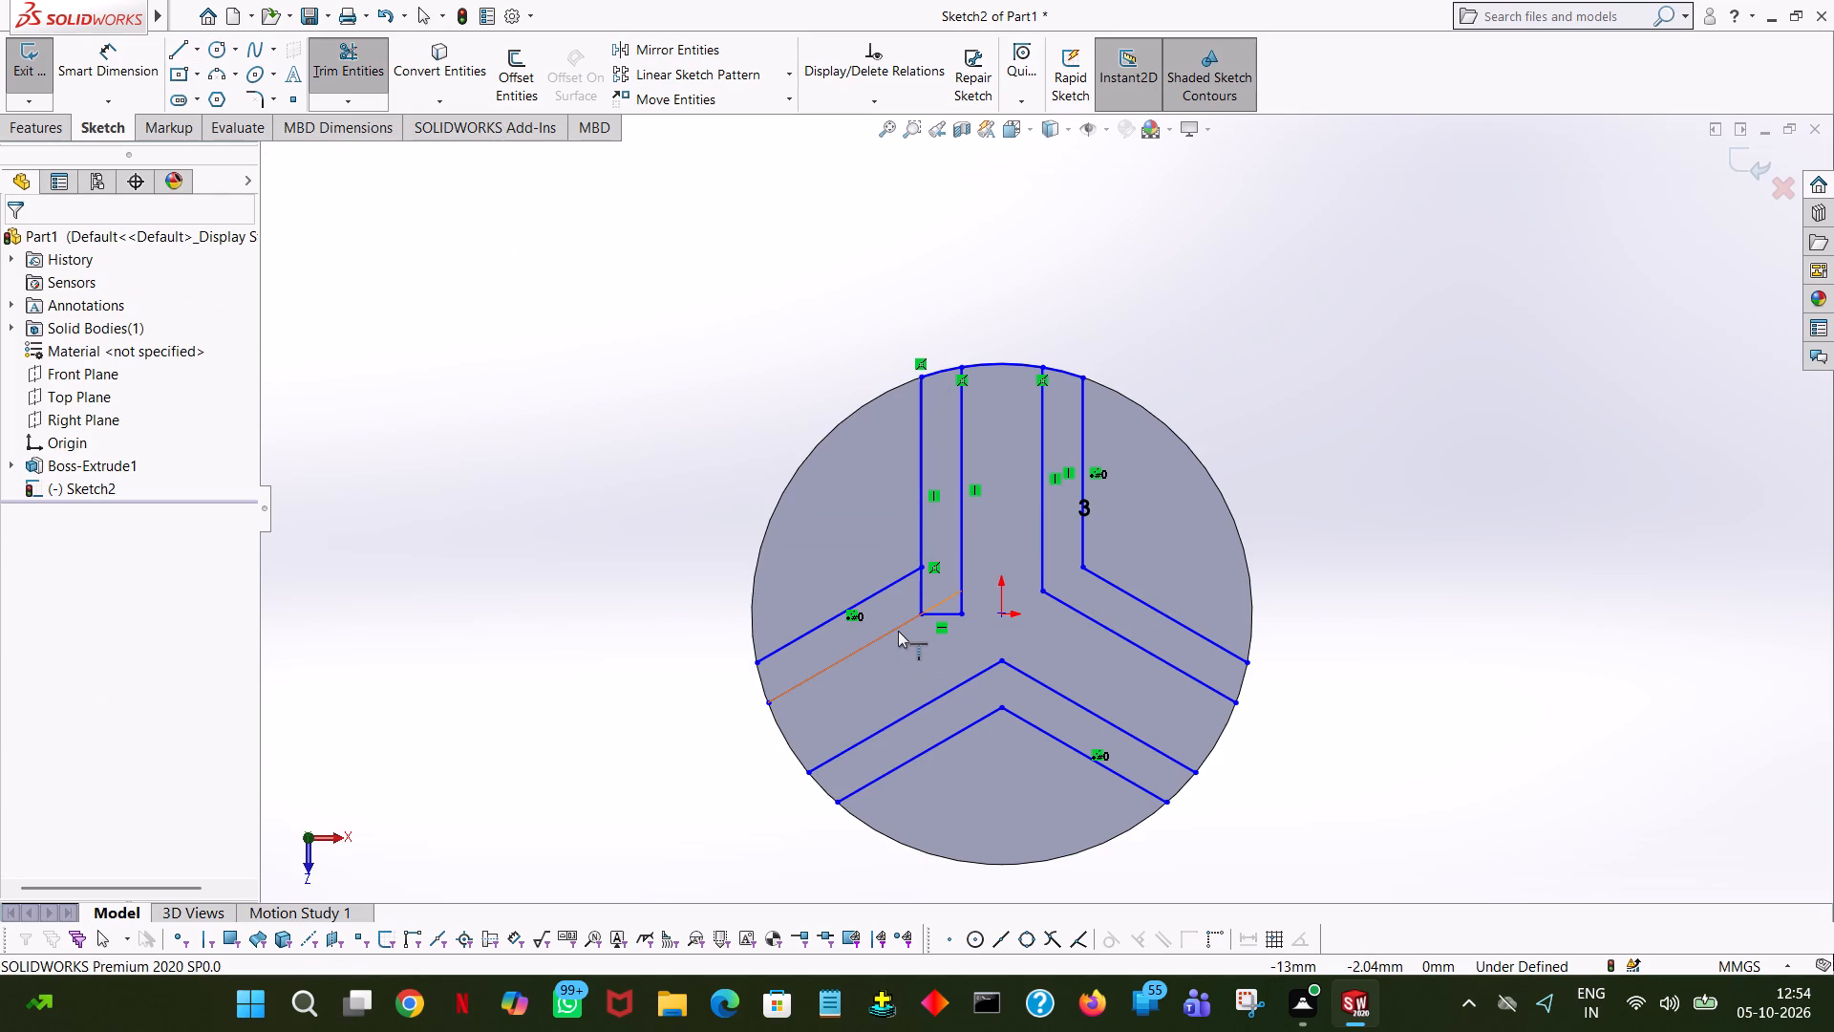
pyautogui.click(898, 631)
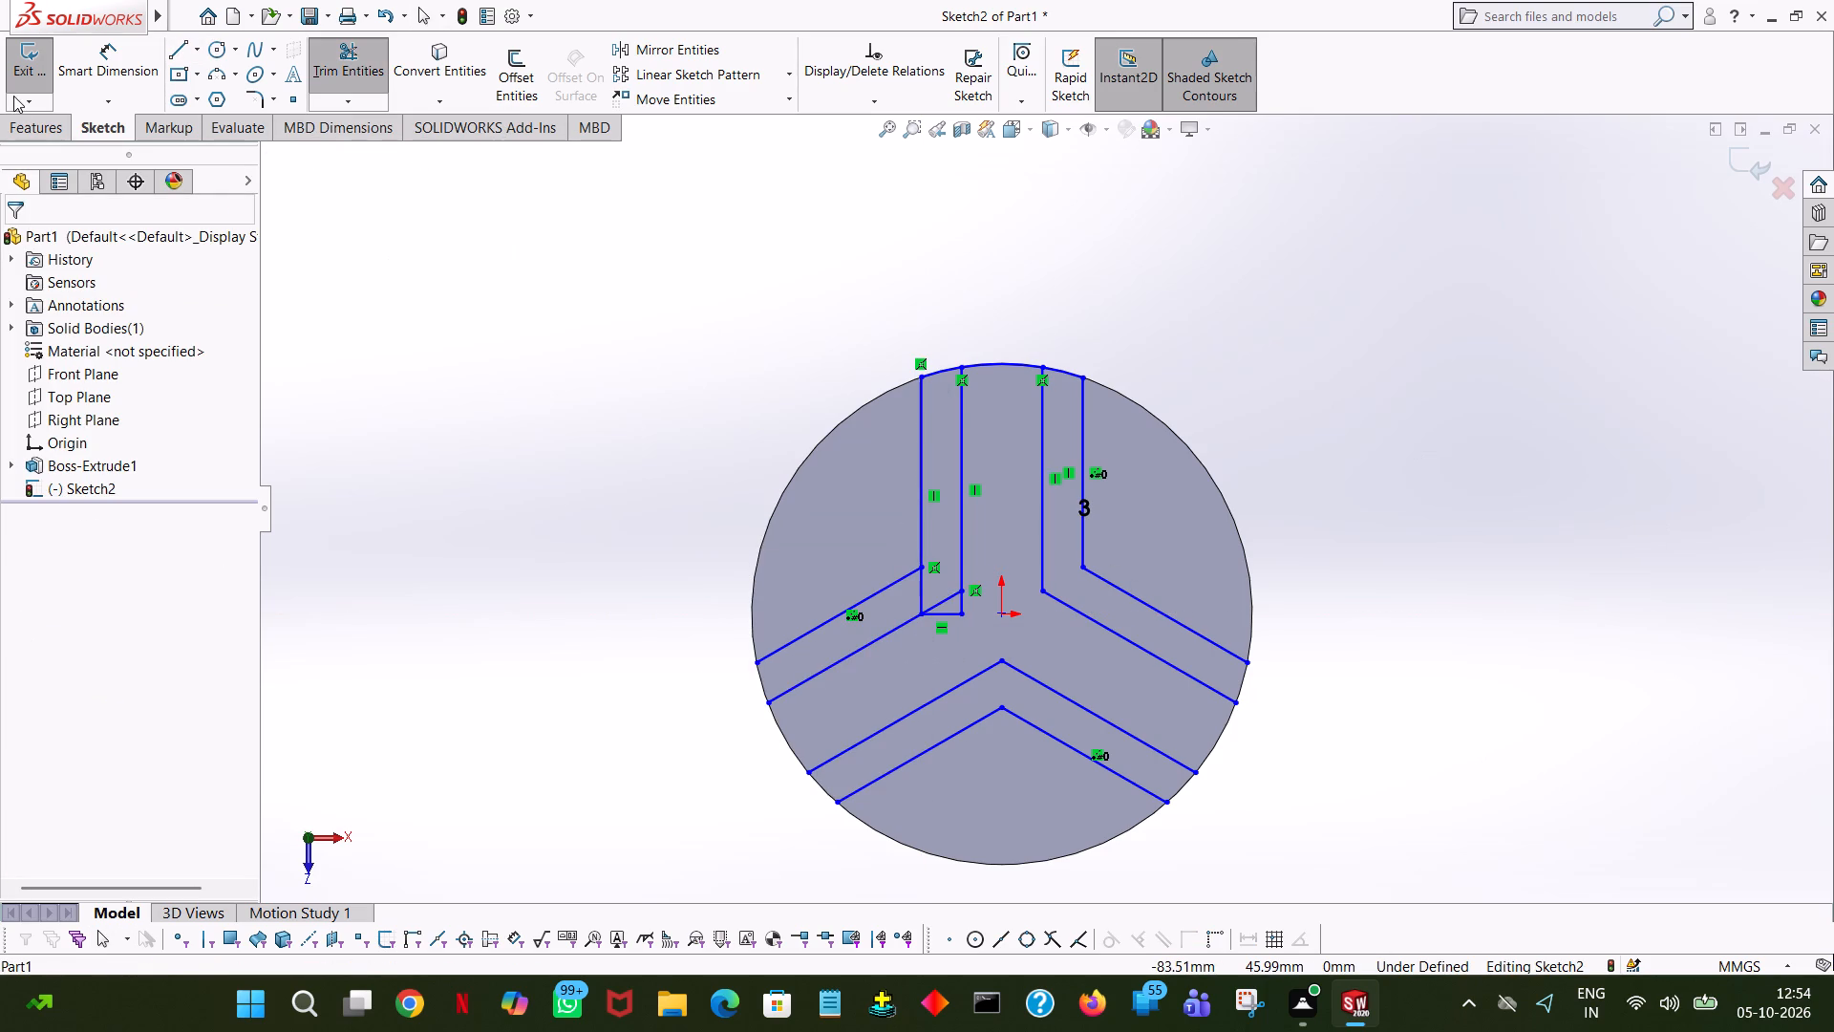
# Trim away the short base segment and overlapping line ends on the -X side, leaving two clean corners between vertical and sloped lines.
pyautogui.click(327, 62)
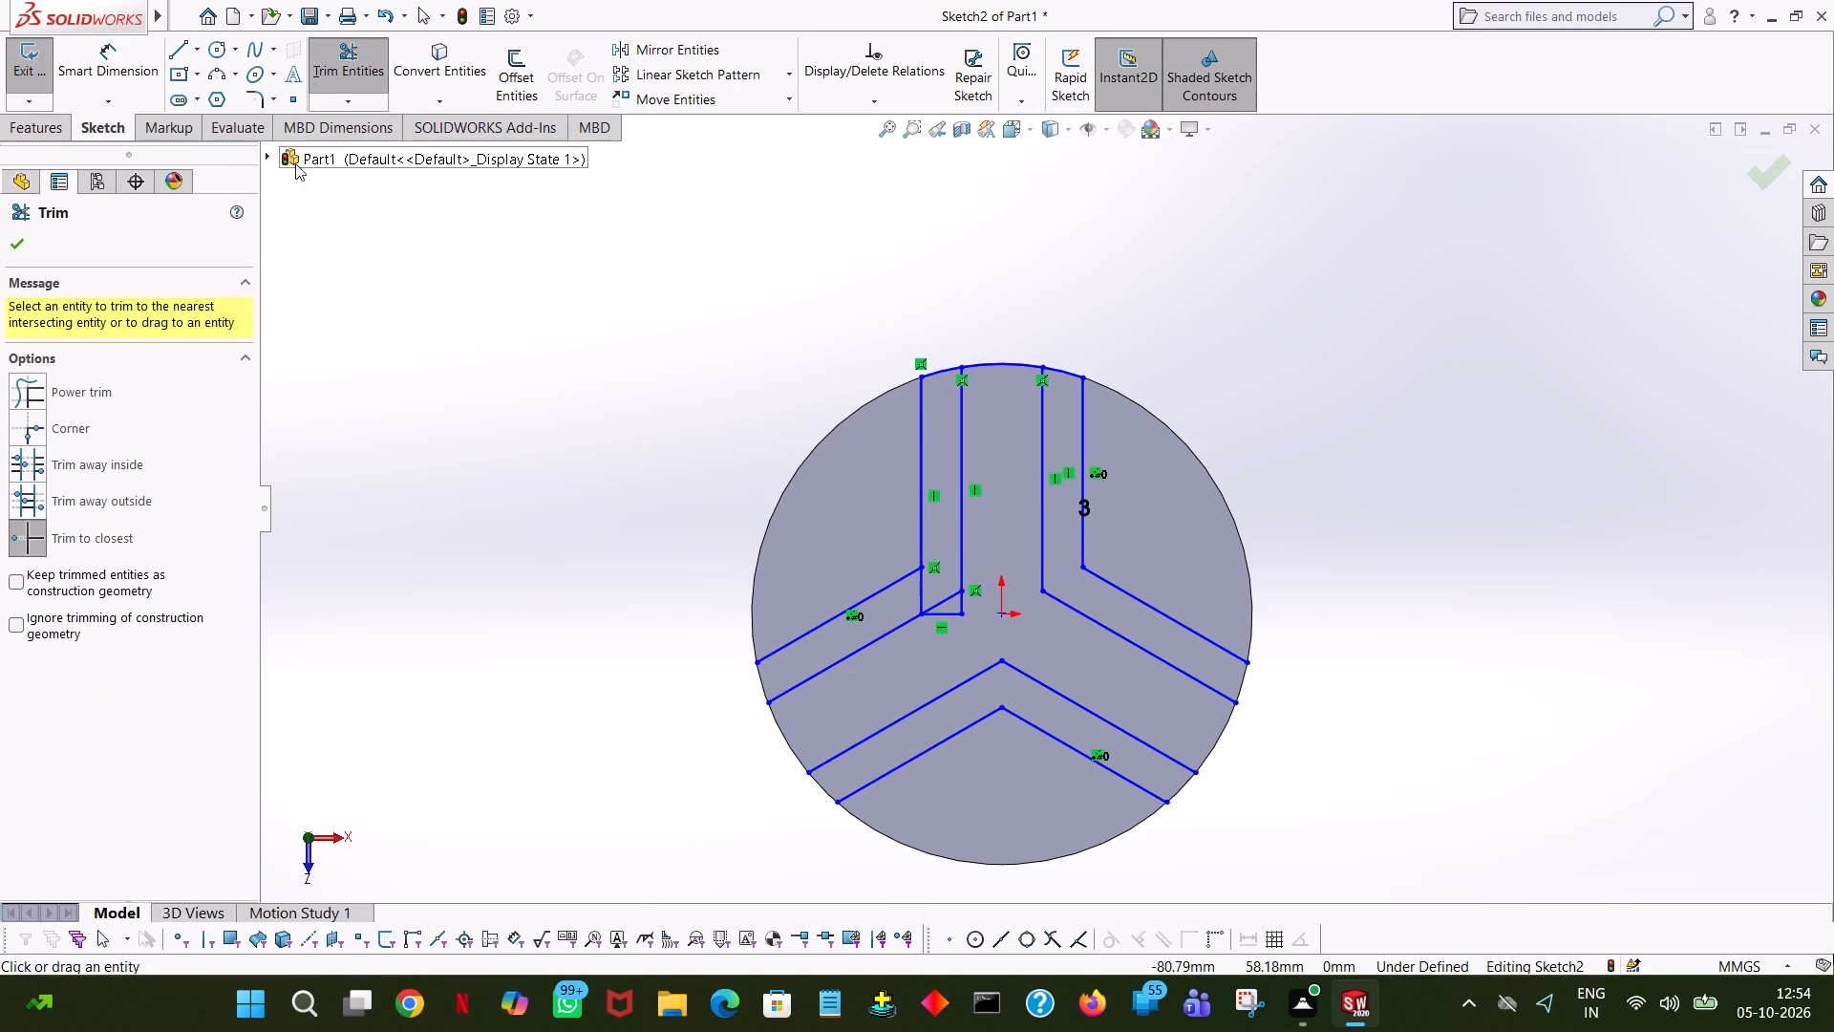
pyautogui.click(1, 247)
pyautogui.click(9, 240)
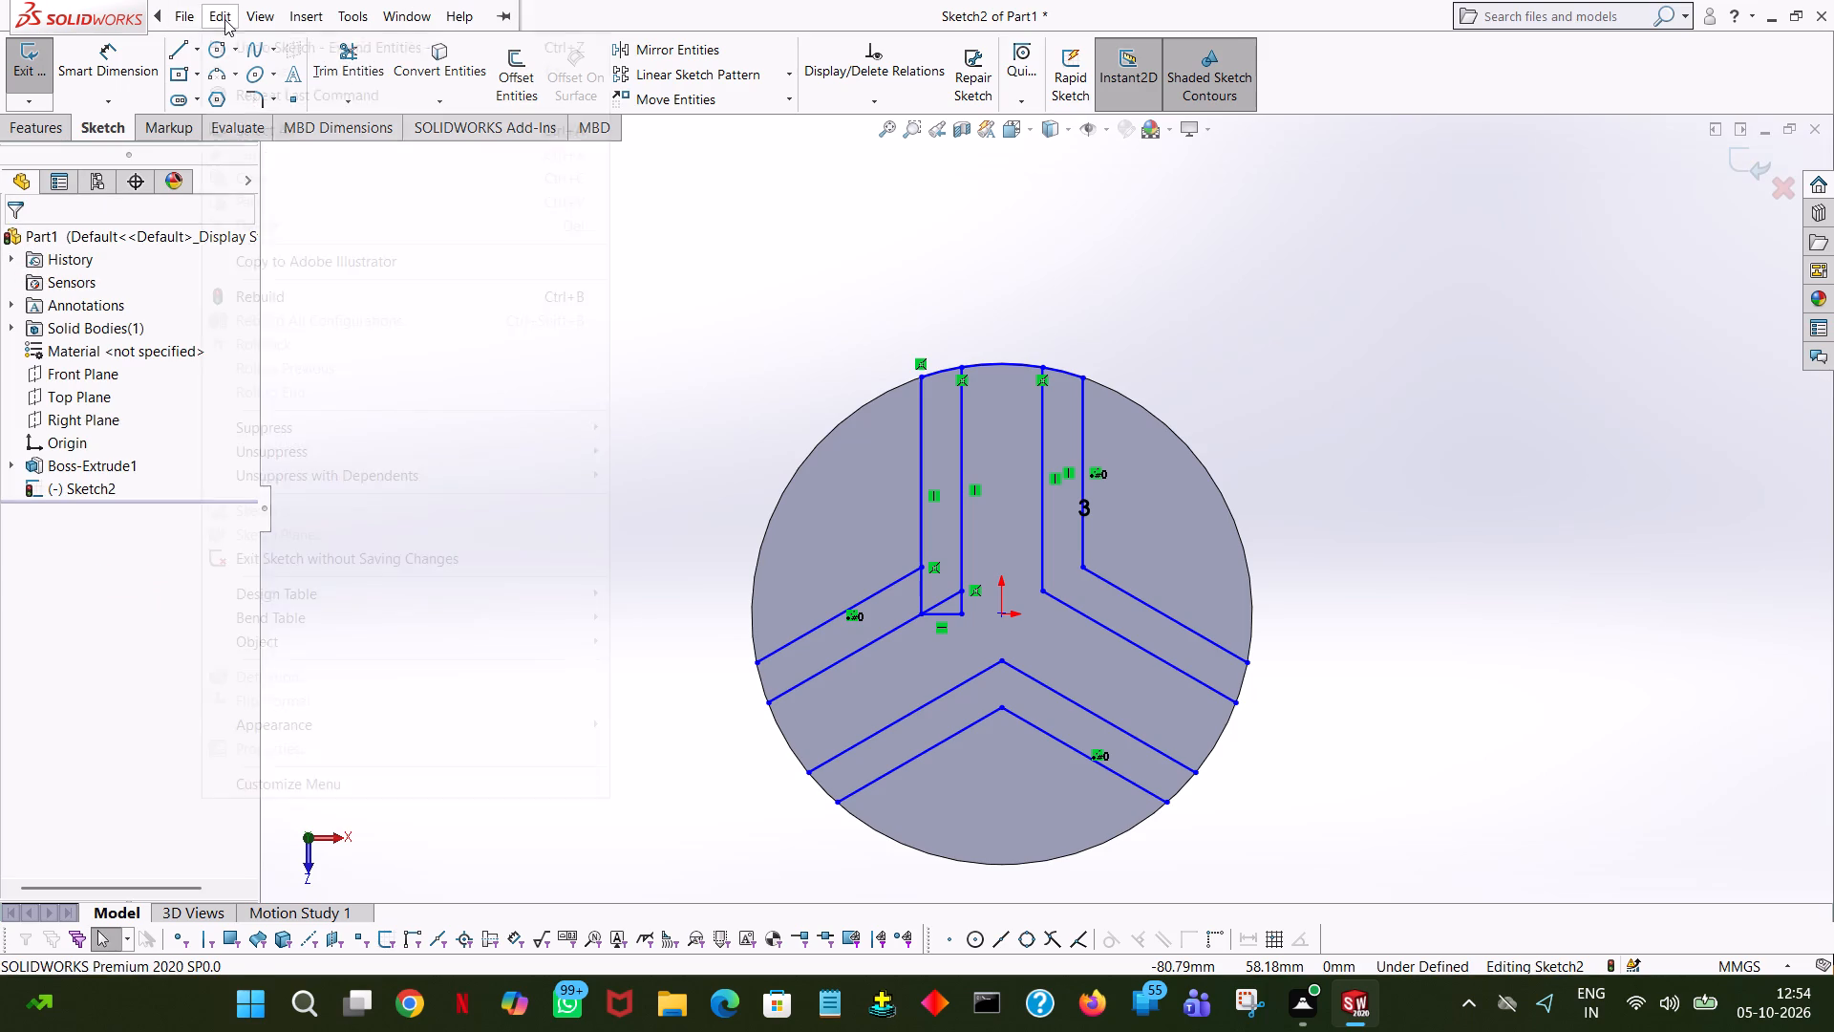
pyautogui.click(658, 224)
pyautogui.click(342, 57)
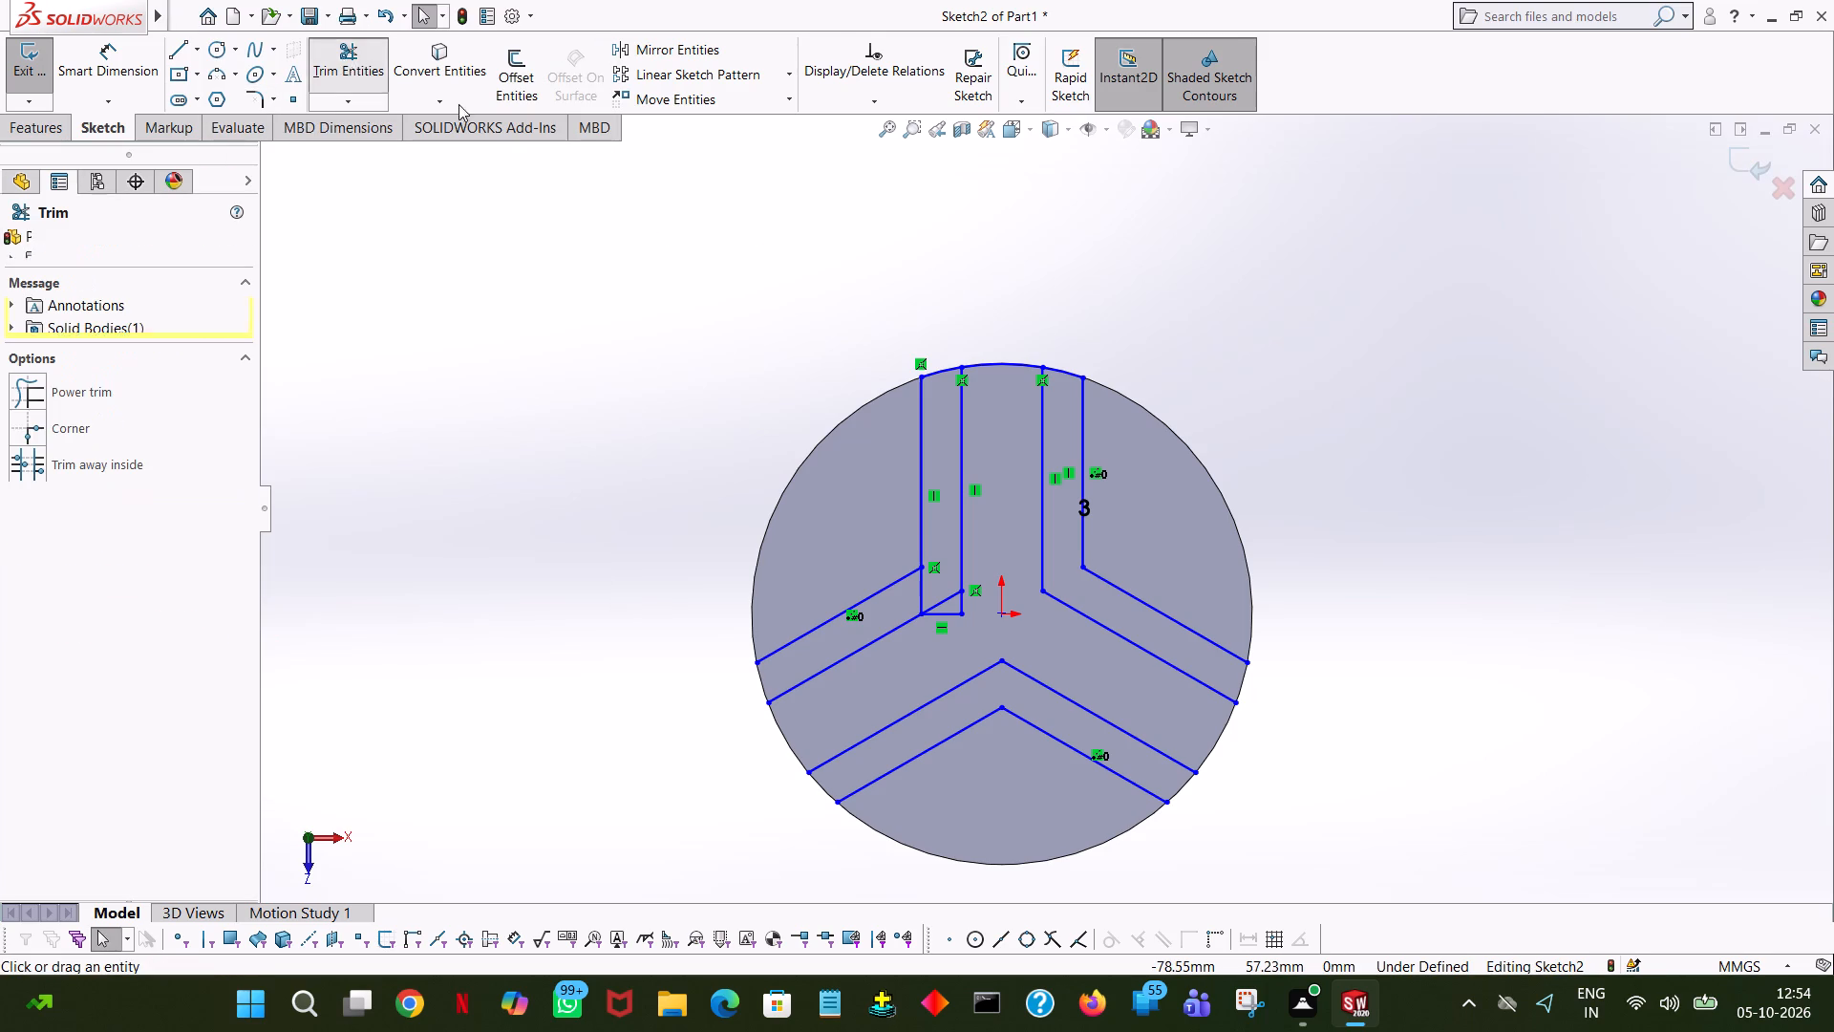
pyautogui.click(945, 609)
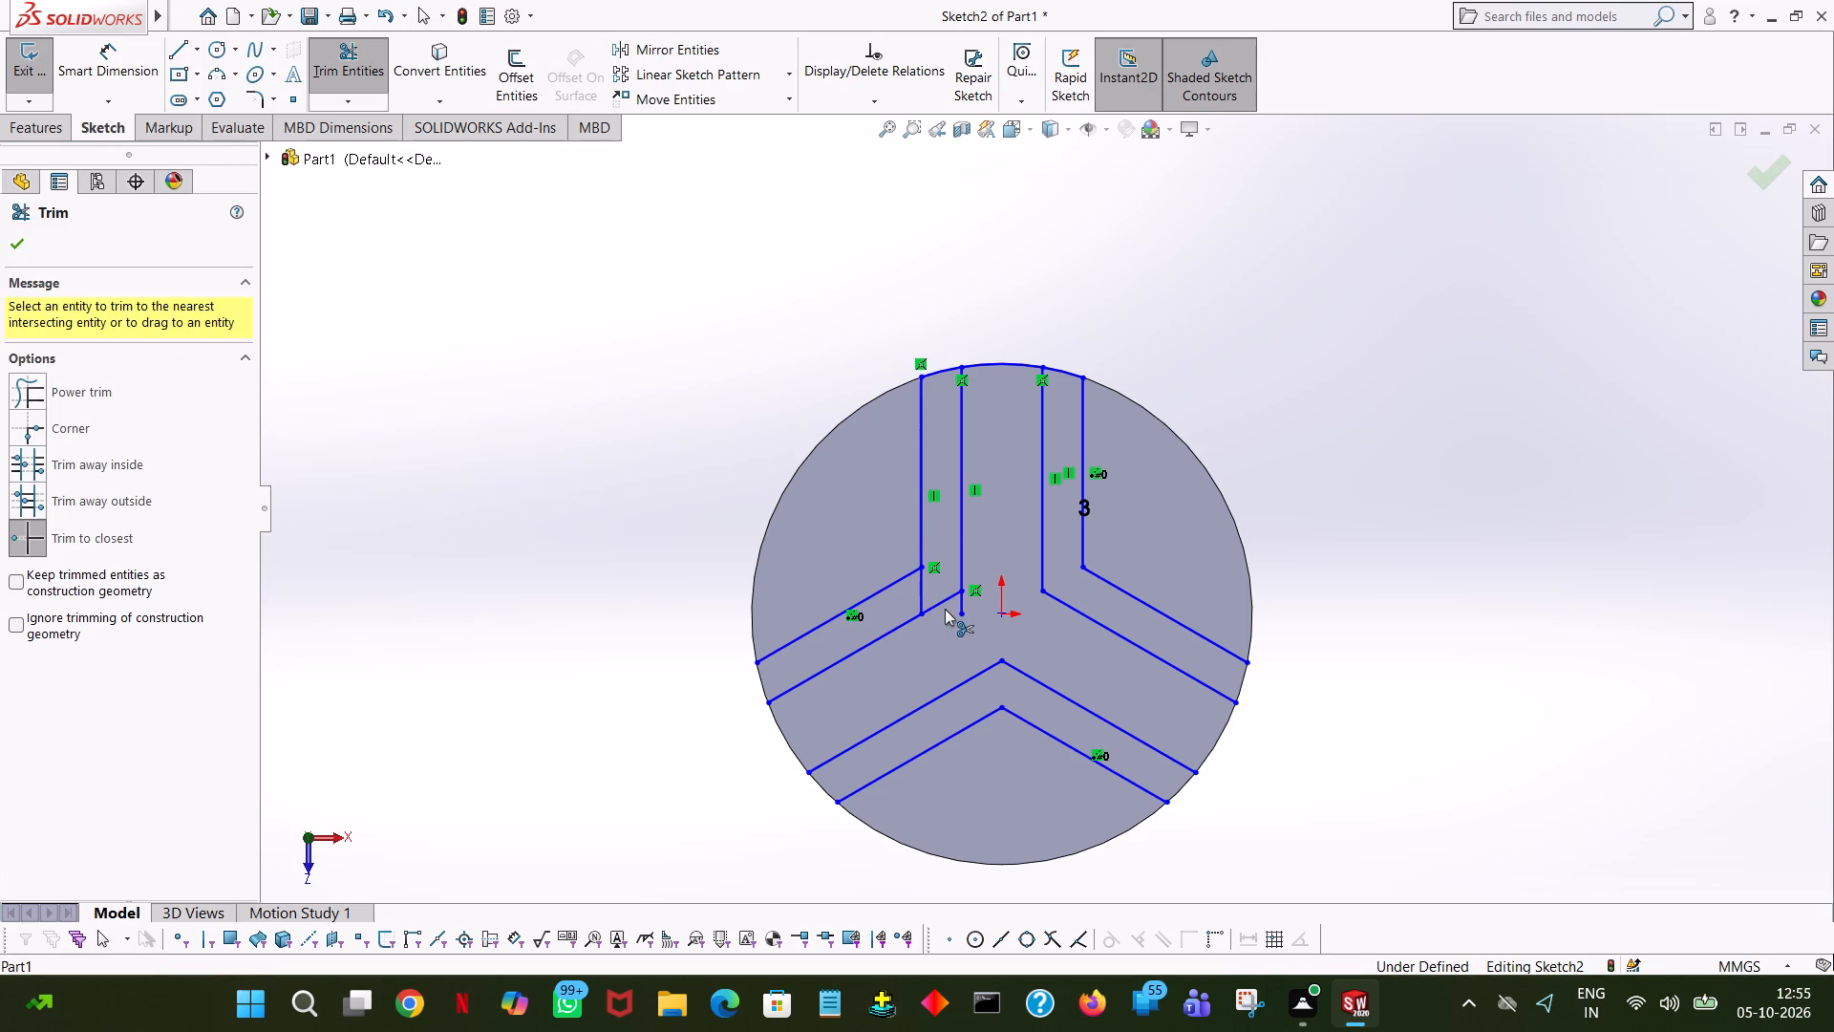
pyautogui.click(925, 595)
pyautogui.click(957, 605)
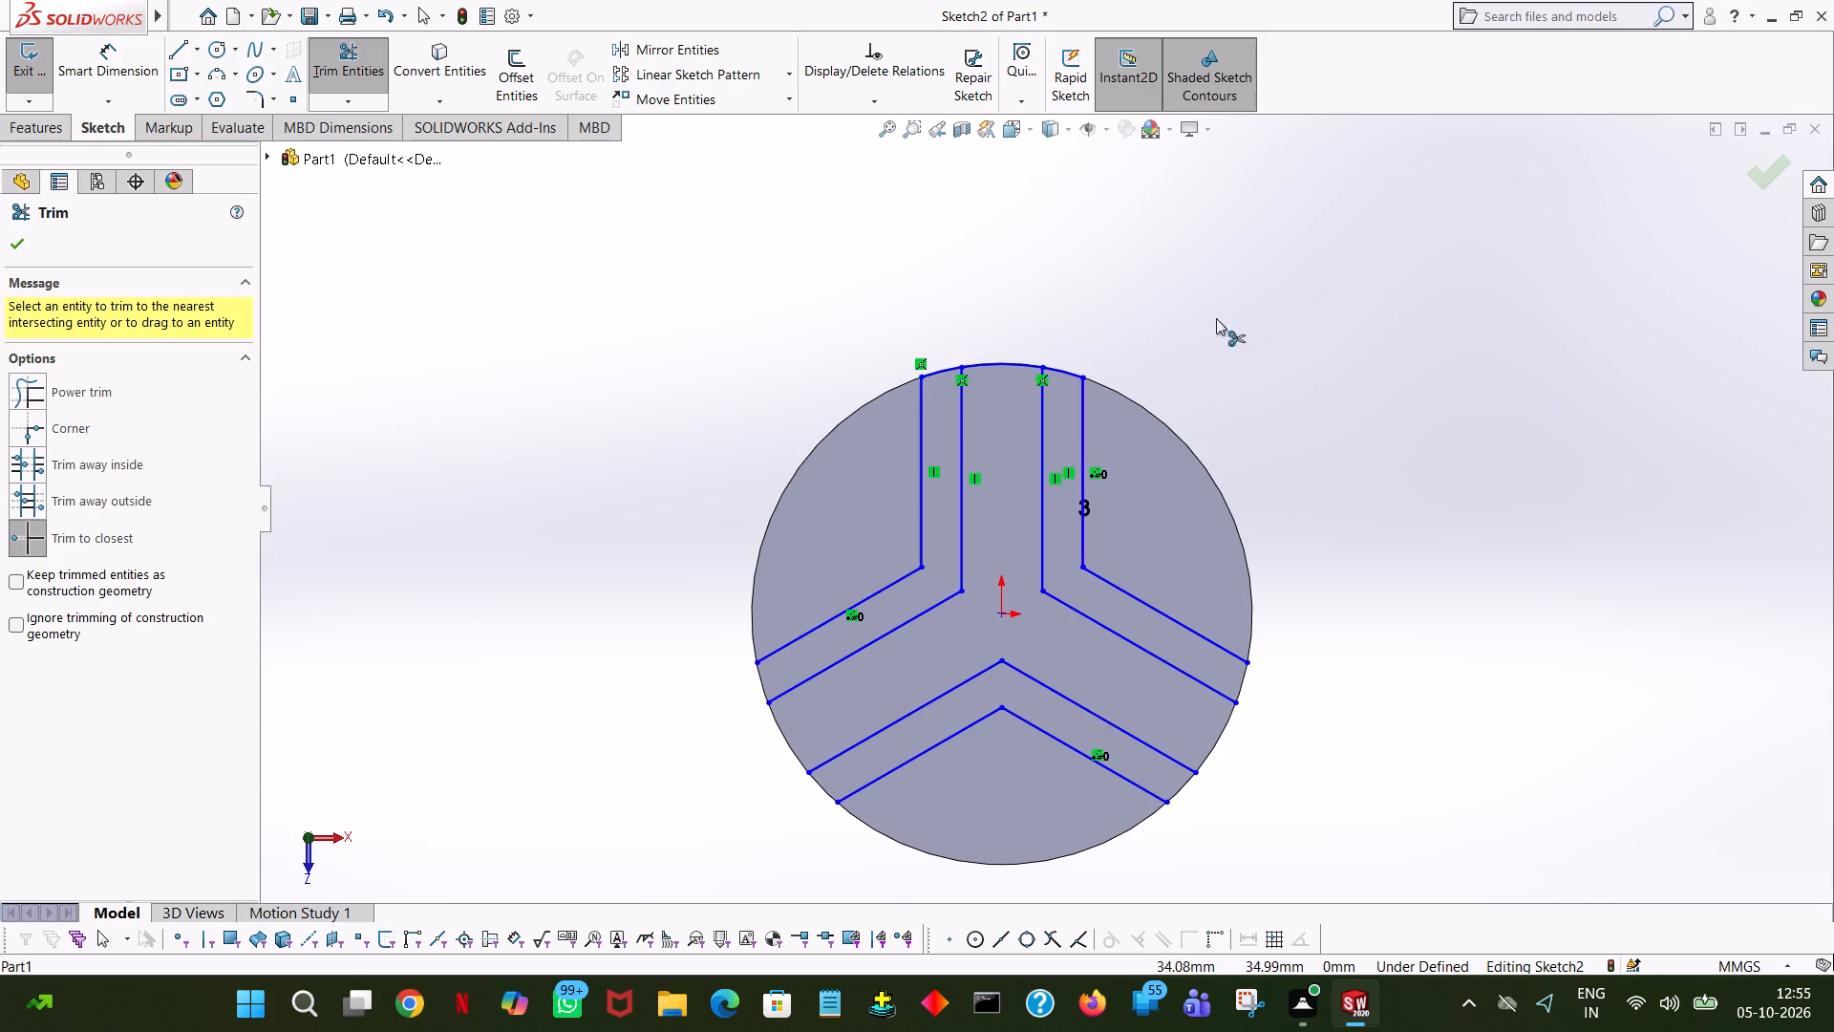
pyautogui.click(24, 250)
pyautogui.click(982, 241)
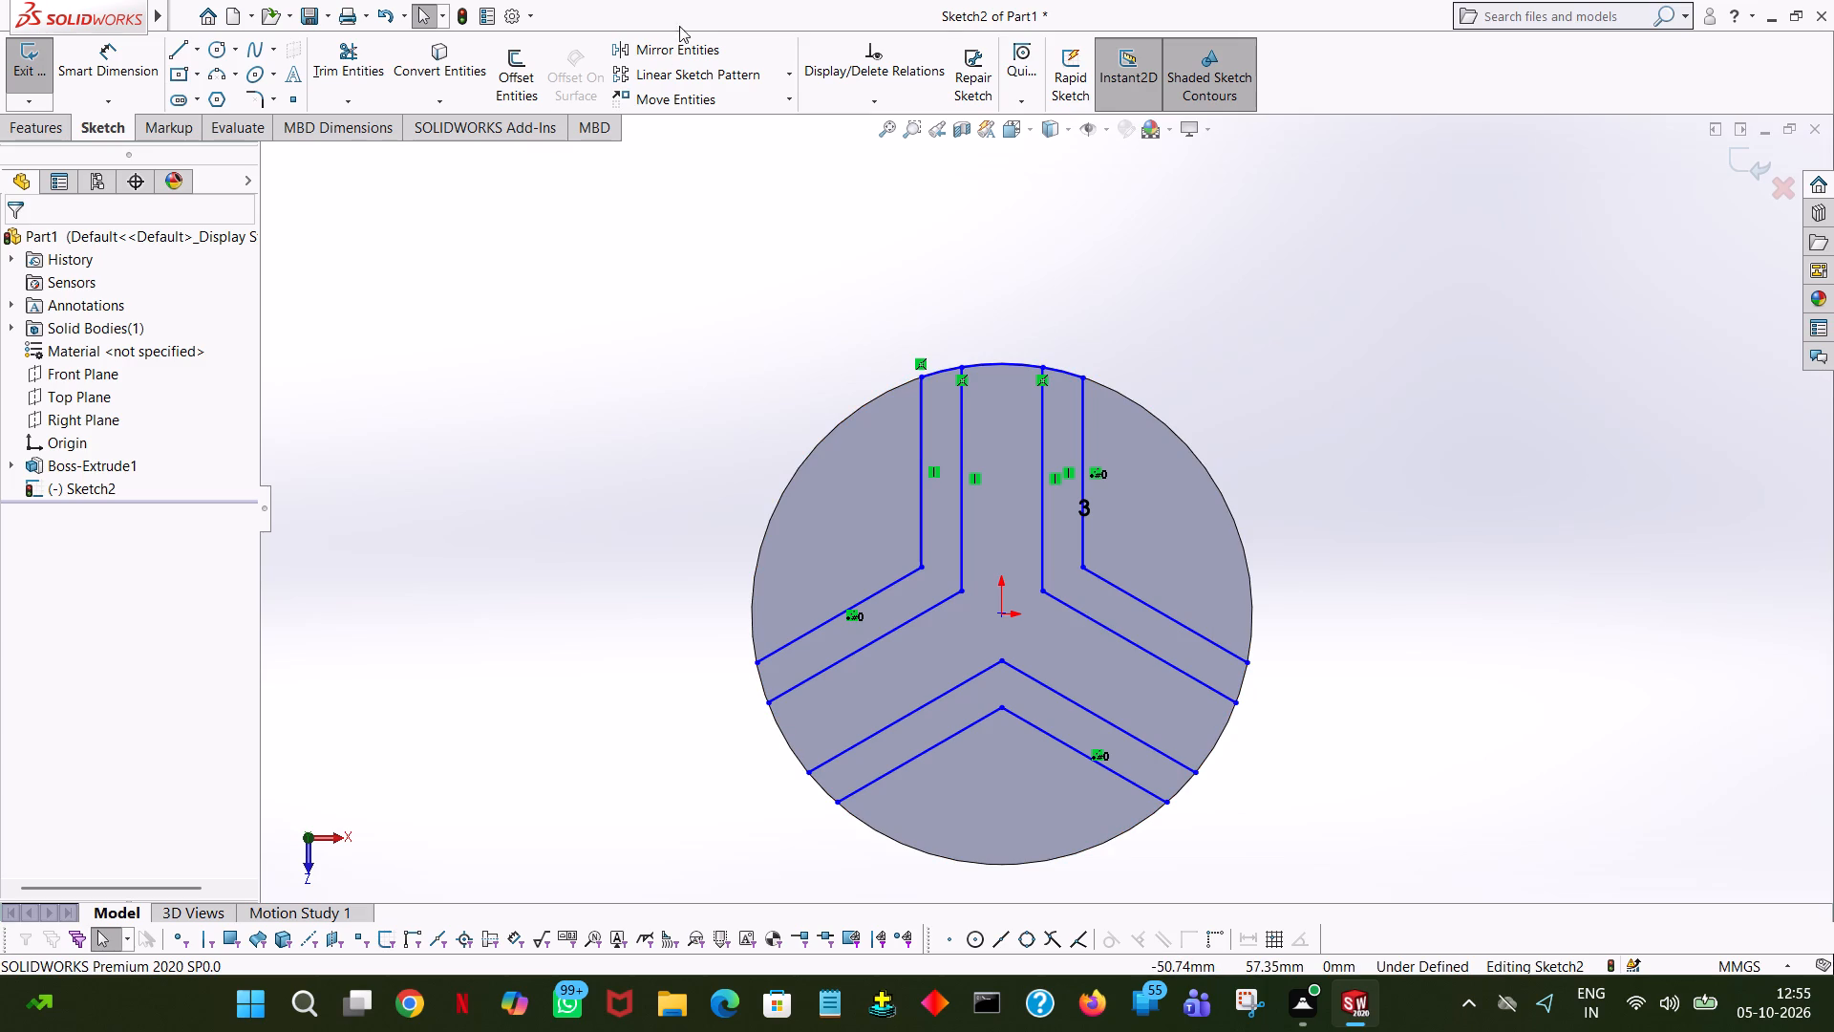
# Circular-pattern the arc closing the vertical arm's outer end about the origin, with 3 equally spaced instances over 360 degrees.
pyautogui.click(787, 71)
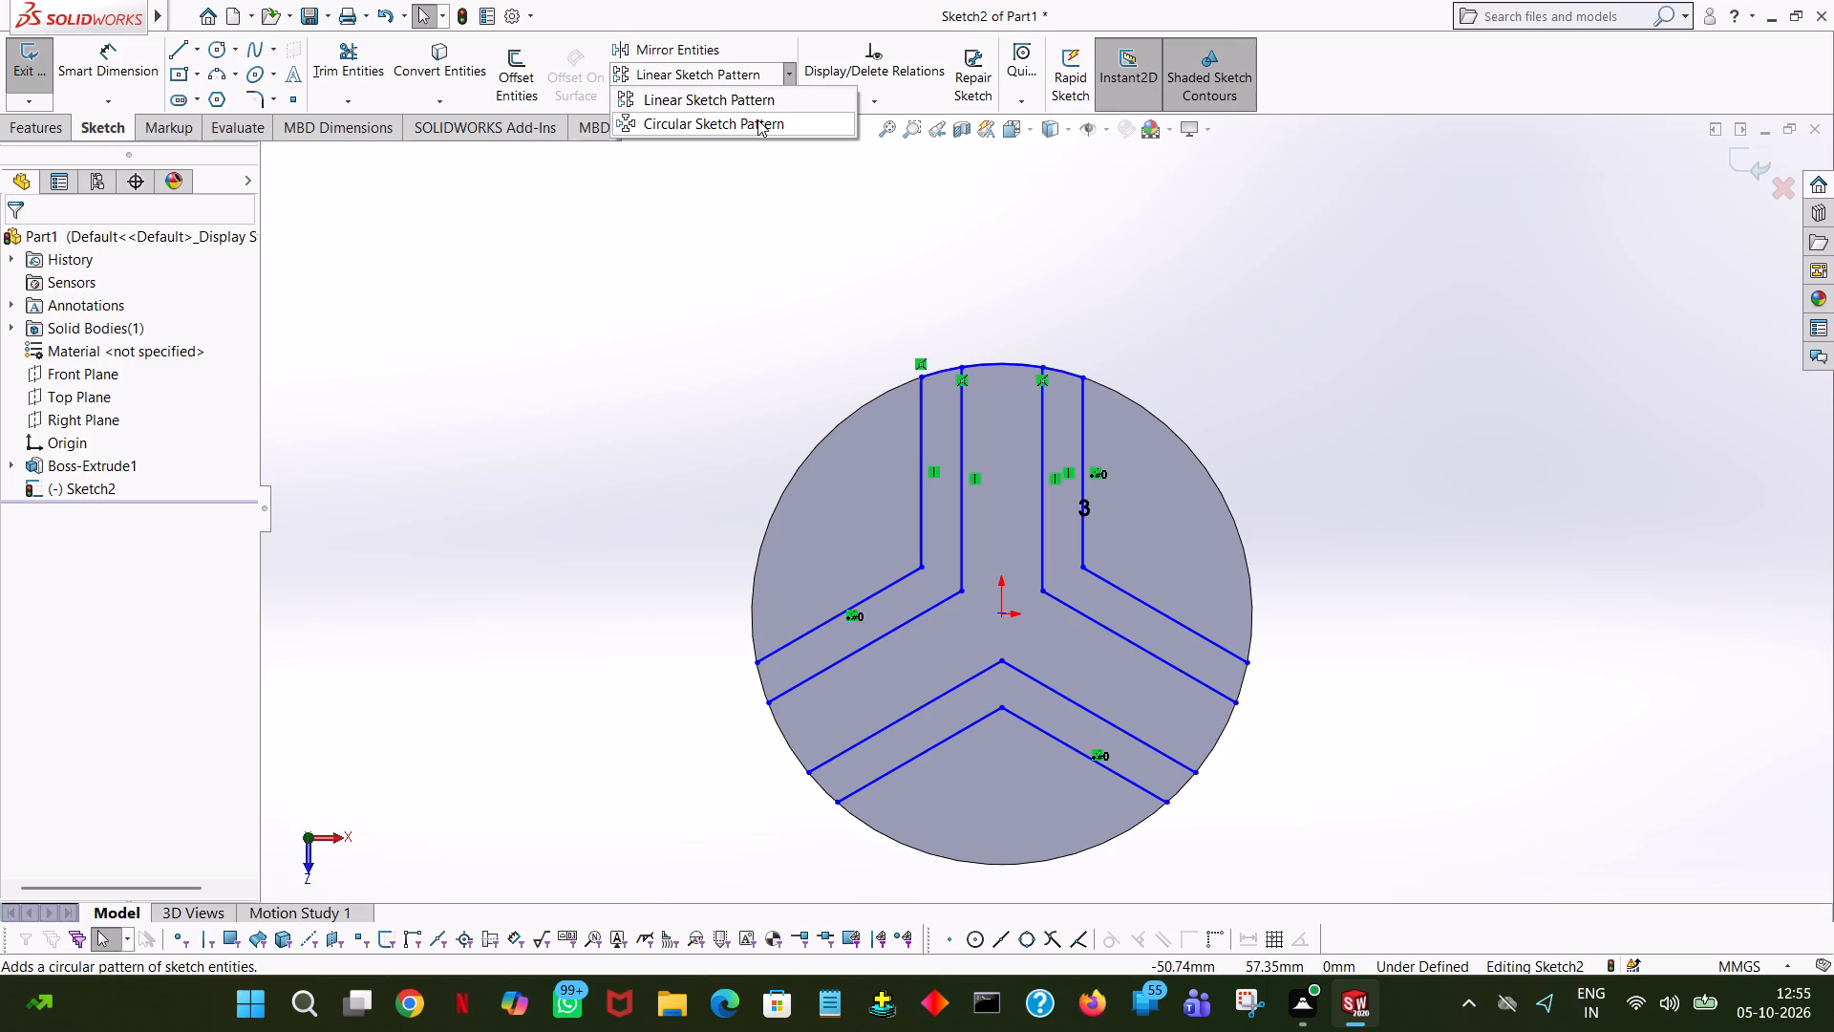
pyautogui.click(749, 126)
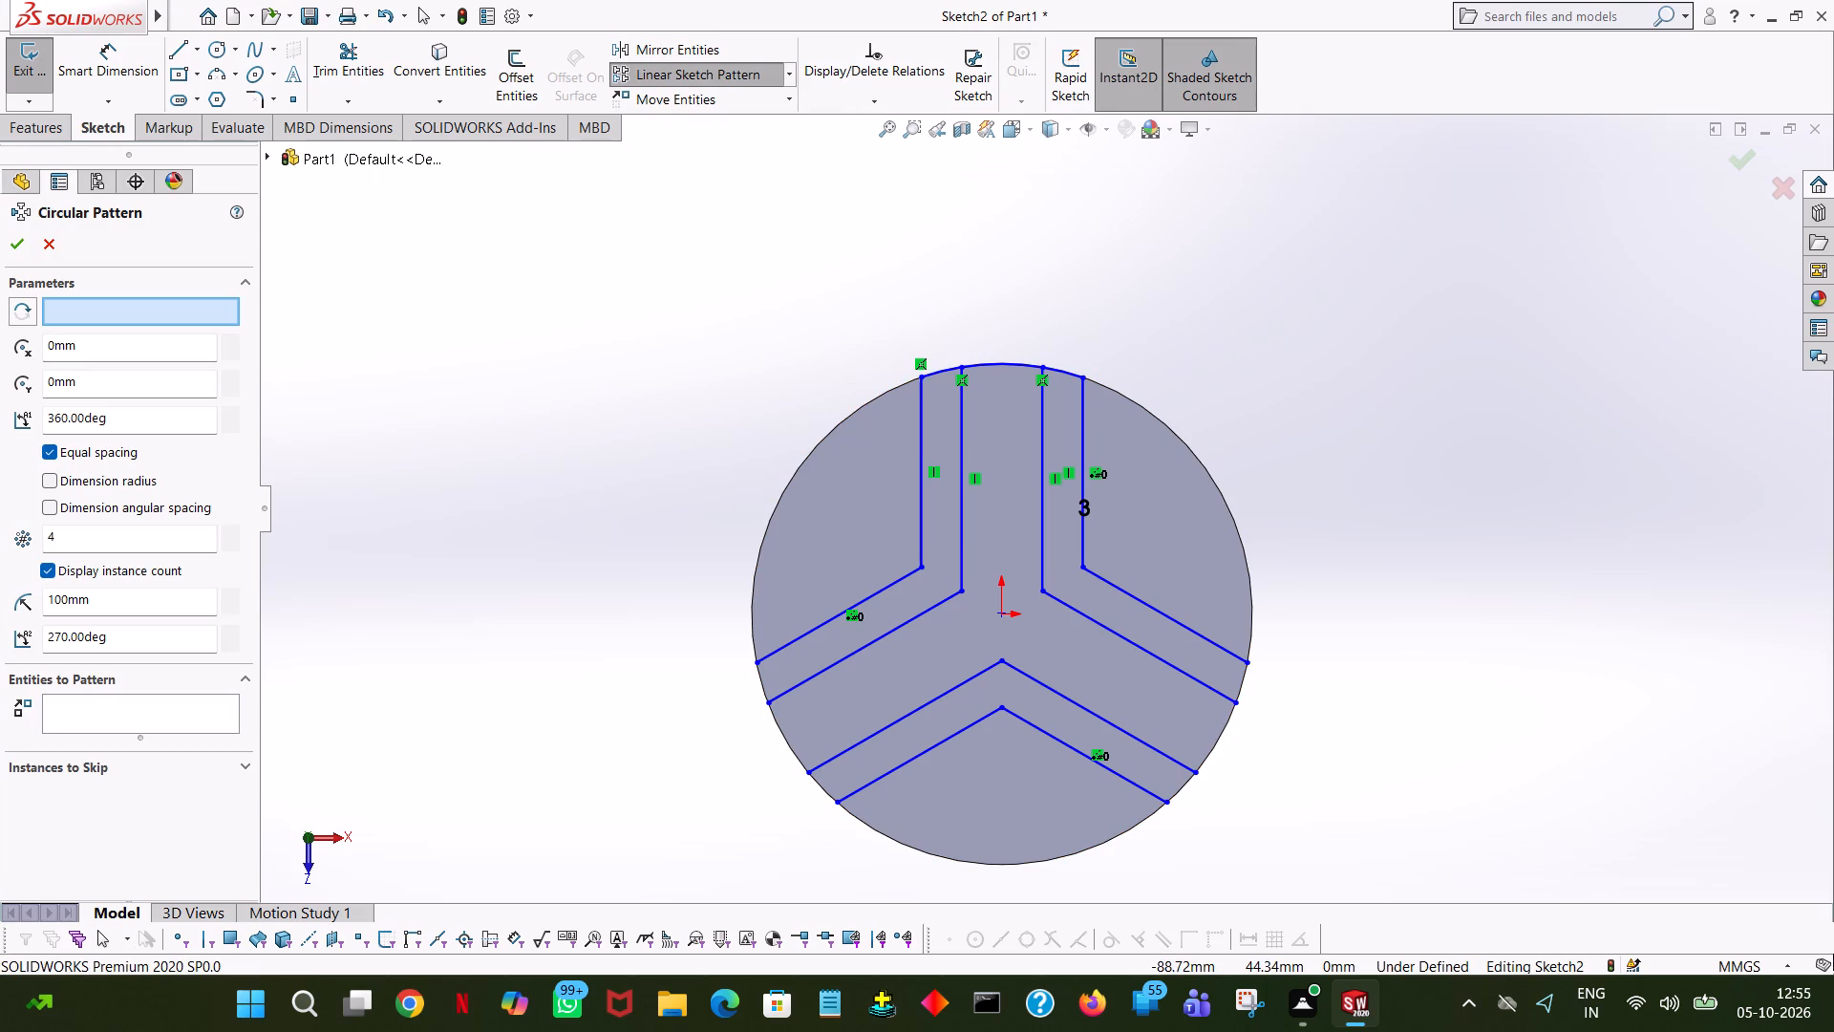
pyautogui.doubleClick(89, 540)
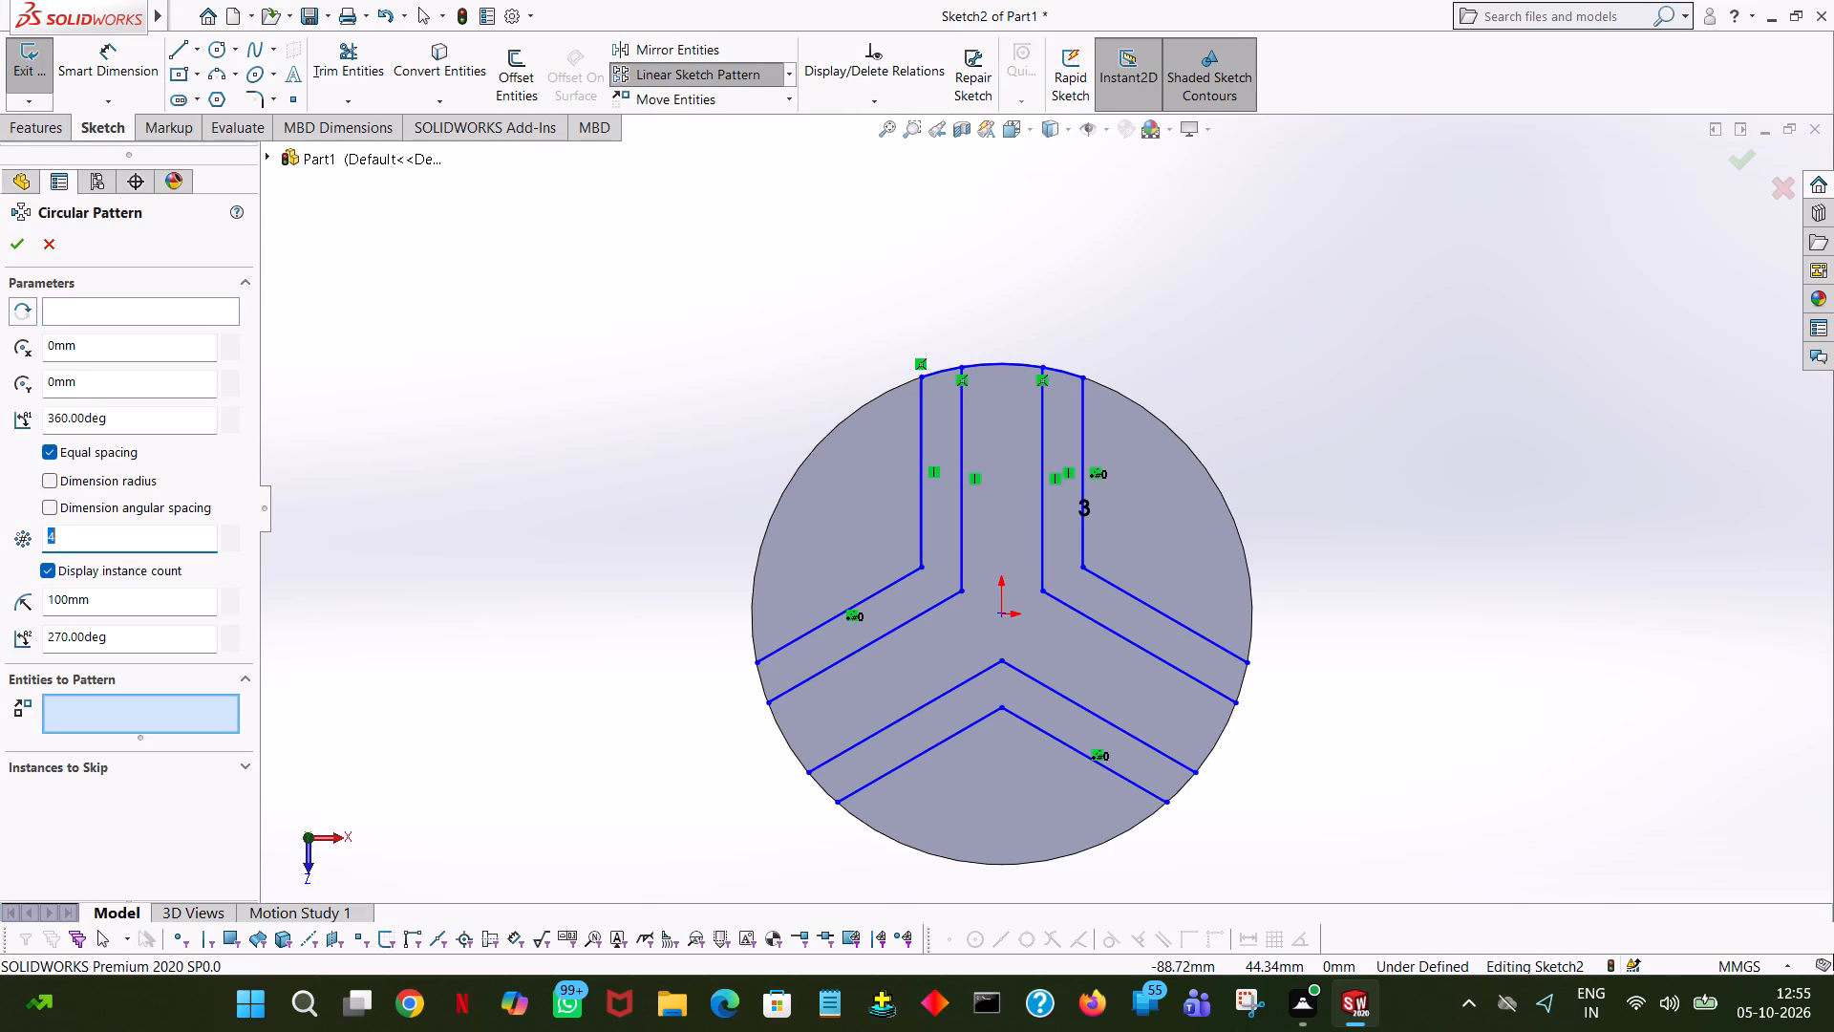
pyautogui.press('3')
pyautogui.click(691, 244)
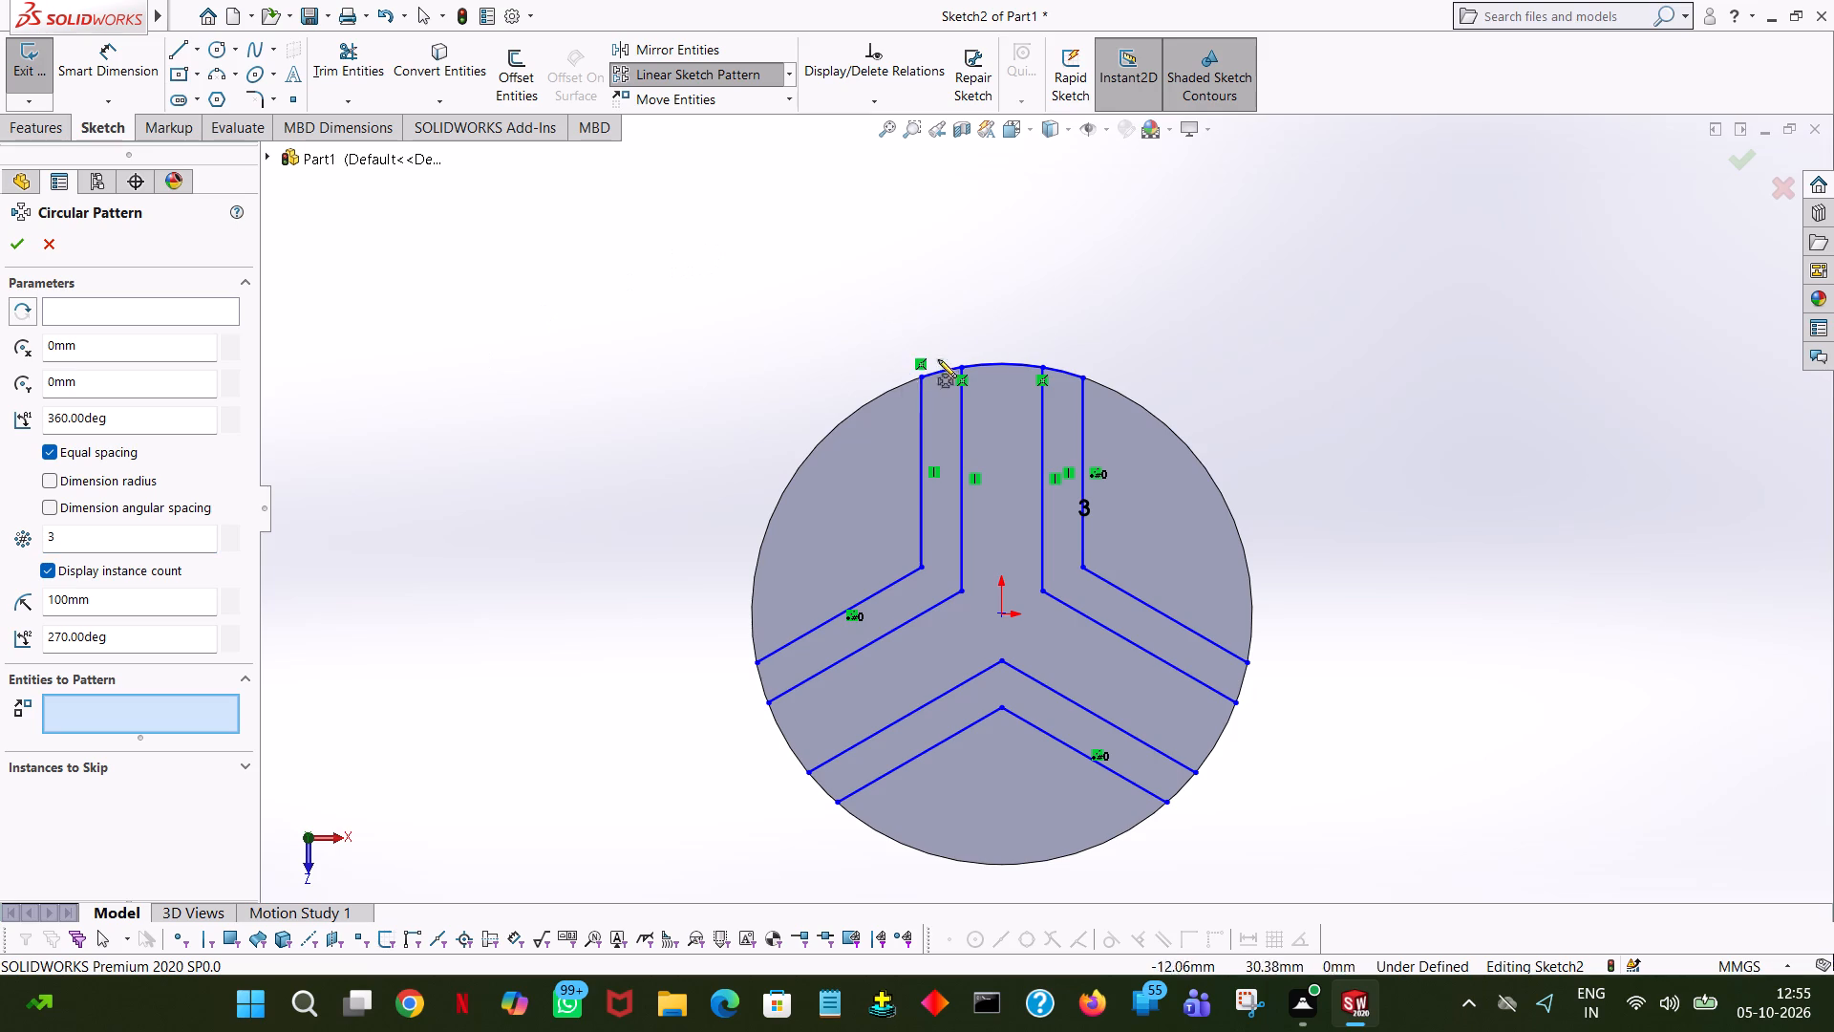
pyautogui.click(1004, 361)
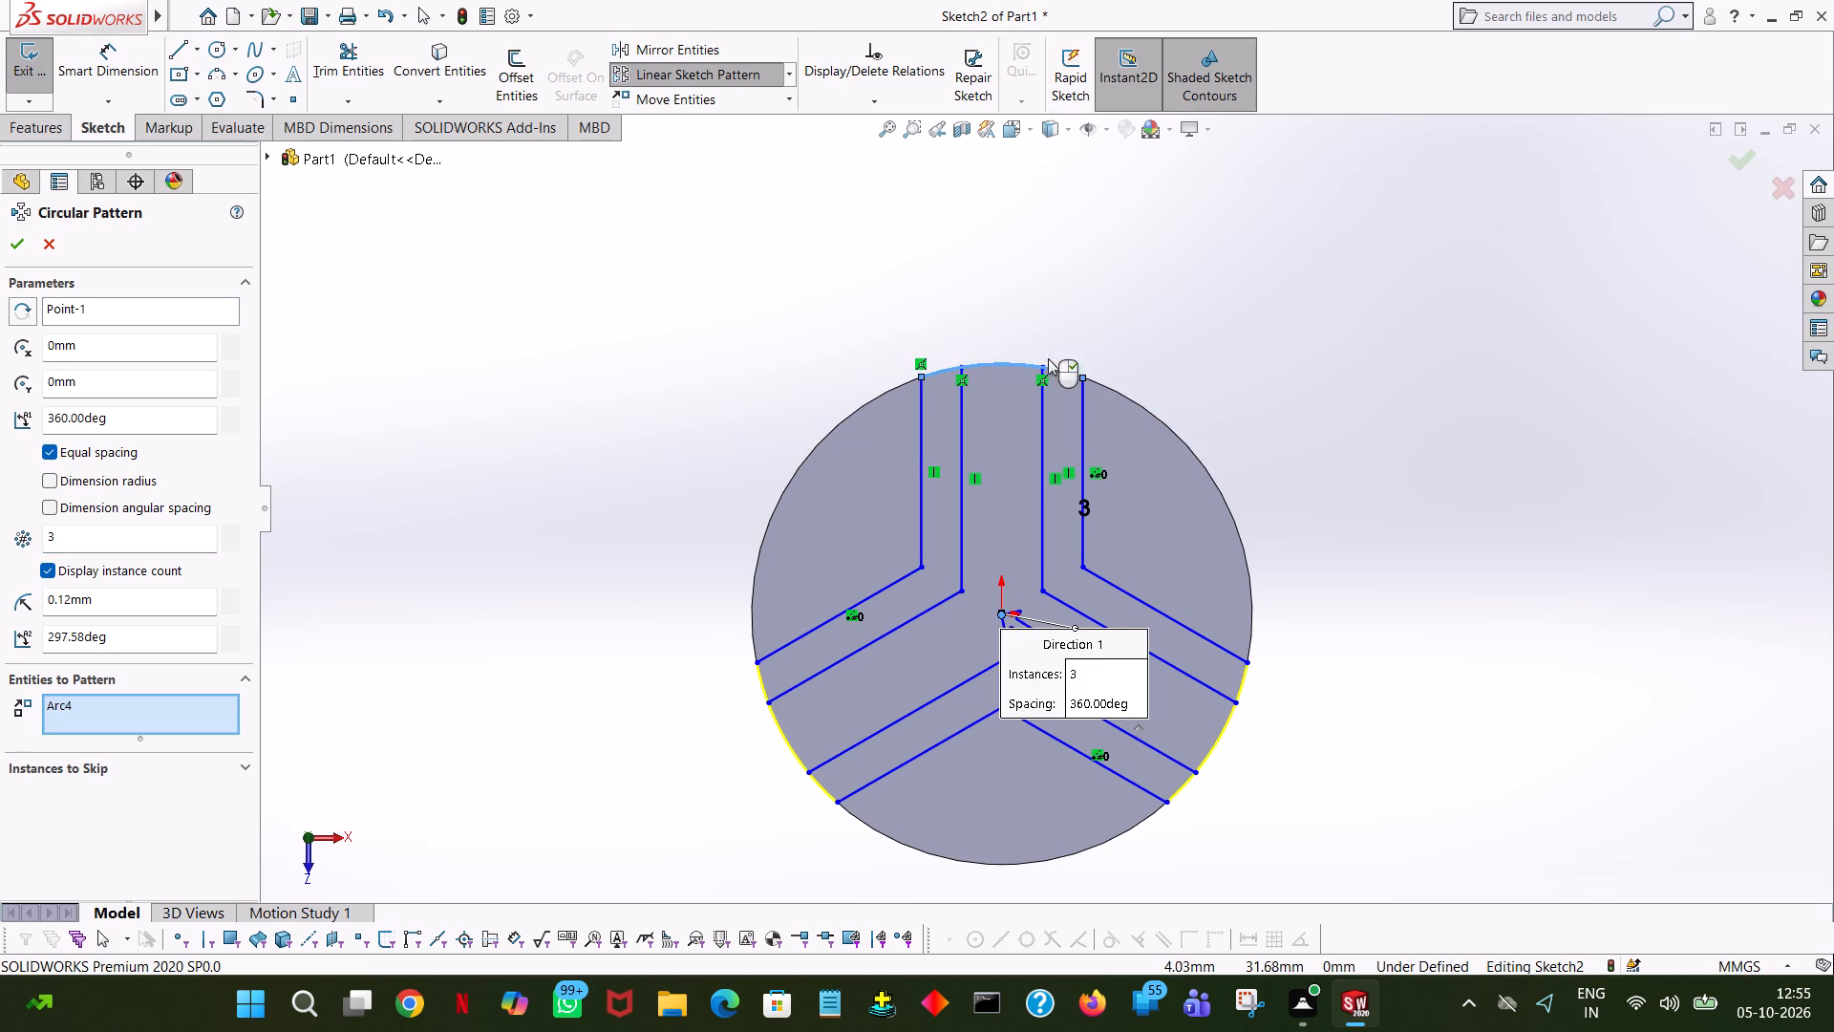
pyautogui.click(25, 236)
pyautogui.click(519, 263)
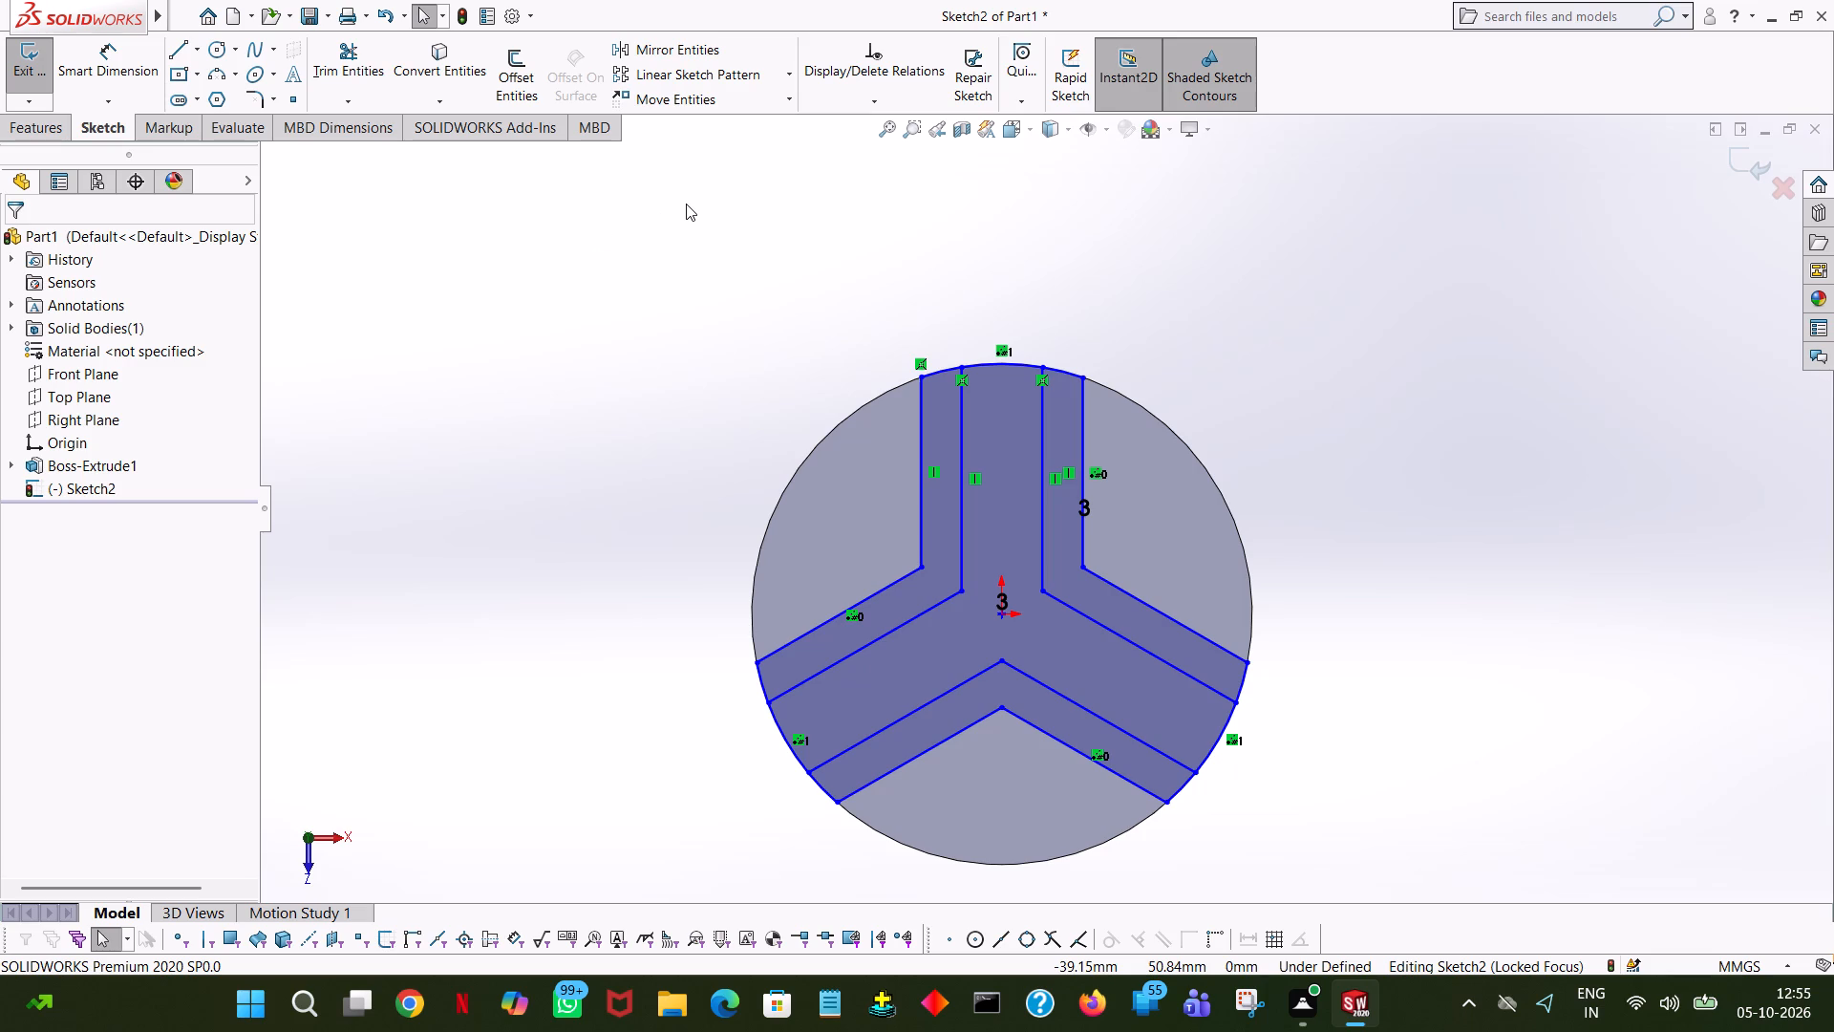
pyautogui.click(726, 230)
# Trim the middle segment of each of the three outer arcs between the inner lines, leaving three closed V-shaped wall profiles.
pyautogui.click(327, 48)
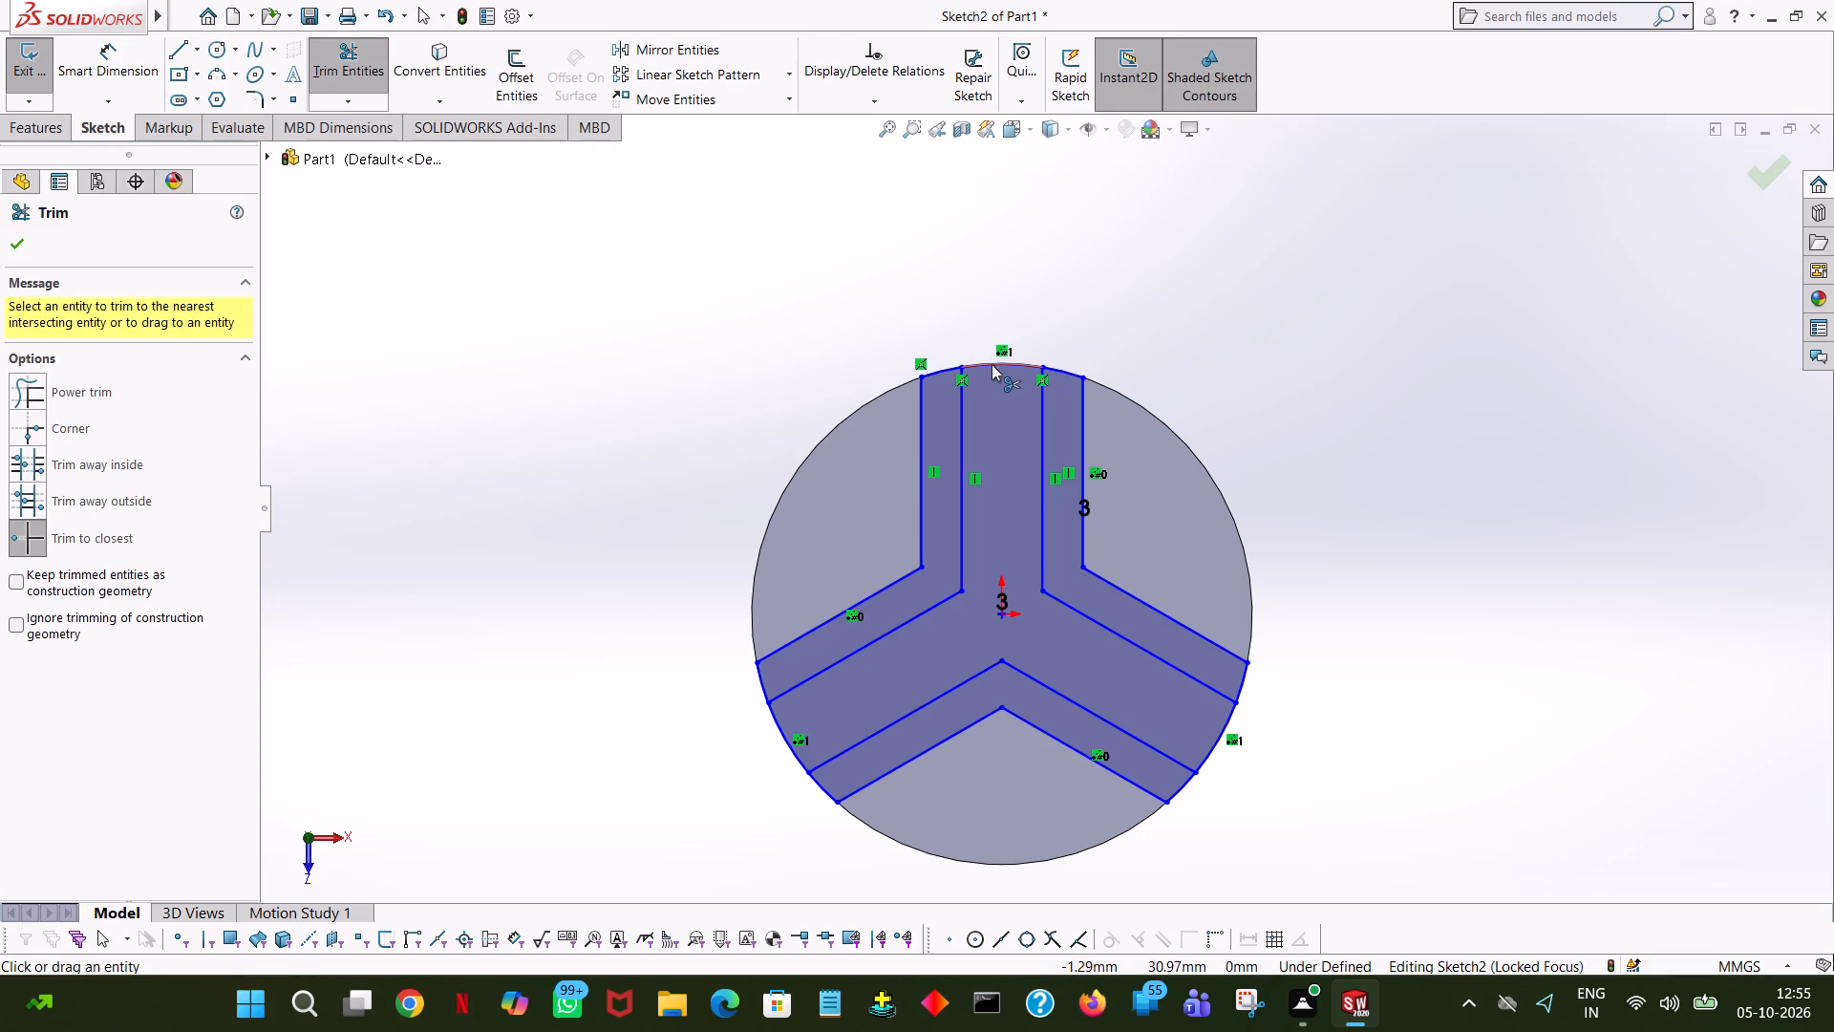
pyautogui.click(992, 364)
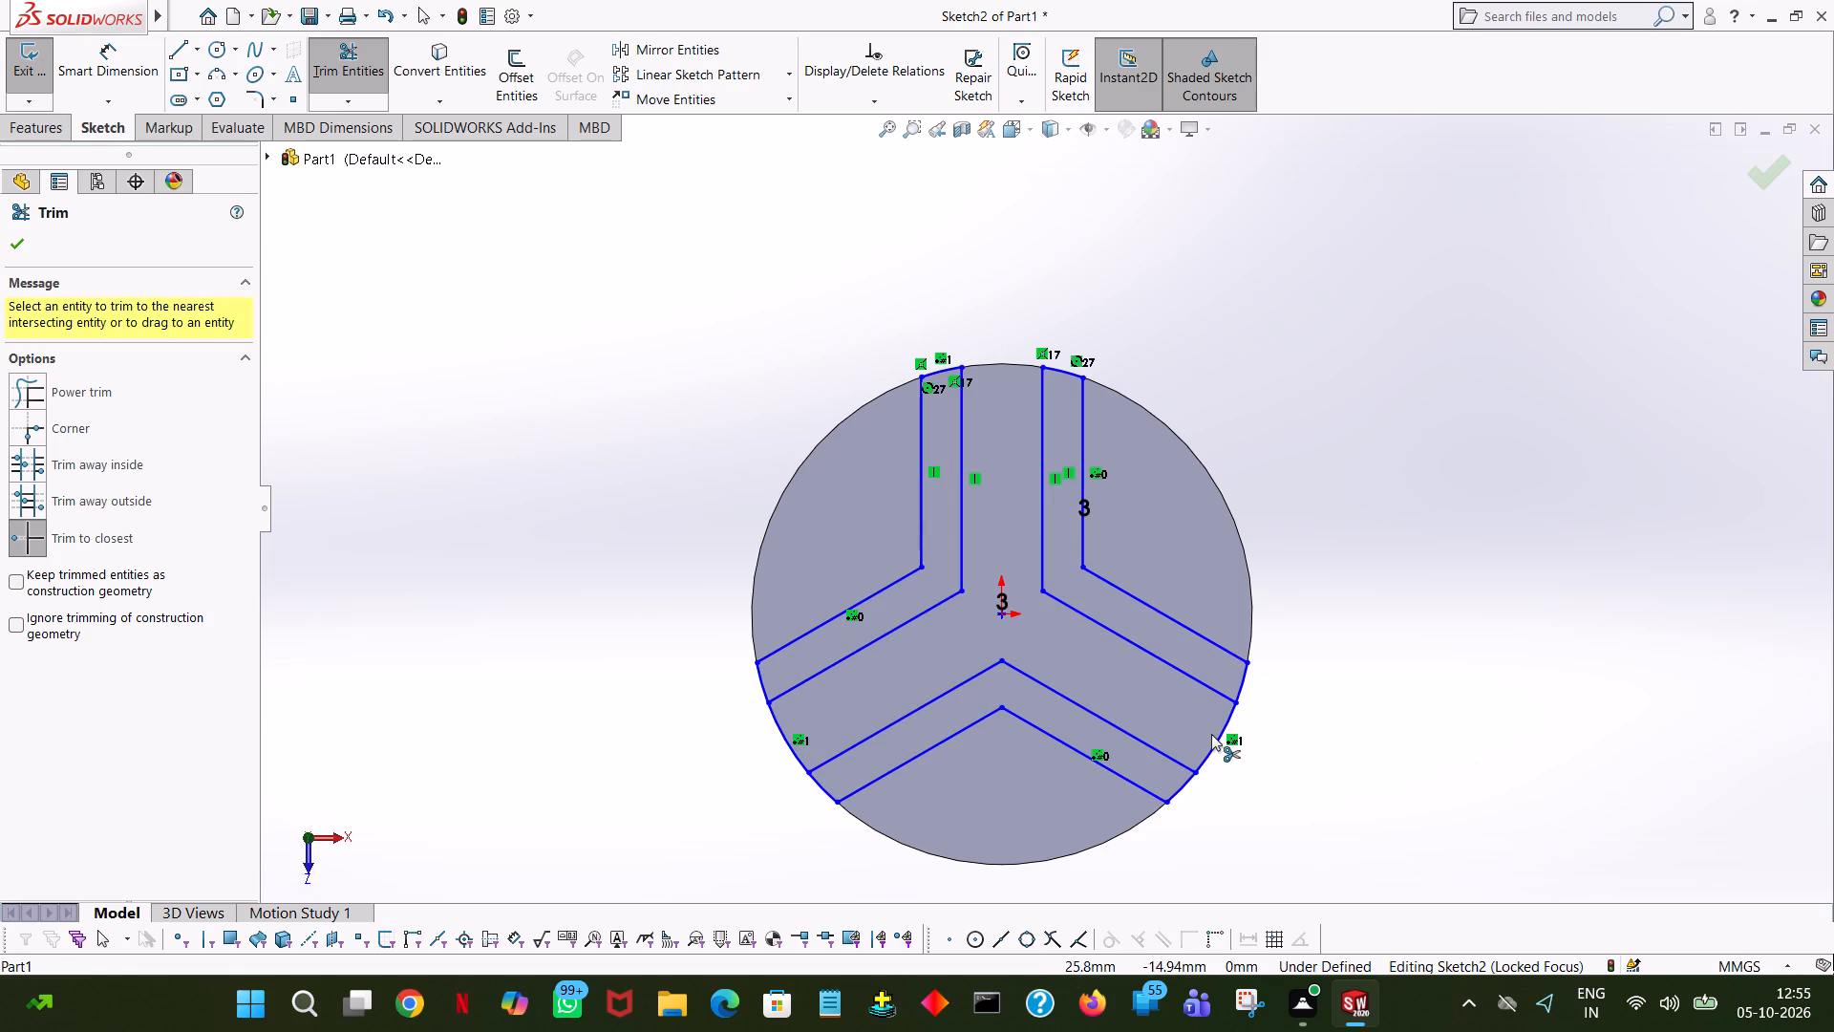
pyautogui.click(1221, 734)
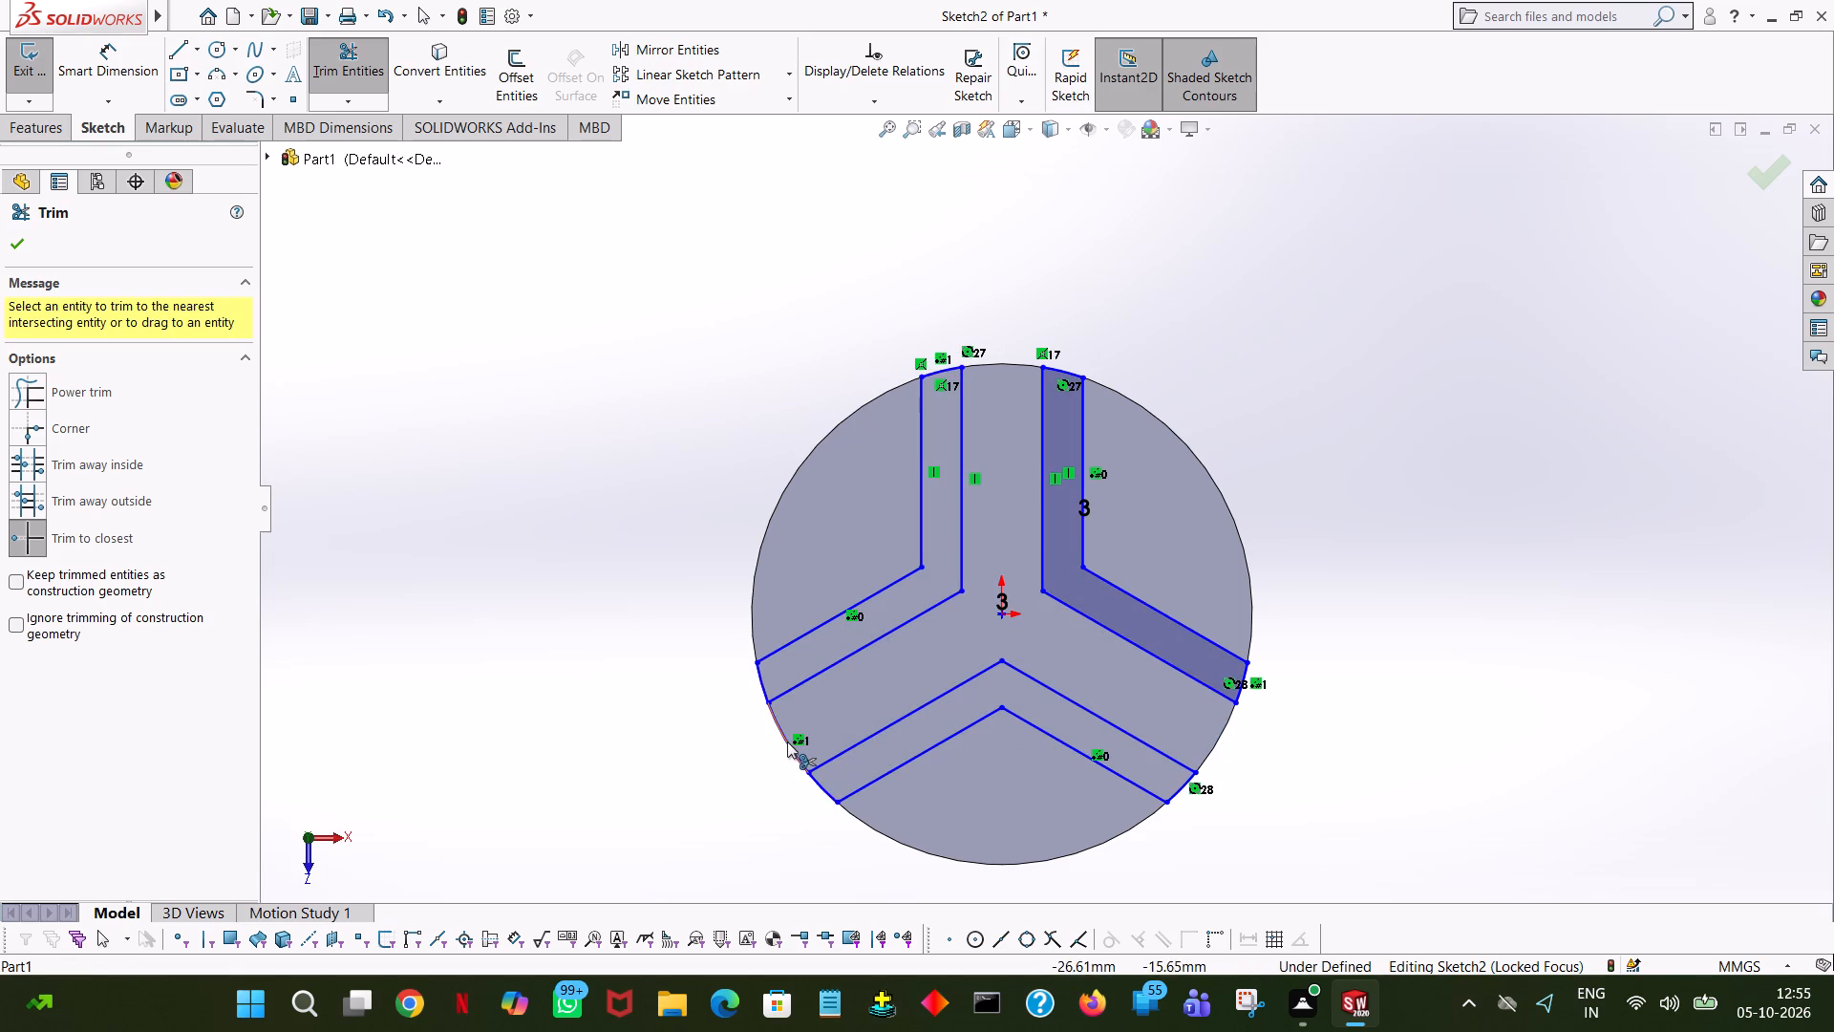
pyautogui.click(787, 742)
pyautogui.click(554, 360)
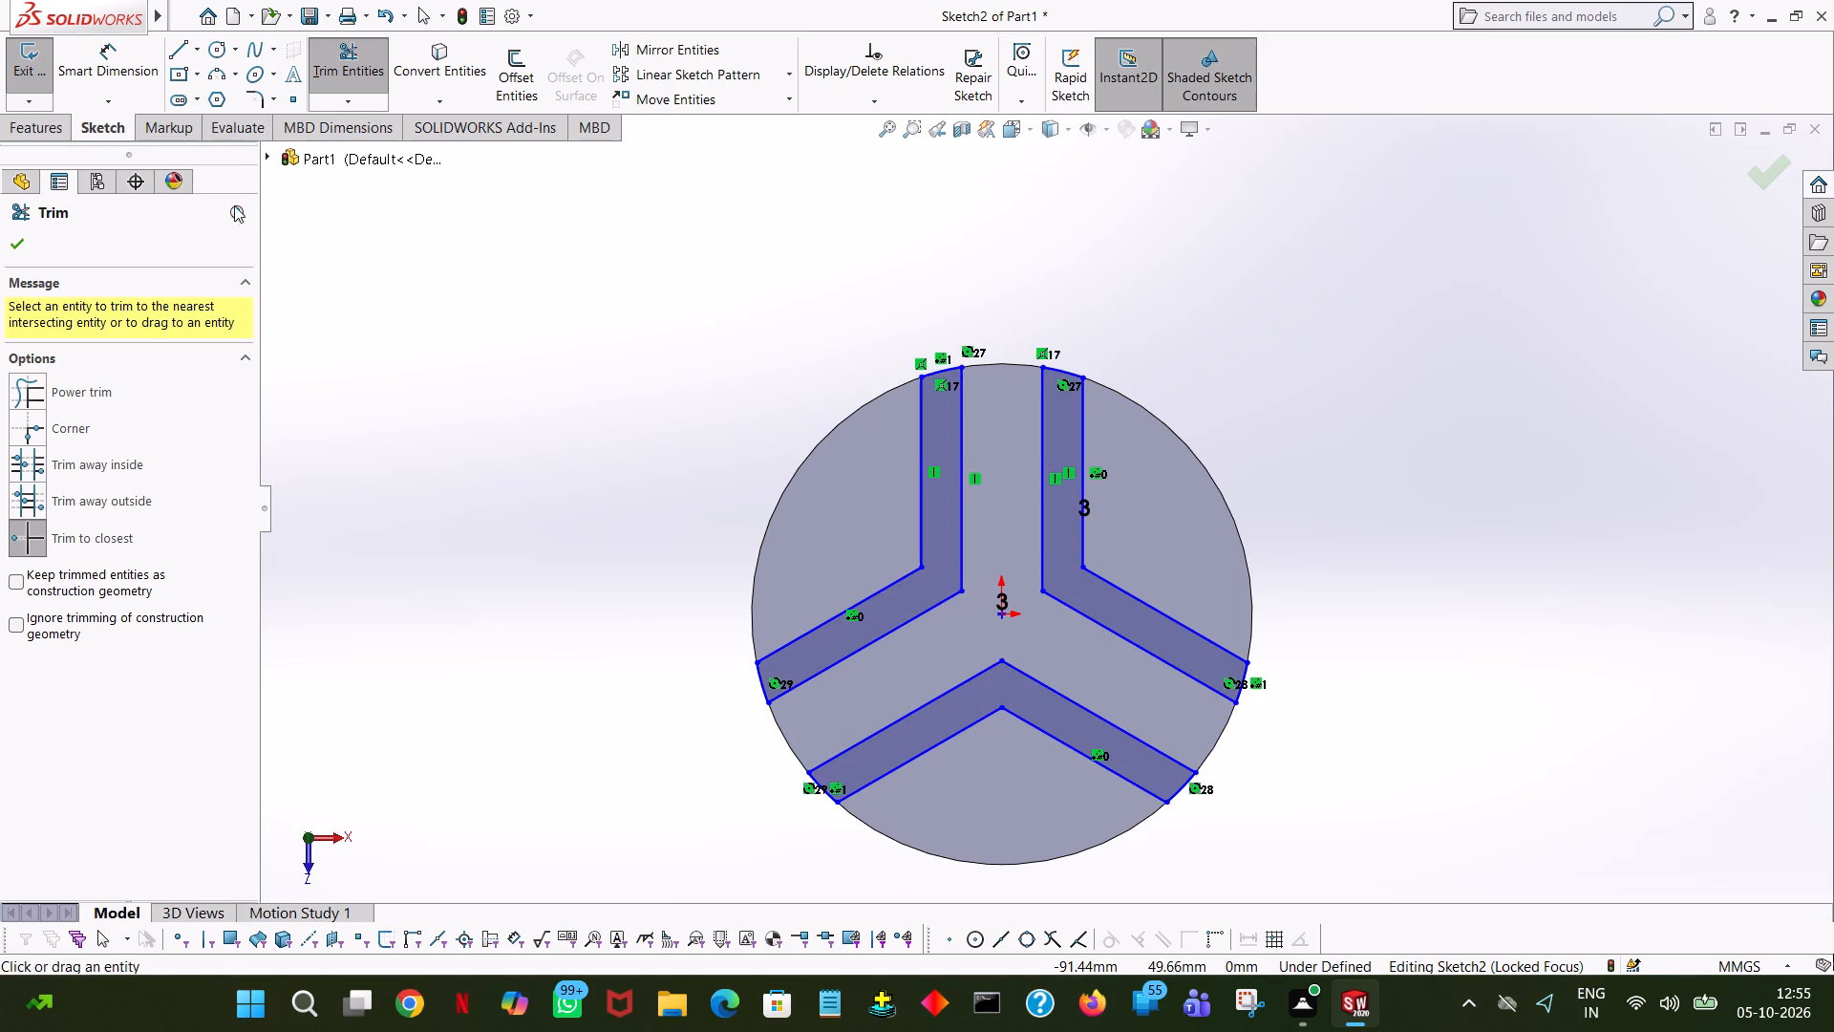
pyautogui.click(11, 244)
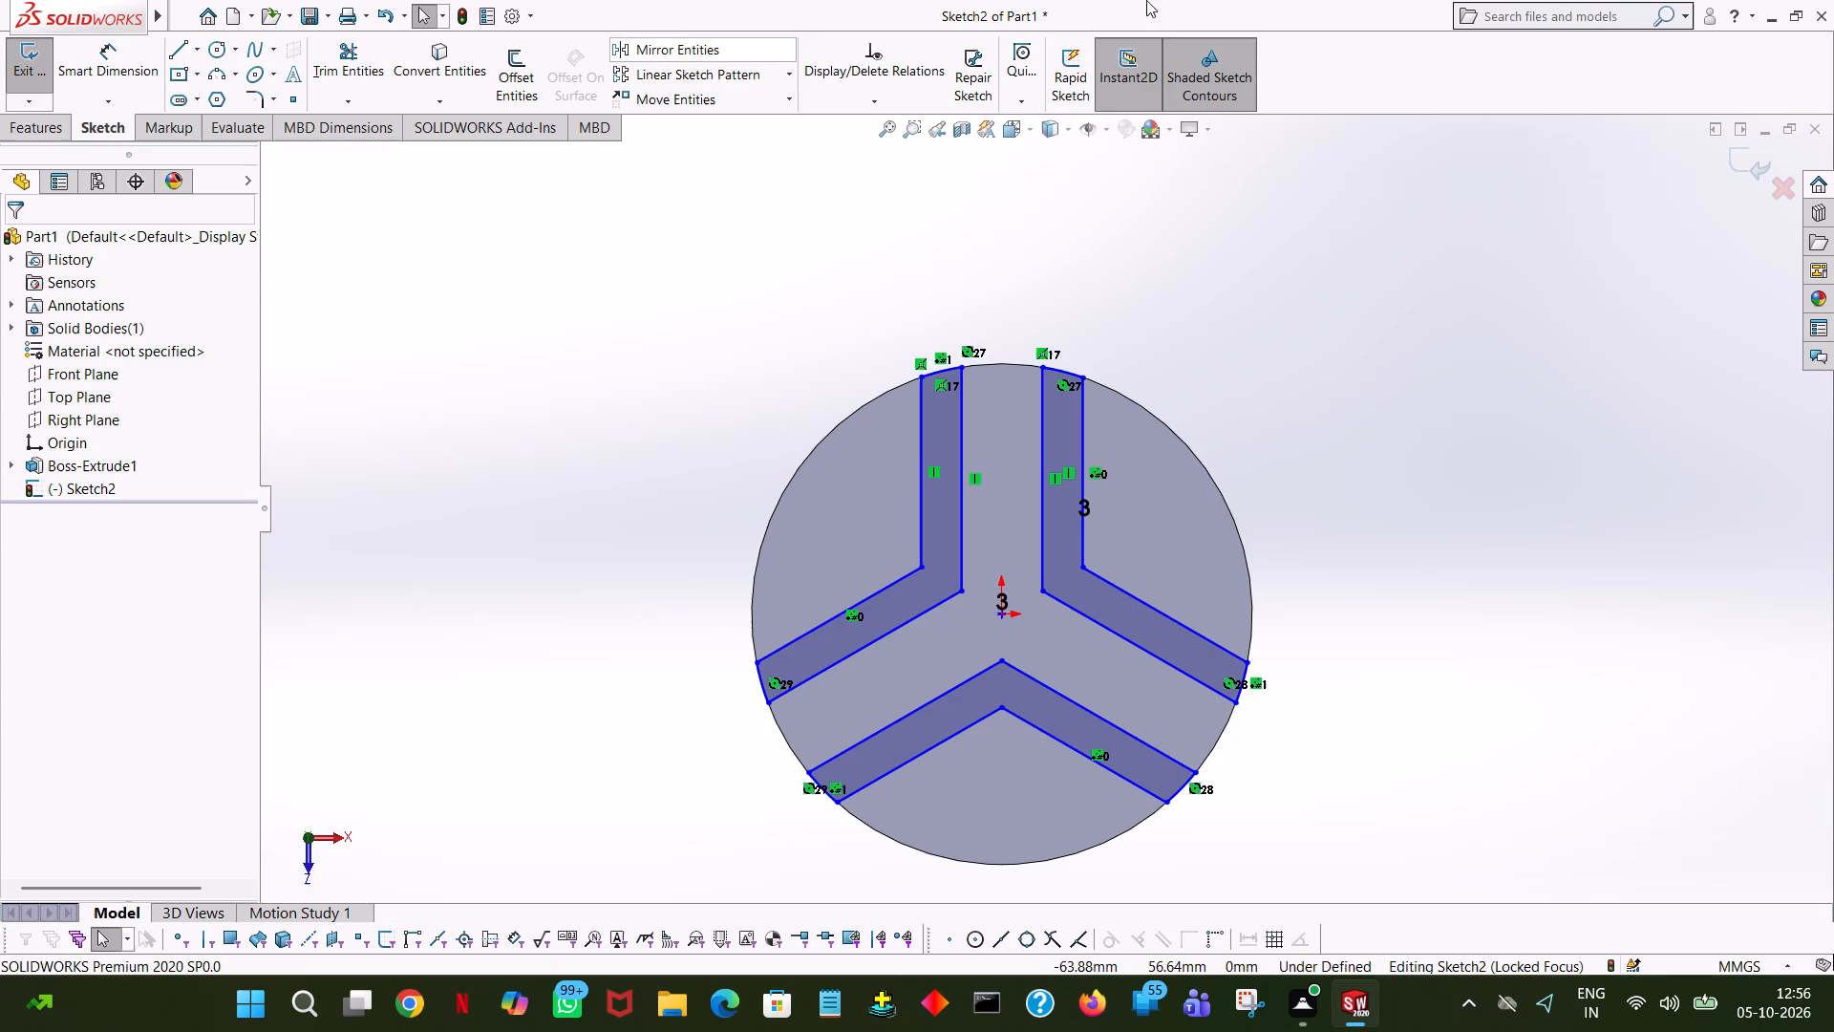
# Extrude the three V-shaped wall profiles from the disc face as a blind merged boss, 32-13 (19 mm) deep.
pyautogui.click(19, 127)
pyautogui.click(27, 91)
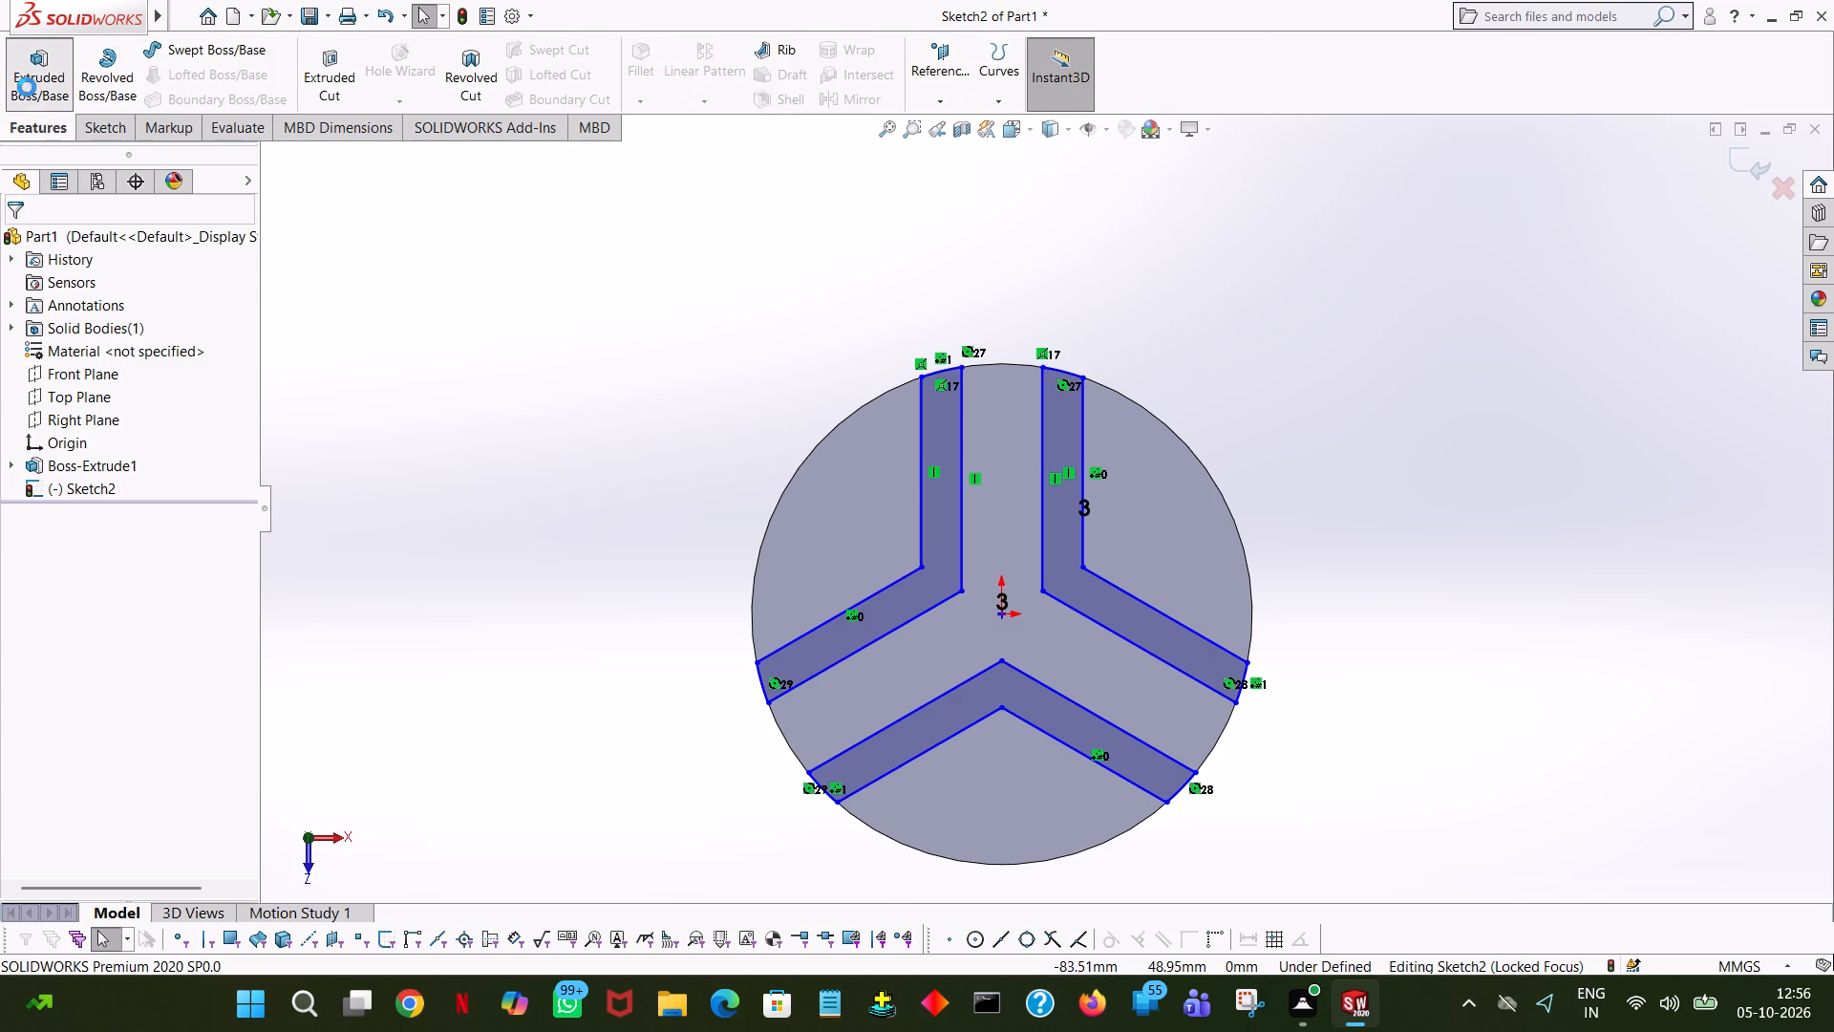
pyautogui.moveTo(317, 479); pyautogui.dragTo(380, 333, button='middle')
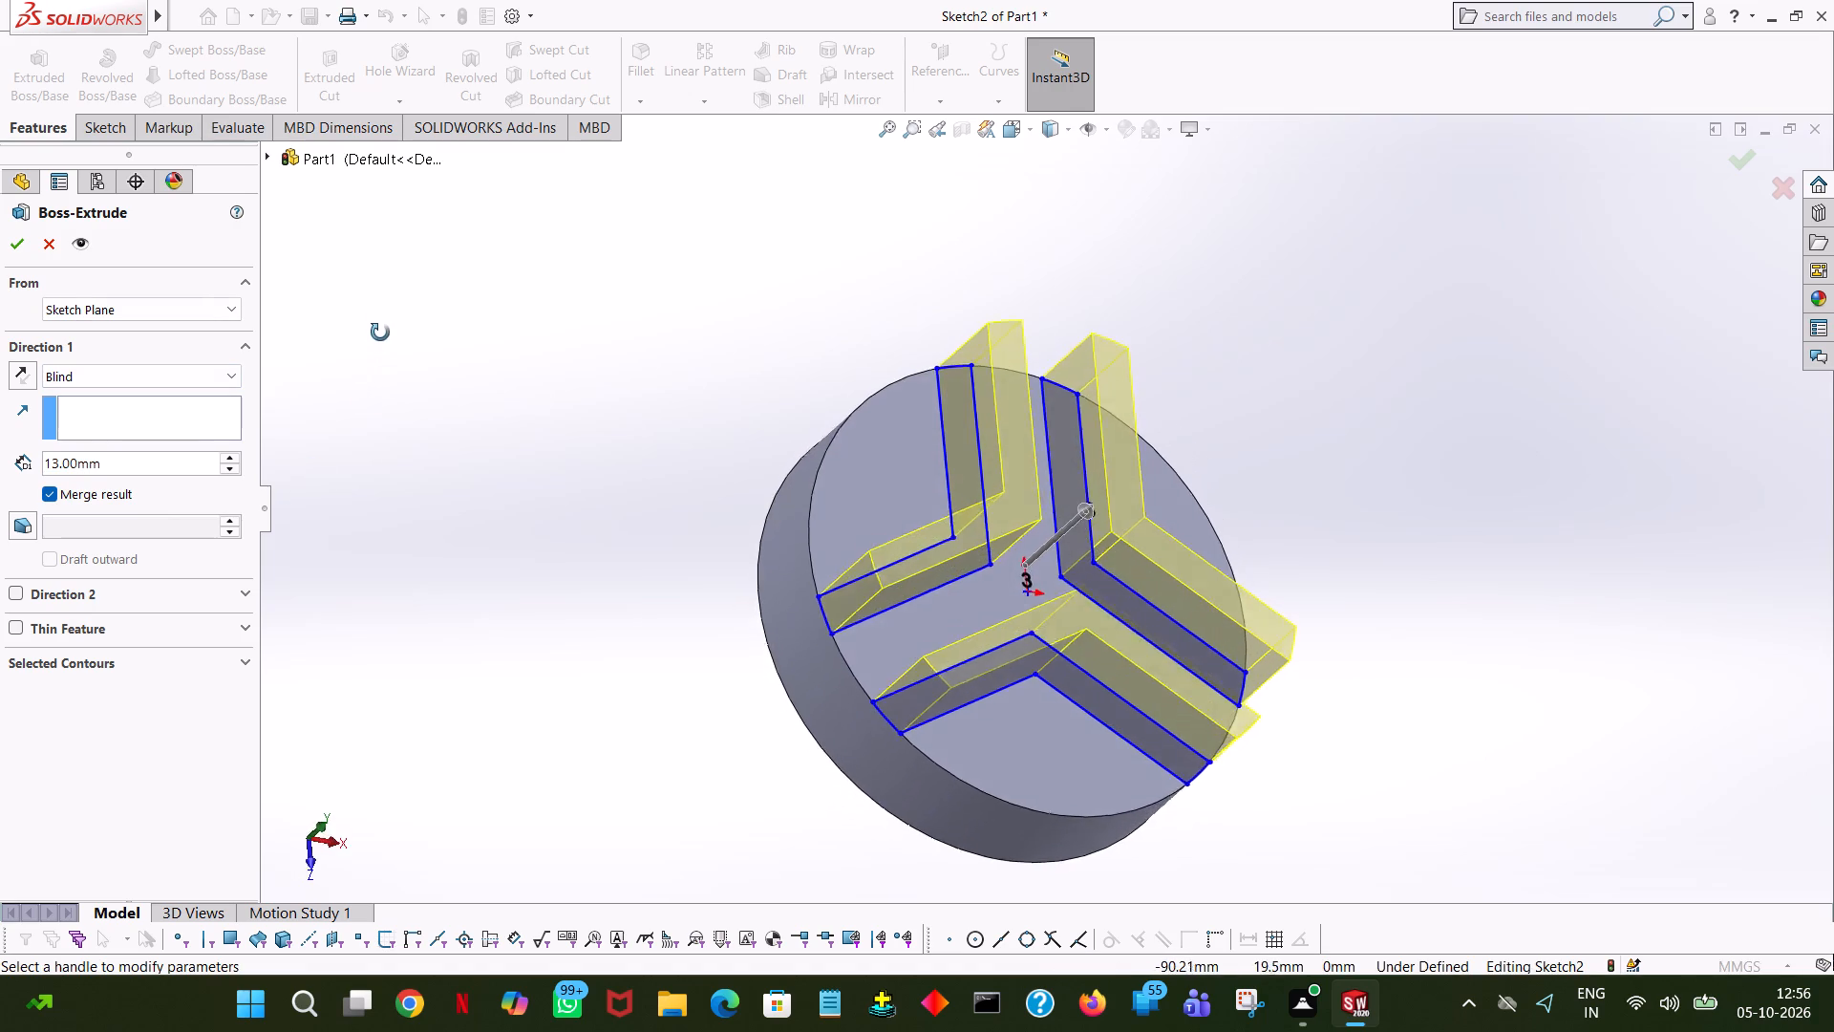
pyautogui.moveTo(380, 333); pyautogui.dragTo(374, 280, button='middle')
pyautogui.doubleClick(151, 465)
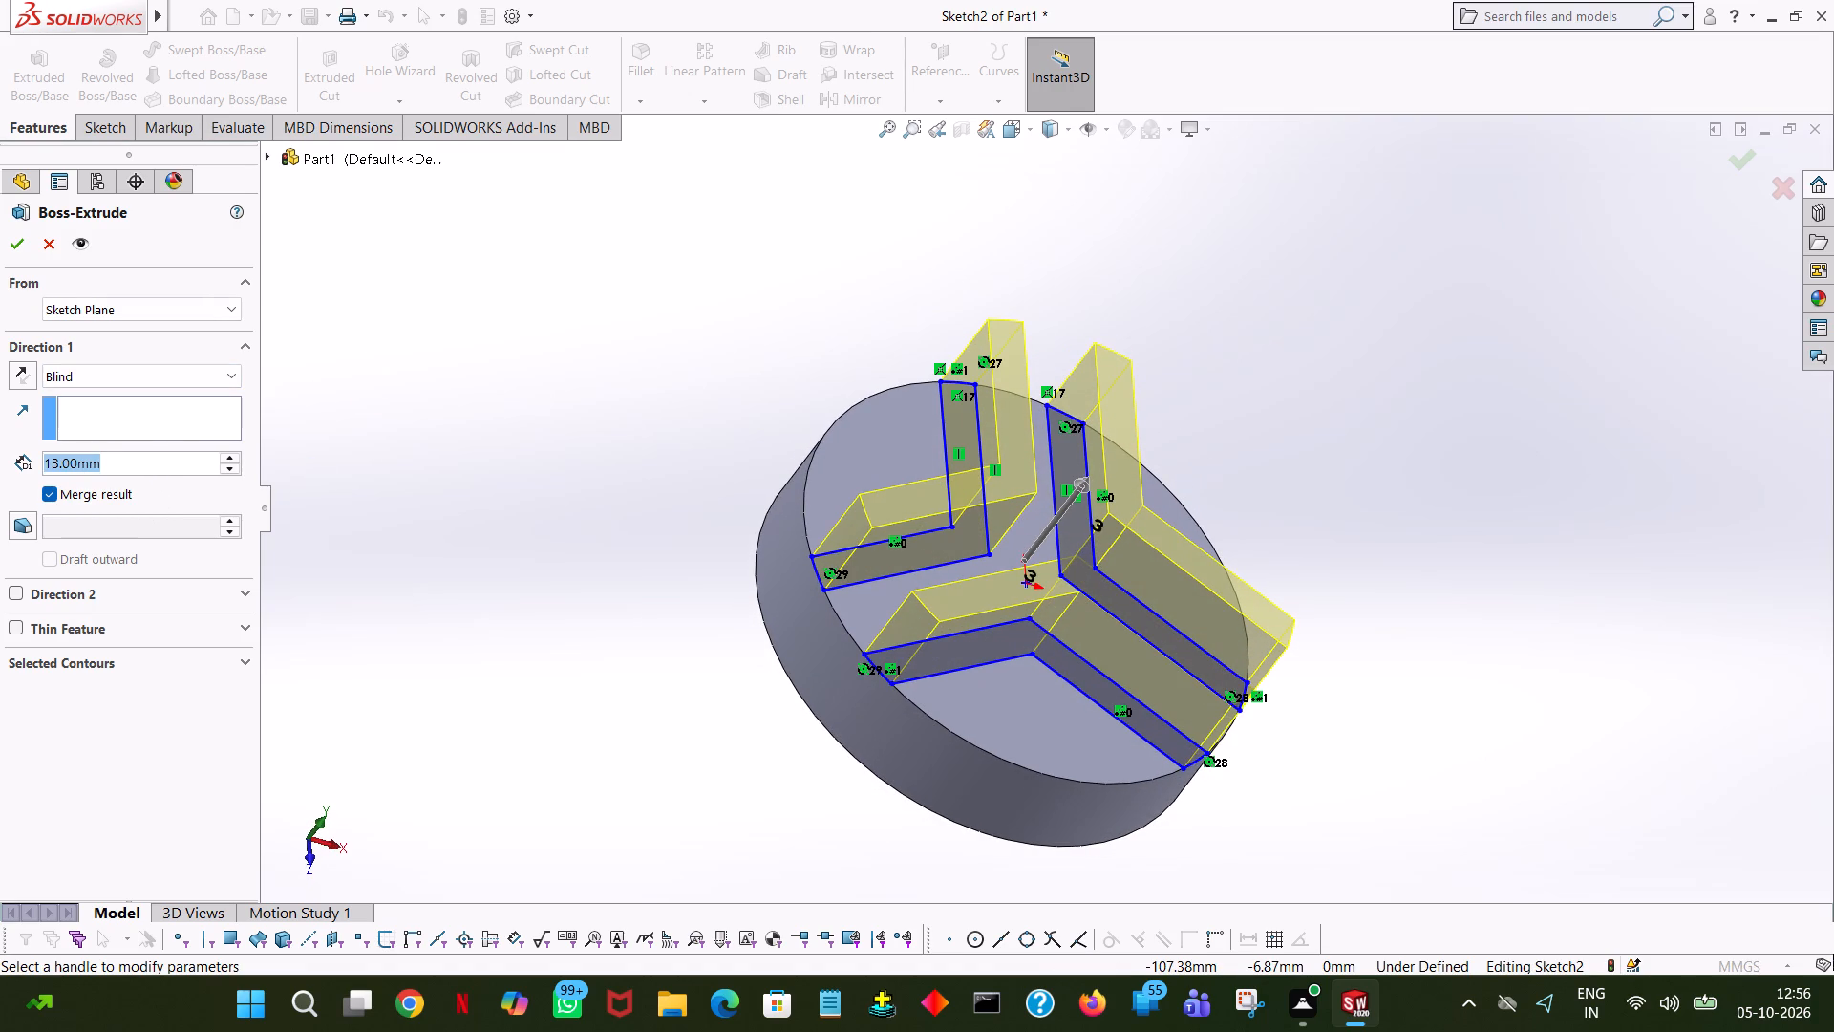
pyautogui.write('32')
pyautogui.write('-13')
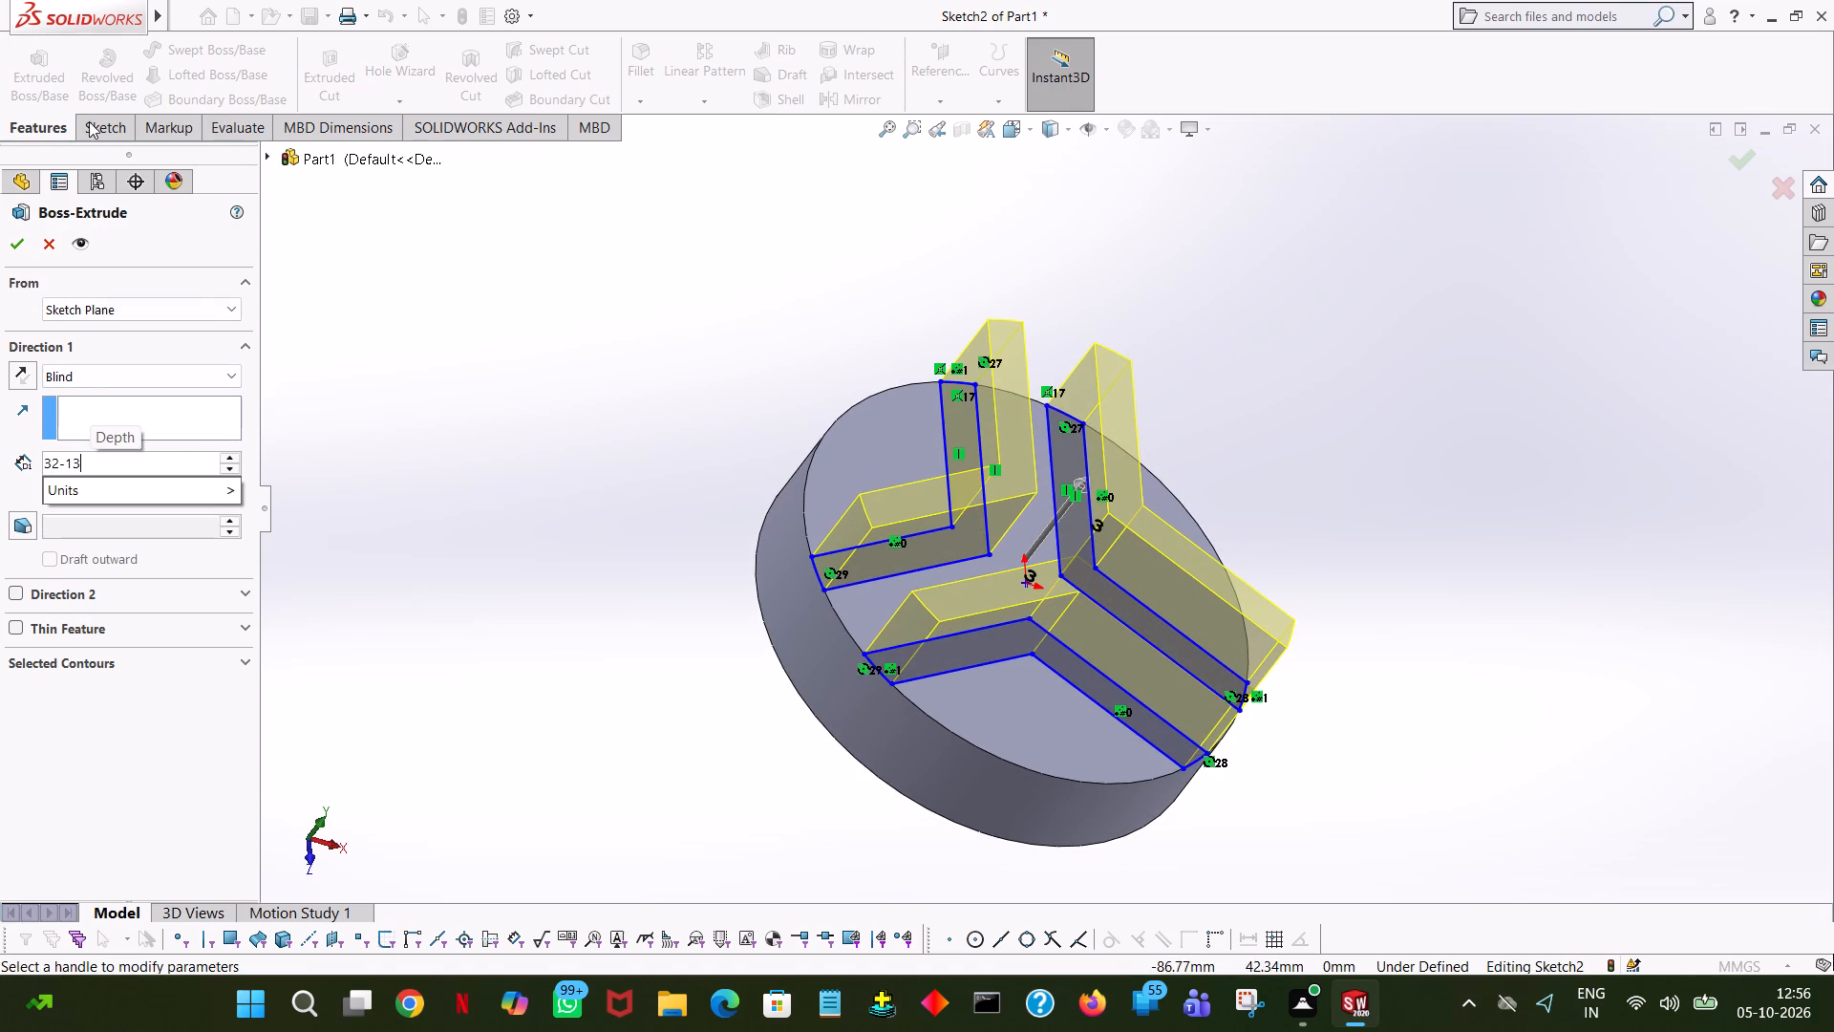
pyautogui.click(493, 298)
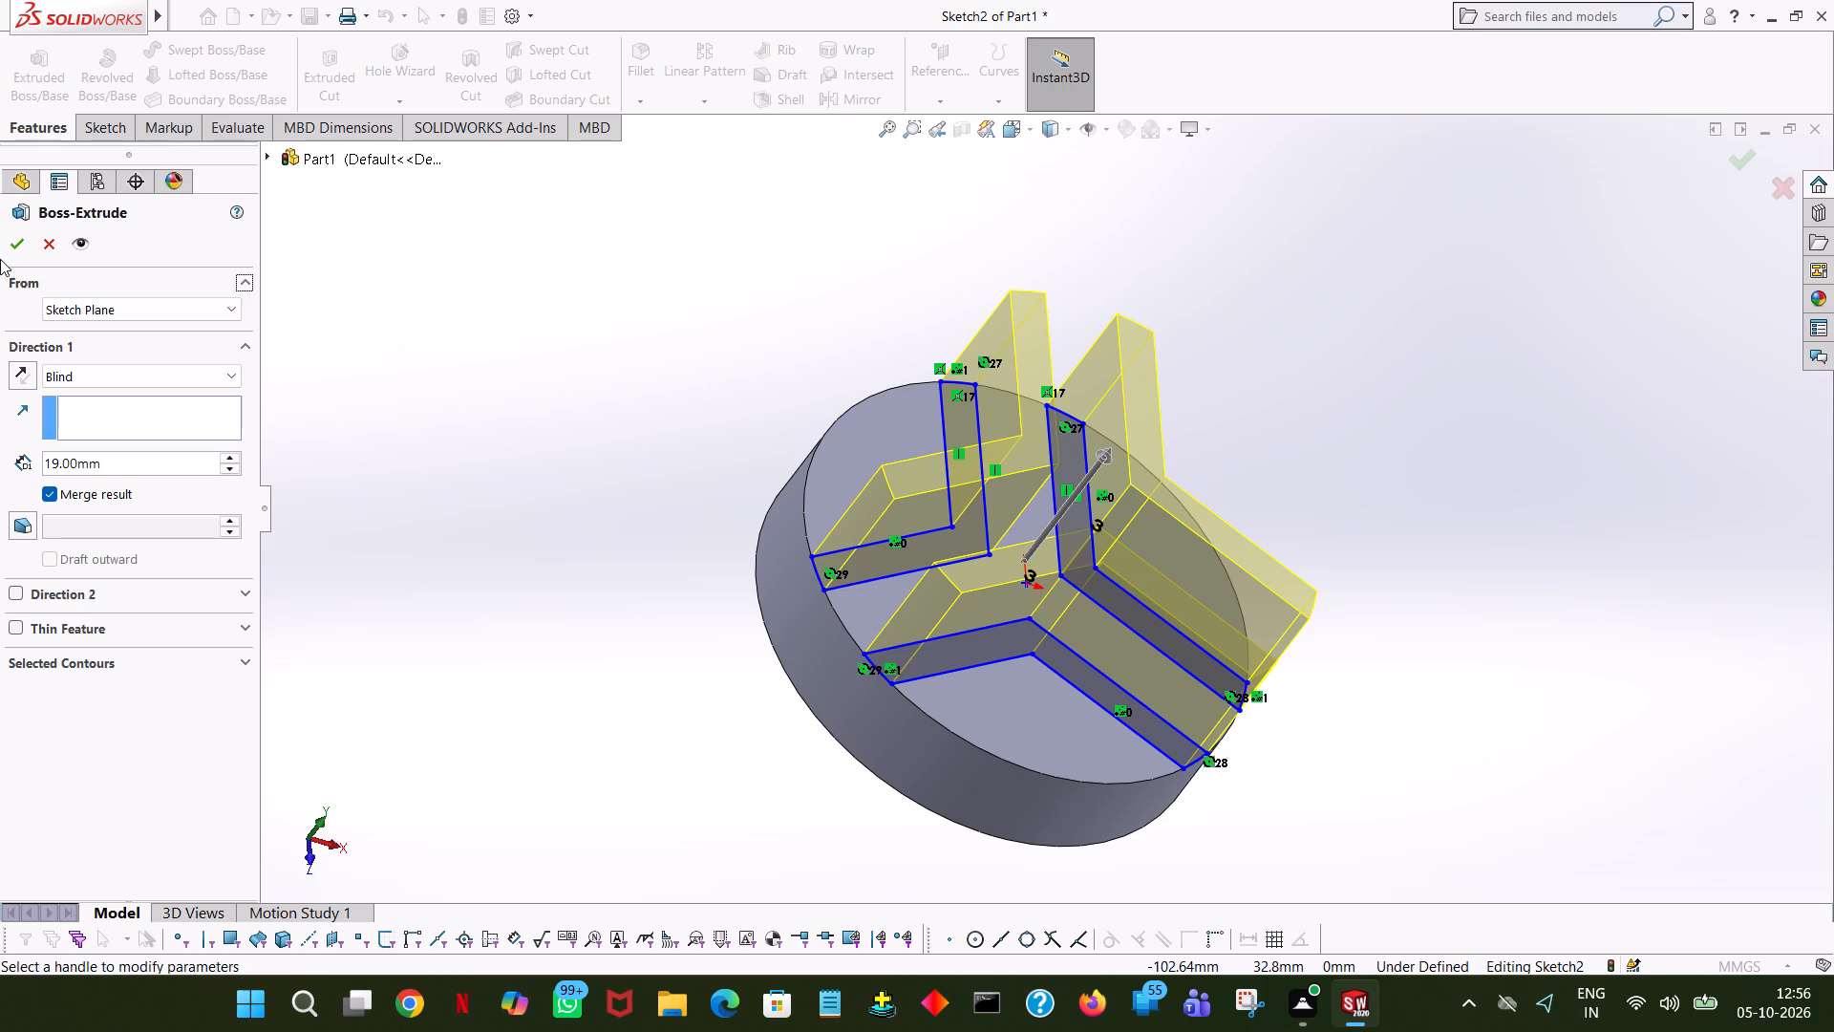
pyautogui.click(21, 244)
pyautogui.click(557, 315)
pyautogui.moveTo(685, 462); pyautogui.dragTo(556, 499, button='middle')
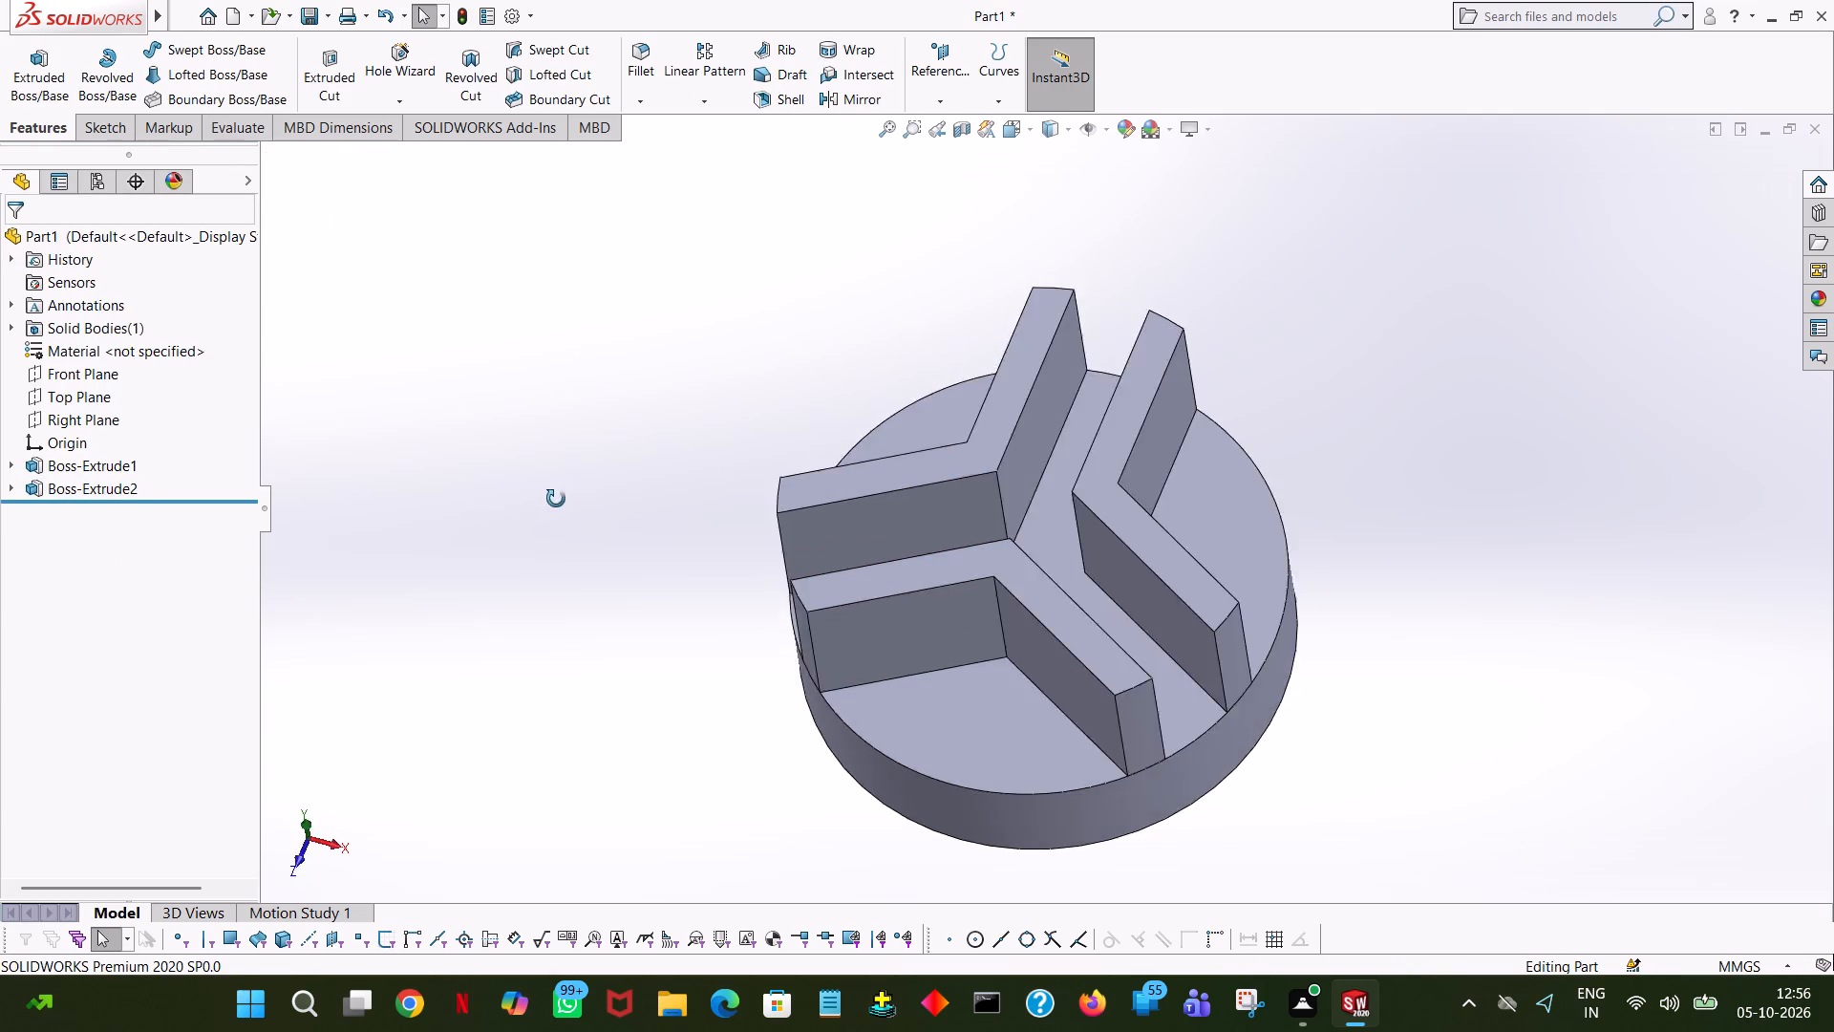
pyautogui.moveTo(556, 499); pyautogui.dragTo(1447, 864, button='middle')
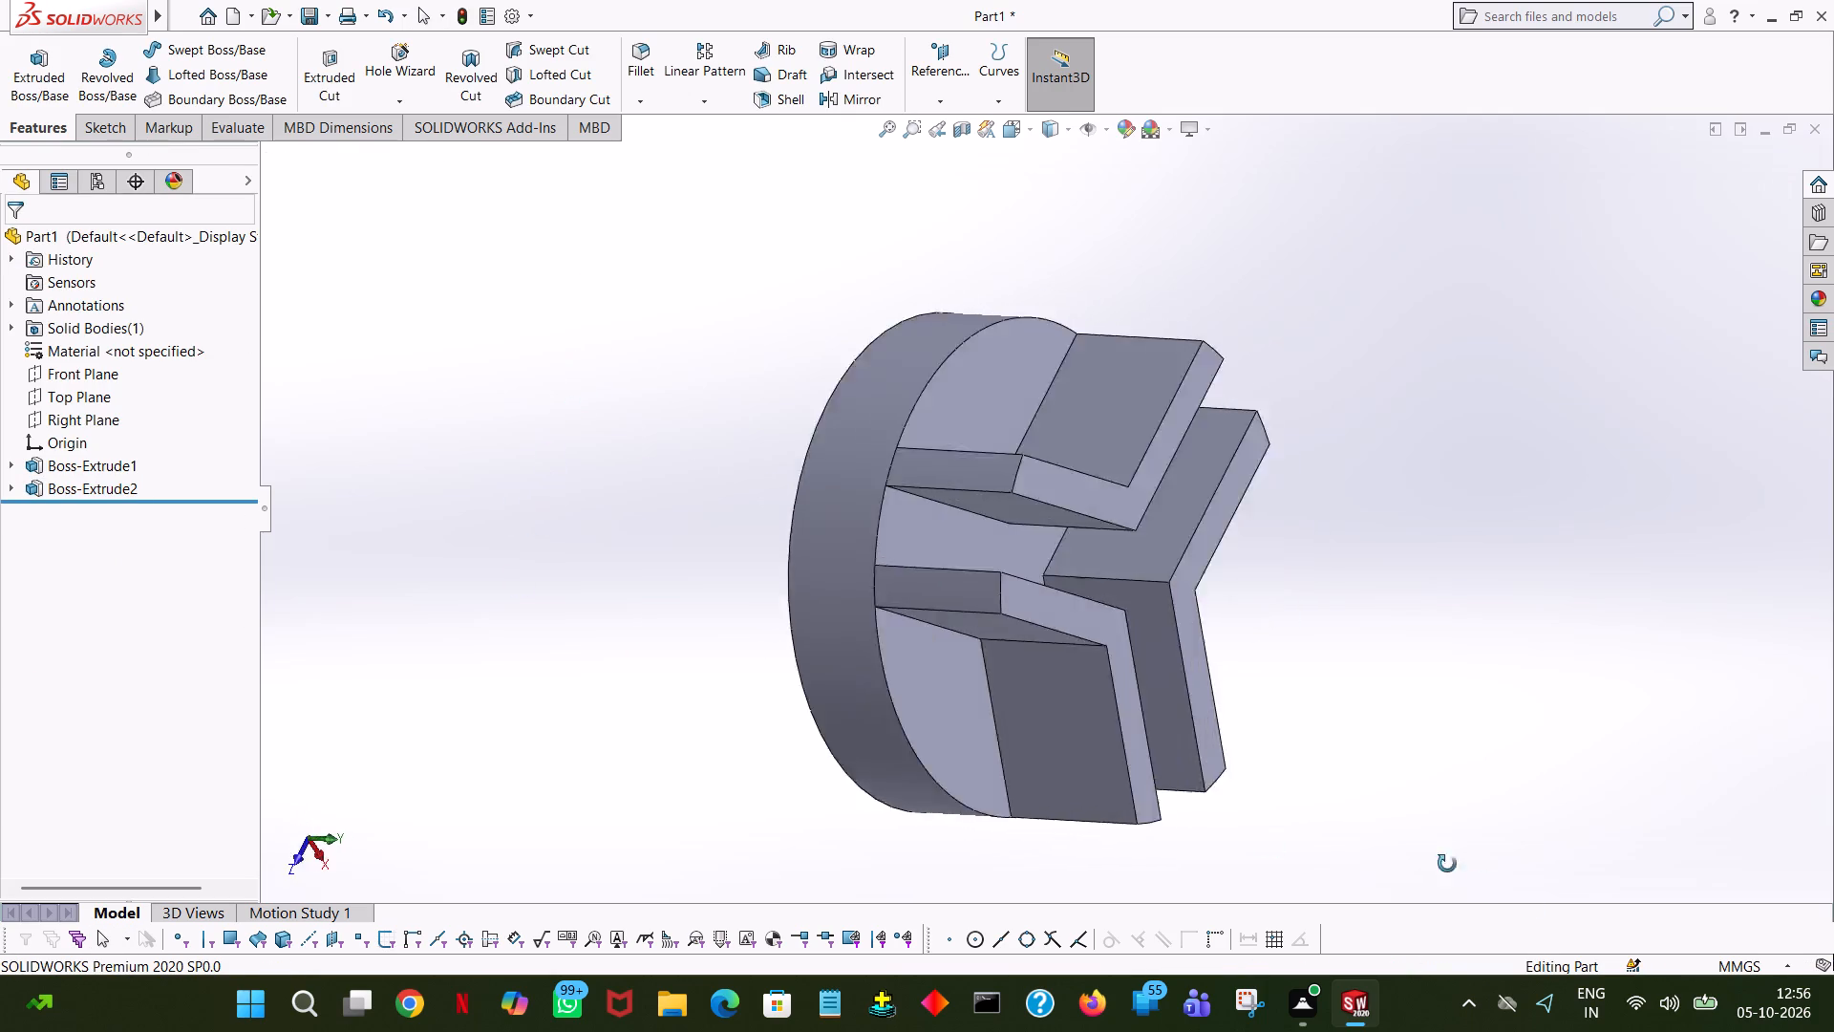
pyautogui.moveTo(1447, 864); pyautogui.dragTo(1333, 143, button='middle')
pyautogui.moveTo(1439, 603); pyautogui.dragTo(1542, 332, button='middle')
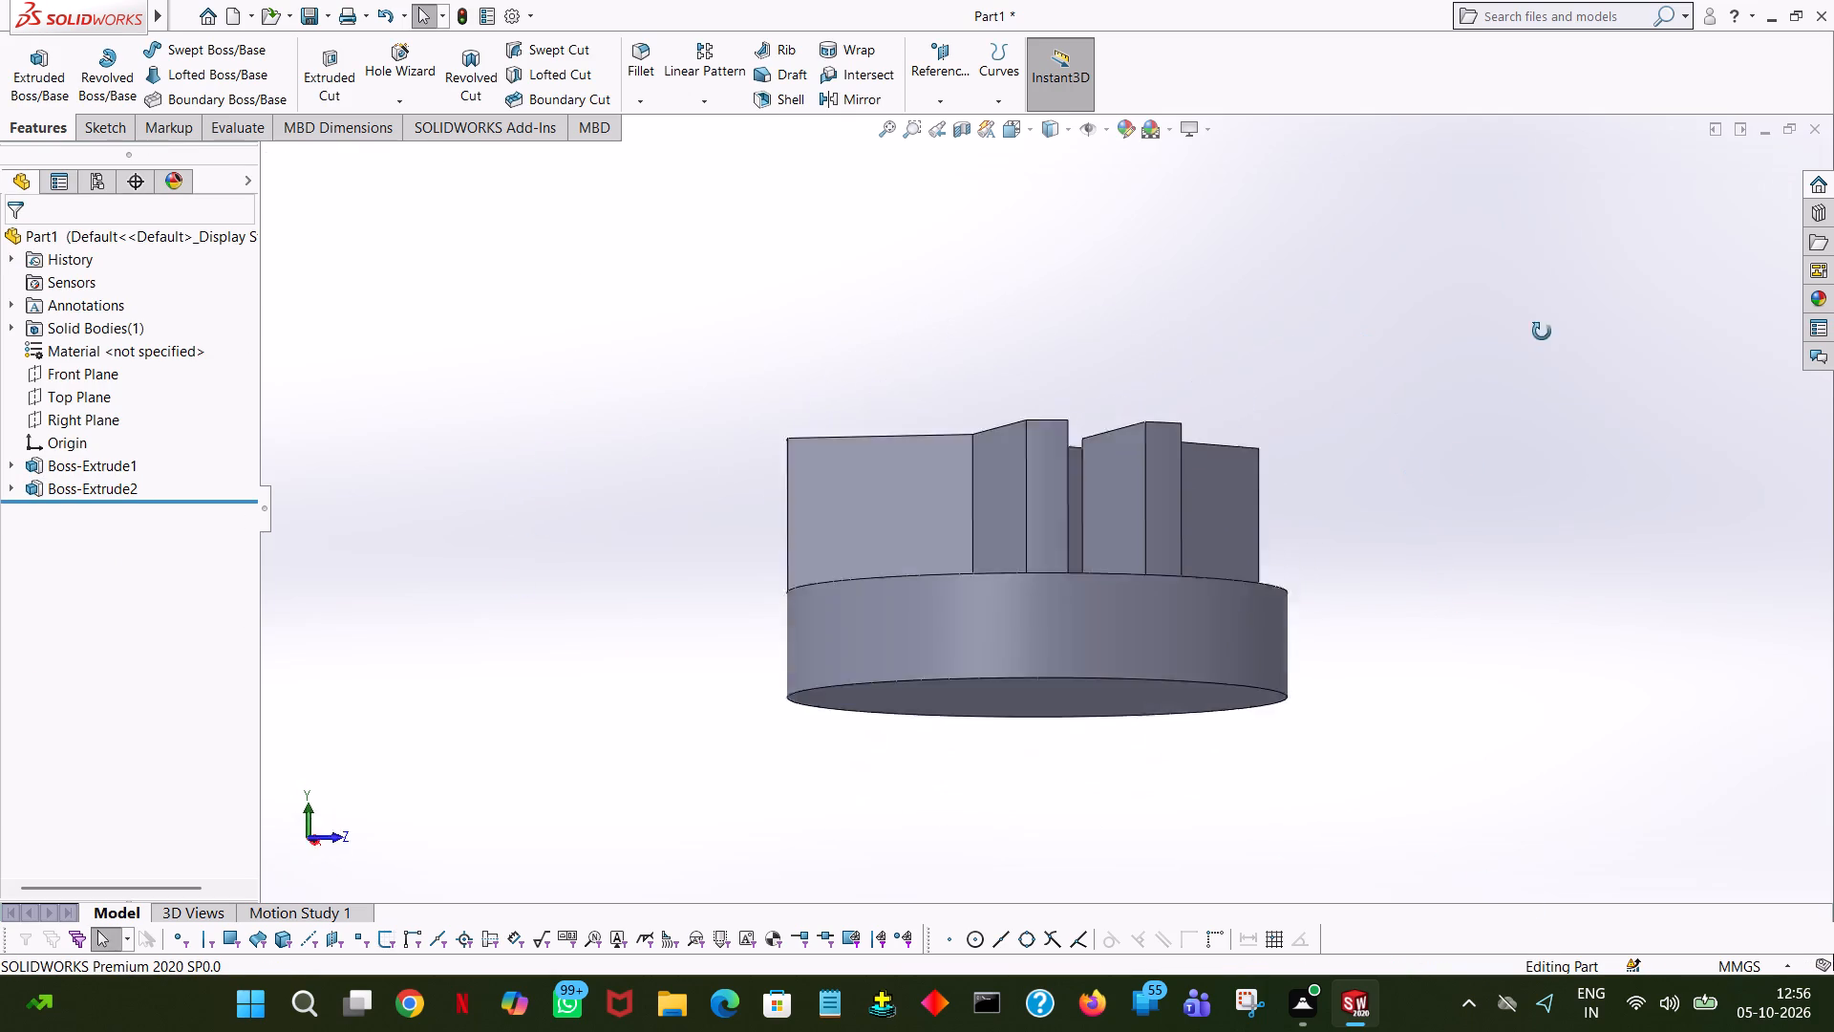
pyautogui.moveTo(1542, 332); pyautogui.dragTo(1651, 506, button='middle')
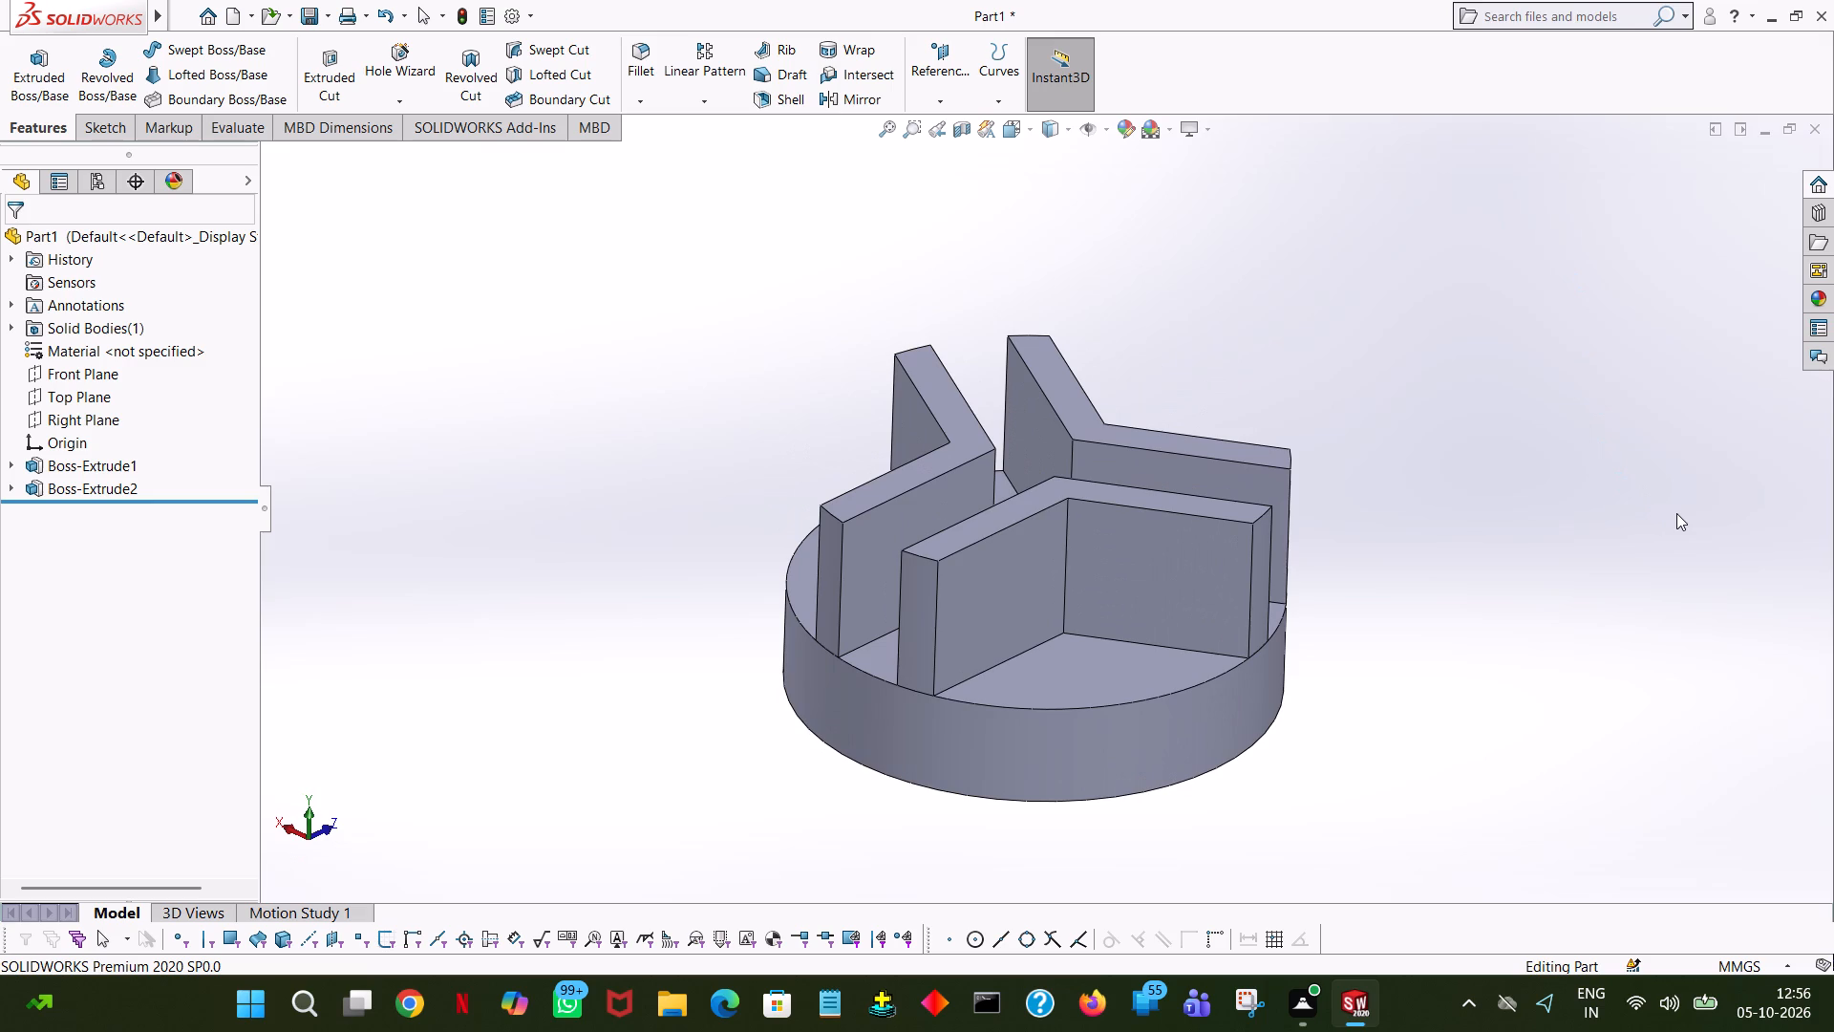
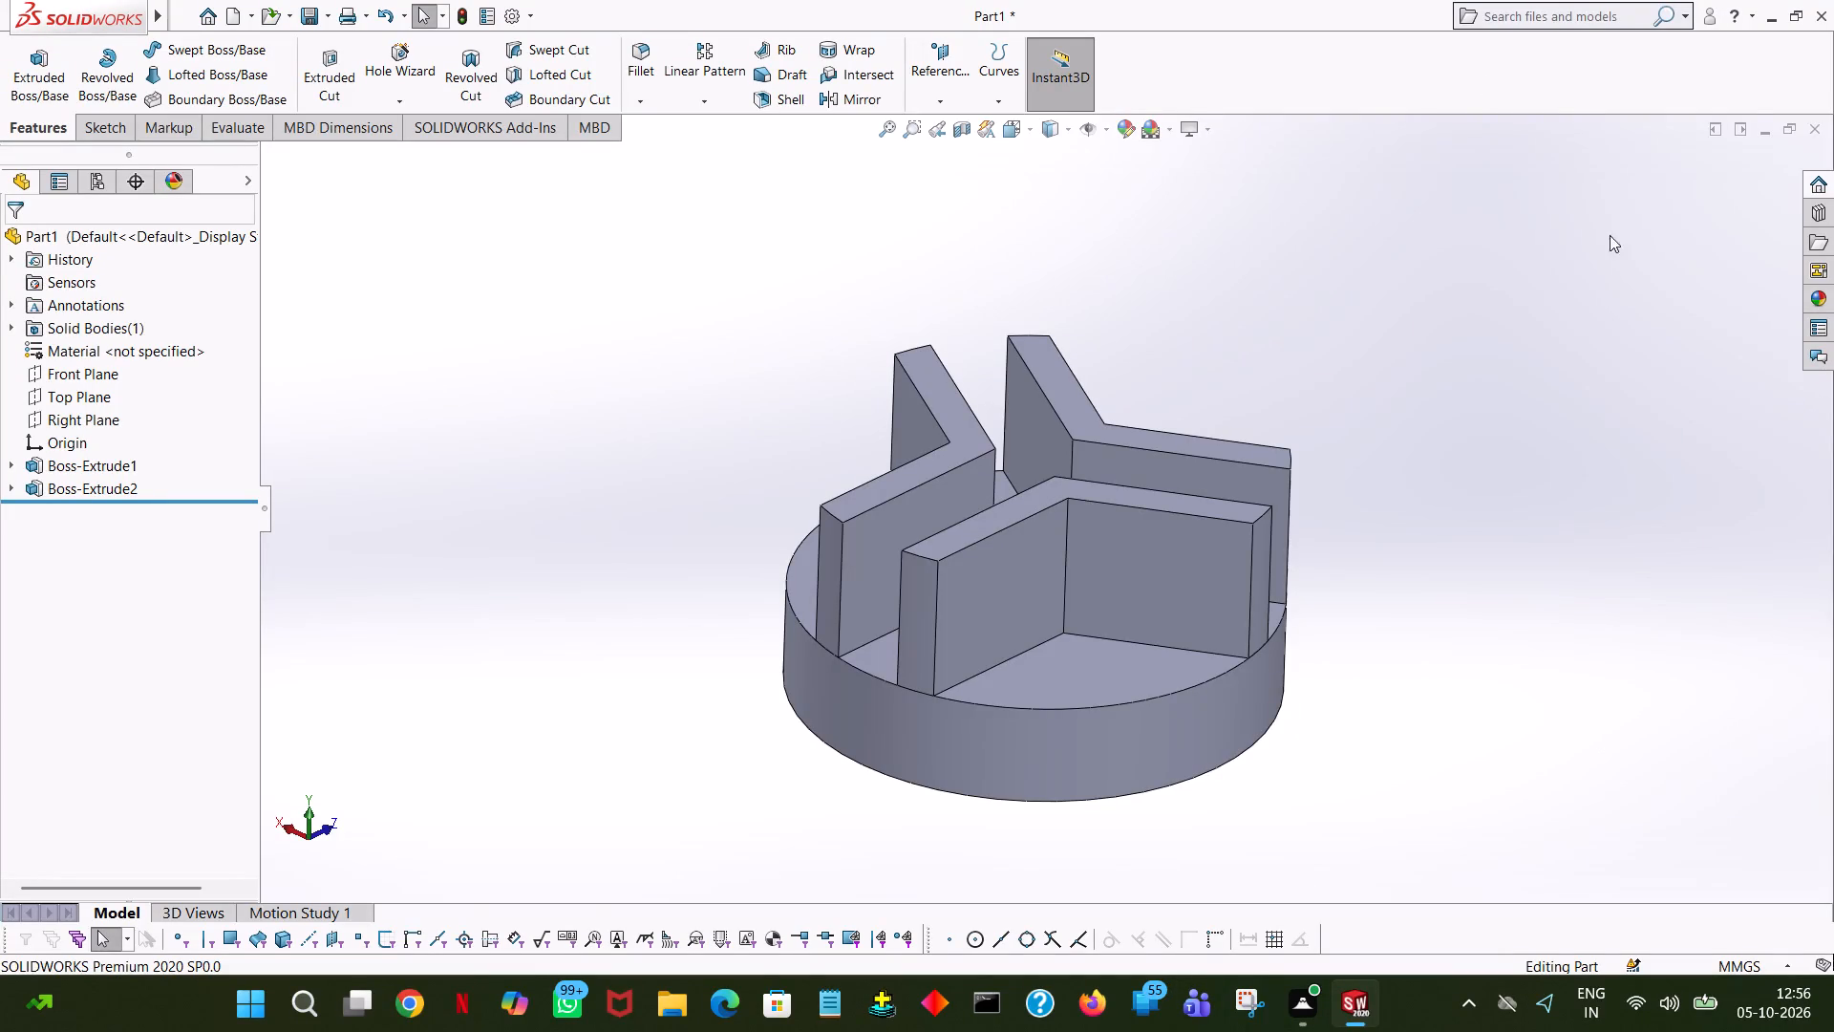
# Examine the three V-shaped jaw walls and the disc from the sides, underneath and above.
pyautogui.moveTo(1480, 418); pyautogui.dragTo(1431, 345, button='middle')
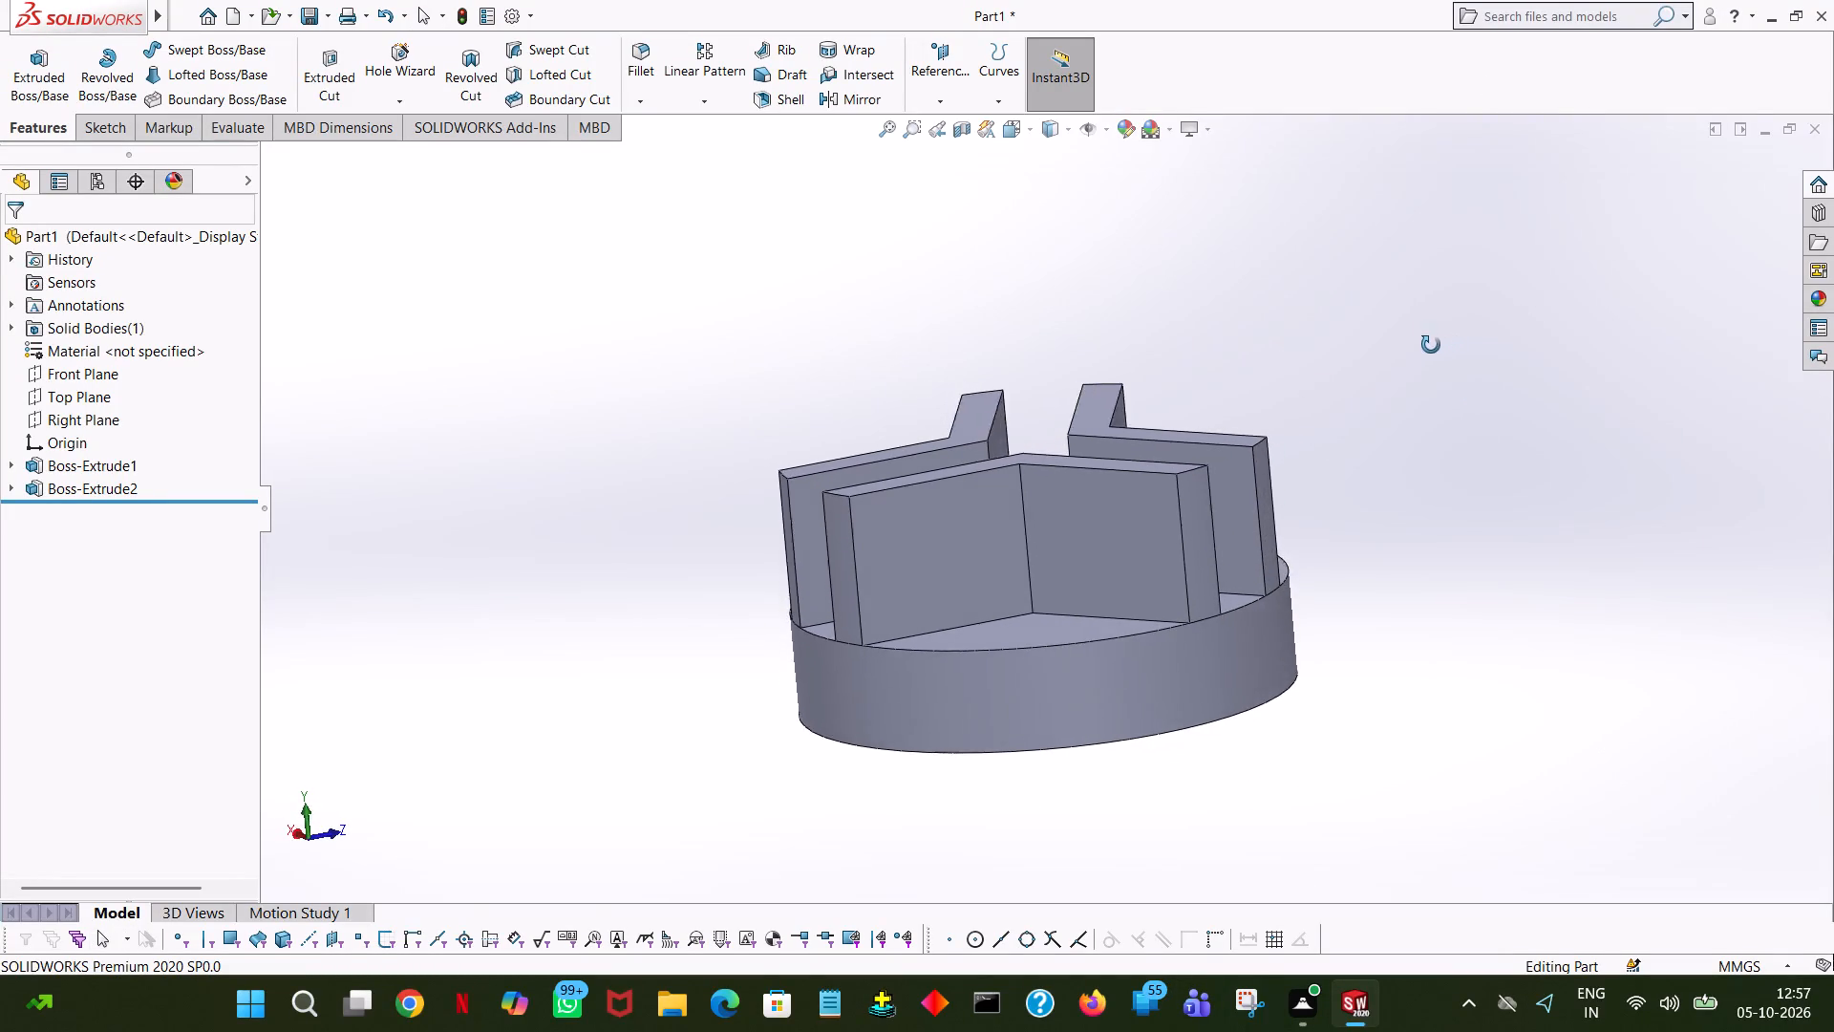
pyautogui.moveTo(1431, 345); pyautogui.dragTo(1397, 377, button='middle')
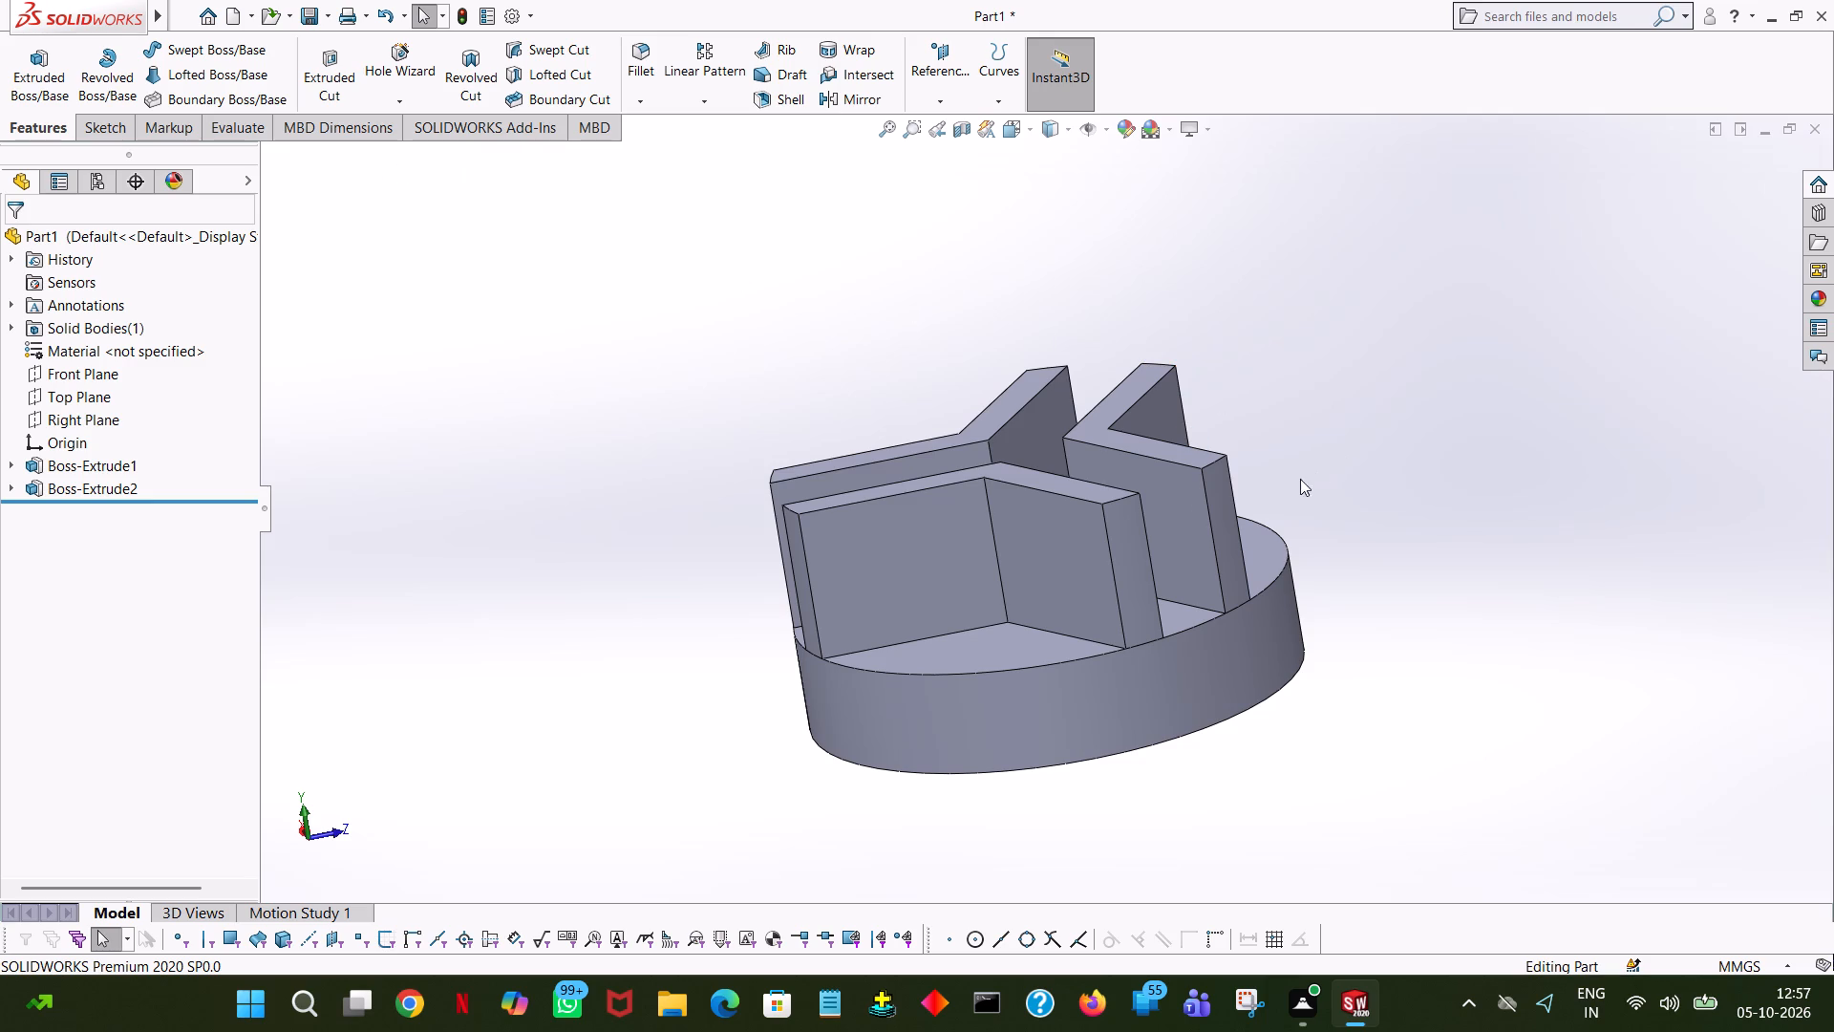
pyautogui.moveTo(1298, 479); pyautogui.dragTo(923, 591, button='middle')
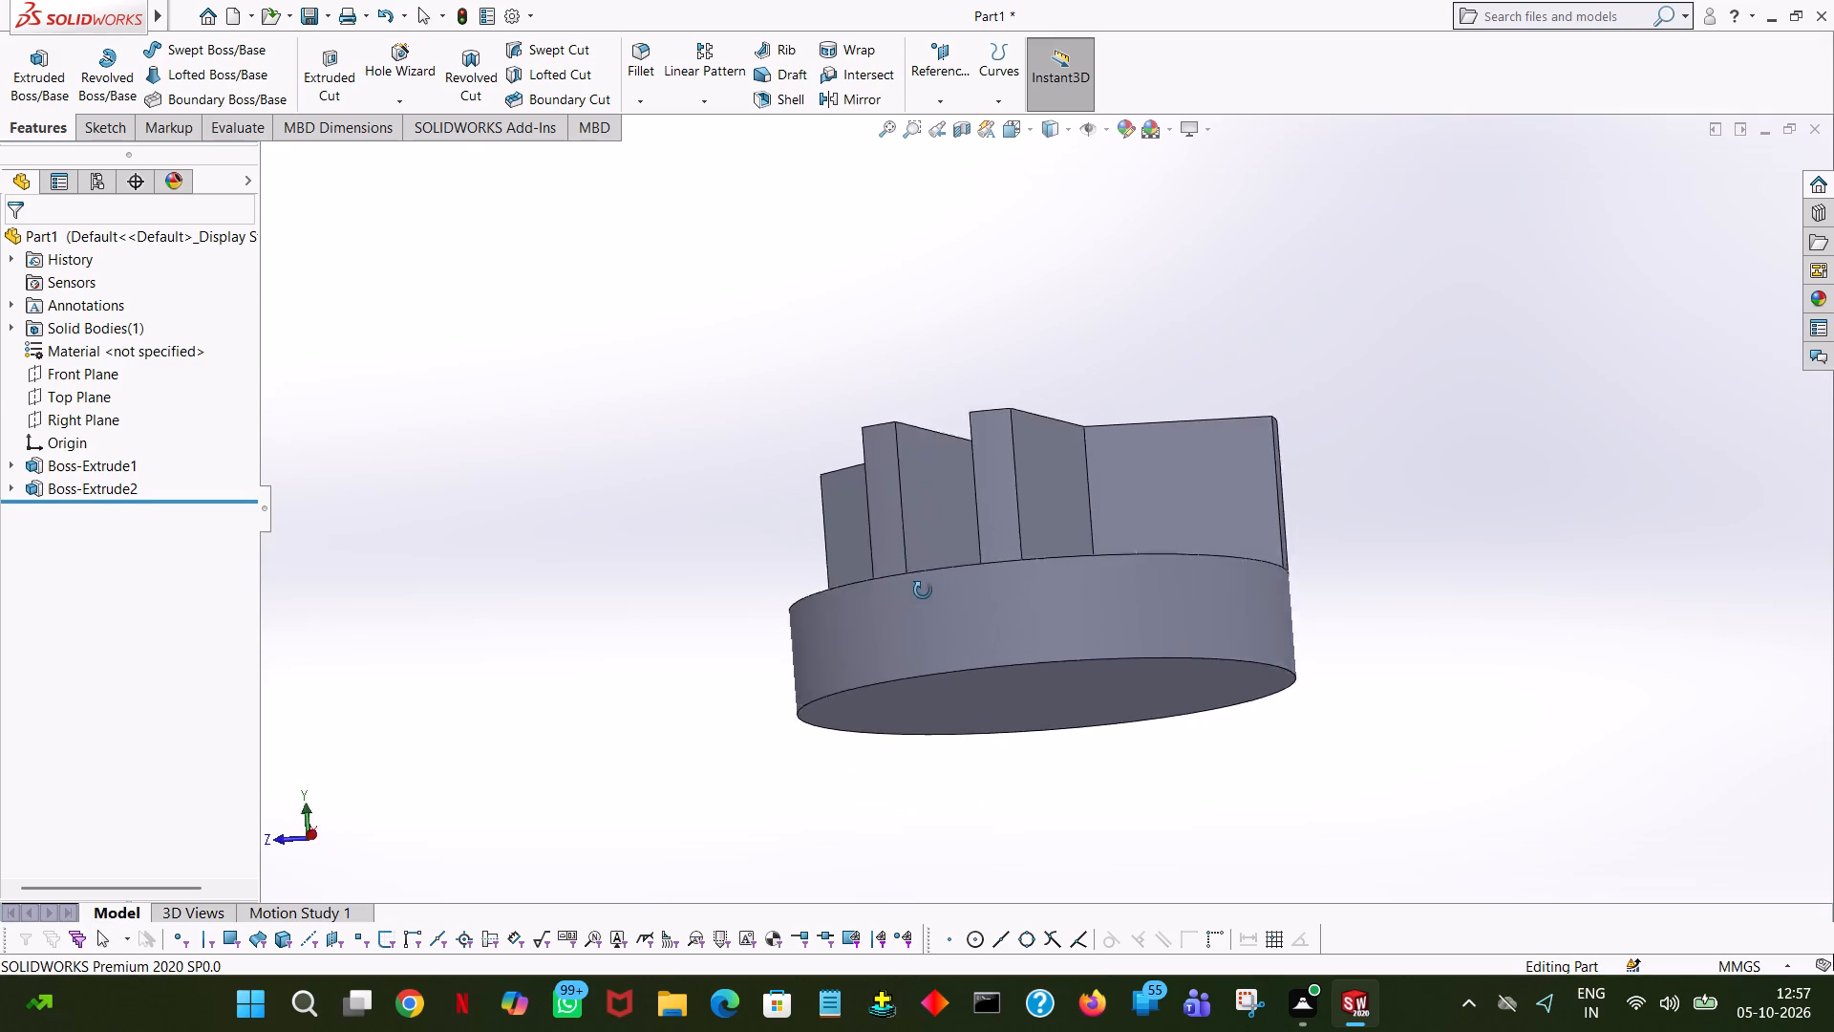
pyautogui.moveTo(923, 591); pyautogui.dragTo(866, 865, button='middle')
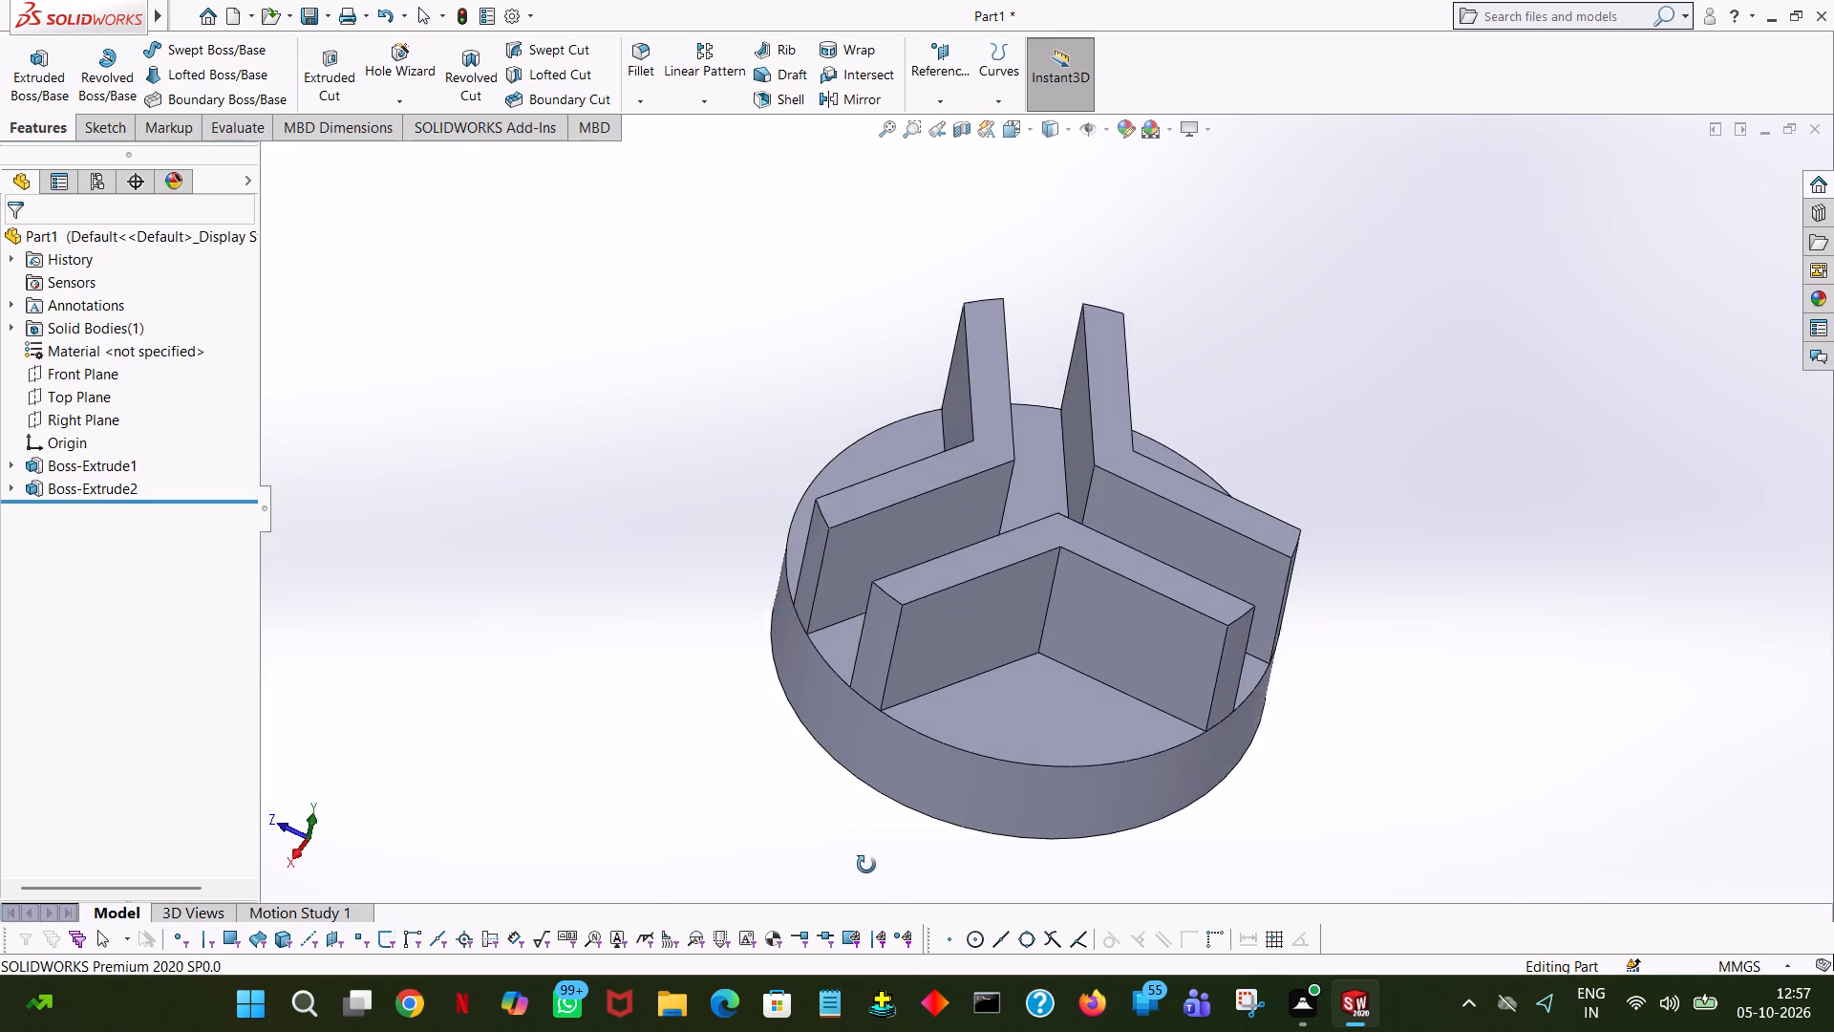
pyautogui.moveTo(866, 865); pyautogui.dragTo(1010, 532, button='middle')
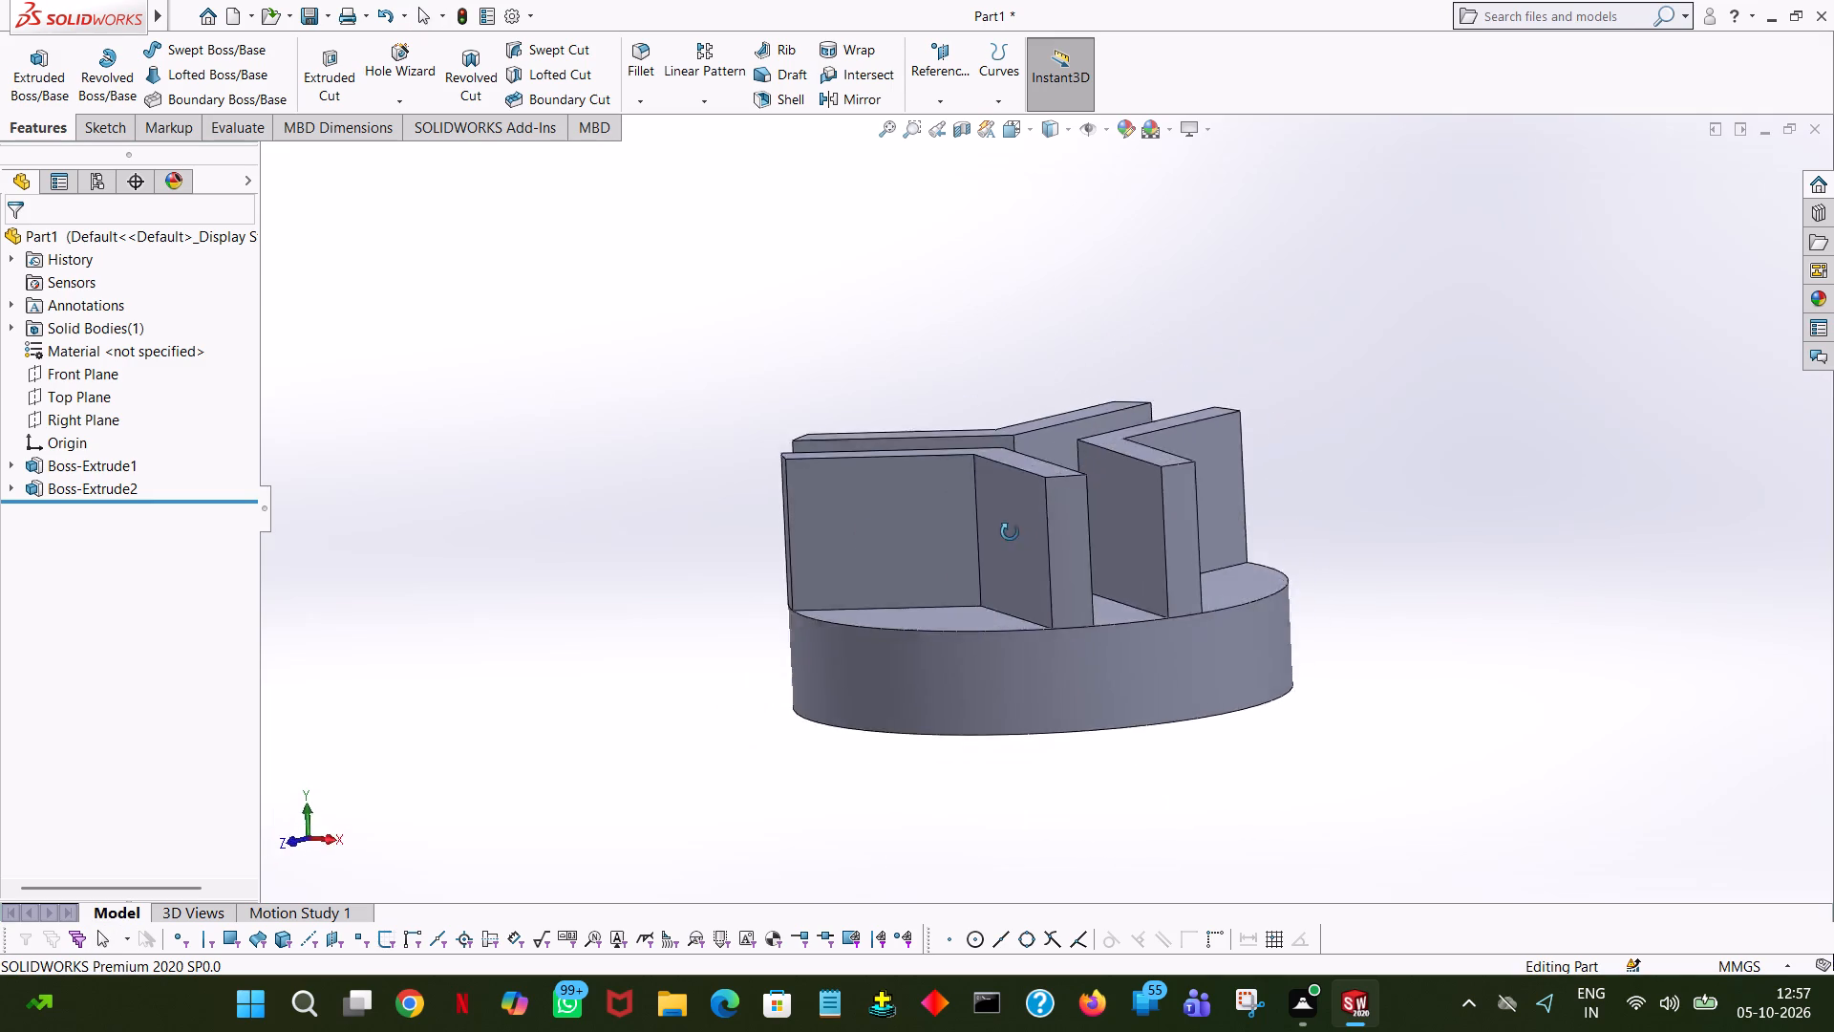
pyautogui.moveTo(1010, 532); pyautogui.dragTo(1120, 458, button='middle')
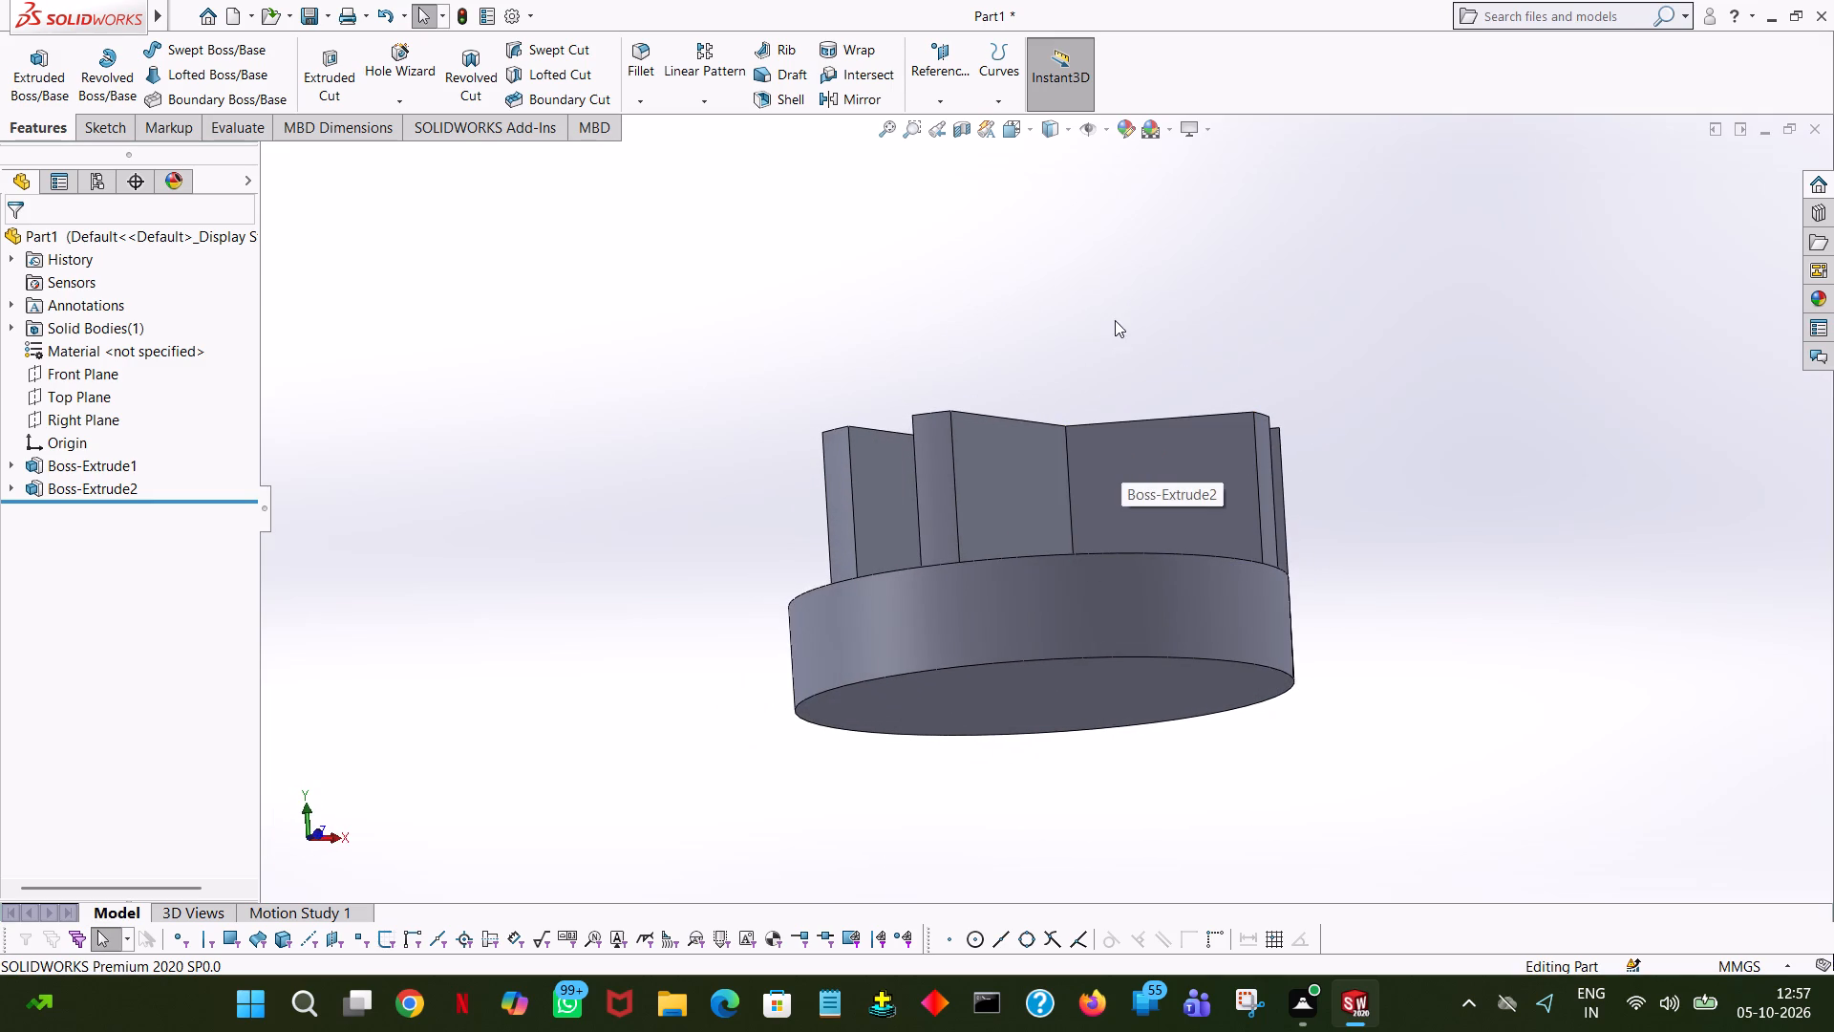
pyautogui.moveTo(1108, 325); pyautogui.dragTo(1107, 758, button='middle')
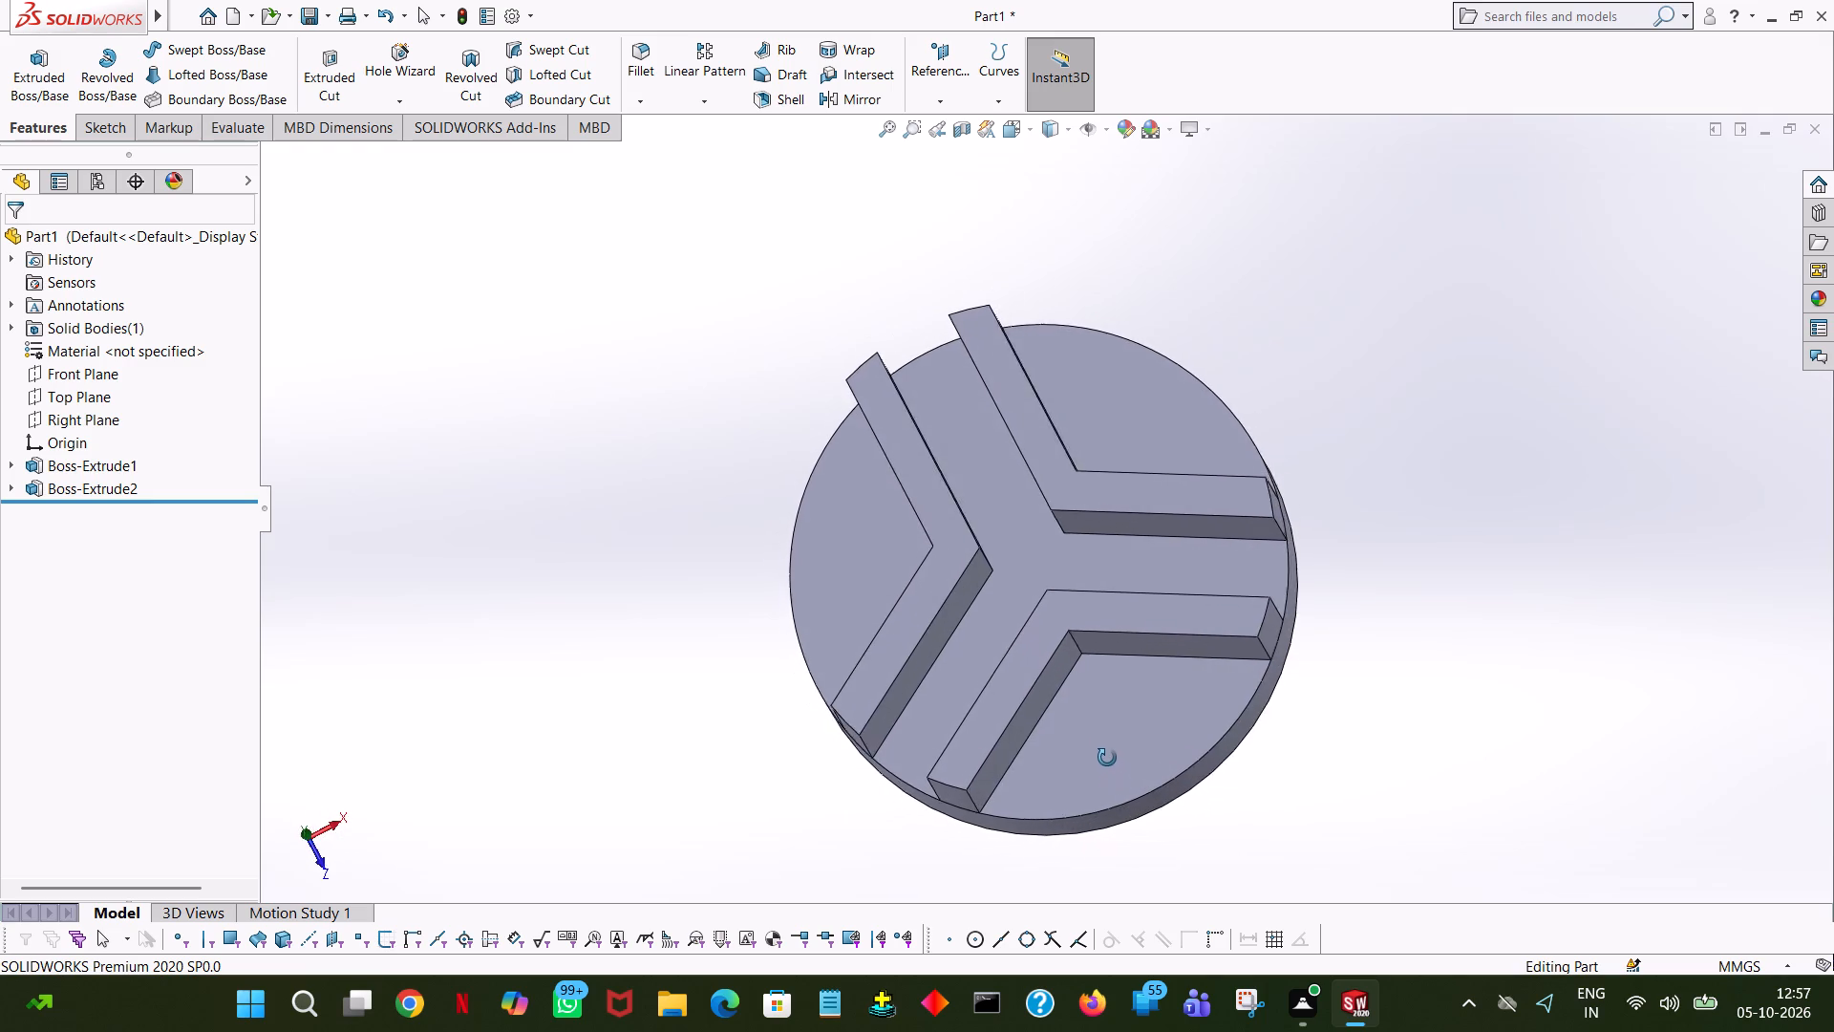
pyautogui.moveTo(1107, 758); pyautogui.dragTo(1115, 596, button='middle')
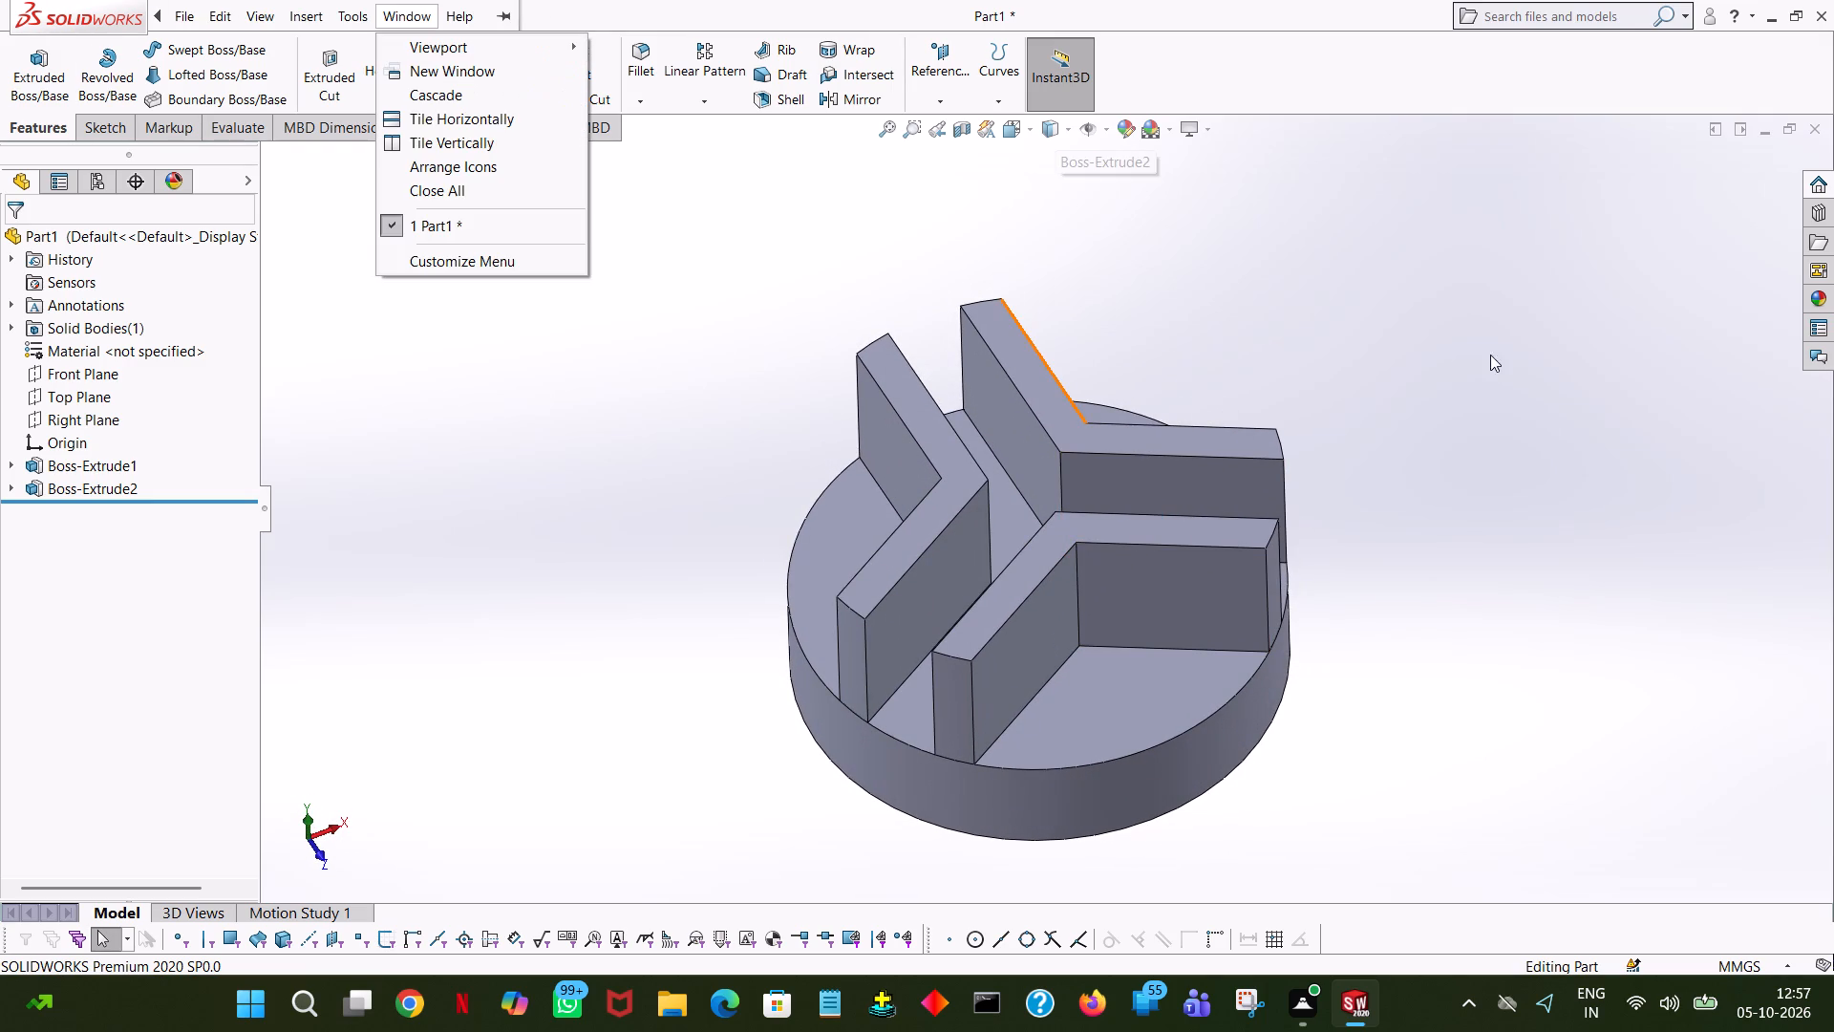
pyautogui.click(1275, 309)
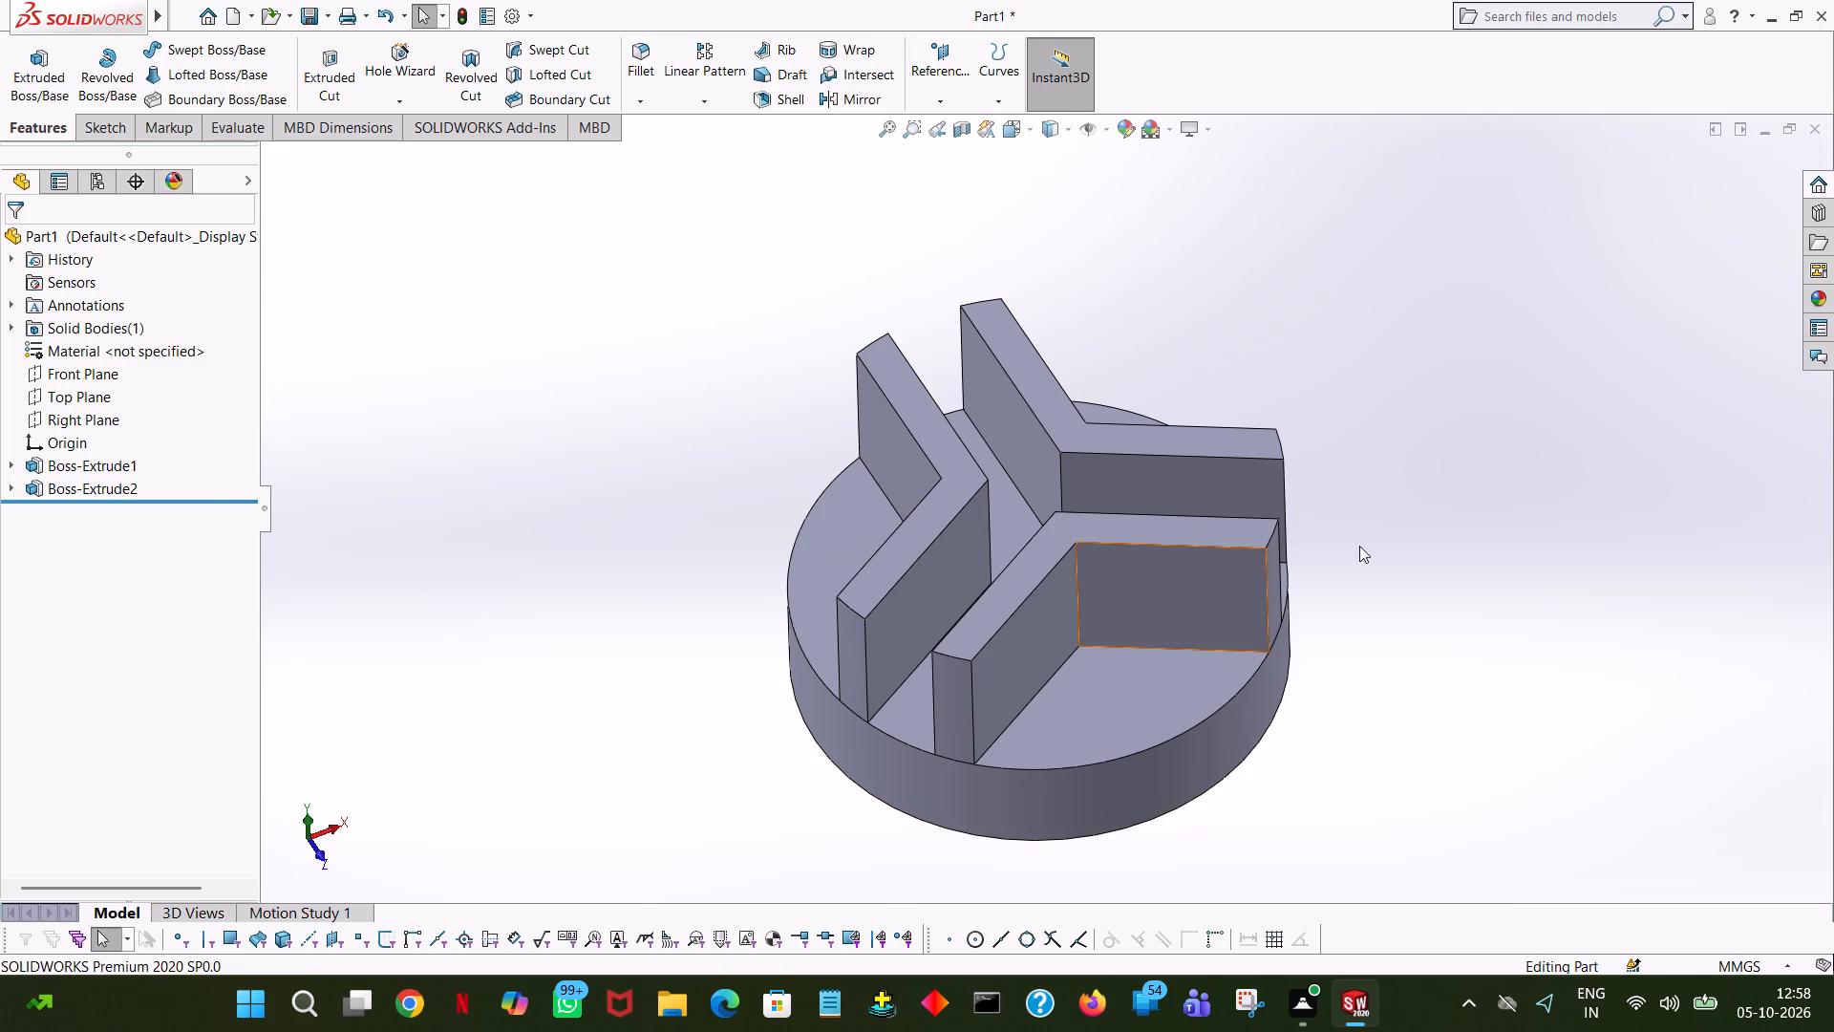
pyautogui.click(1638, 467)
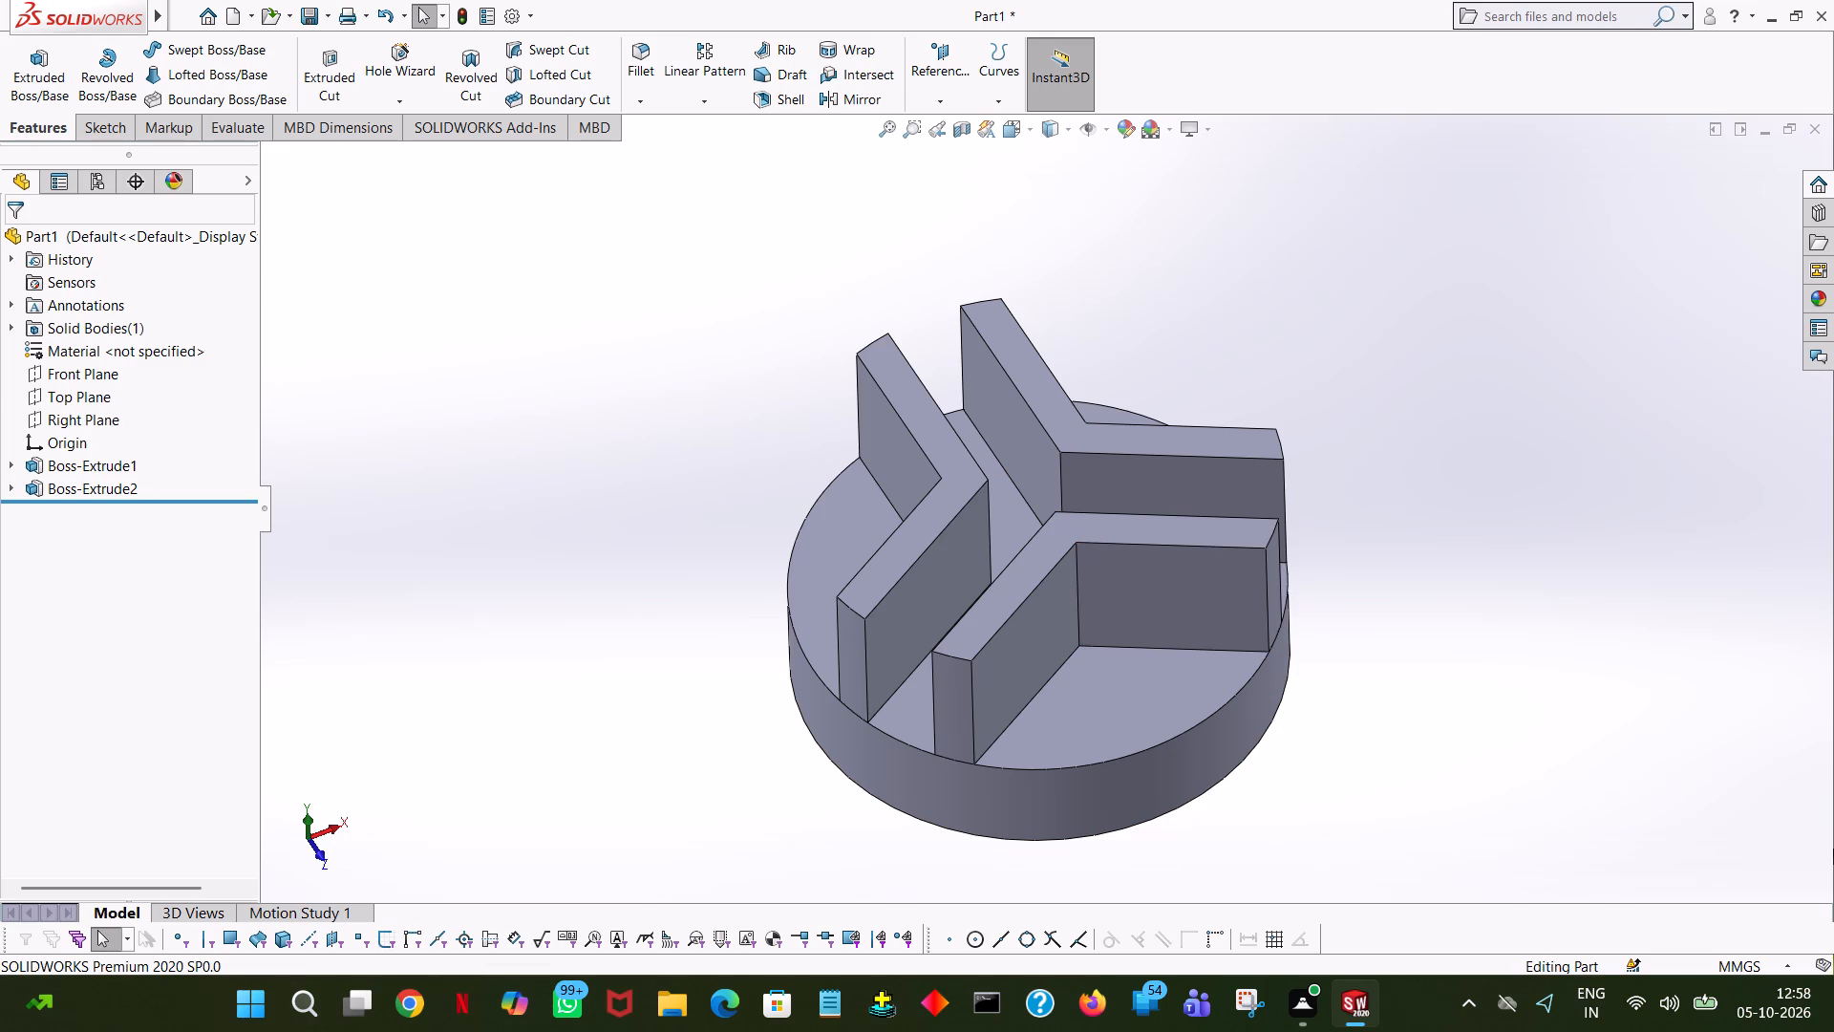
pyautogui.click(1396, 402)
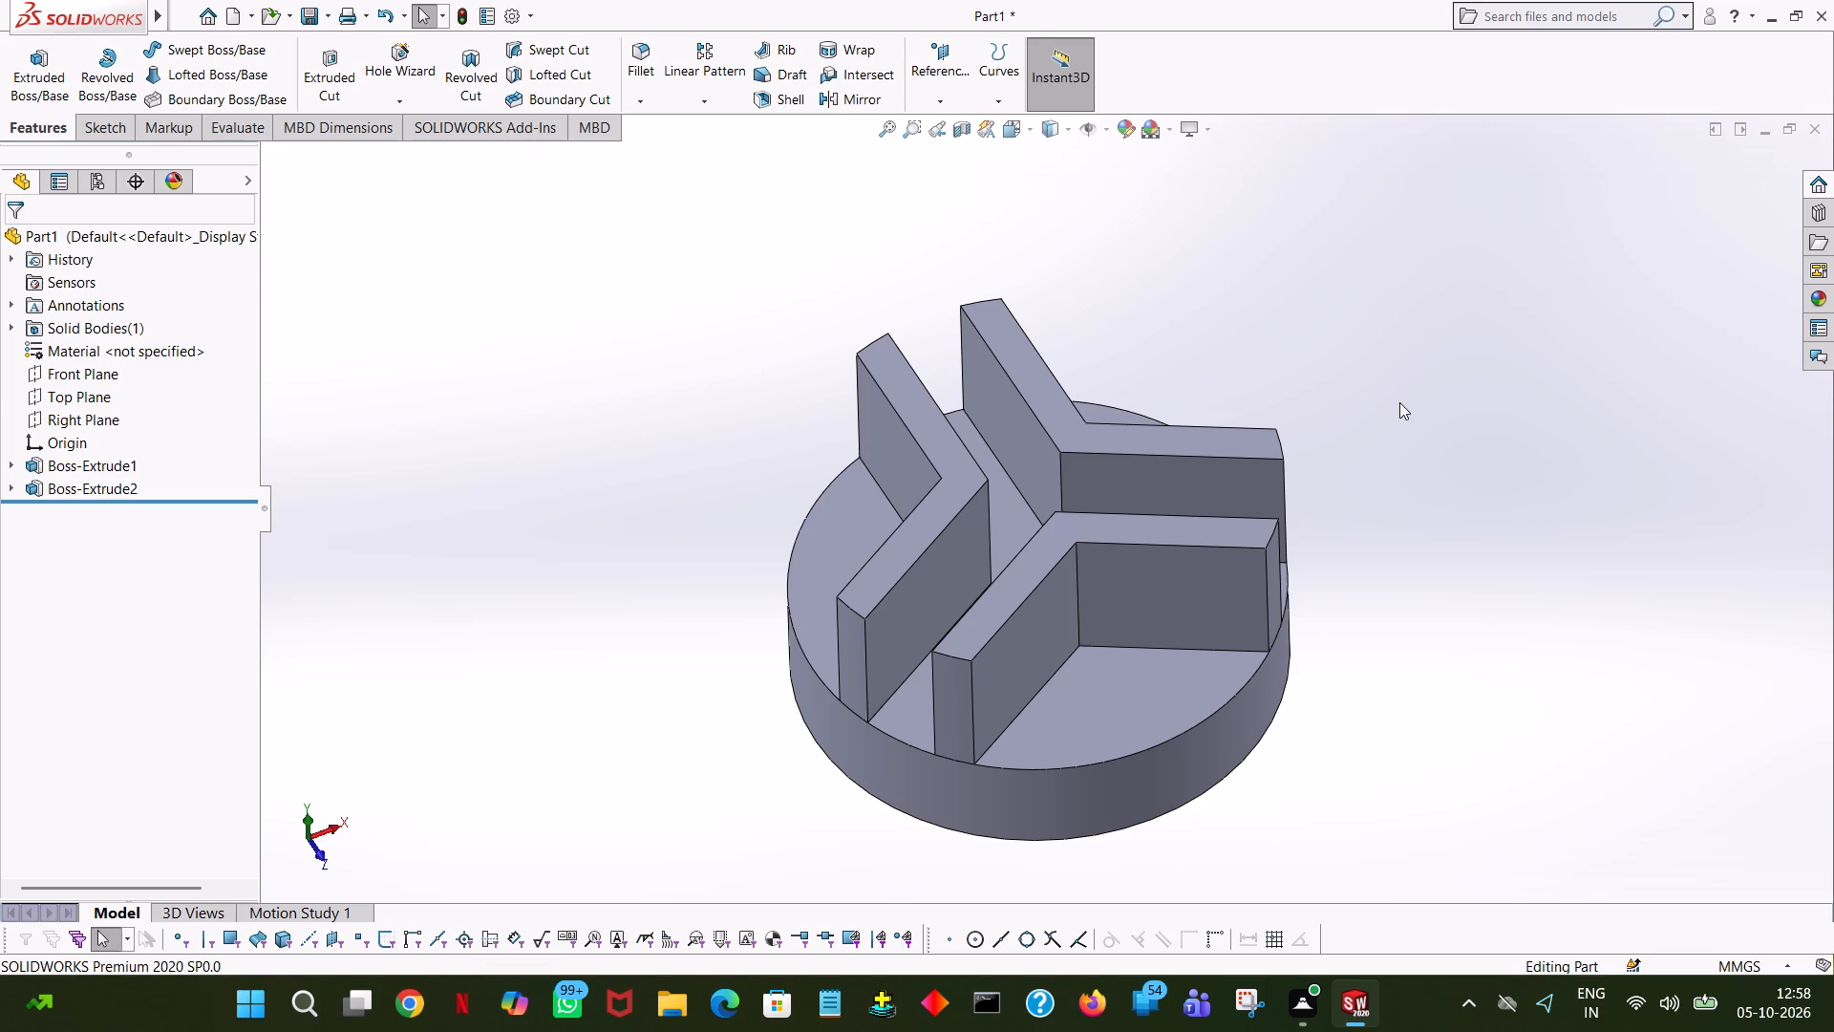
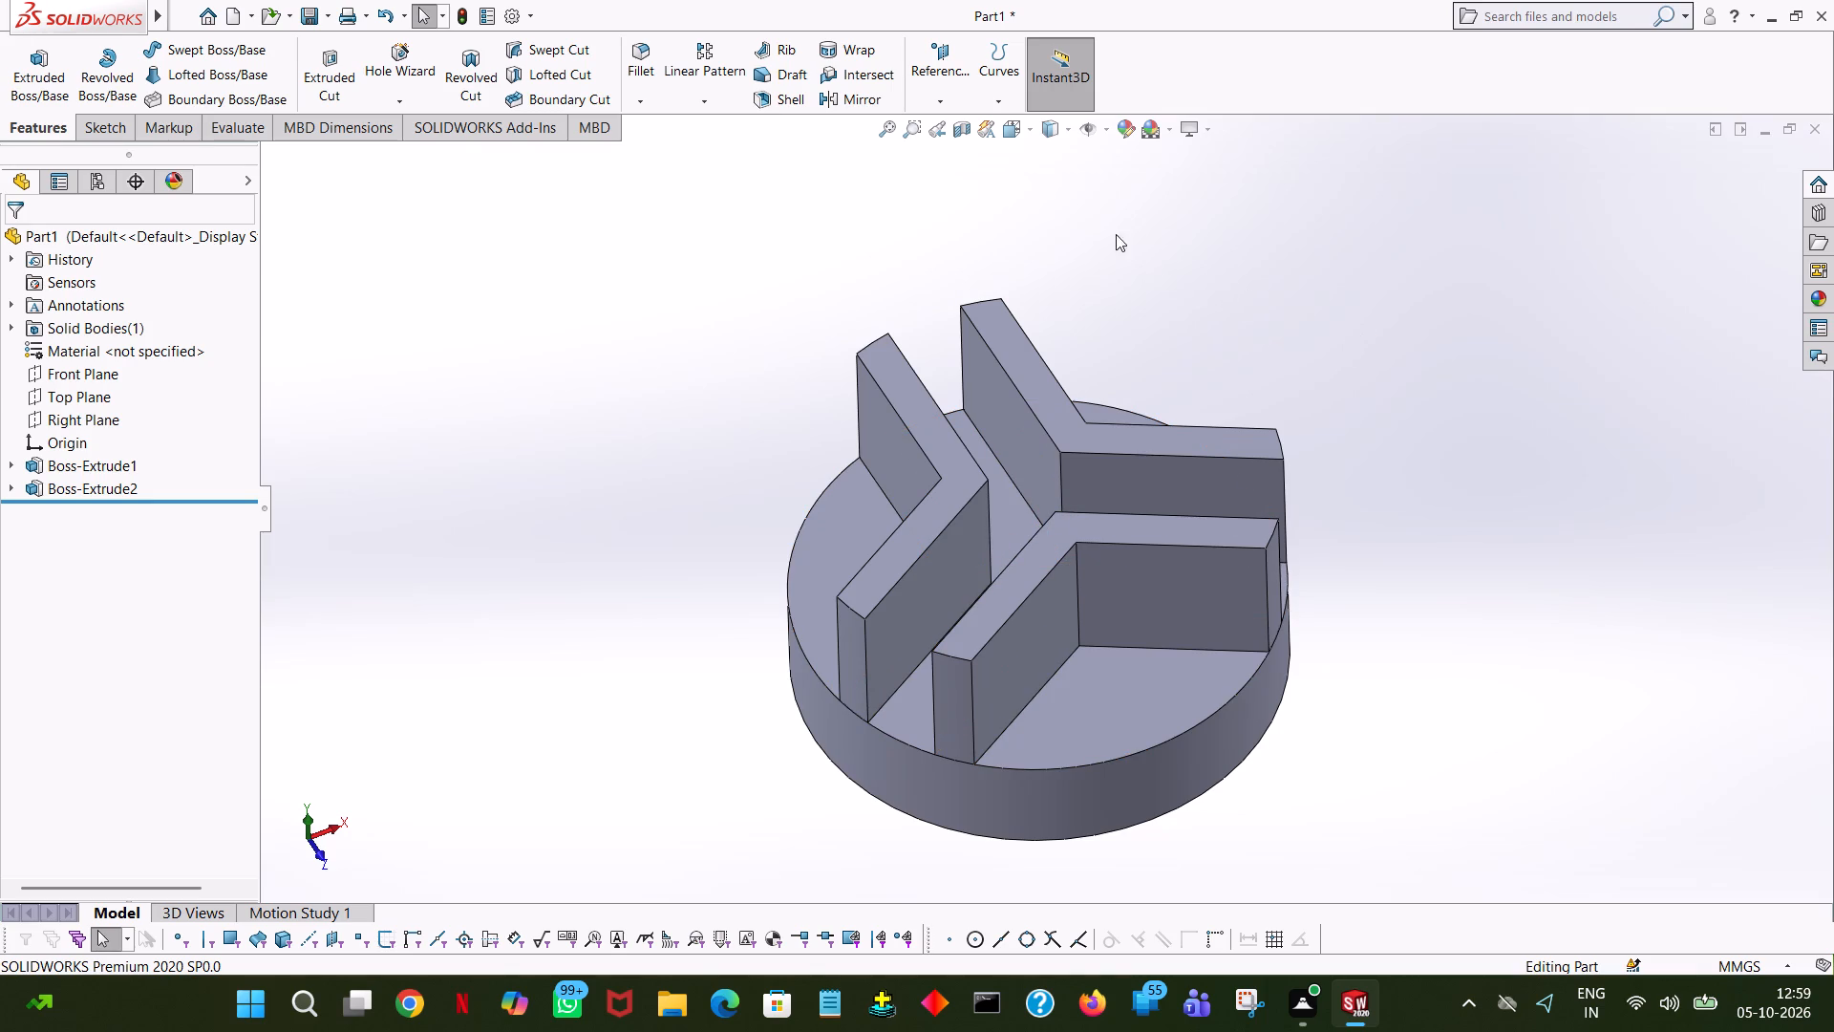
# Start an extruded-cut sketch on the top face of the jaw walls and draw a circle of about 10 mm radius centred on the origin.
pyautogui.click(333, 75)
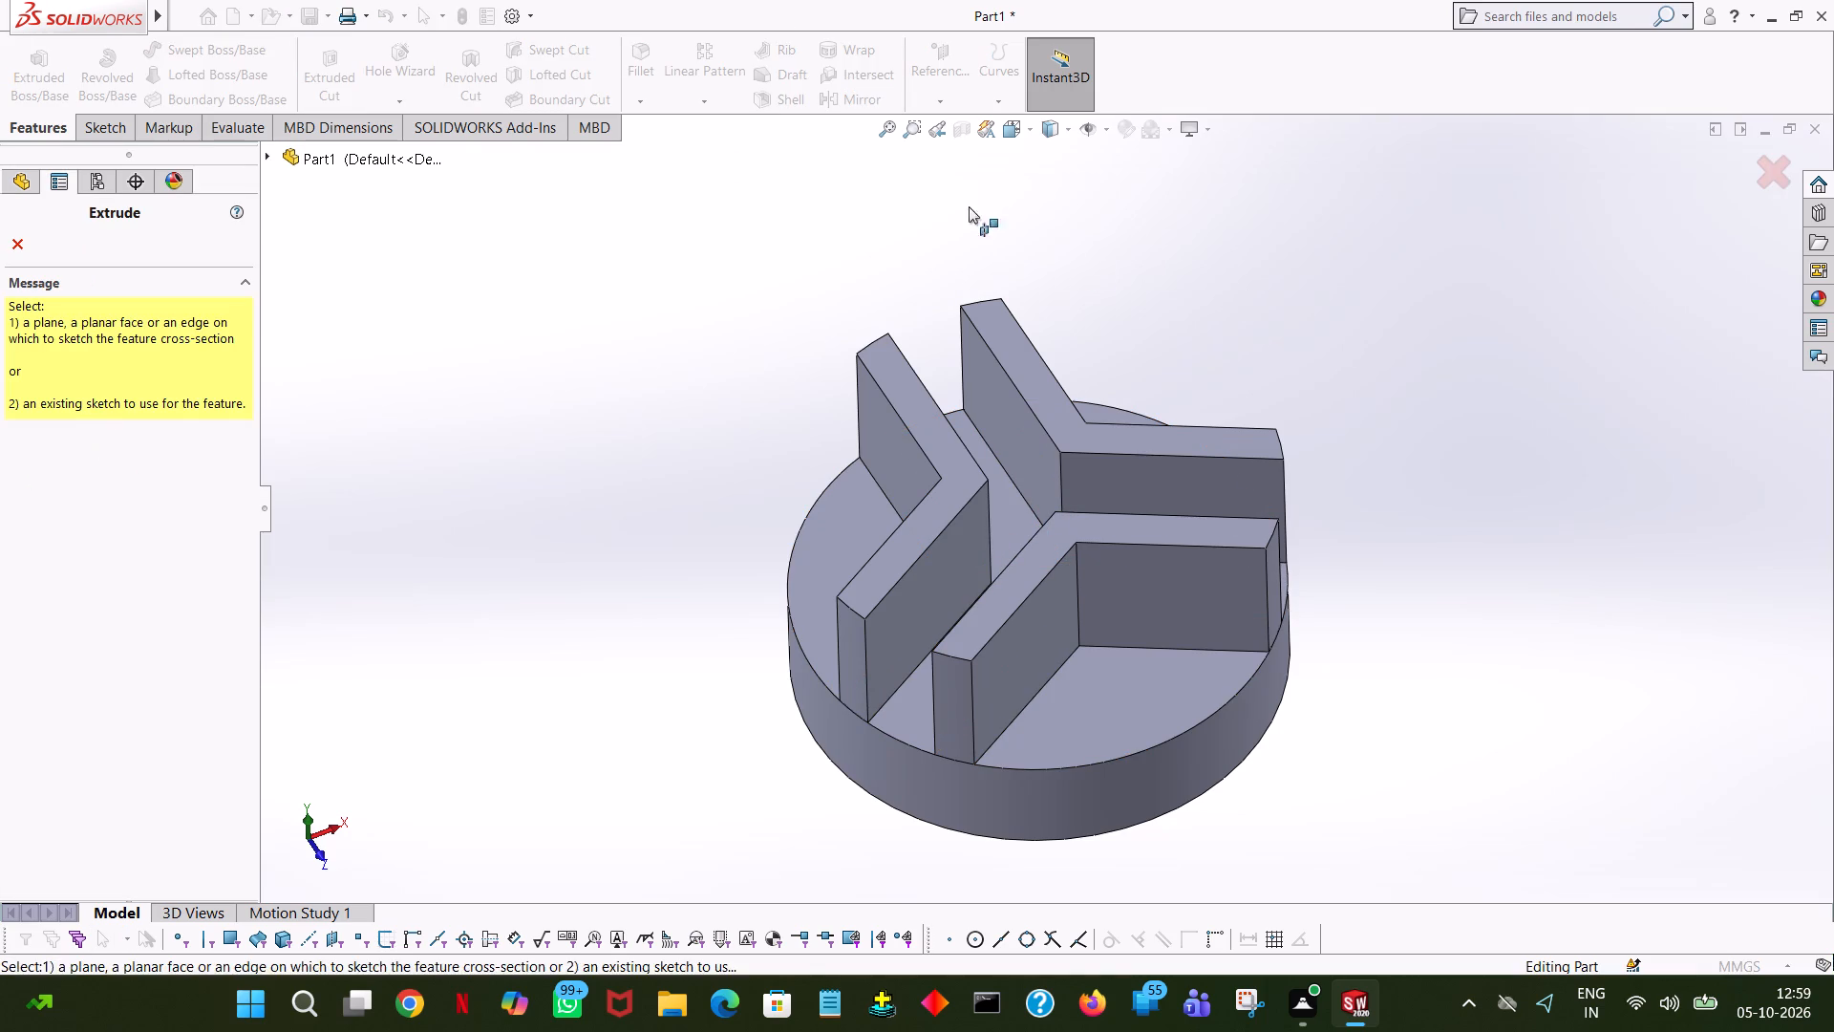
pyautogui.click(1063, 433)
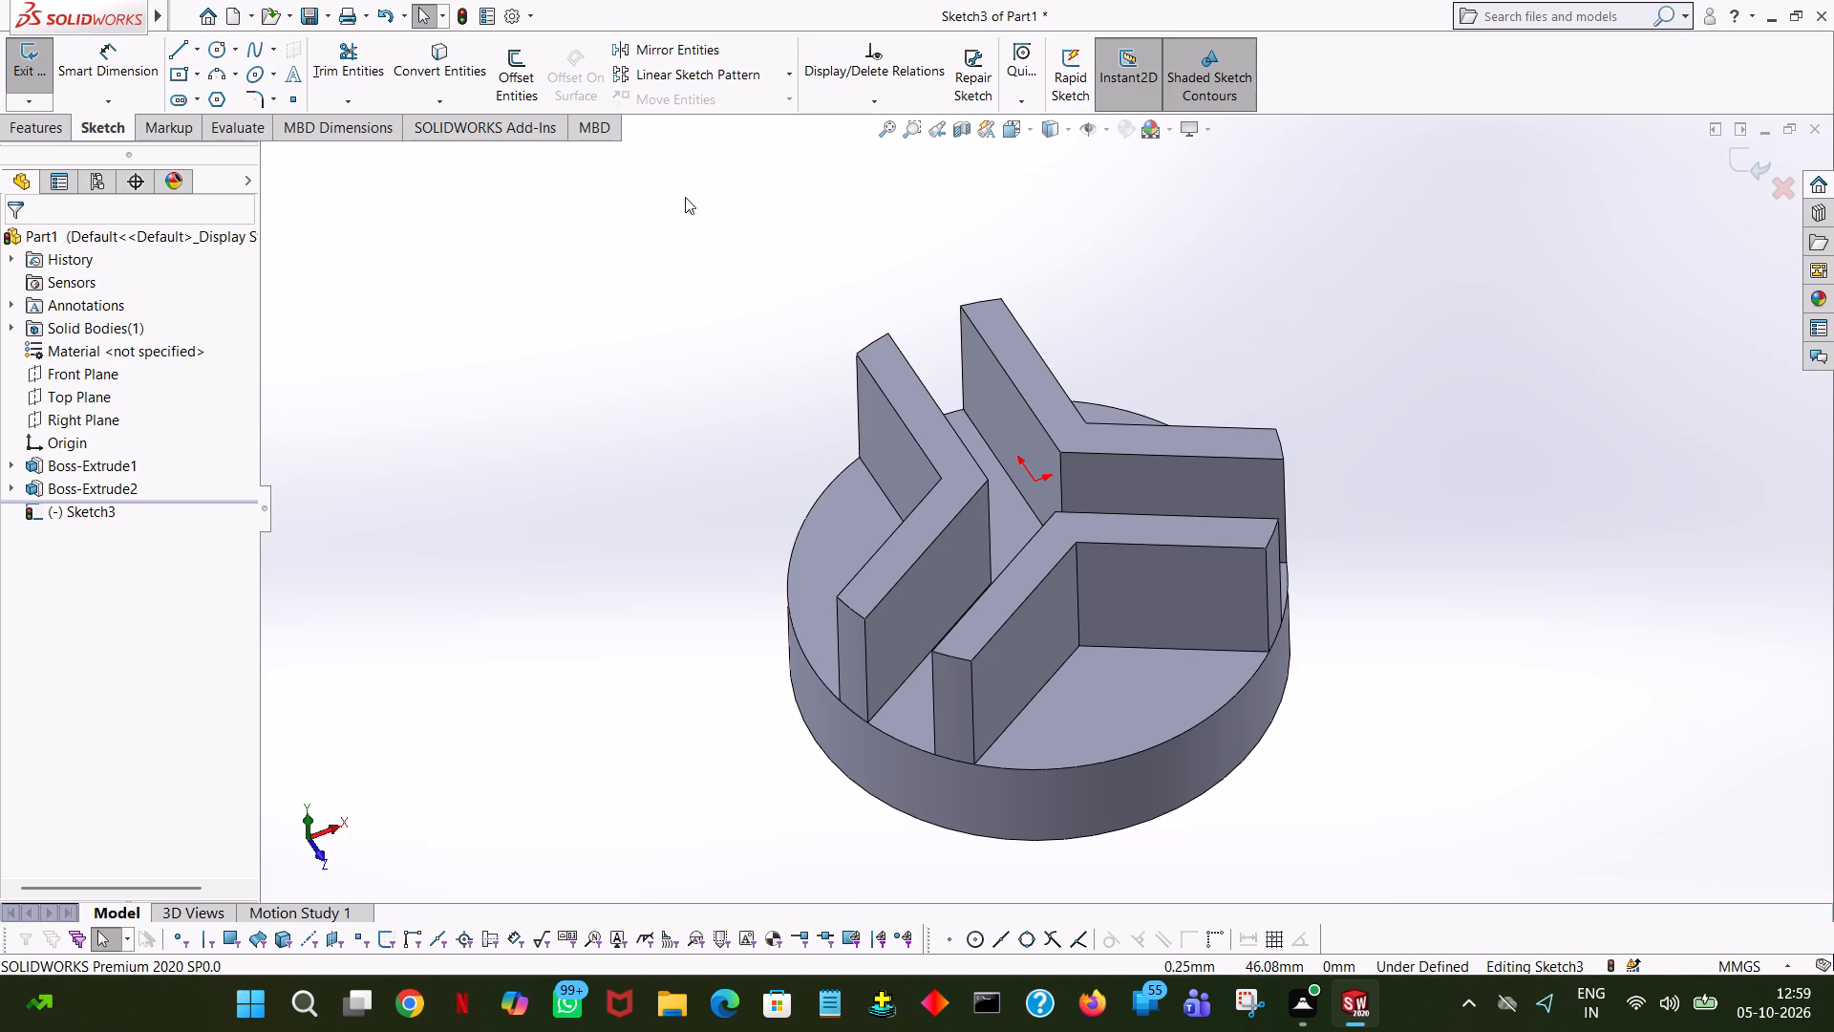
pyautogui.moveTo(642, 228); pyautogui.dragTo(621, 496, button='middle')
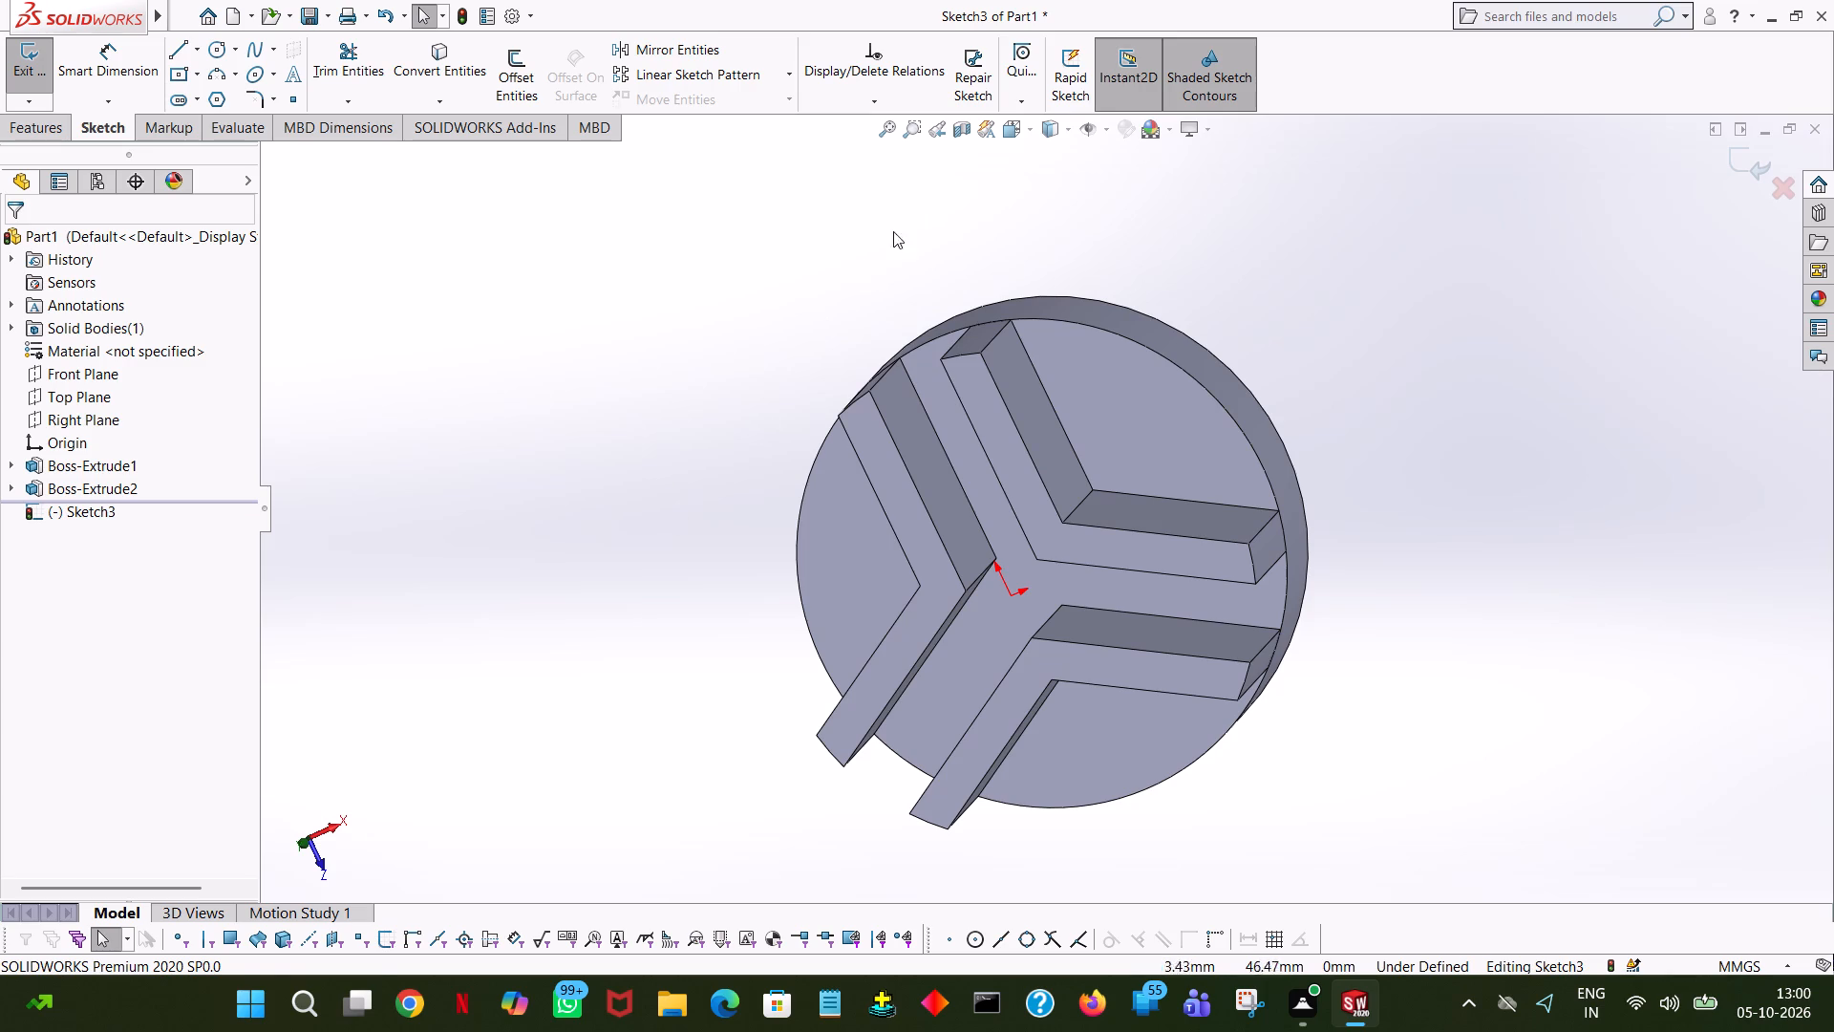
pyautogui.click(1031, 129)
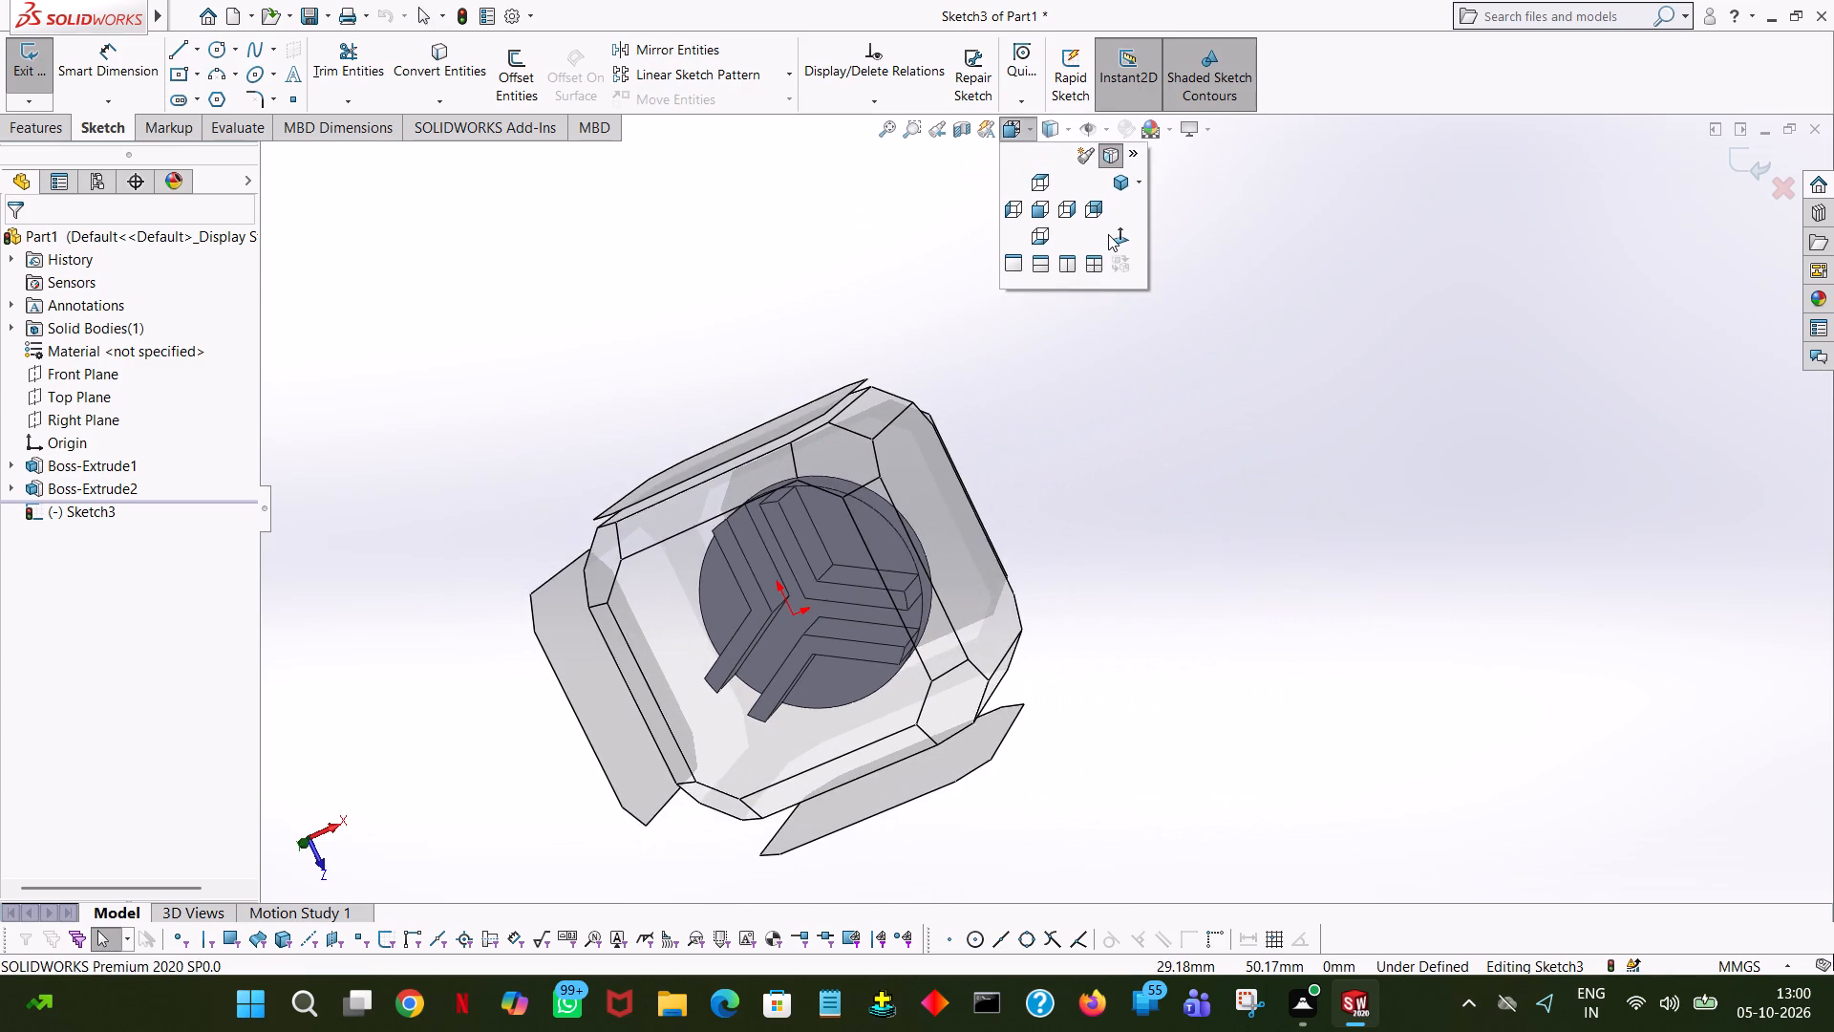
pyautogui.click(1108, 234)
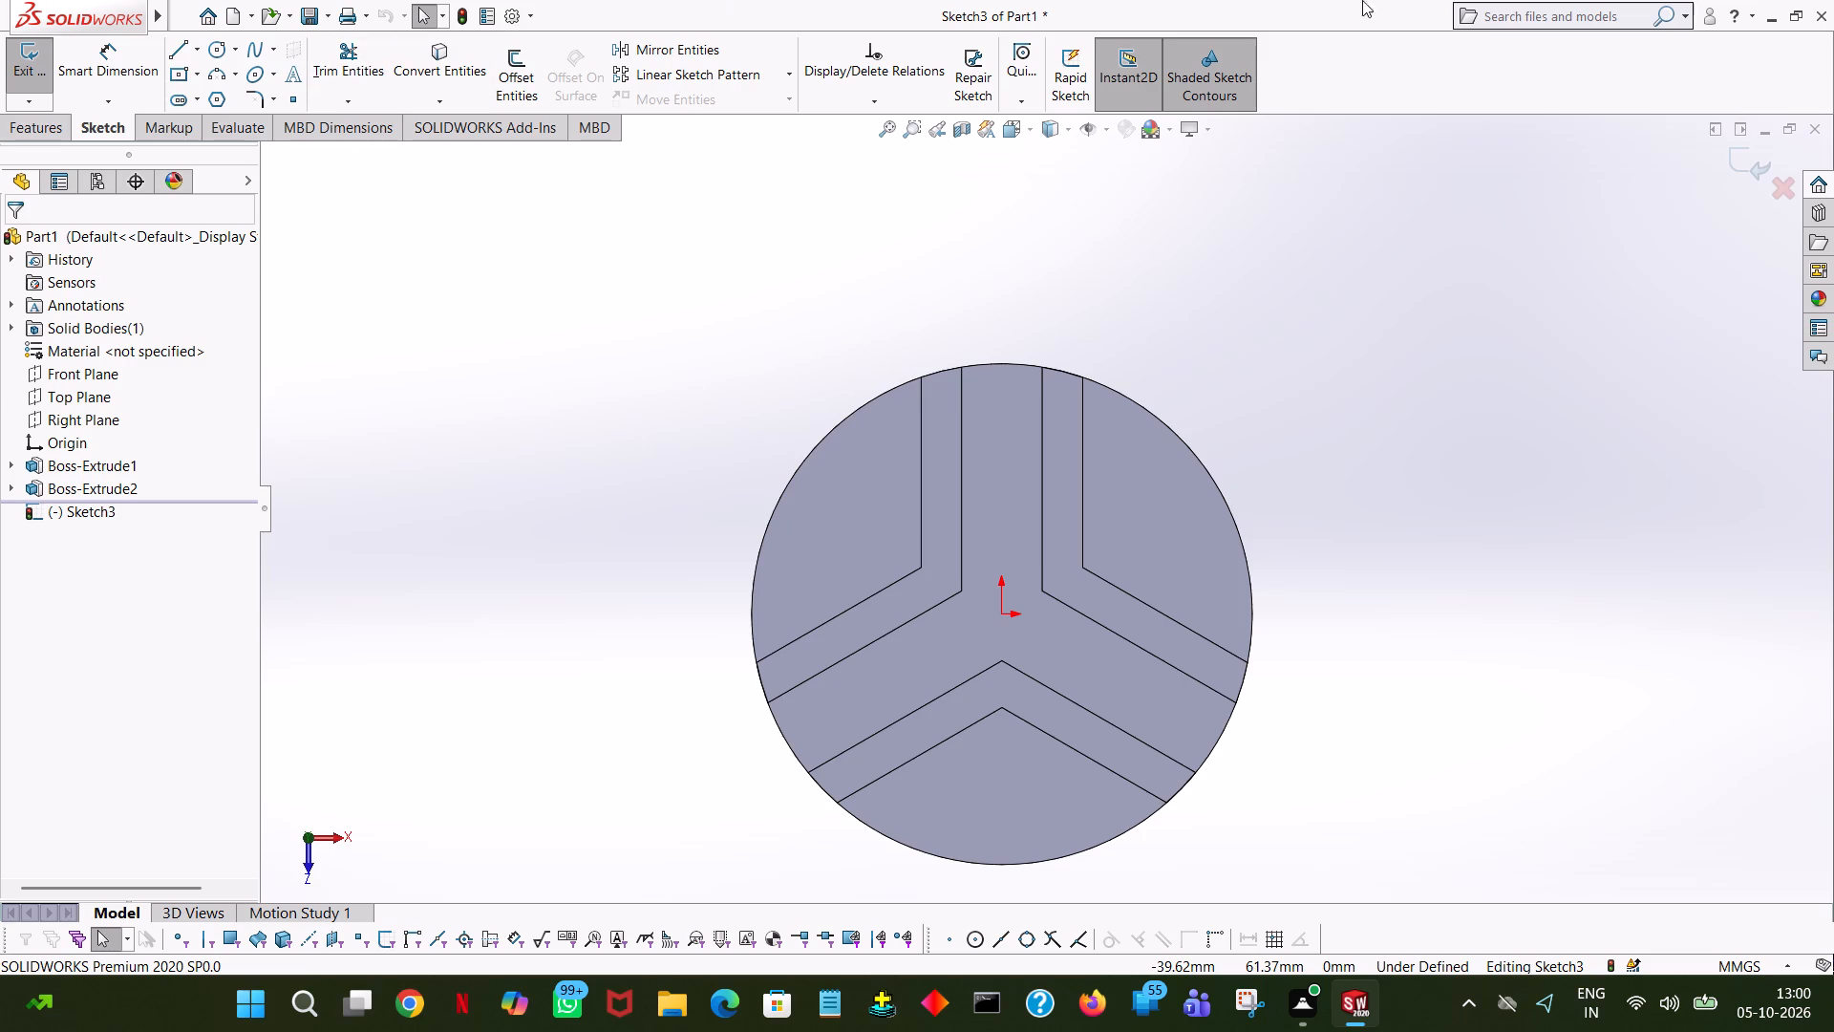
pyautogui.click(214, 53)
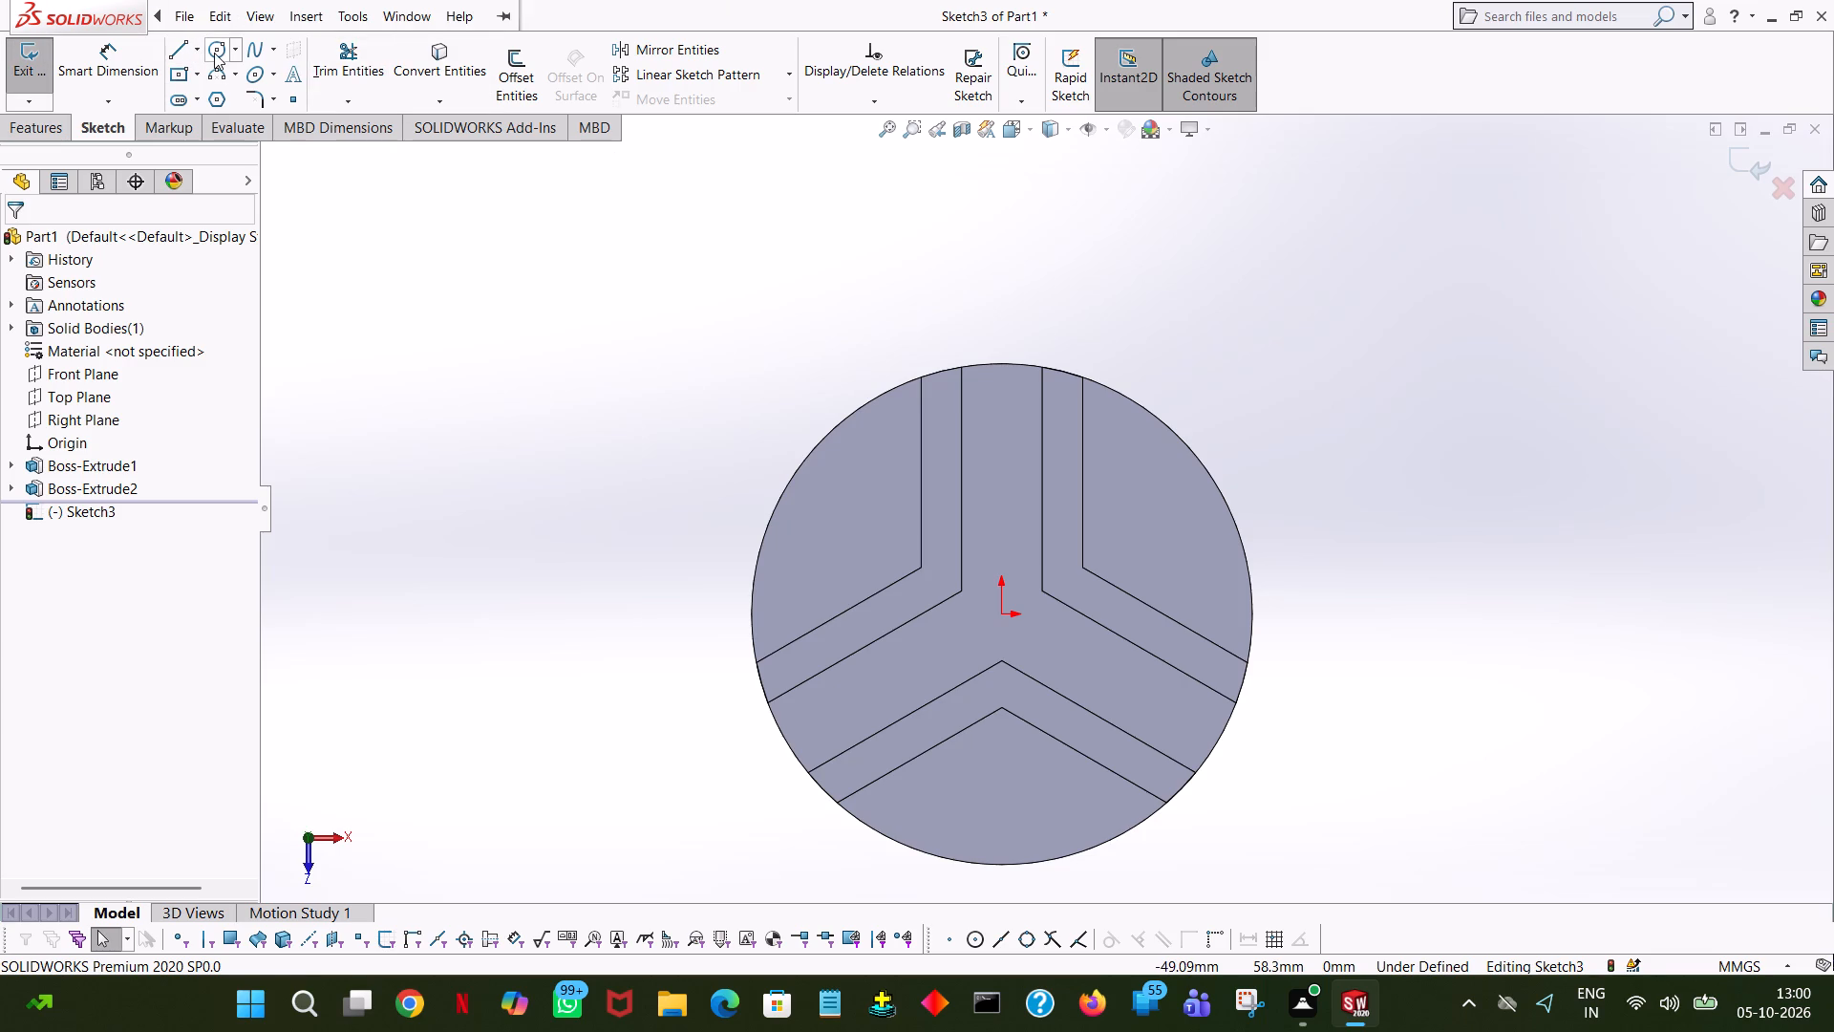
pyautogui.click(1005, 613)
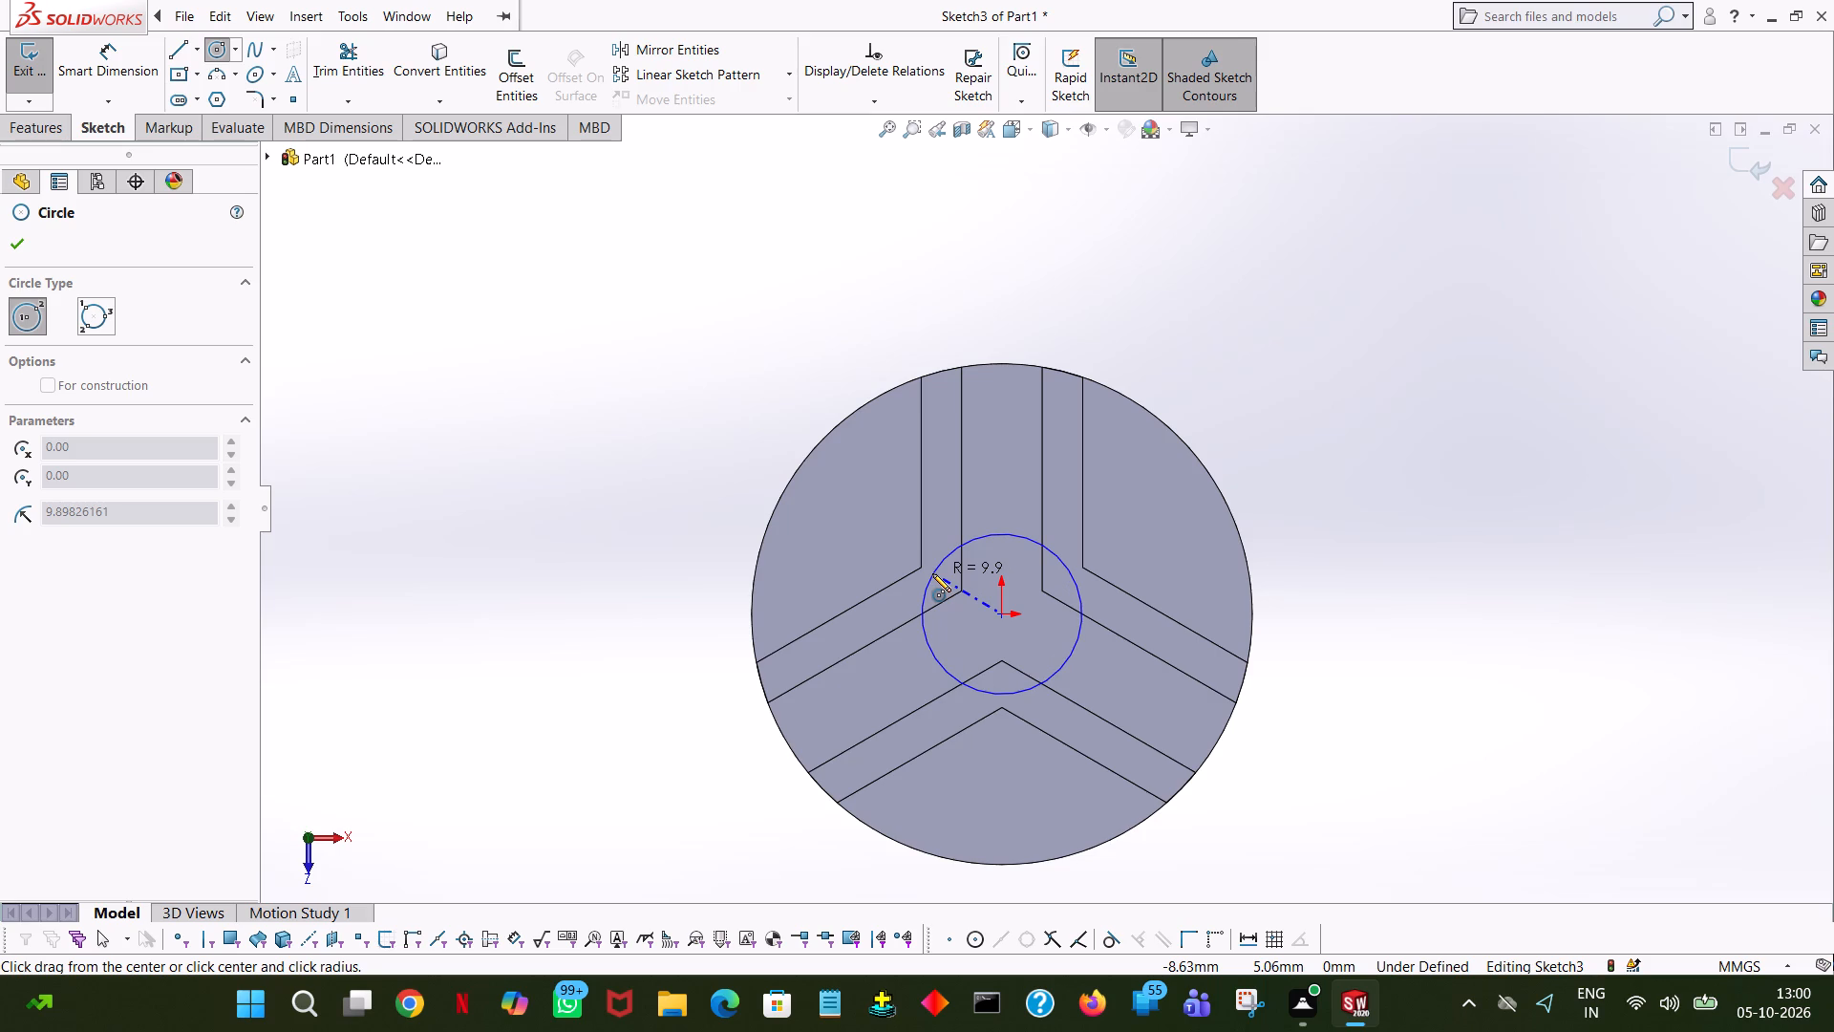
pyautogui.click(932, 573)
pyautogui.rightClick(938, 570)
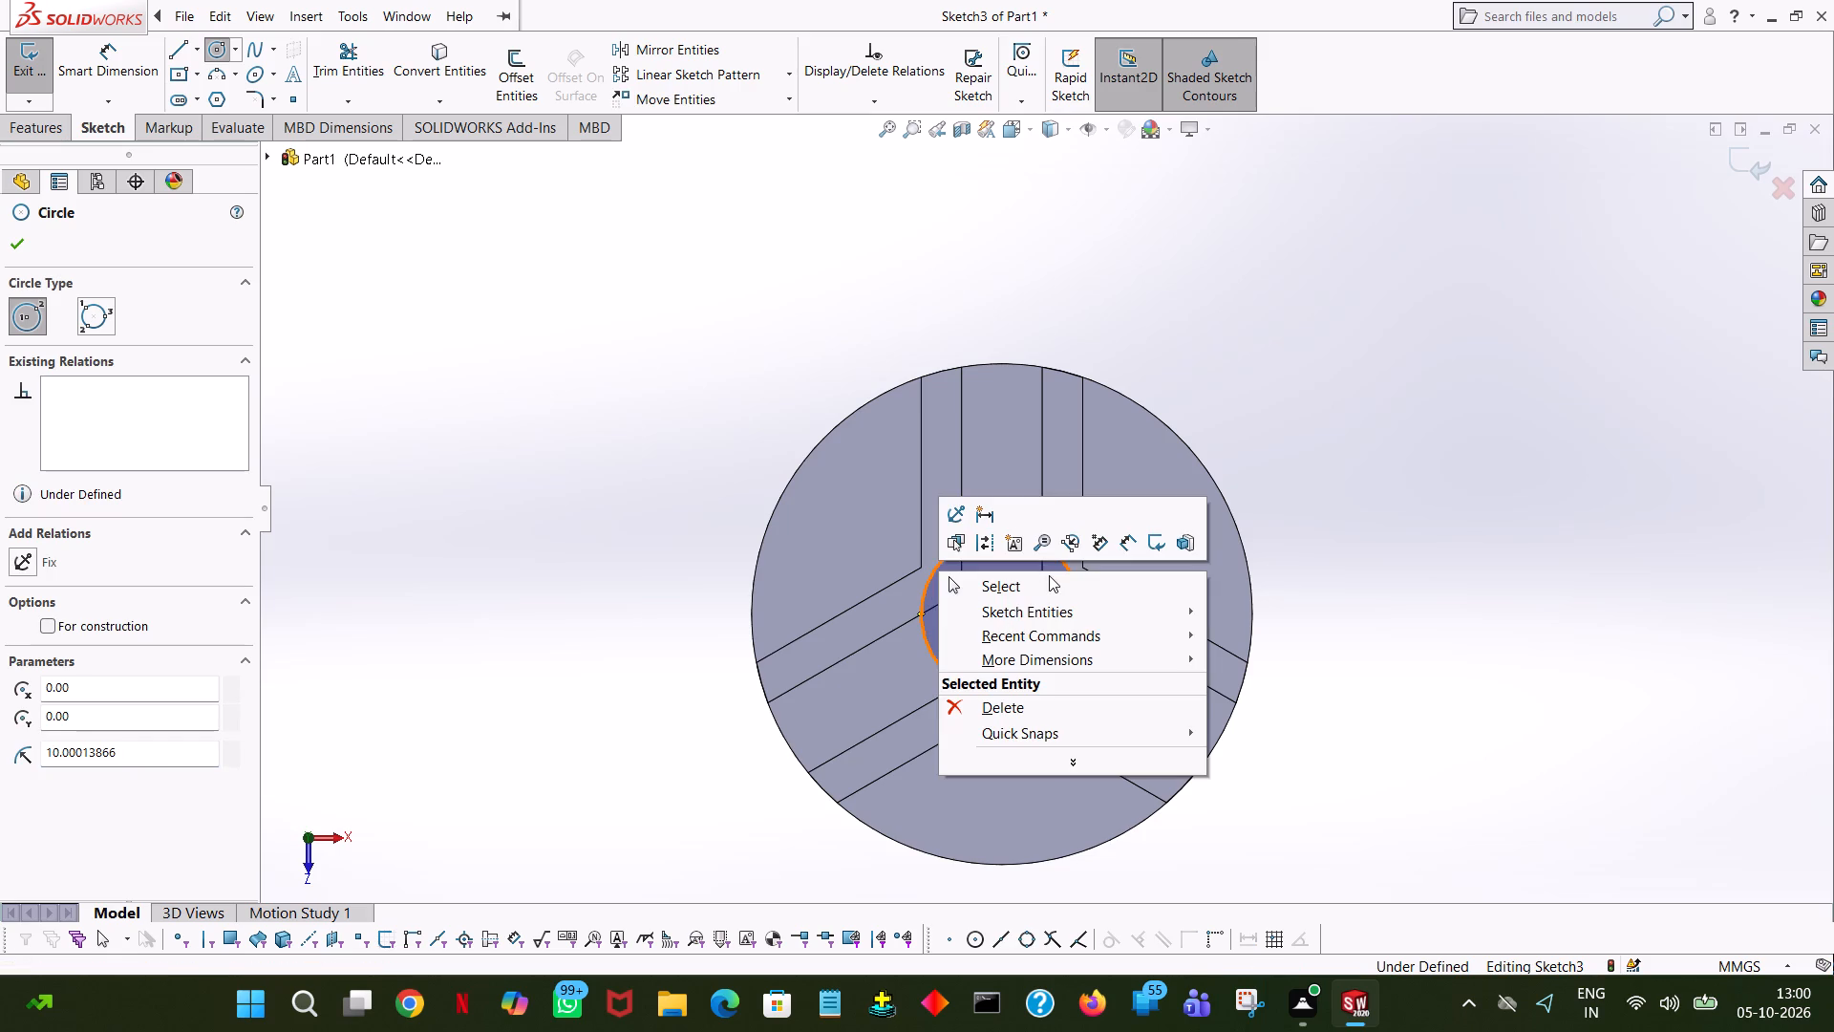
pyautogui.click(1050, 573)
pyautogui.click(1044, 548)
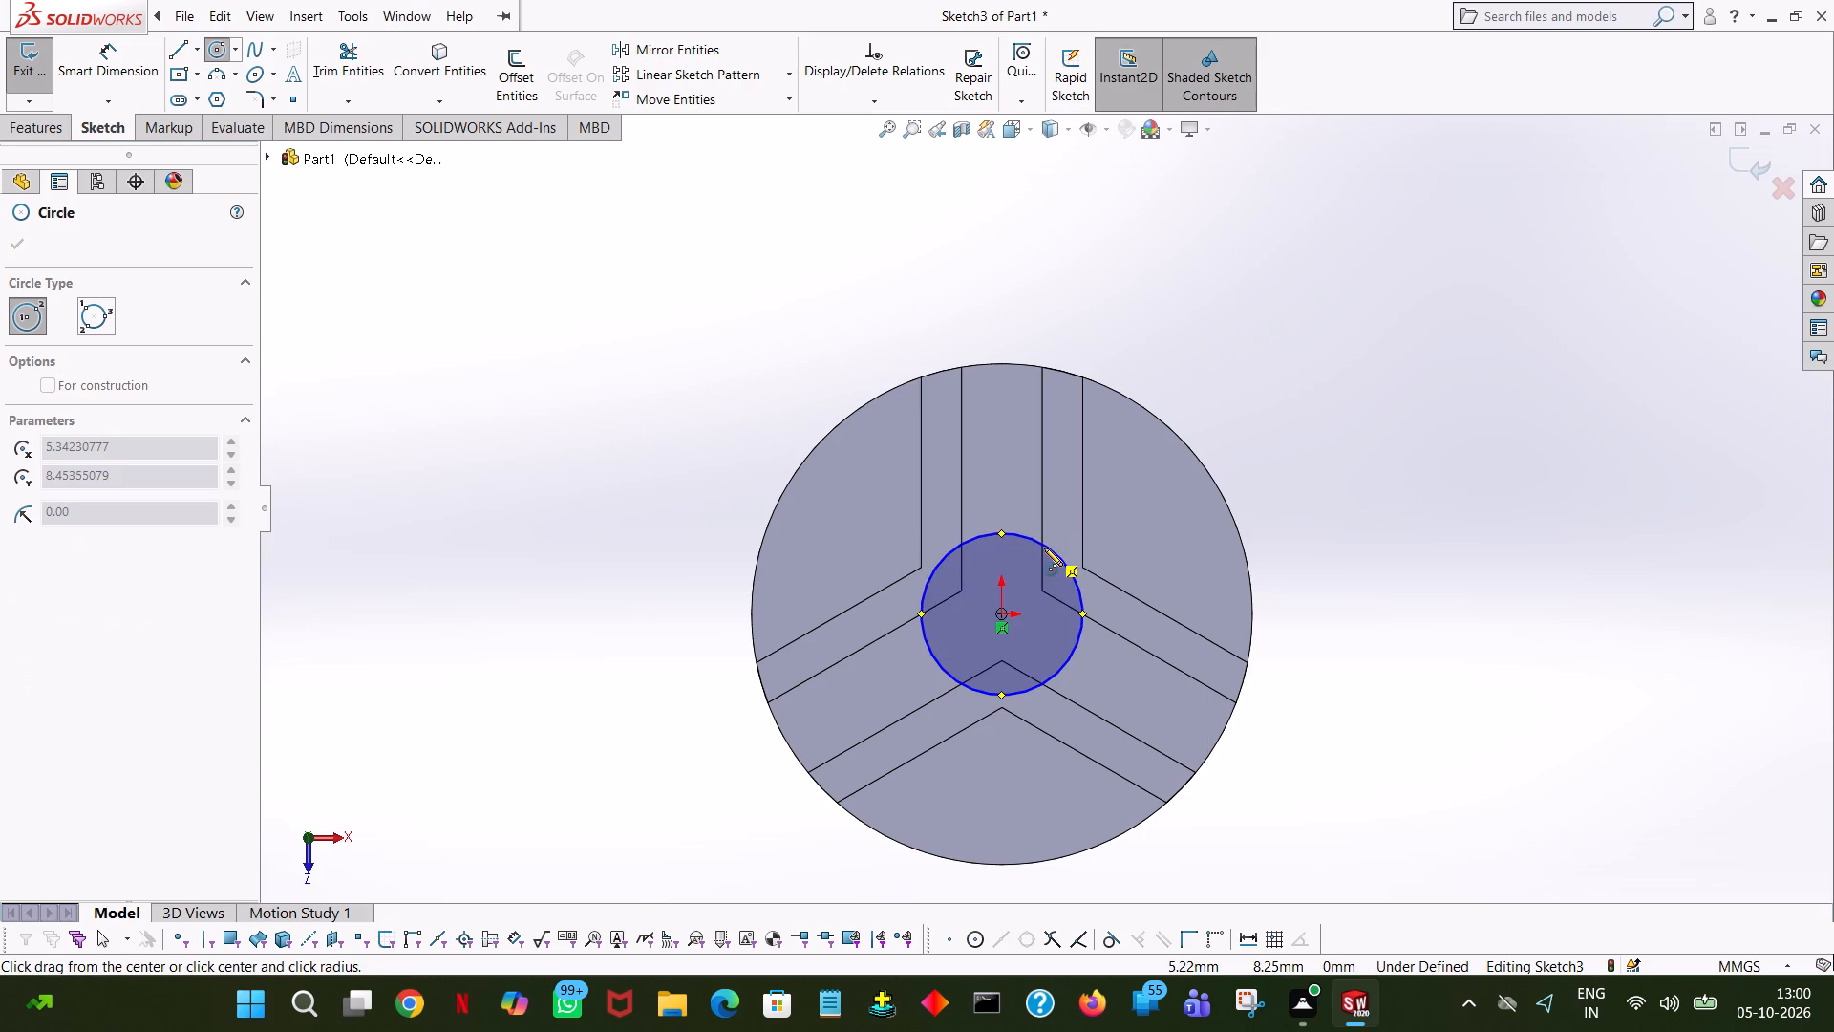
pyautogui.rightClick(1033, 541)
pyautogui.click(1054, 552)
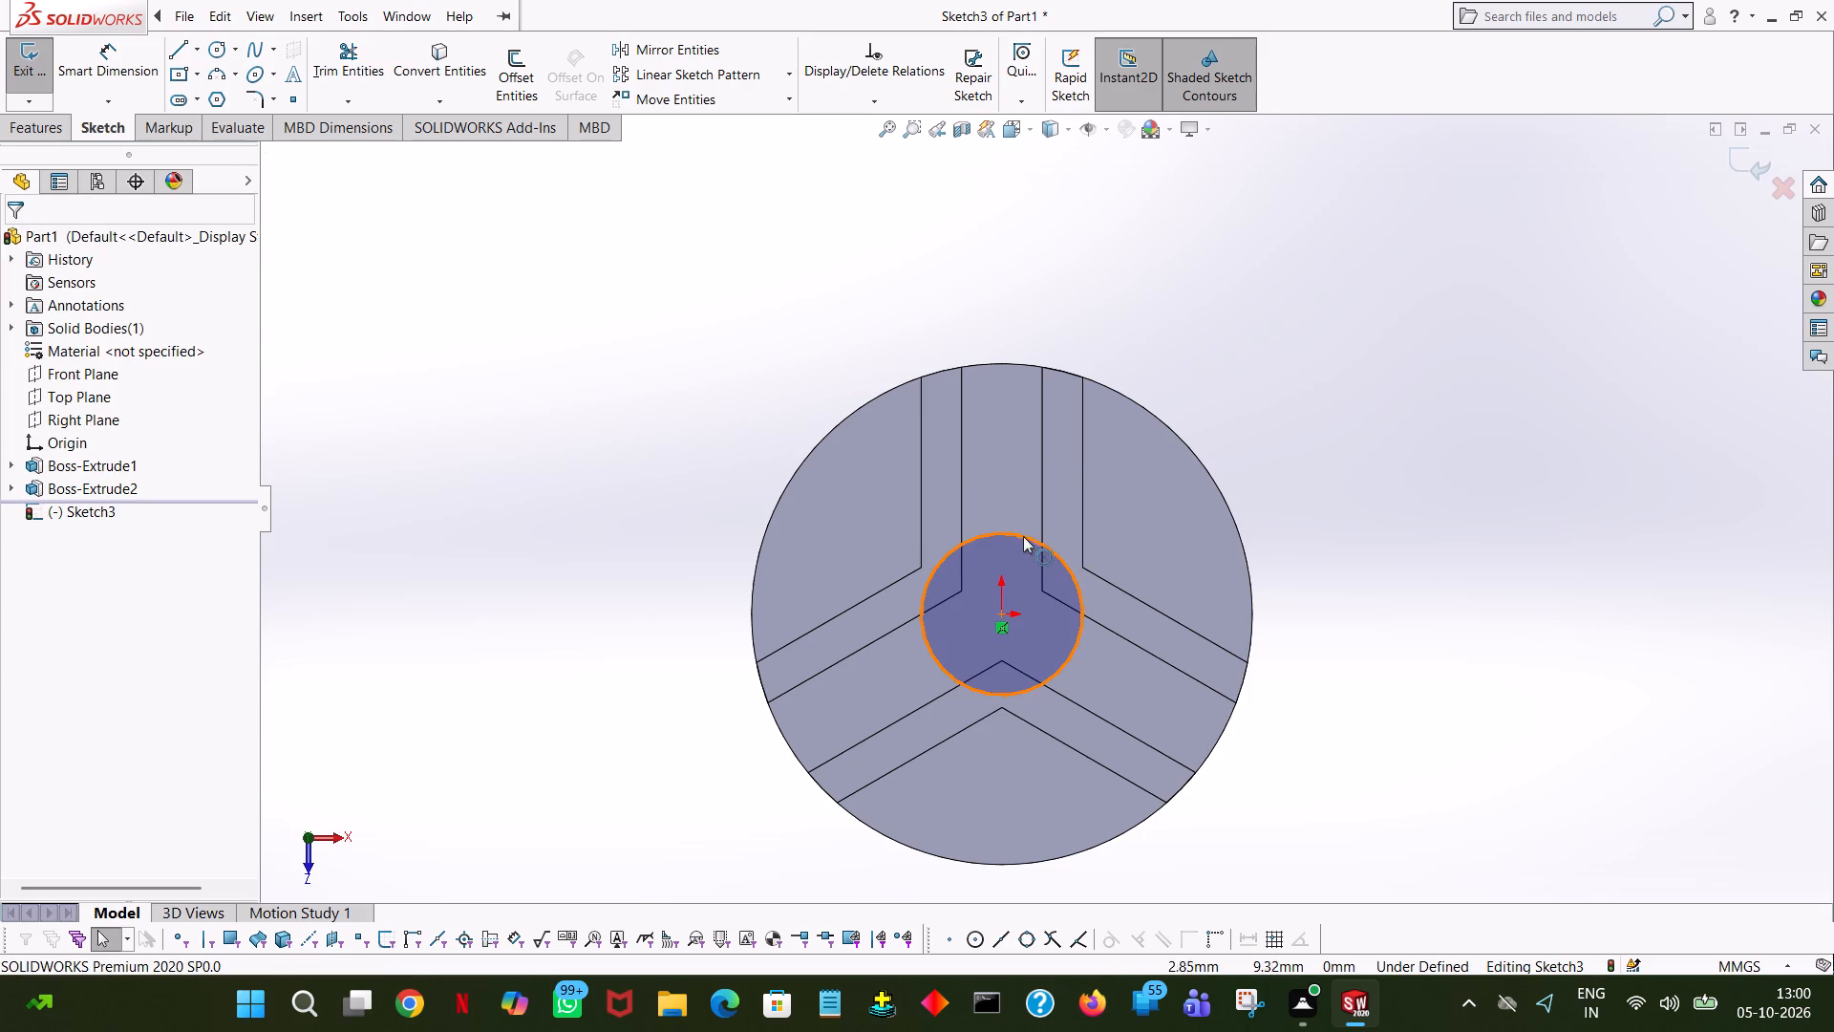
# Set the central circle's radius to exactly 10 mm.
pyautogui.click(1022, 535)
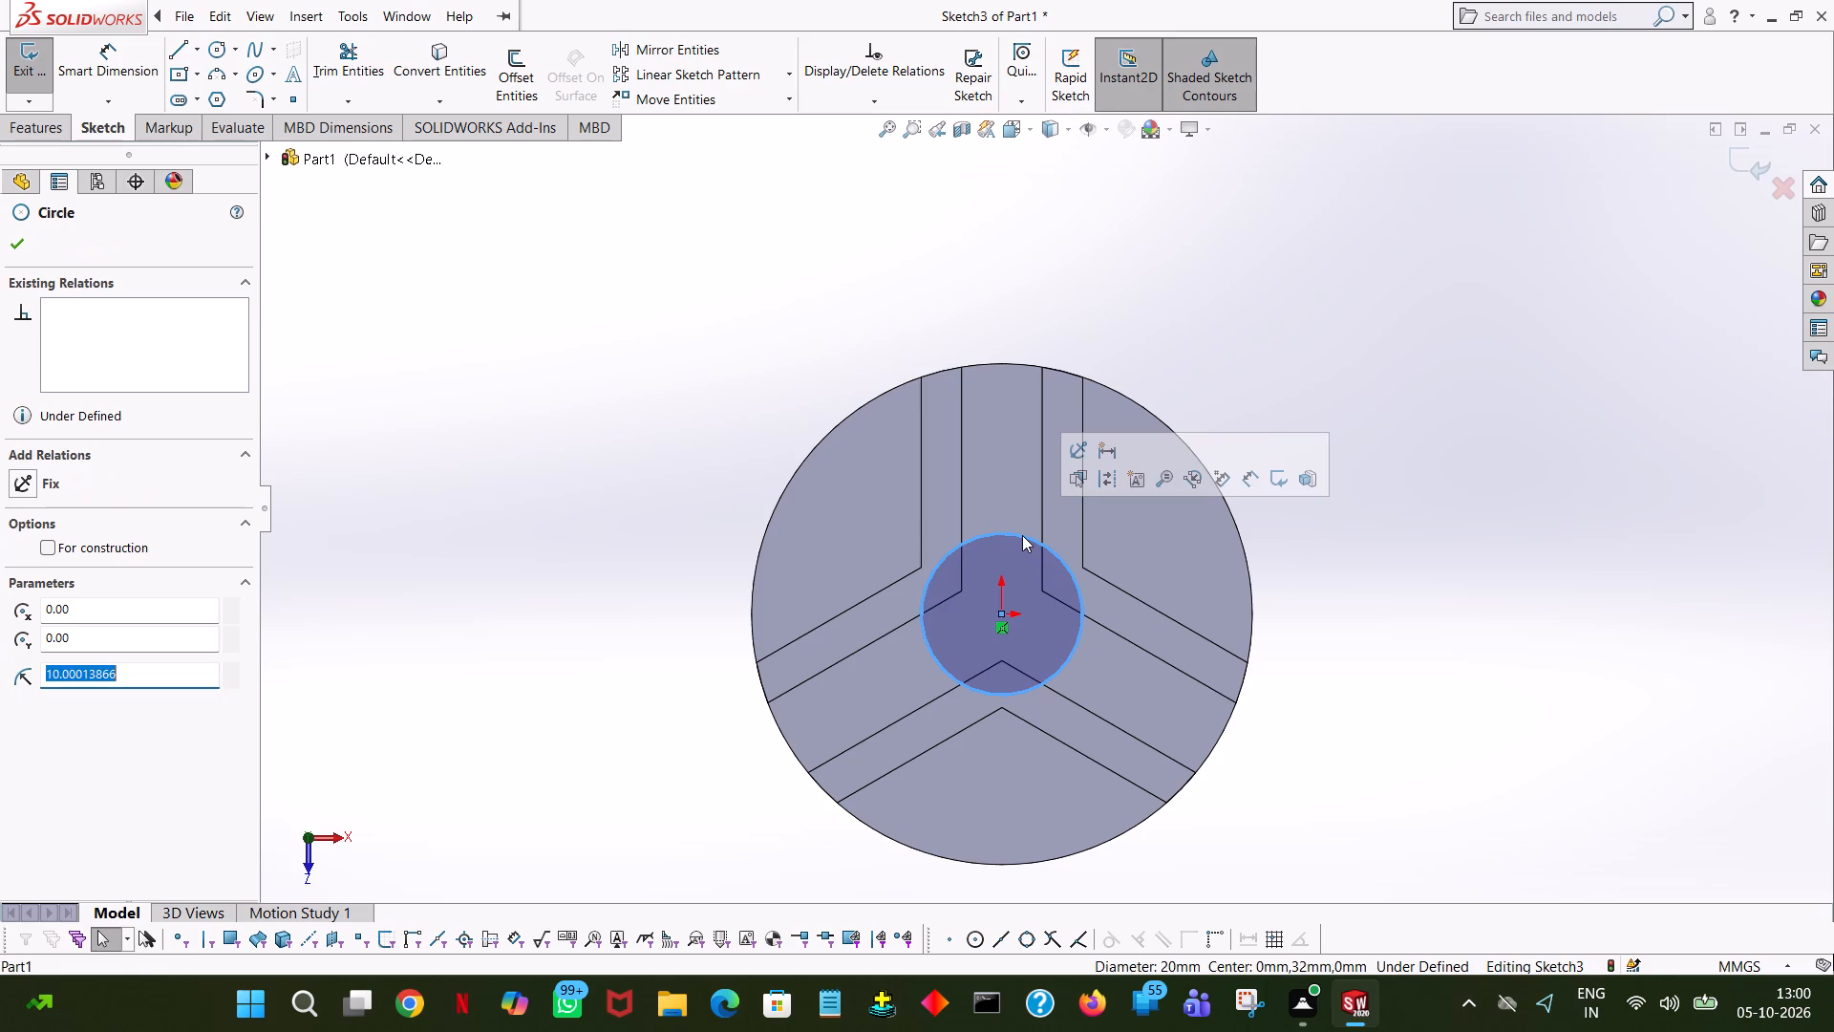
pyautogui.write('10')
pyautogui.press('Return')
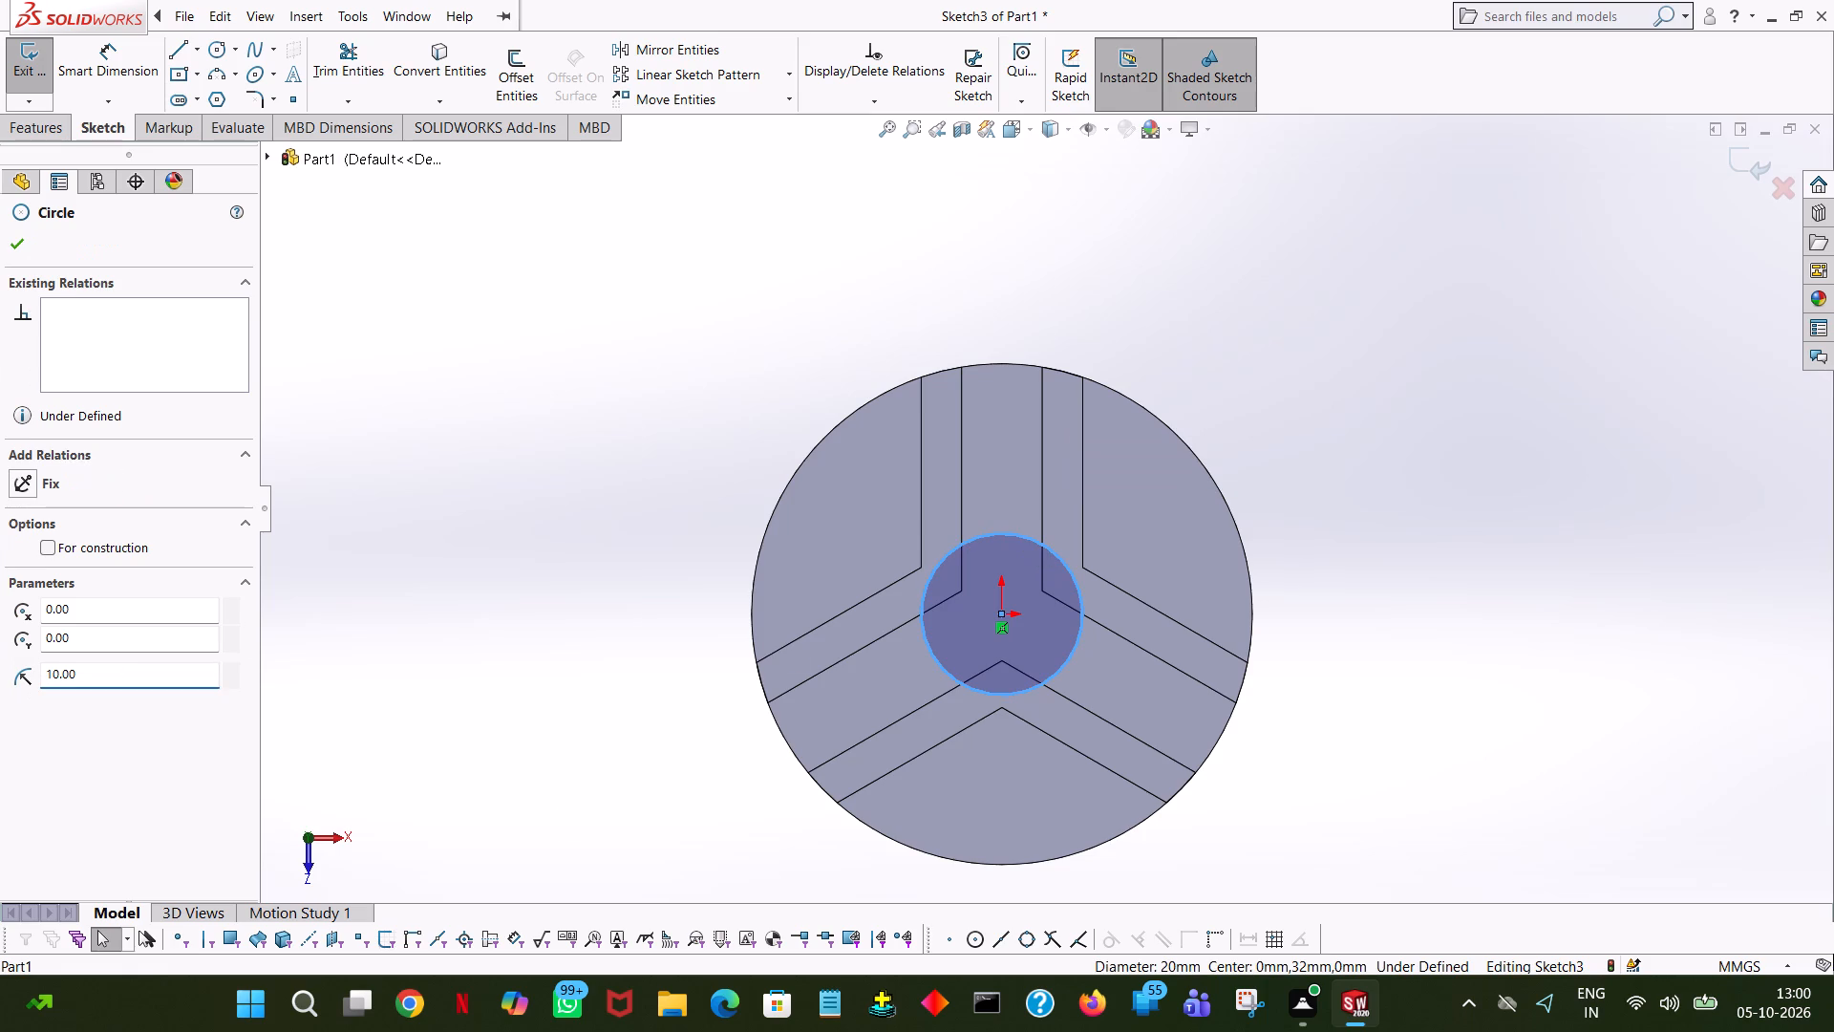
pyautogui.click(7, 247)
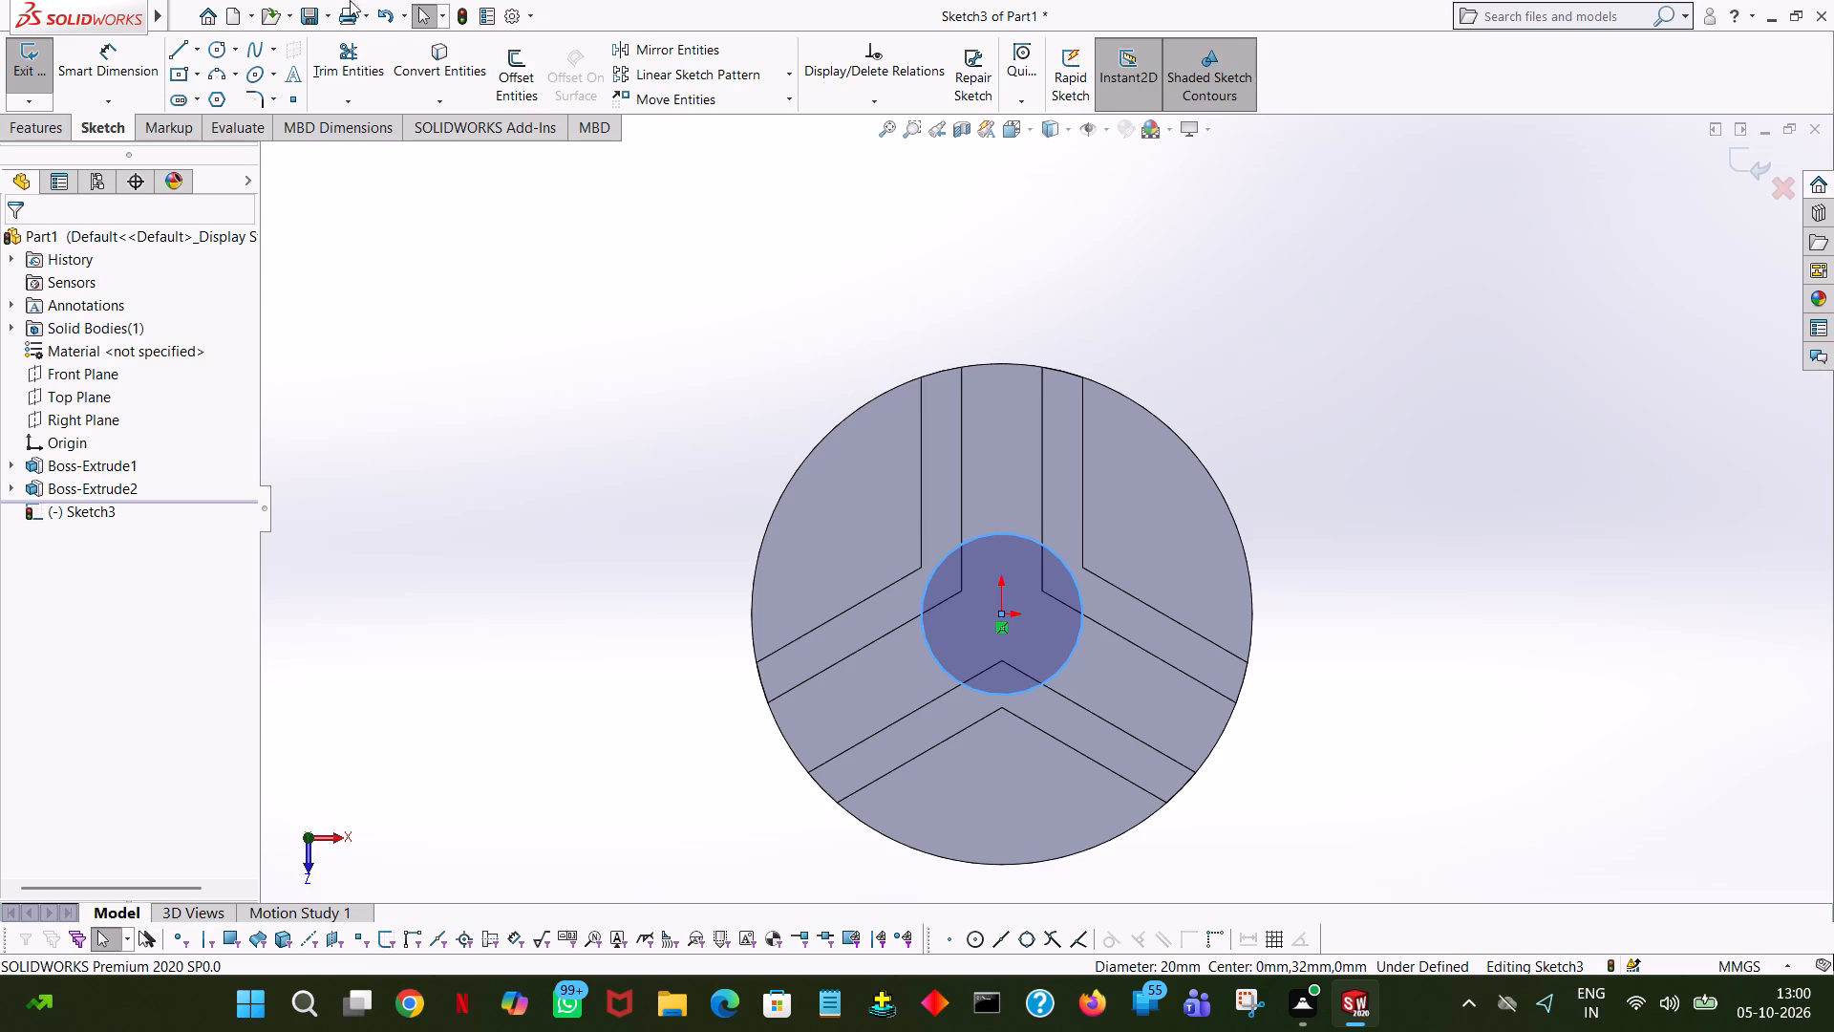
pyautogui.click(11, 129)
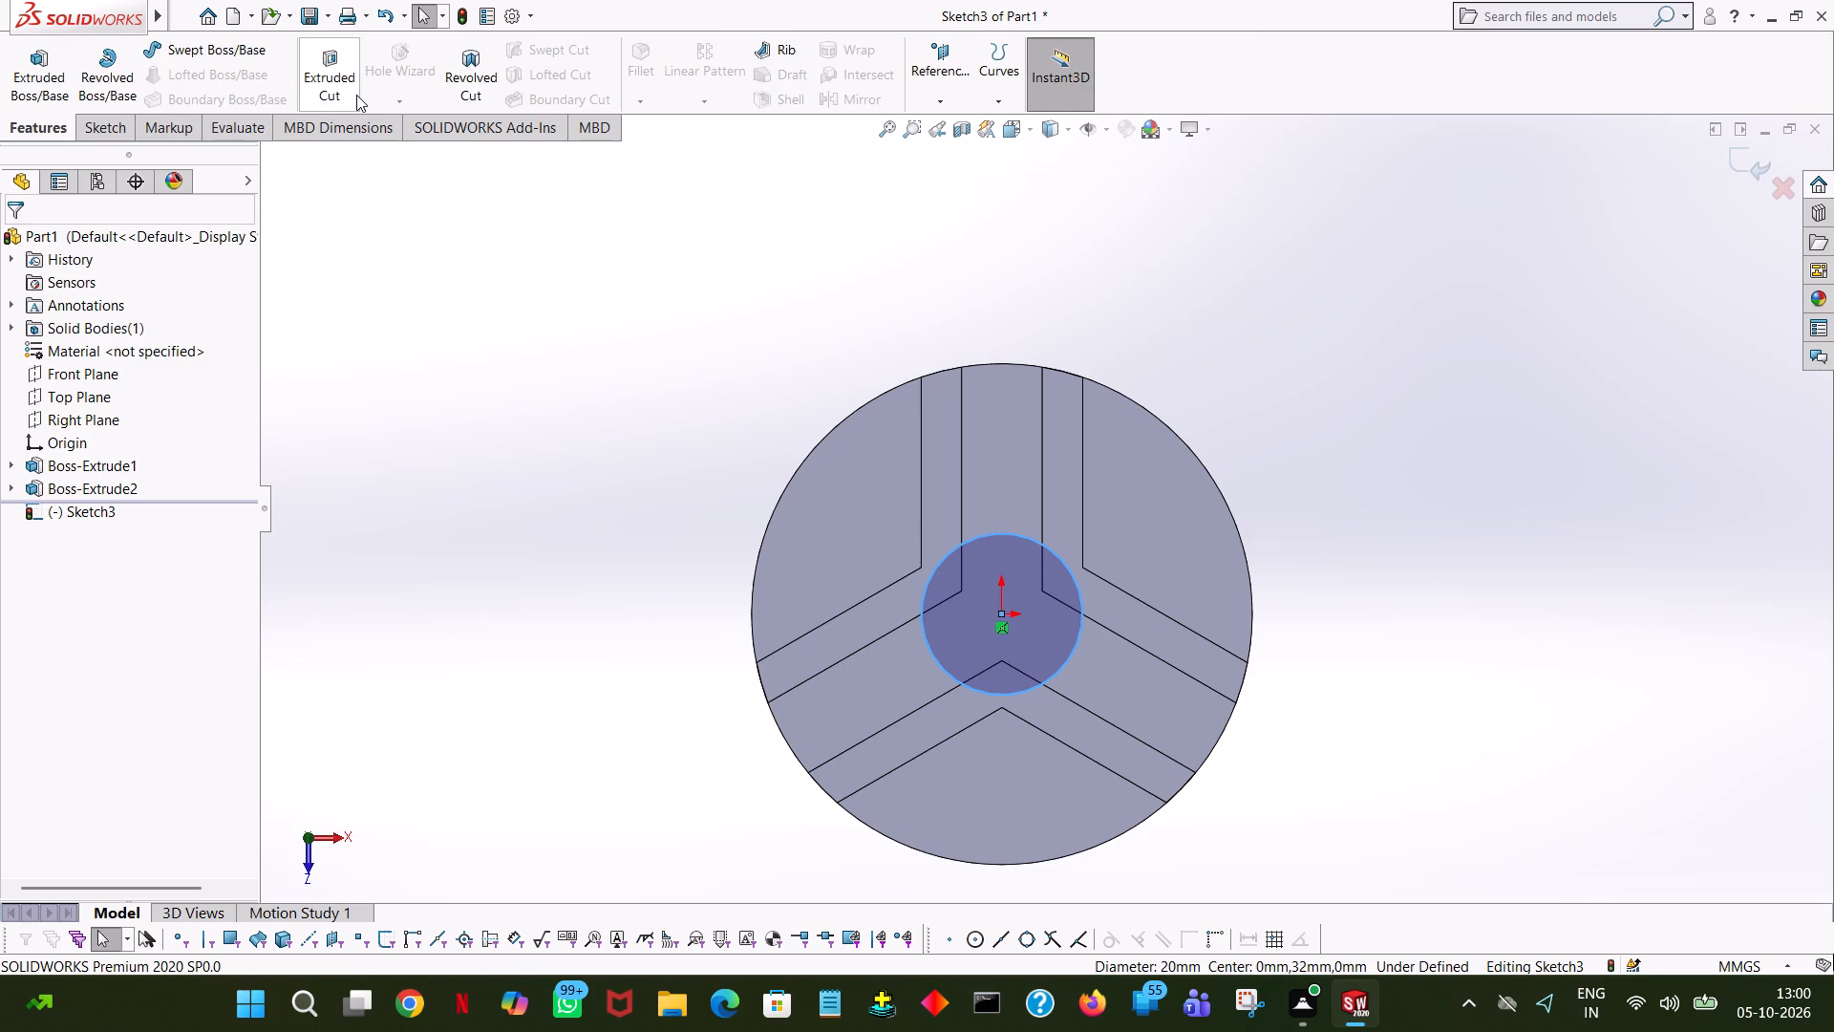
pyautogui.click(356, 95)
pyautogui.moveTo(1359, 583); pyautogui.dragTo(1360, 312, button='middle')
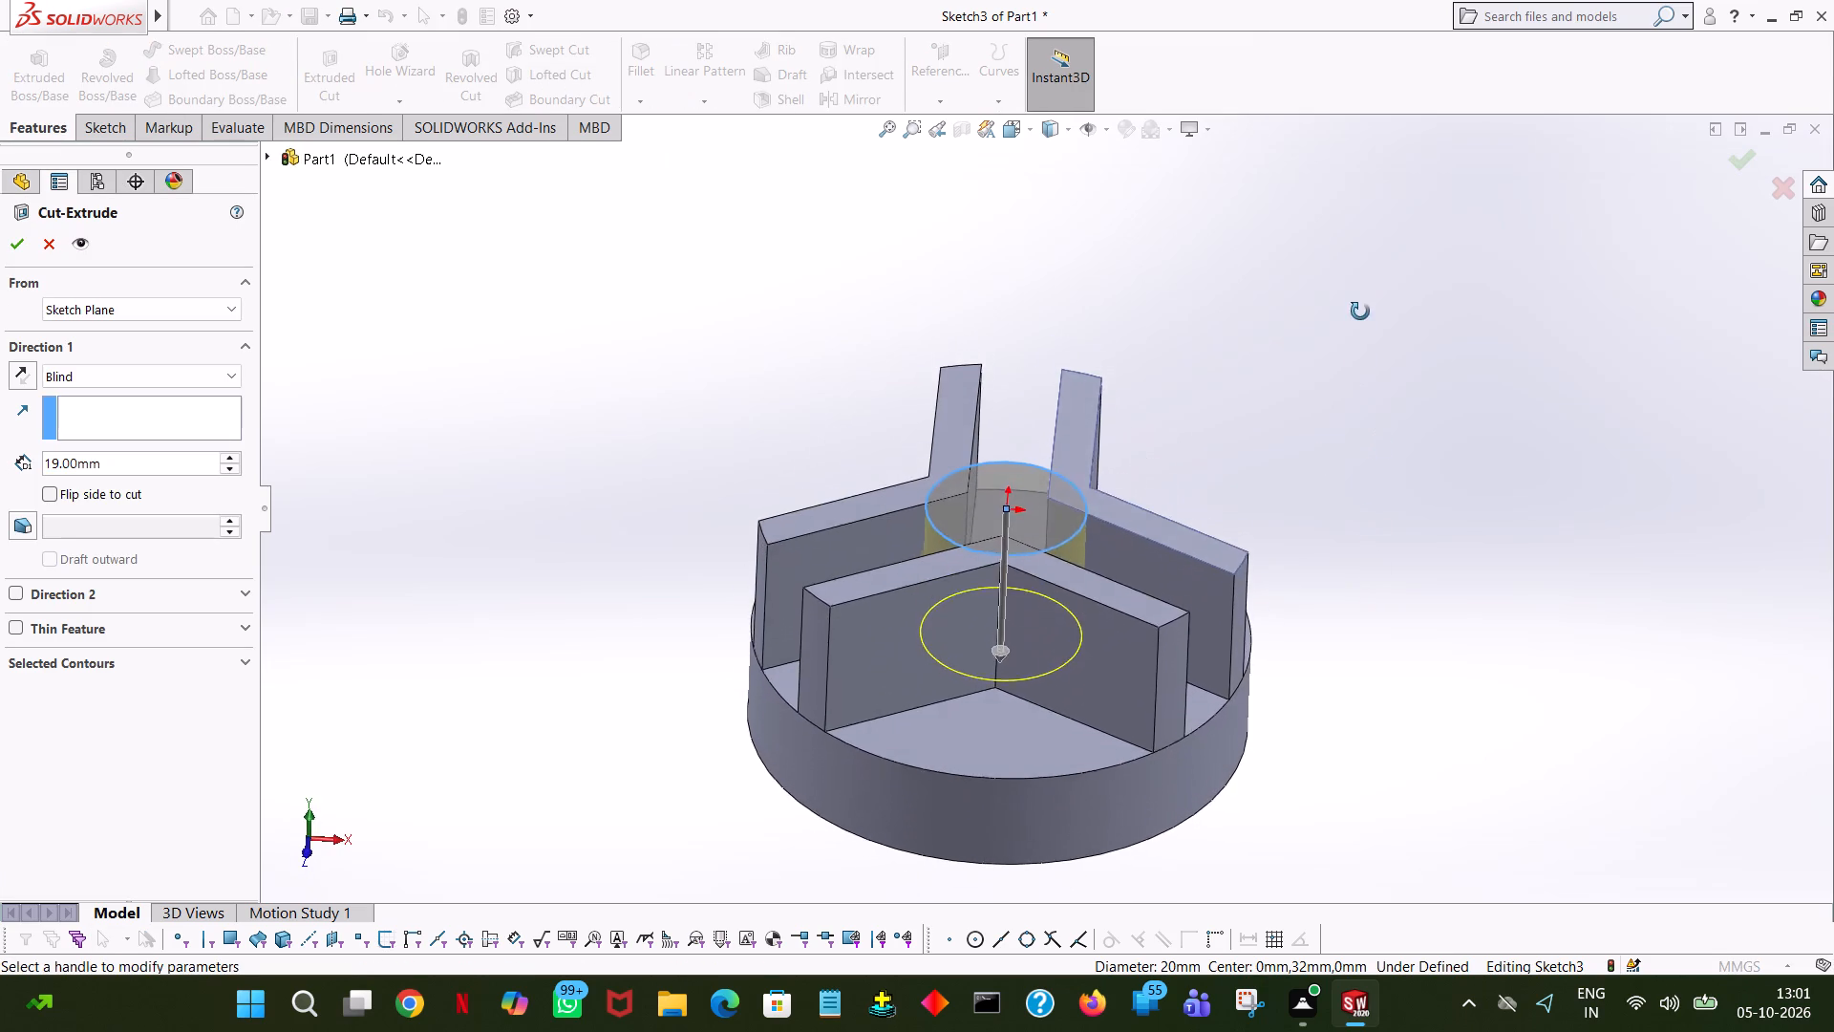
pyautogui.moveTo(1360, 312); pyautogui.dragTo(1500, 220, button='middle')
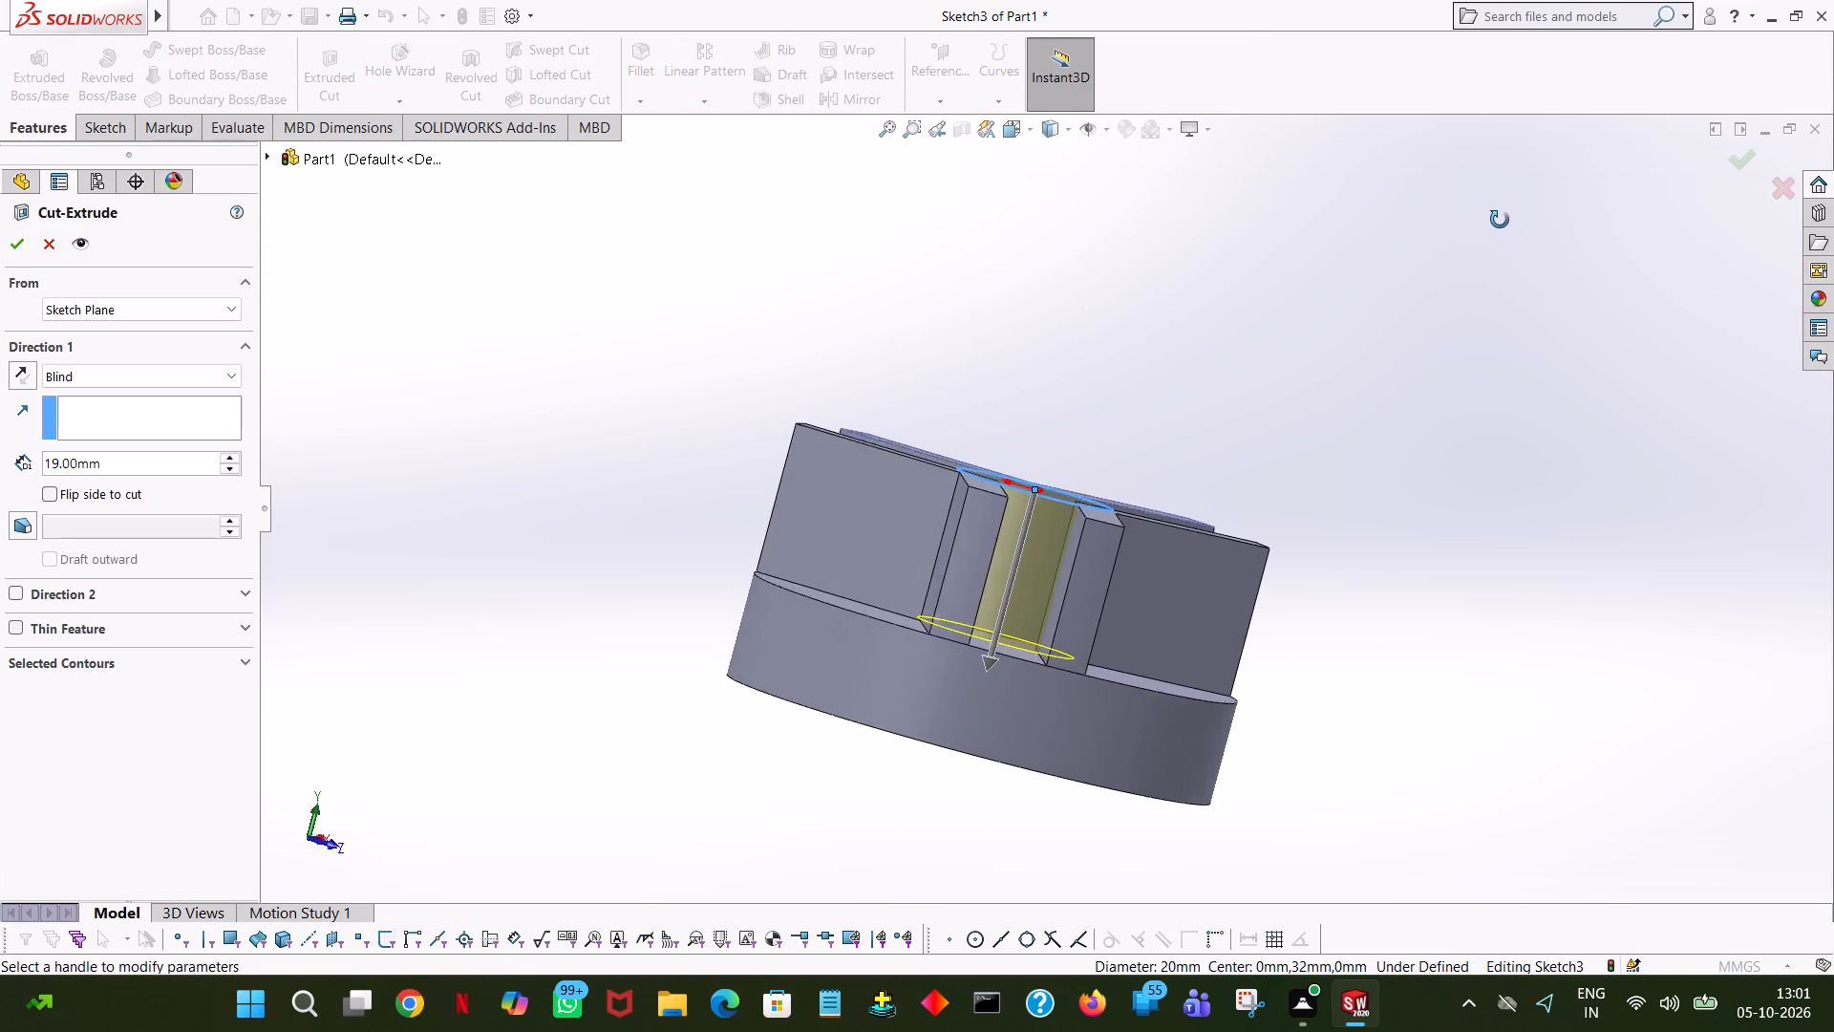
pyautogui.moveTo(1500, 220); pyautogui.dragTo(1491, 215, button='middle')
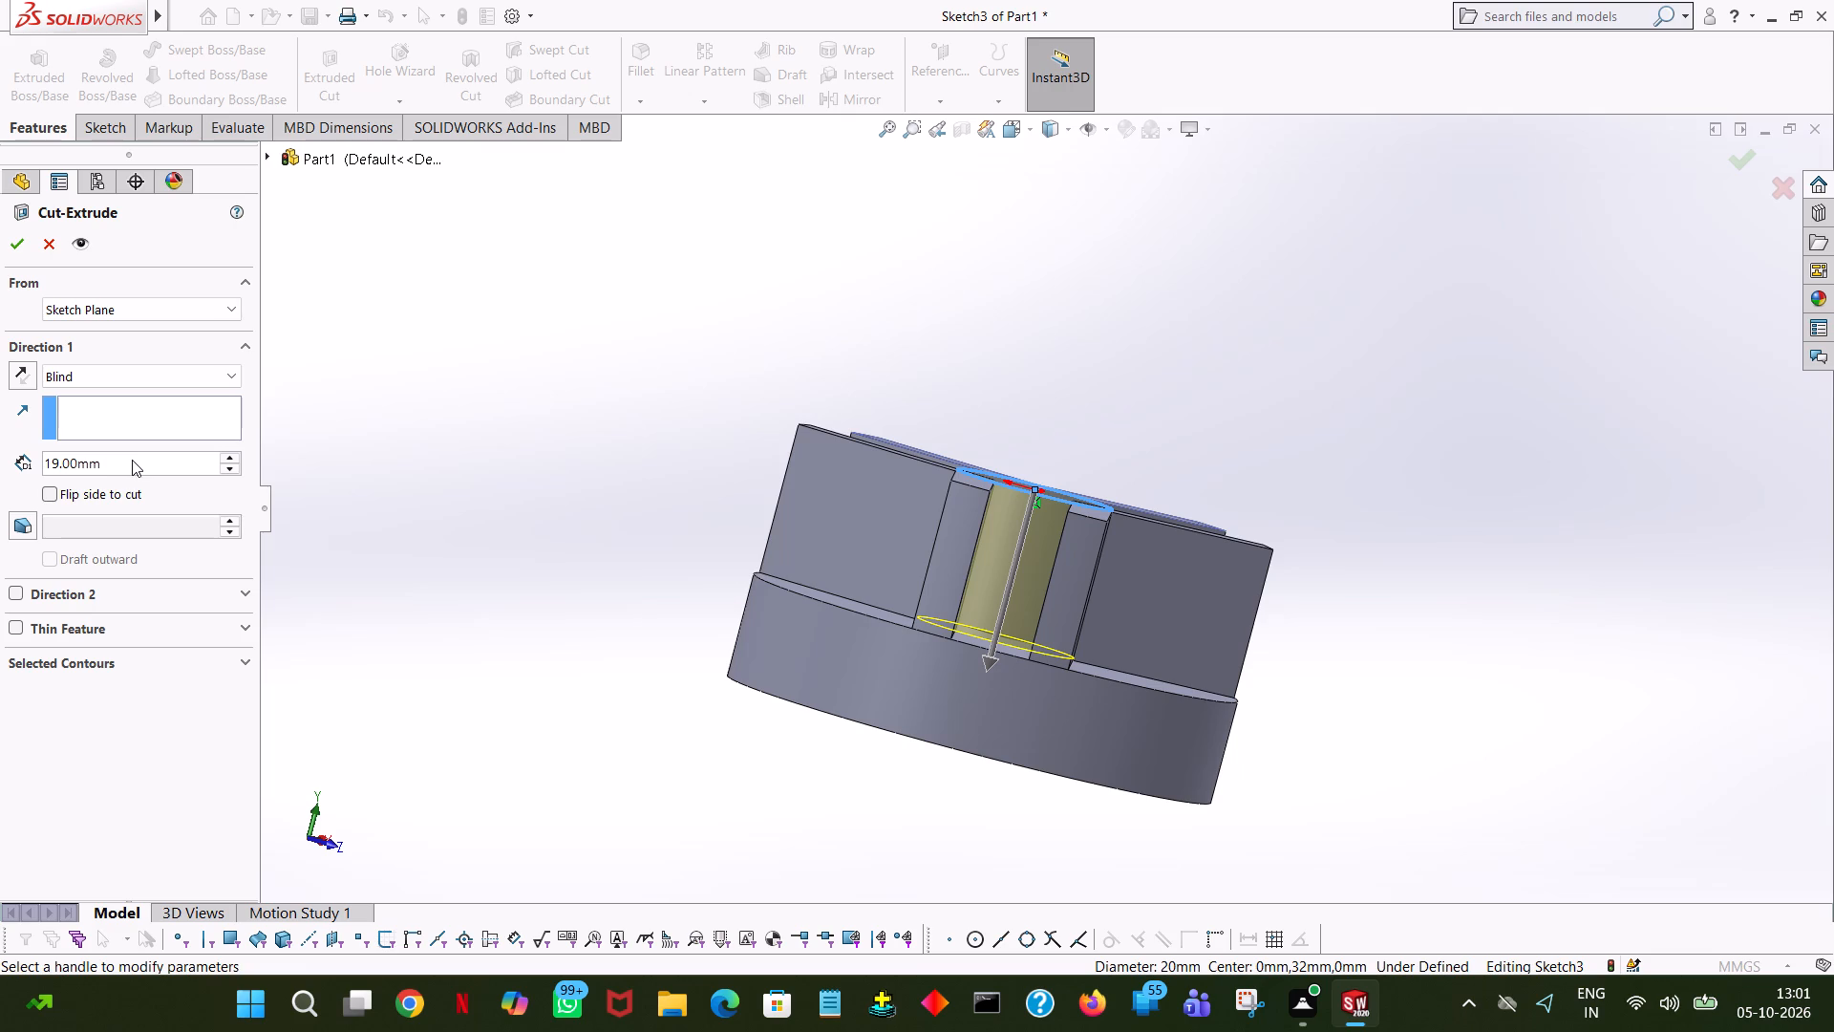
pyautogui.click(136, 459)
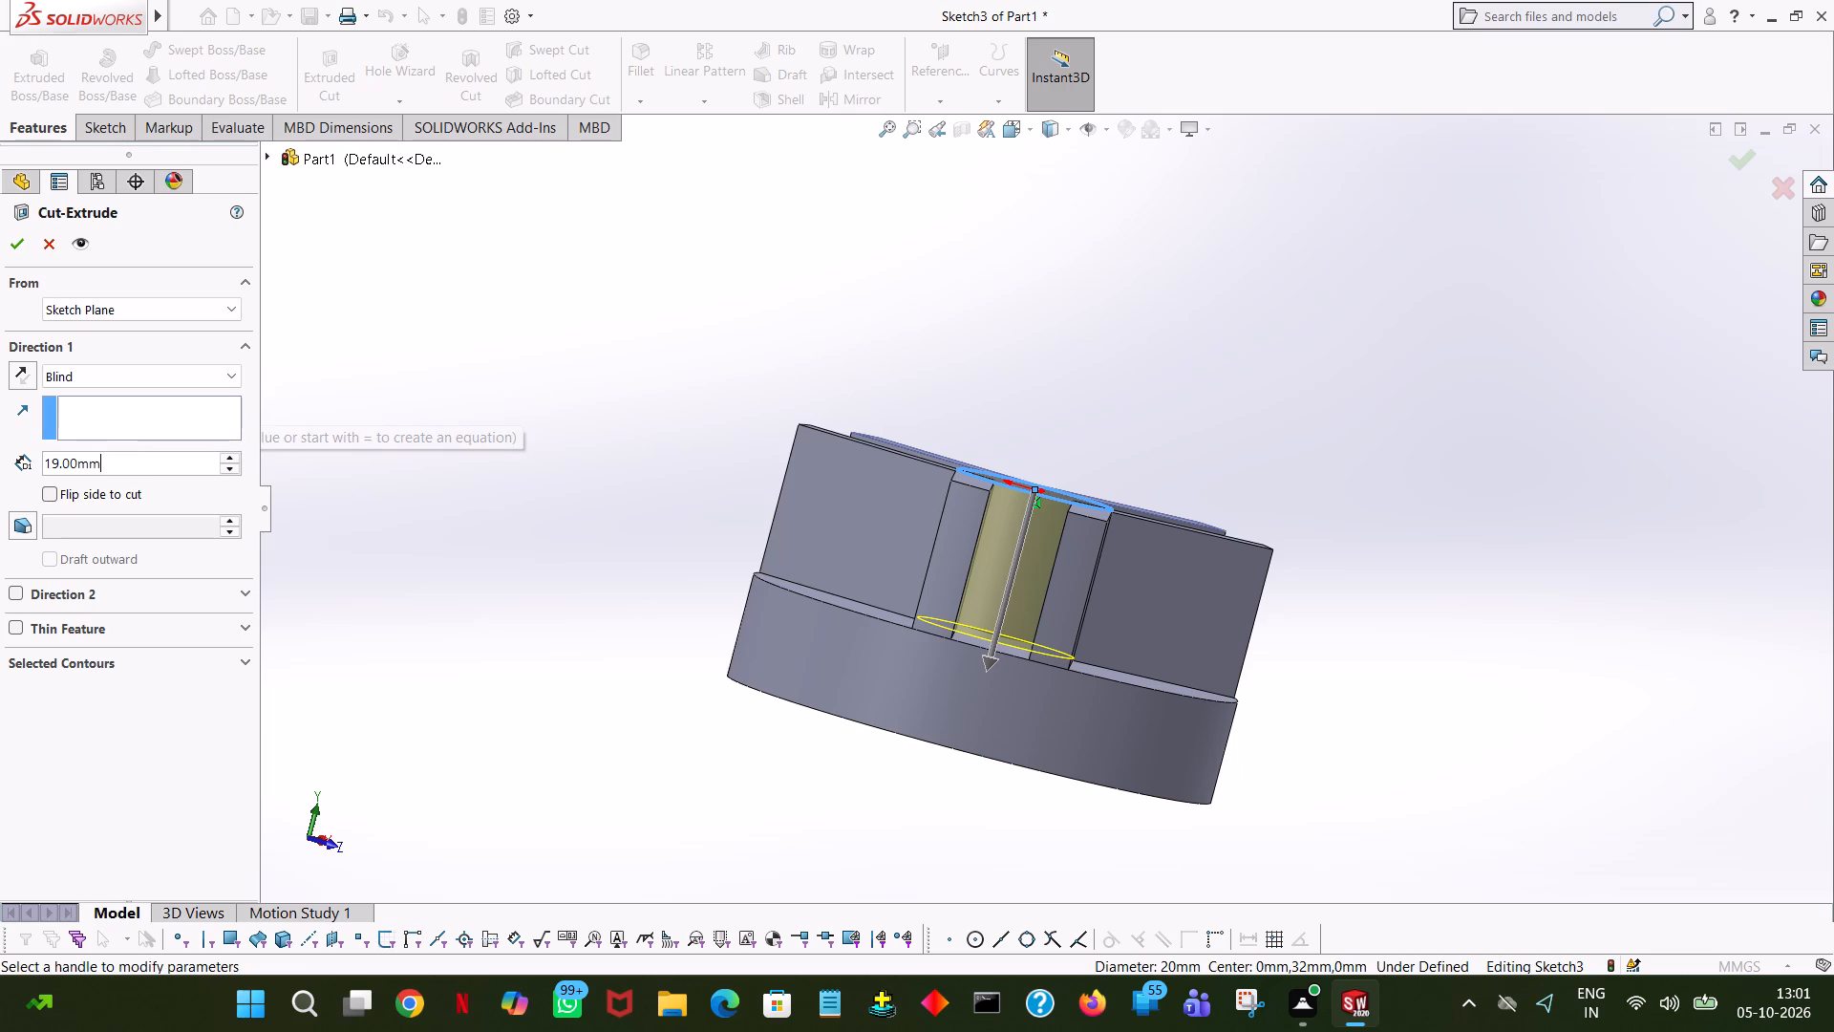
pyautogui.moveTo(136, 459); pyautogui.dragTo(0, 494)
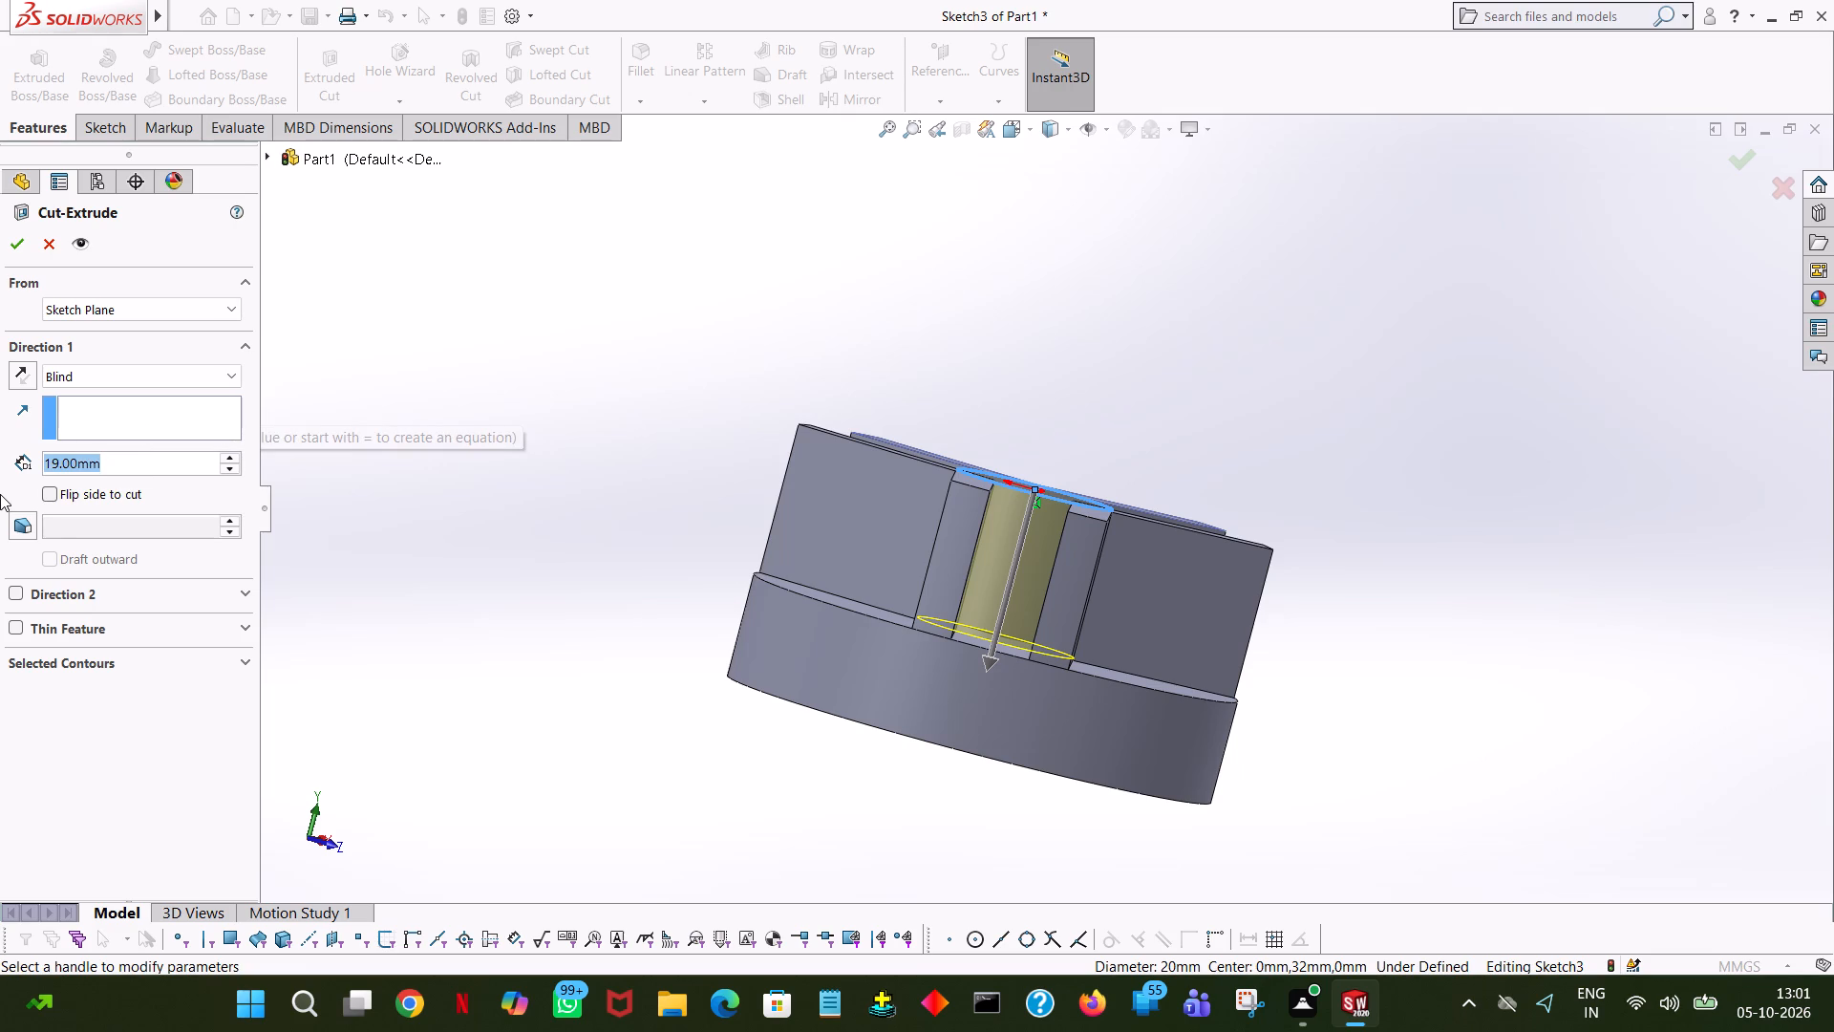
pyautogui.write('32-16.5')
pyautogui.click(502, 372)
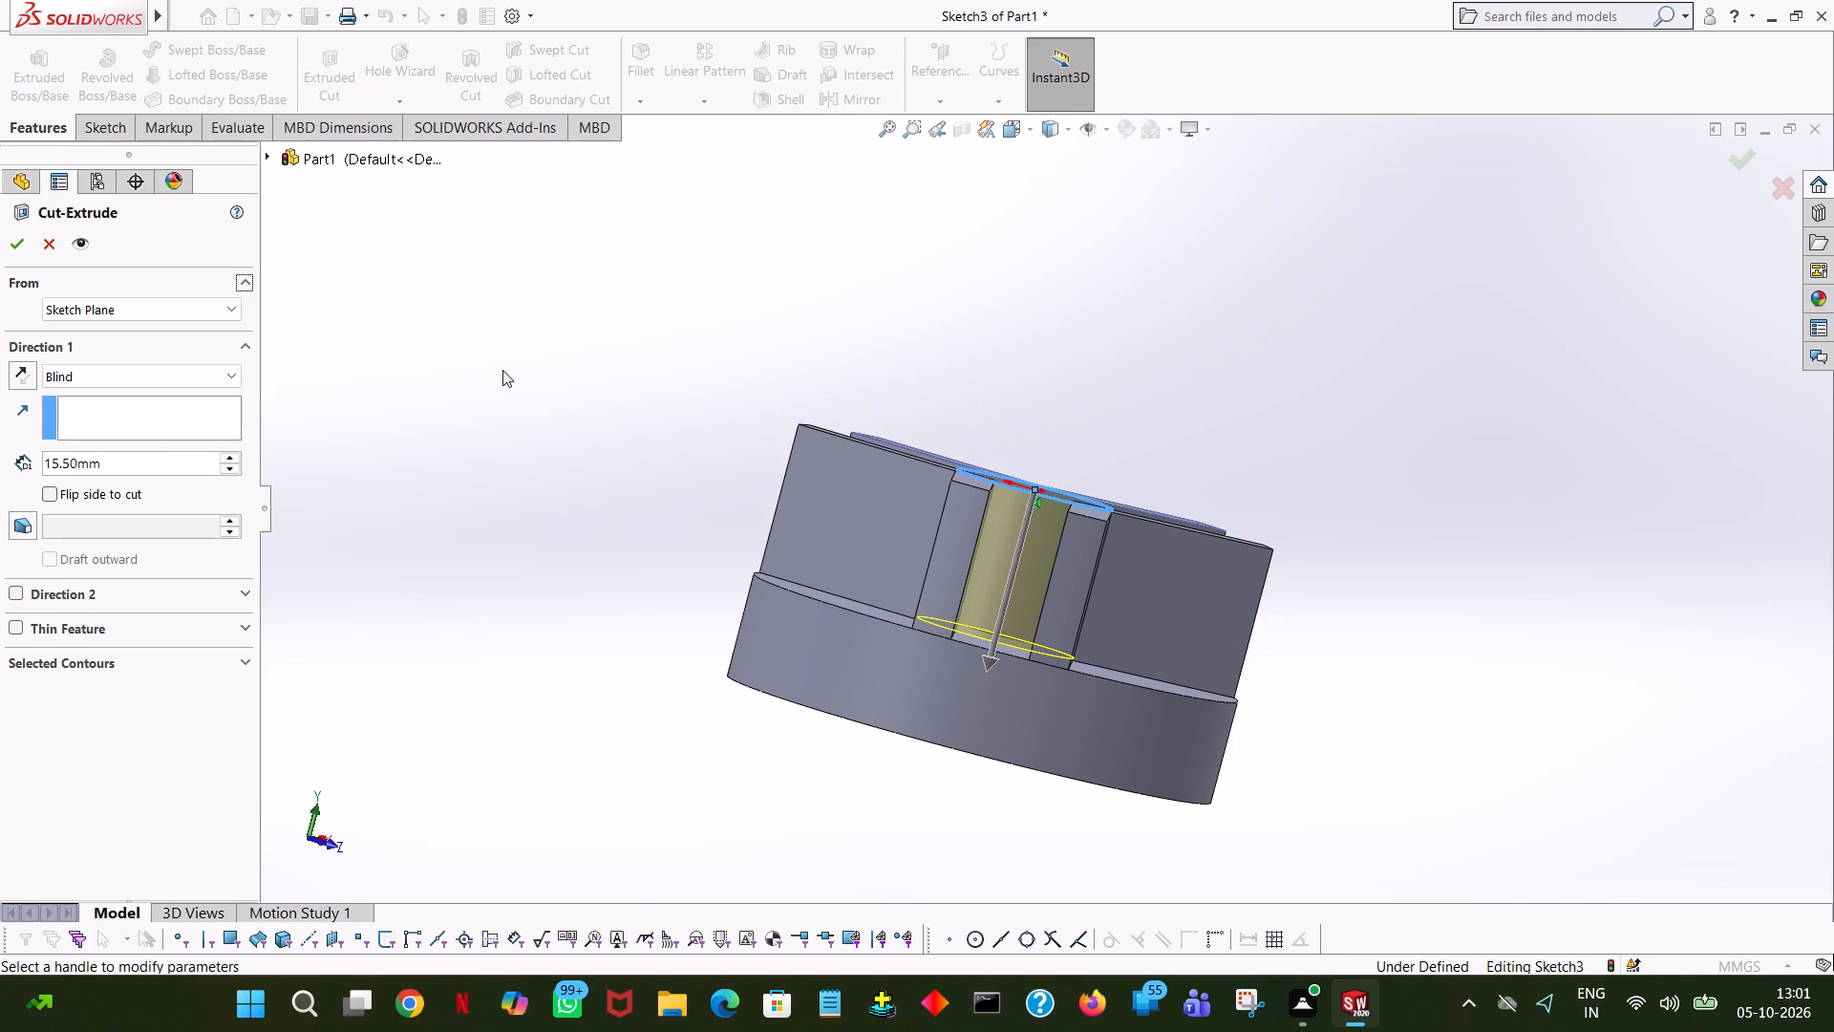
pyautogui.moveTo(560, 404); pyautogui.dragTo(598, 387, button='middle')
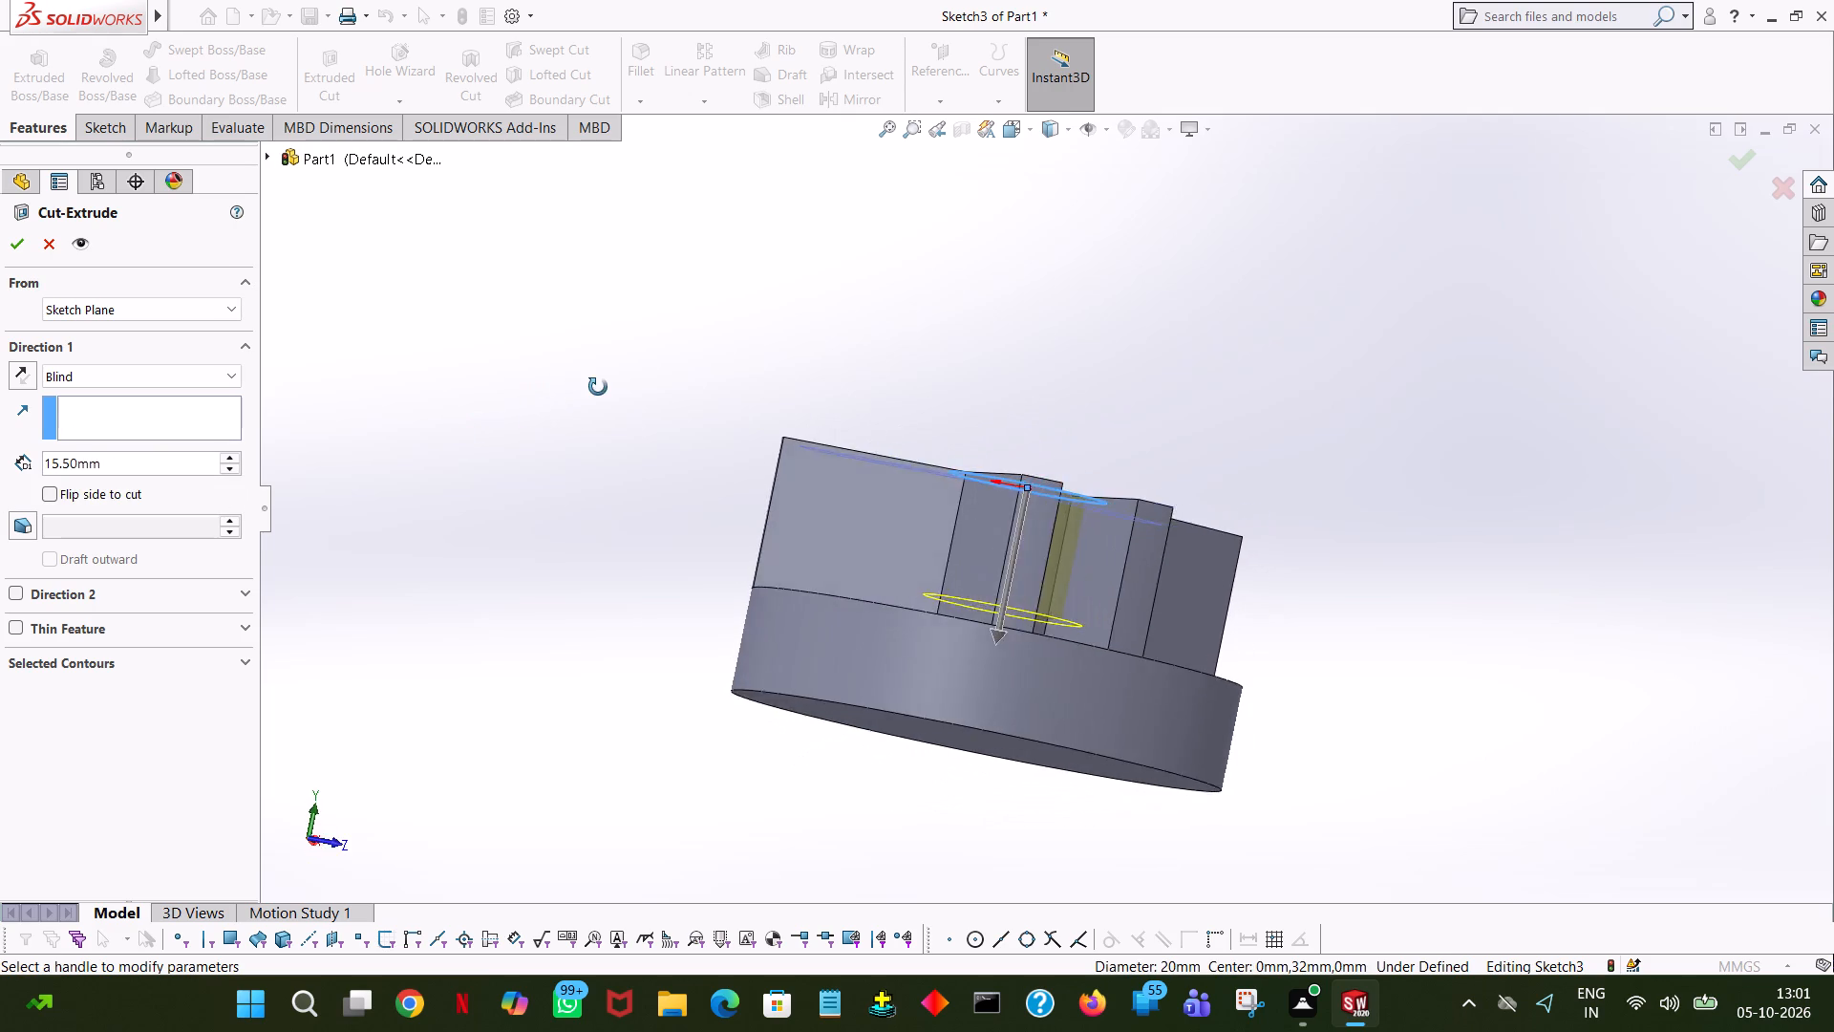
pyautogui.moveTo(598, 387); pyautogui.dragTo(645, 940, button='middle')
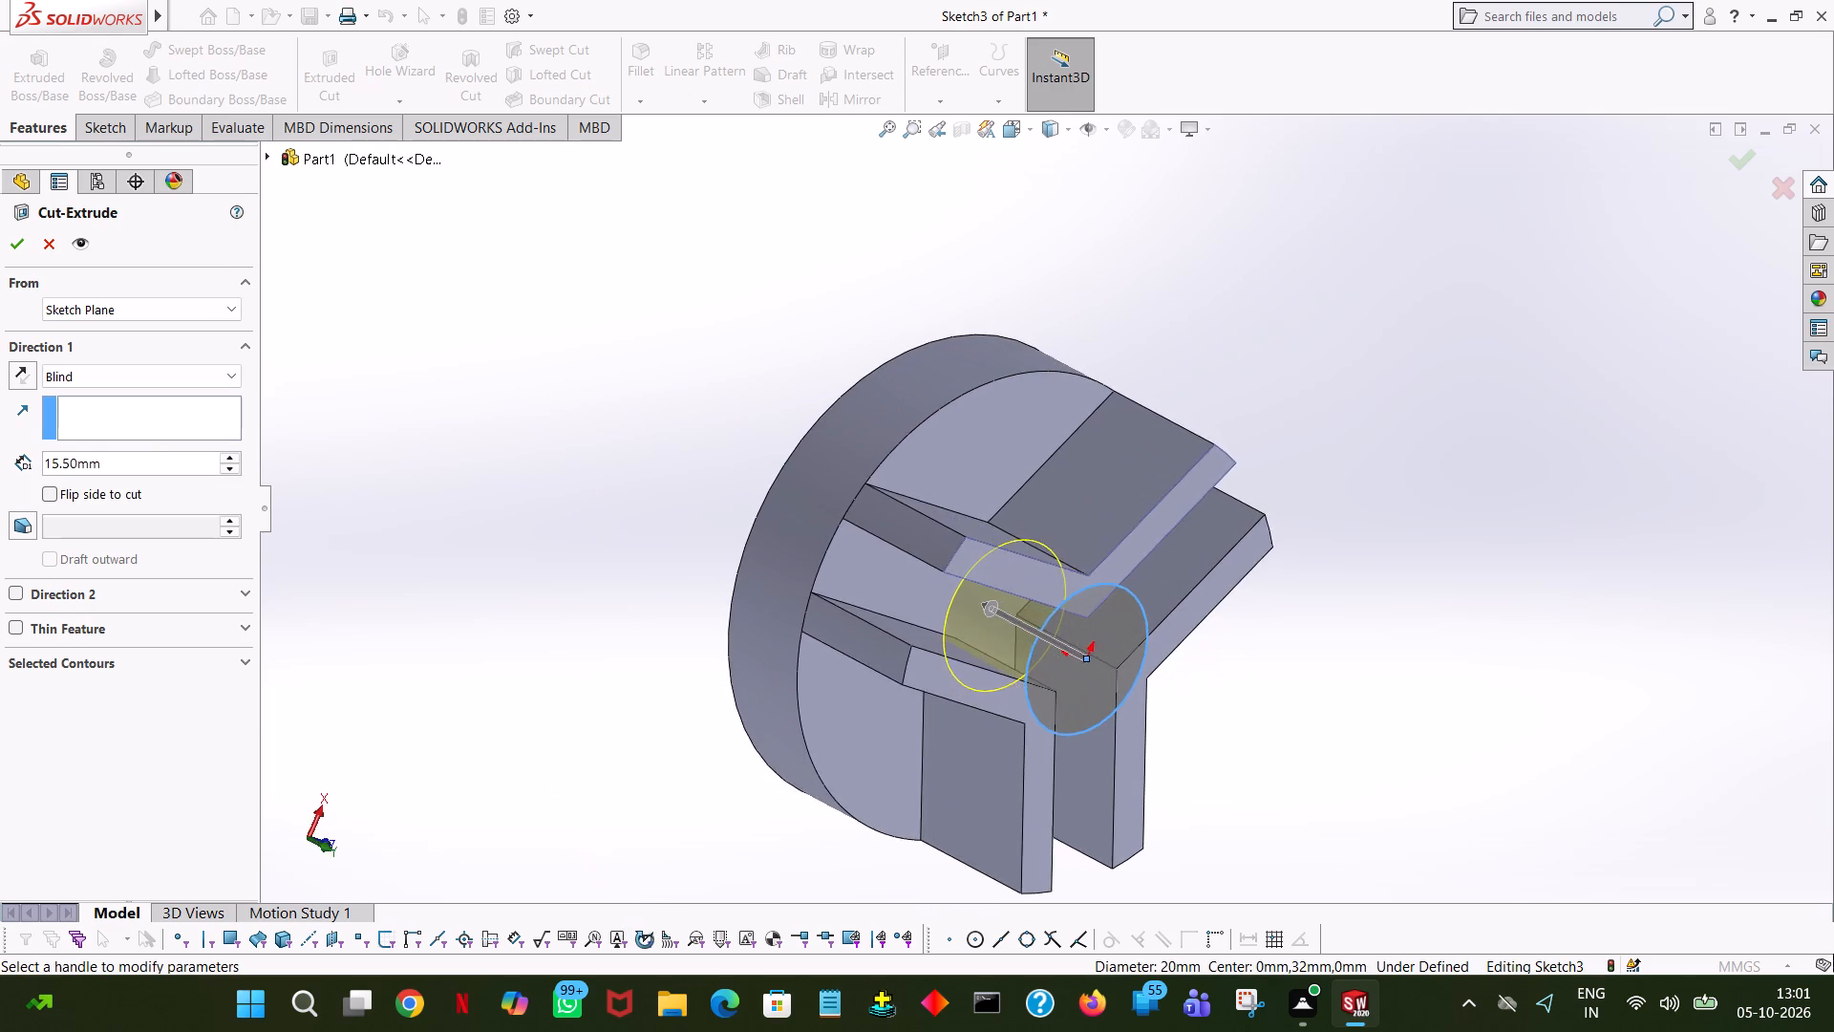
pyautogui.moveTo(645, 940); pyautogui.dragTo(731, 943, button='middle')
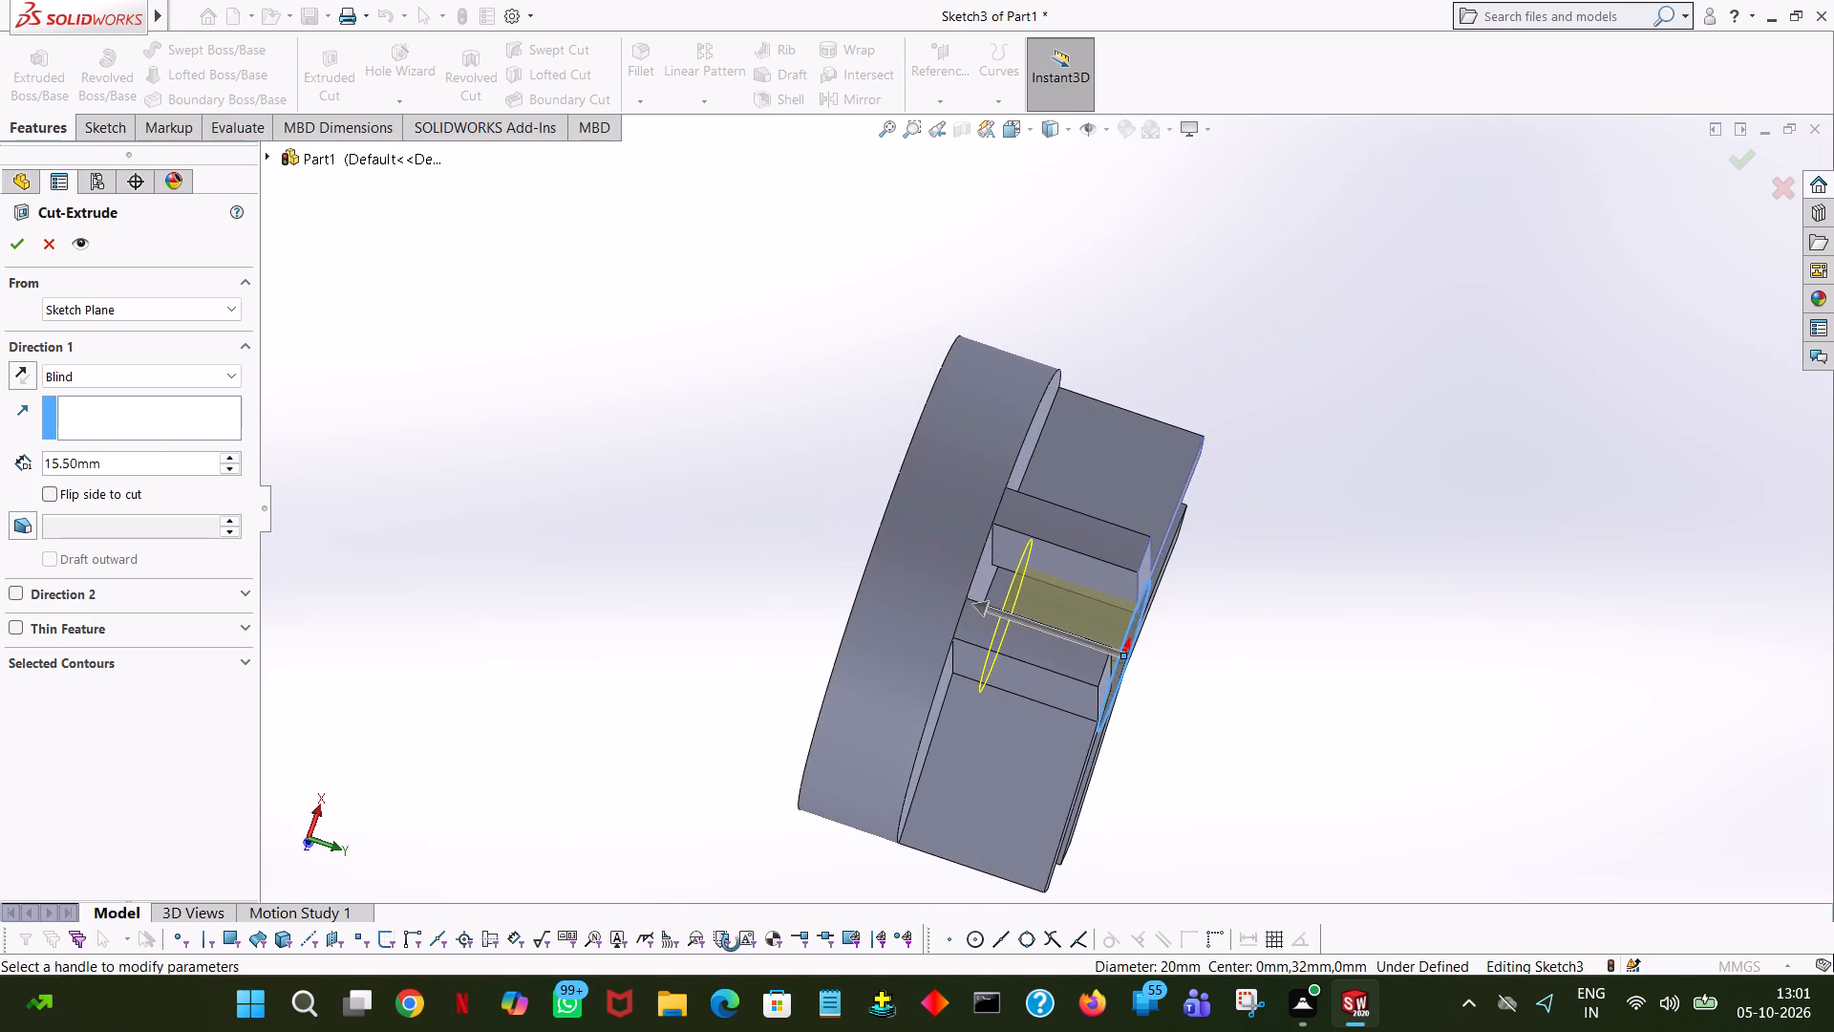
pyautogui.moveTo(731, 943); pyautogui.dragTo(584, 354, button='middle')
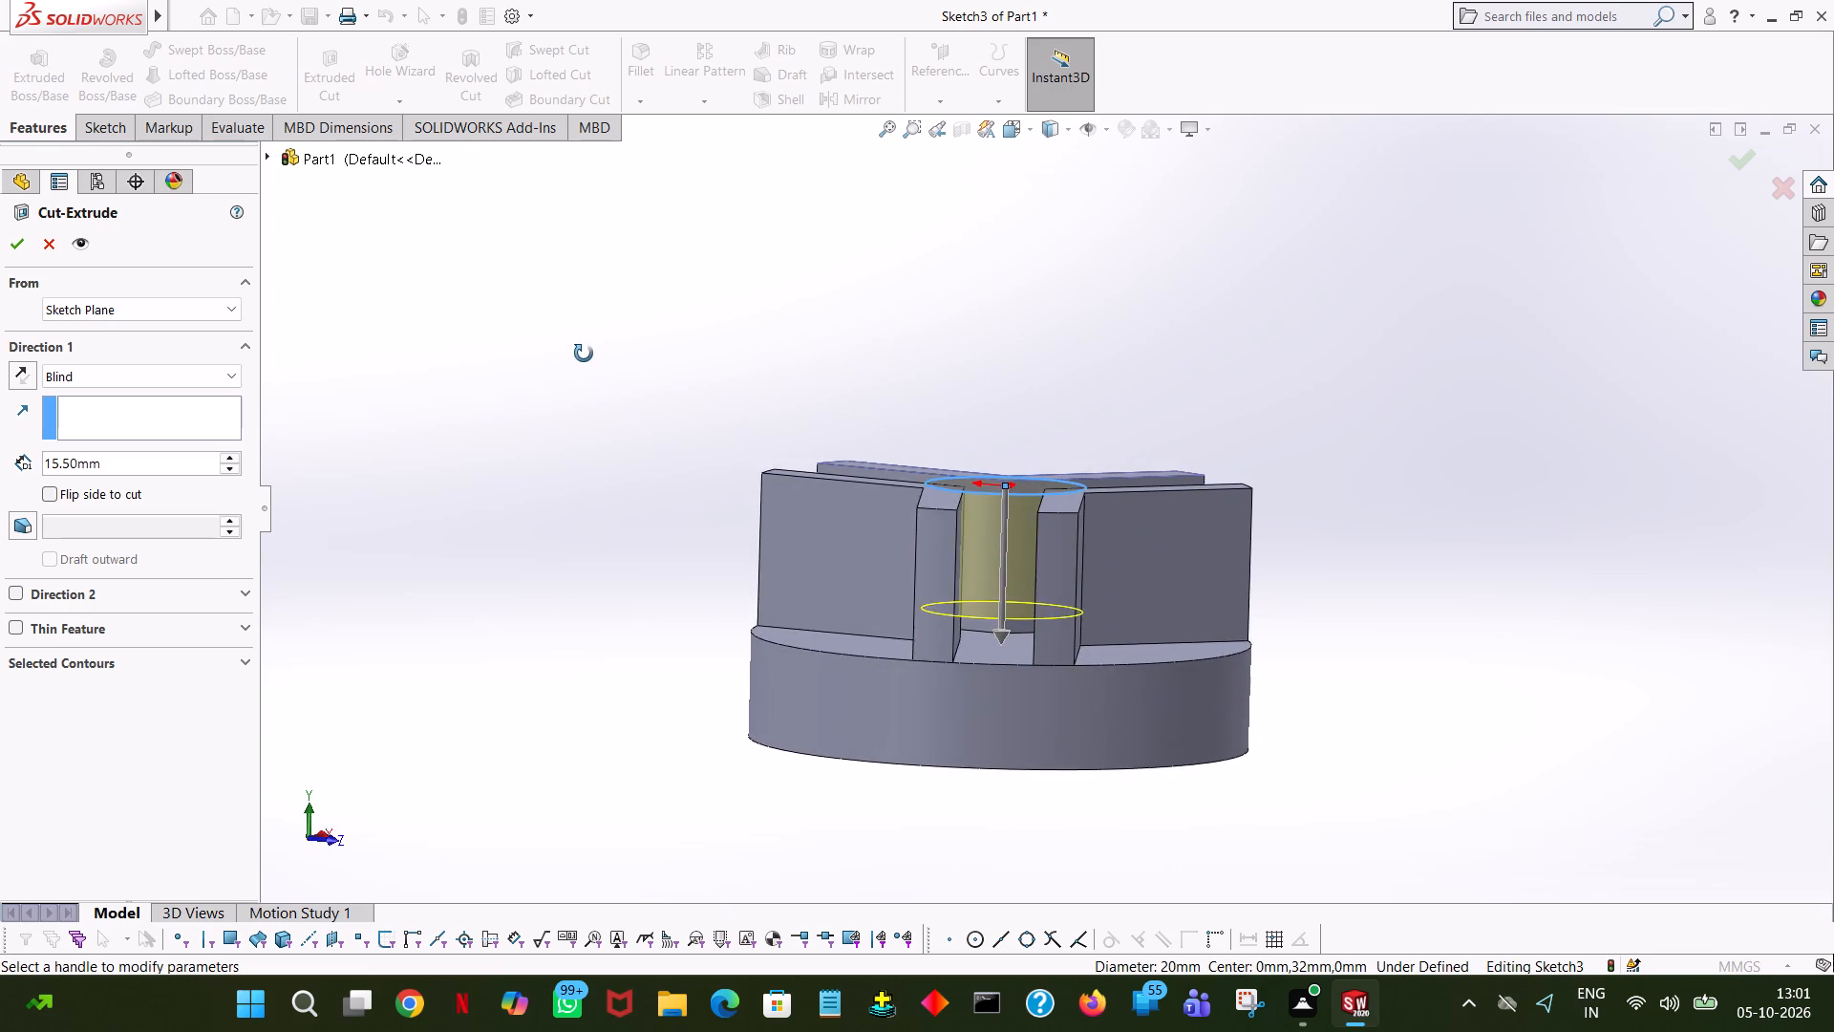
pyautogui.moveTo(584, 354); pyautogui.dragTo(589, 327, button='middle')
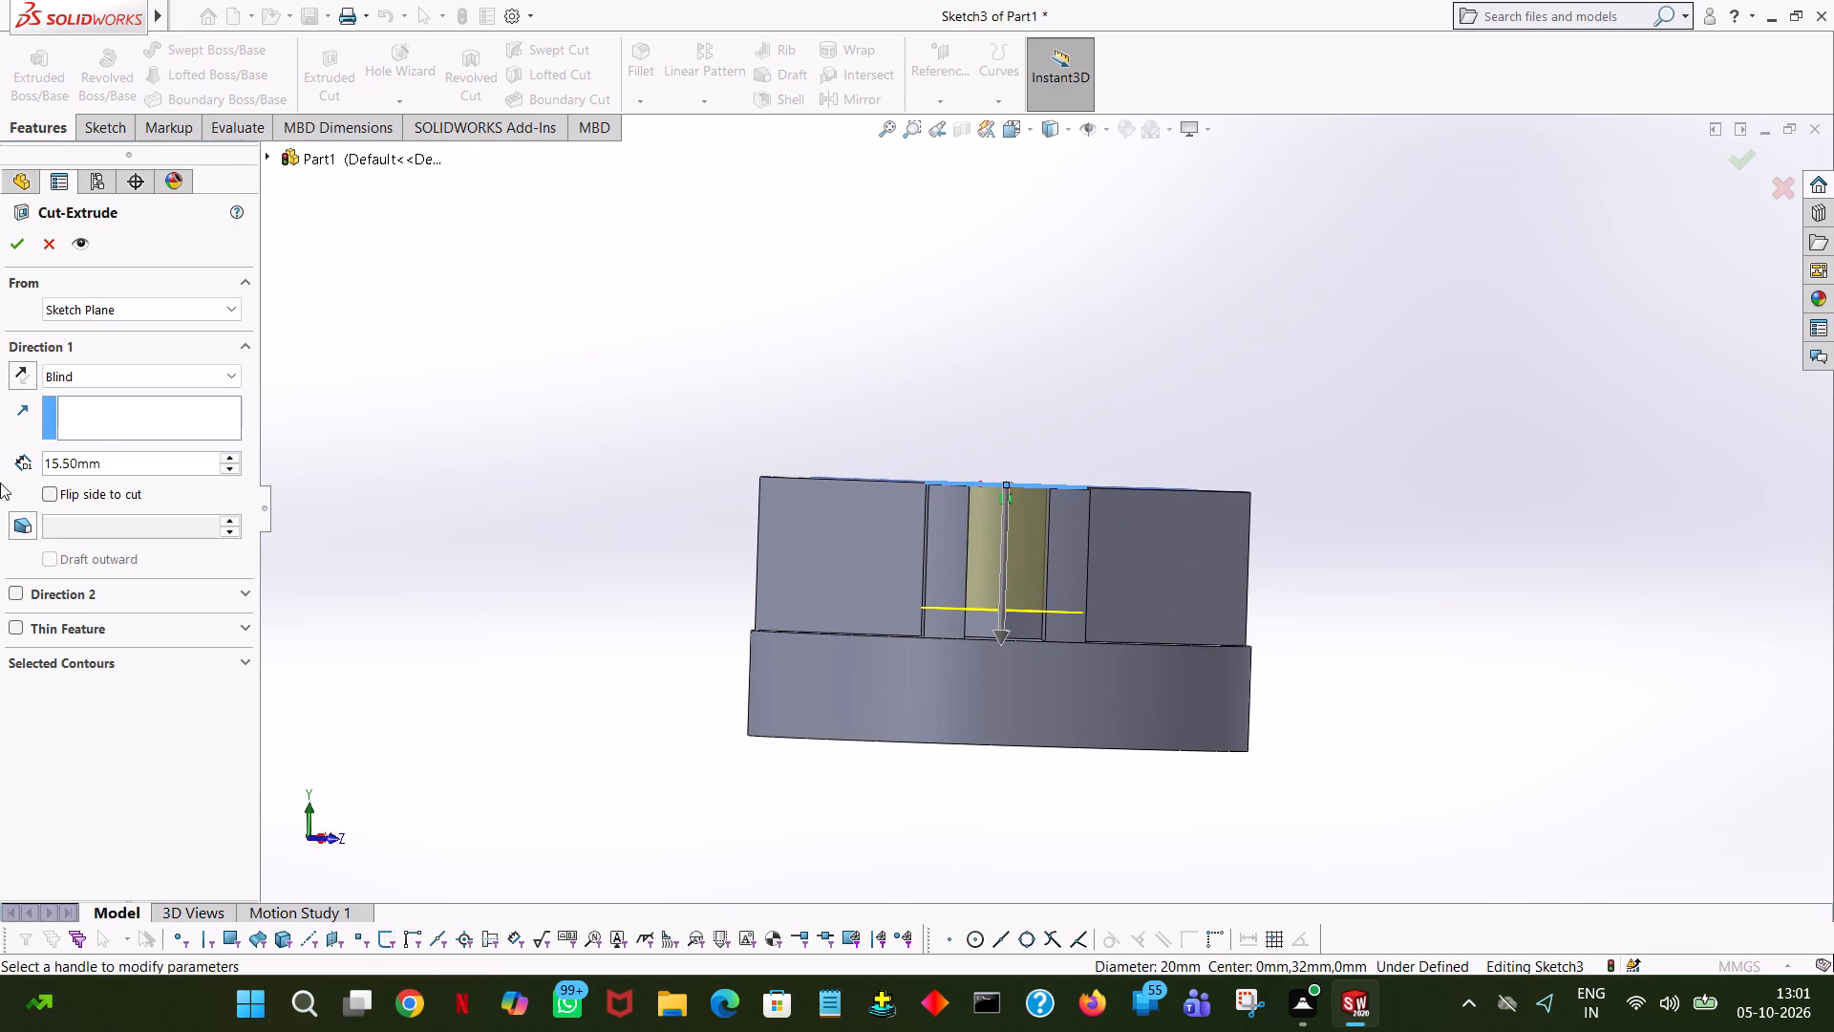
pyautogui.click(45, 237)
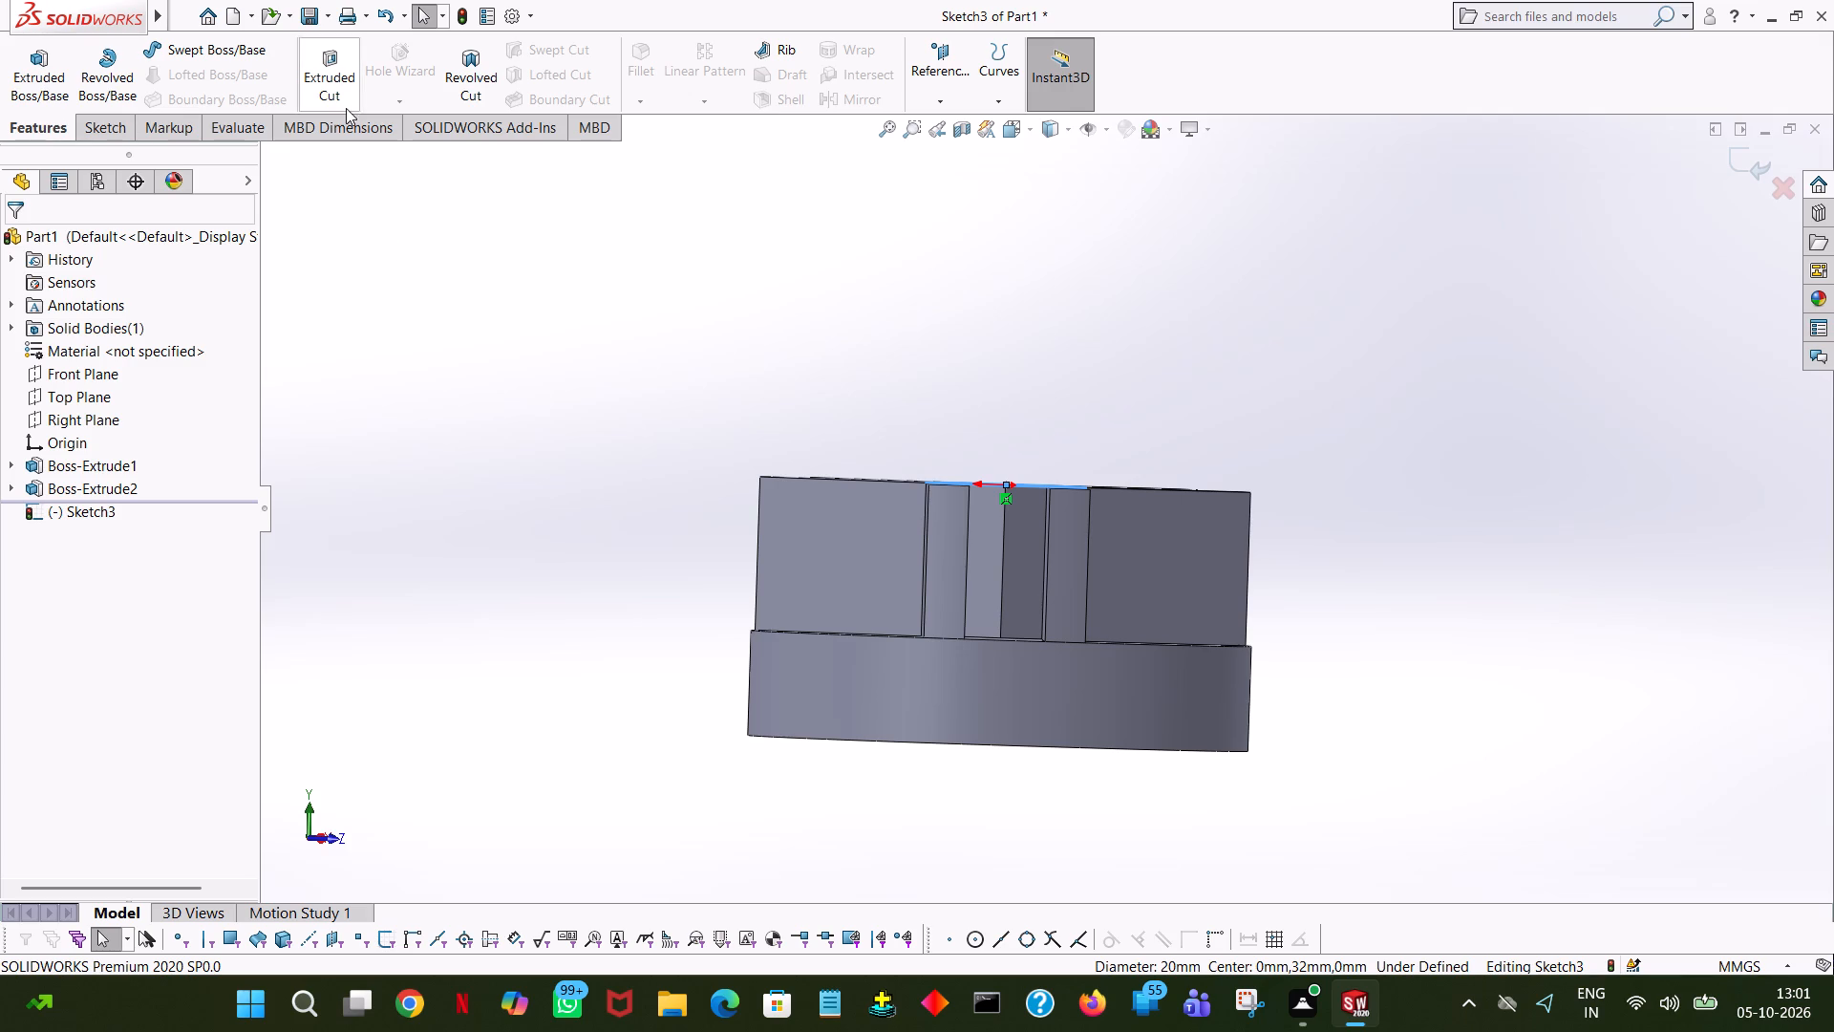
# Cut the central circle with a blind Extruded Cut 22.5 mm deep, down through the jaw walls into the disc.
pyautogui.click(349, 73)
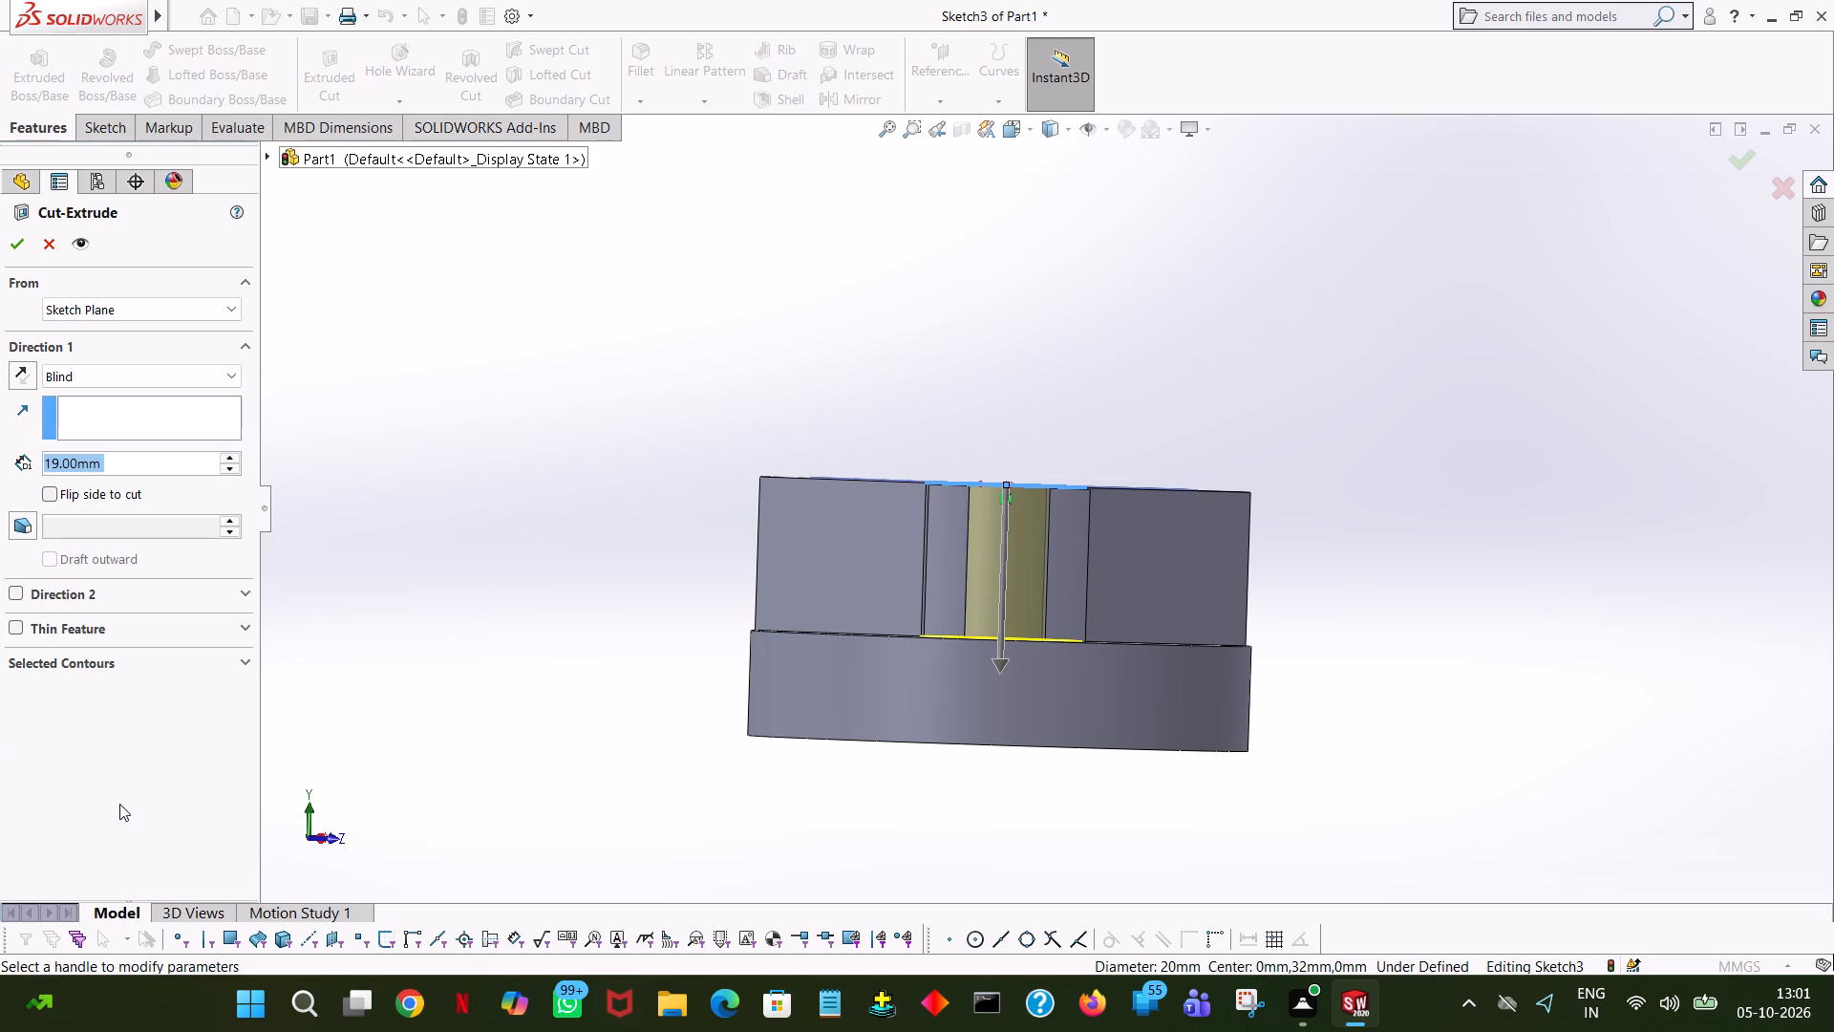
pyautogui.write('22.5')
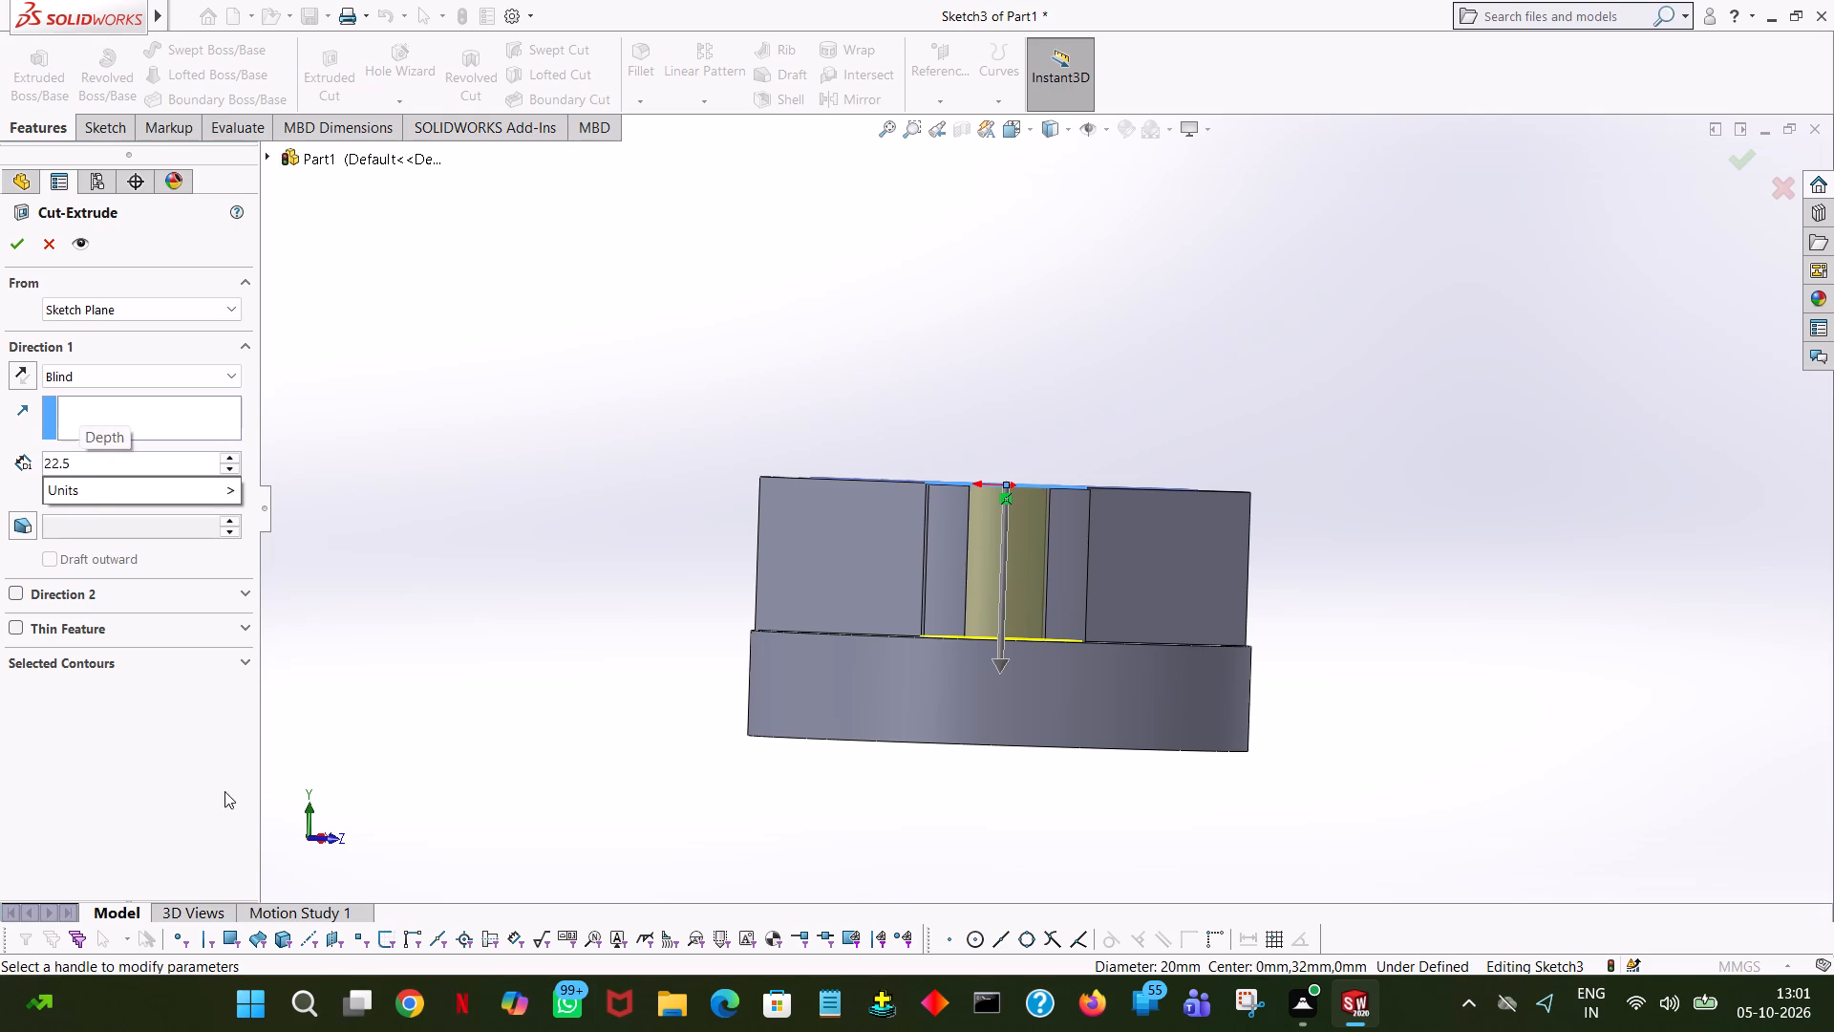
pyautogui.click(658, 305)
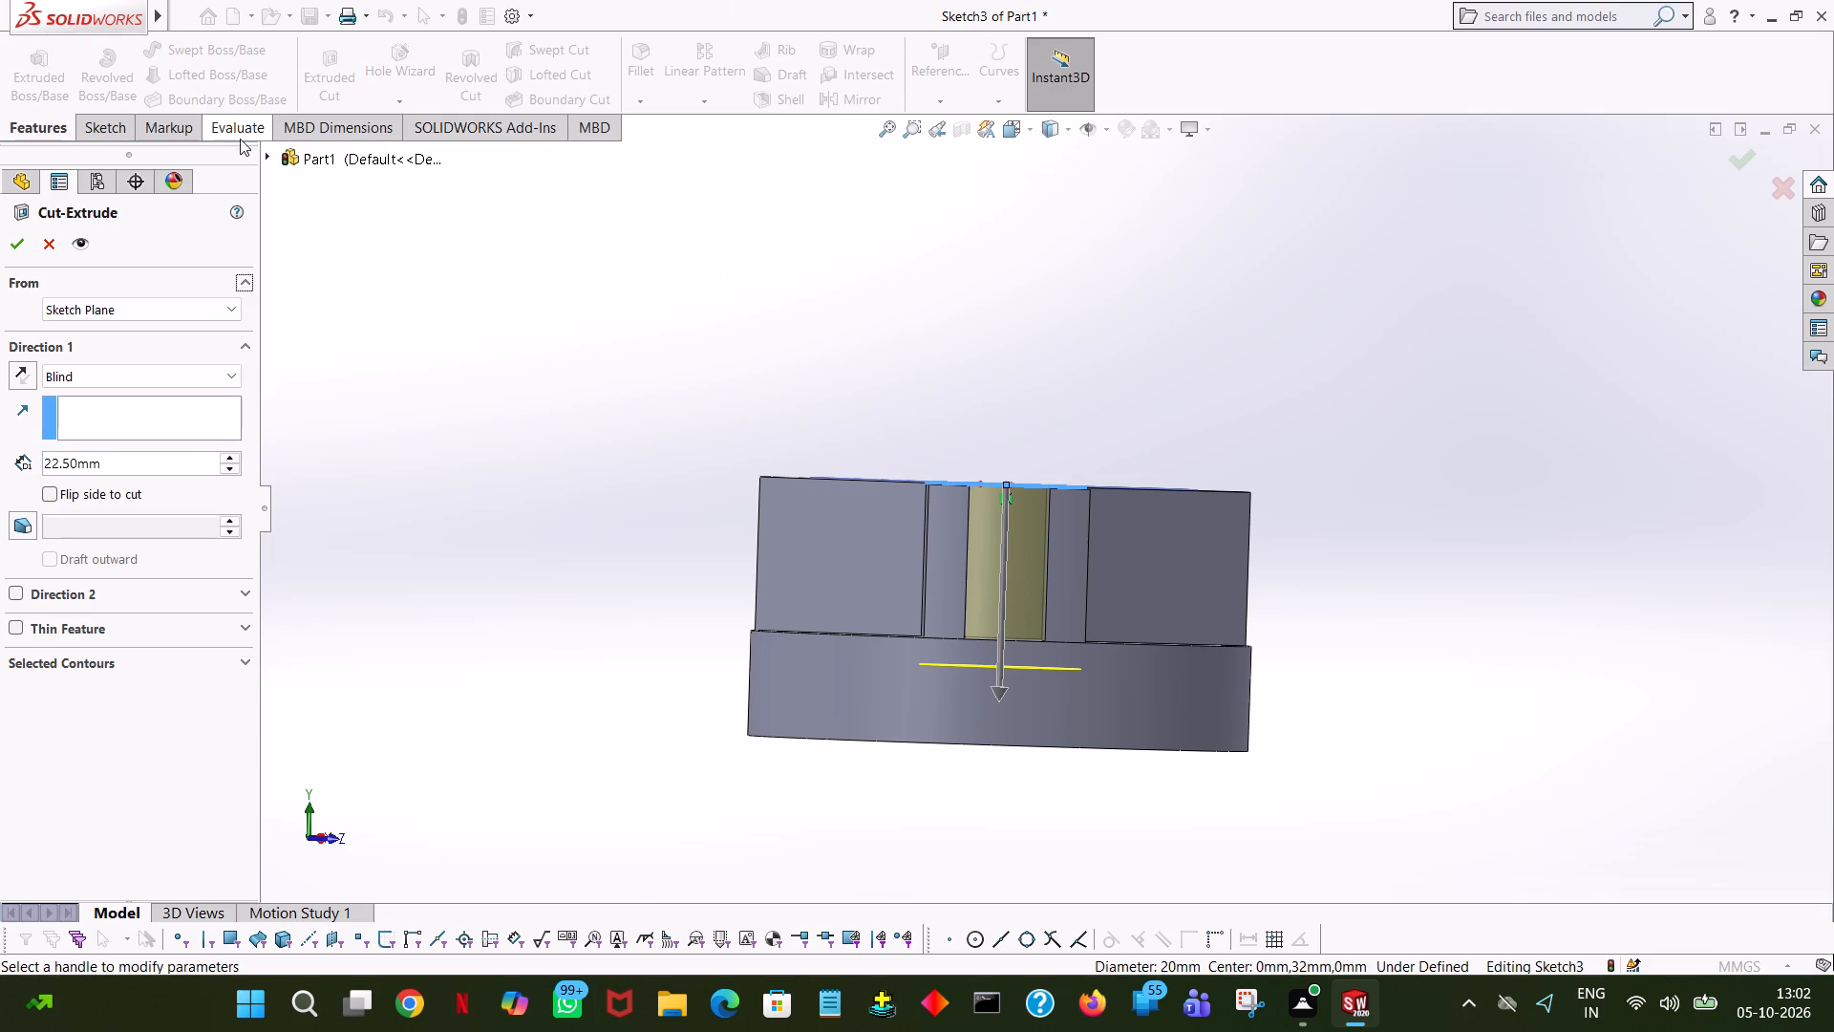
pyautogui.click(5, 244)
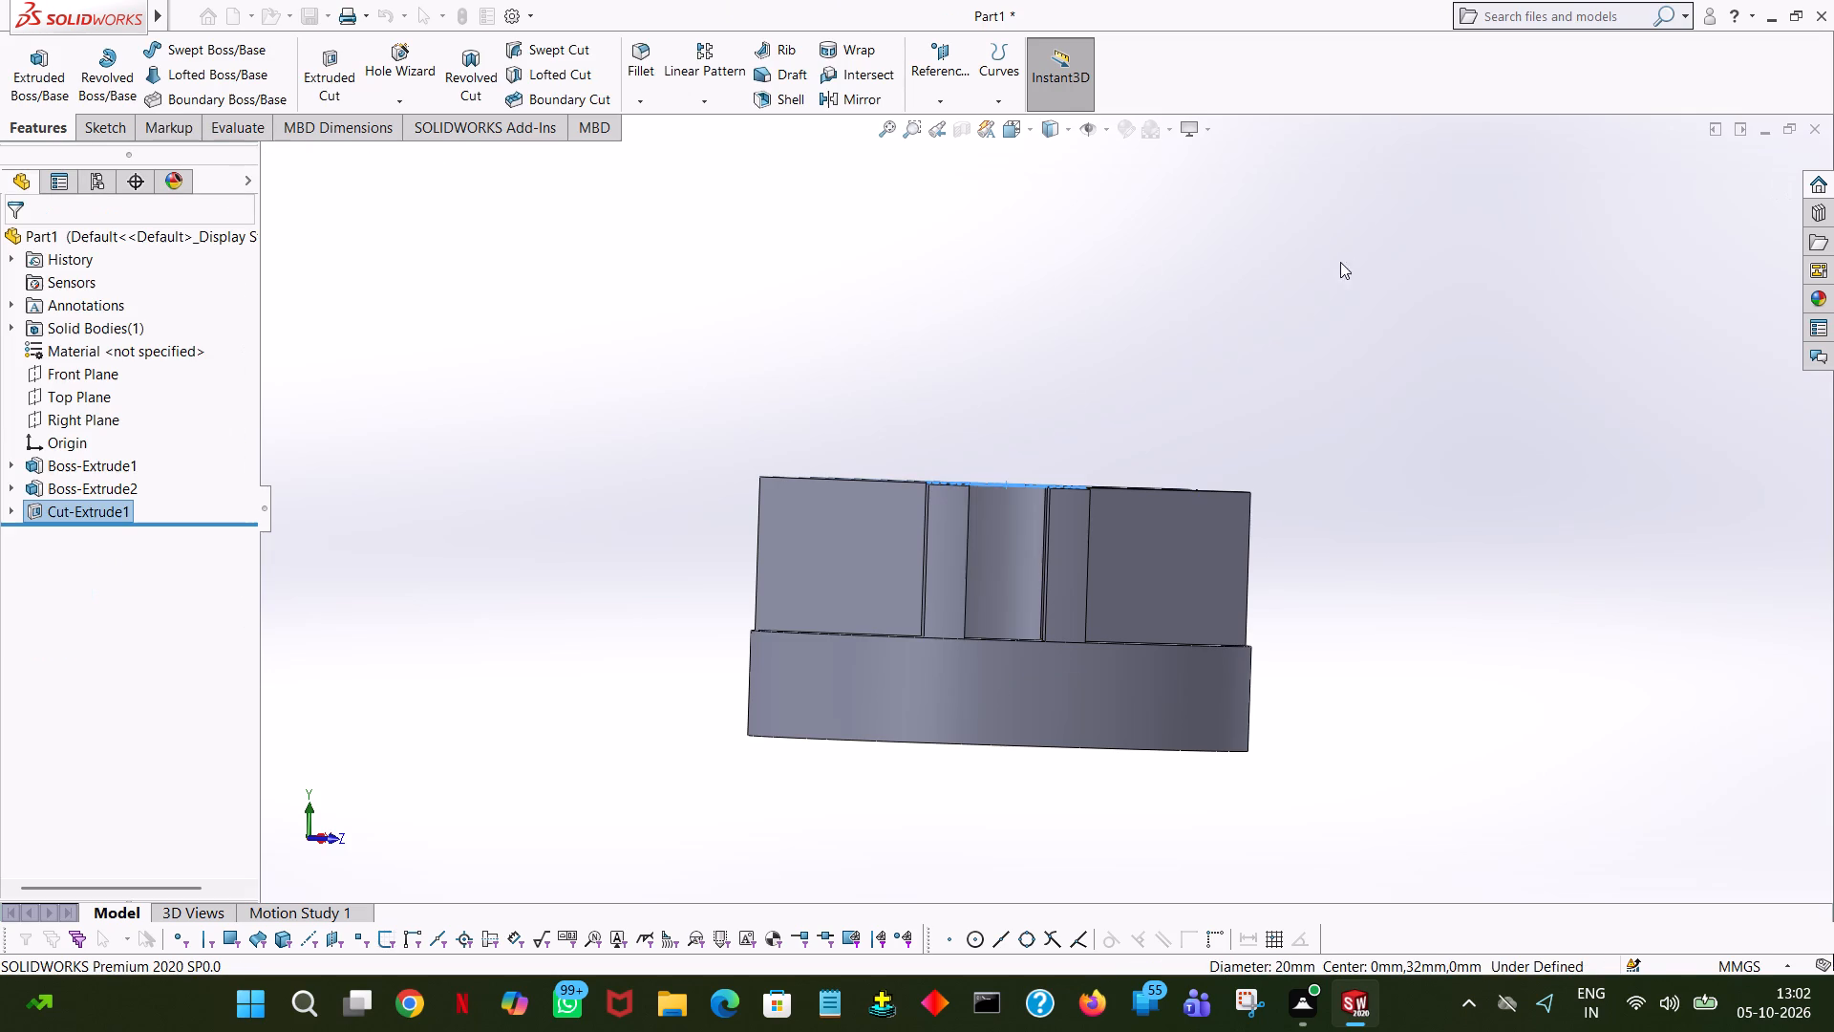
pyautogui.click(1389, 249)
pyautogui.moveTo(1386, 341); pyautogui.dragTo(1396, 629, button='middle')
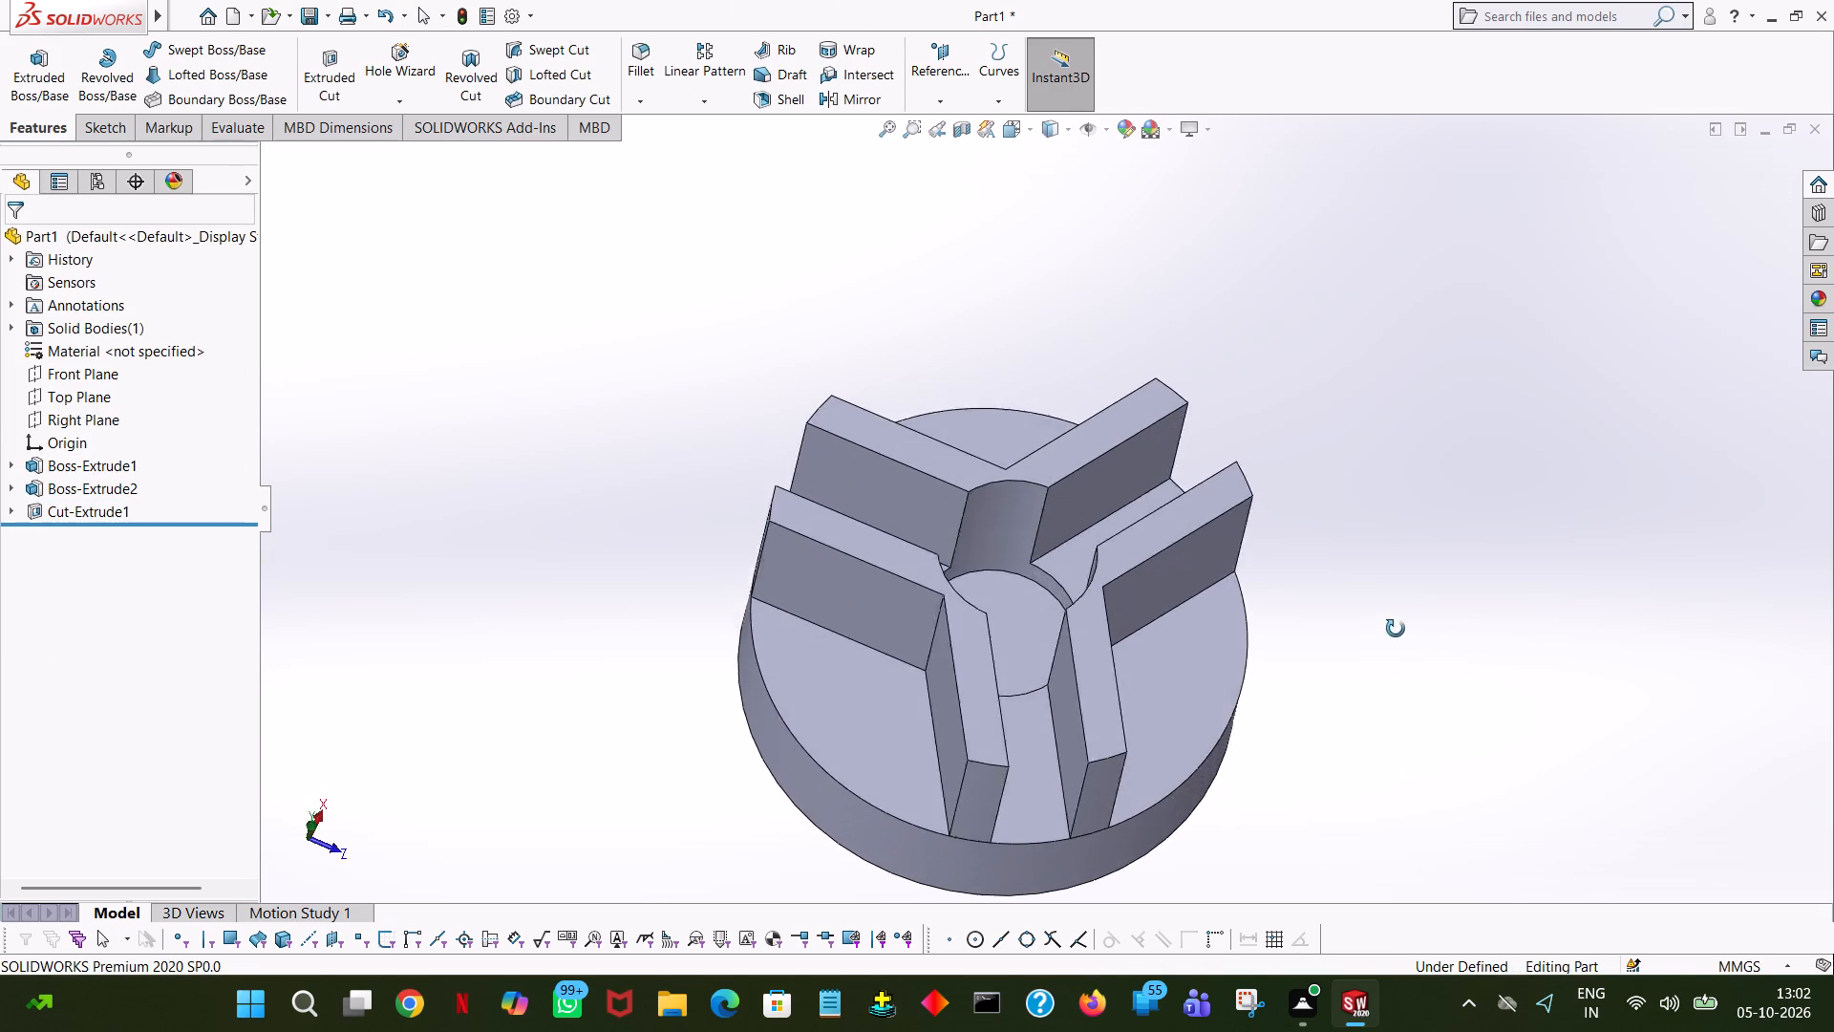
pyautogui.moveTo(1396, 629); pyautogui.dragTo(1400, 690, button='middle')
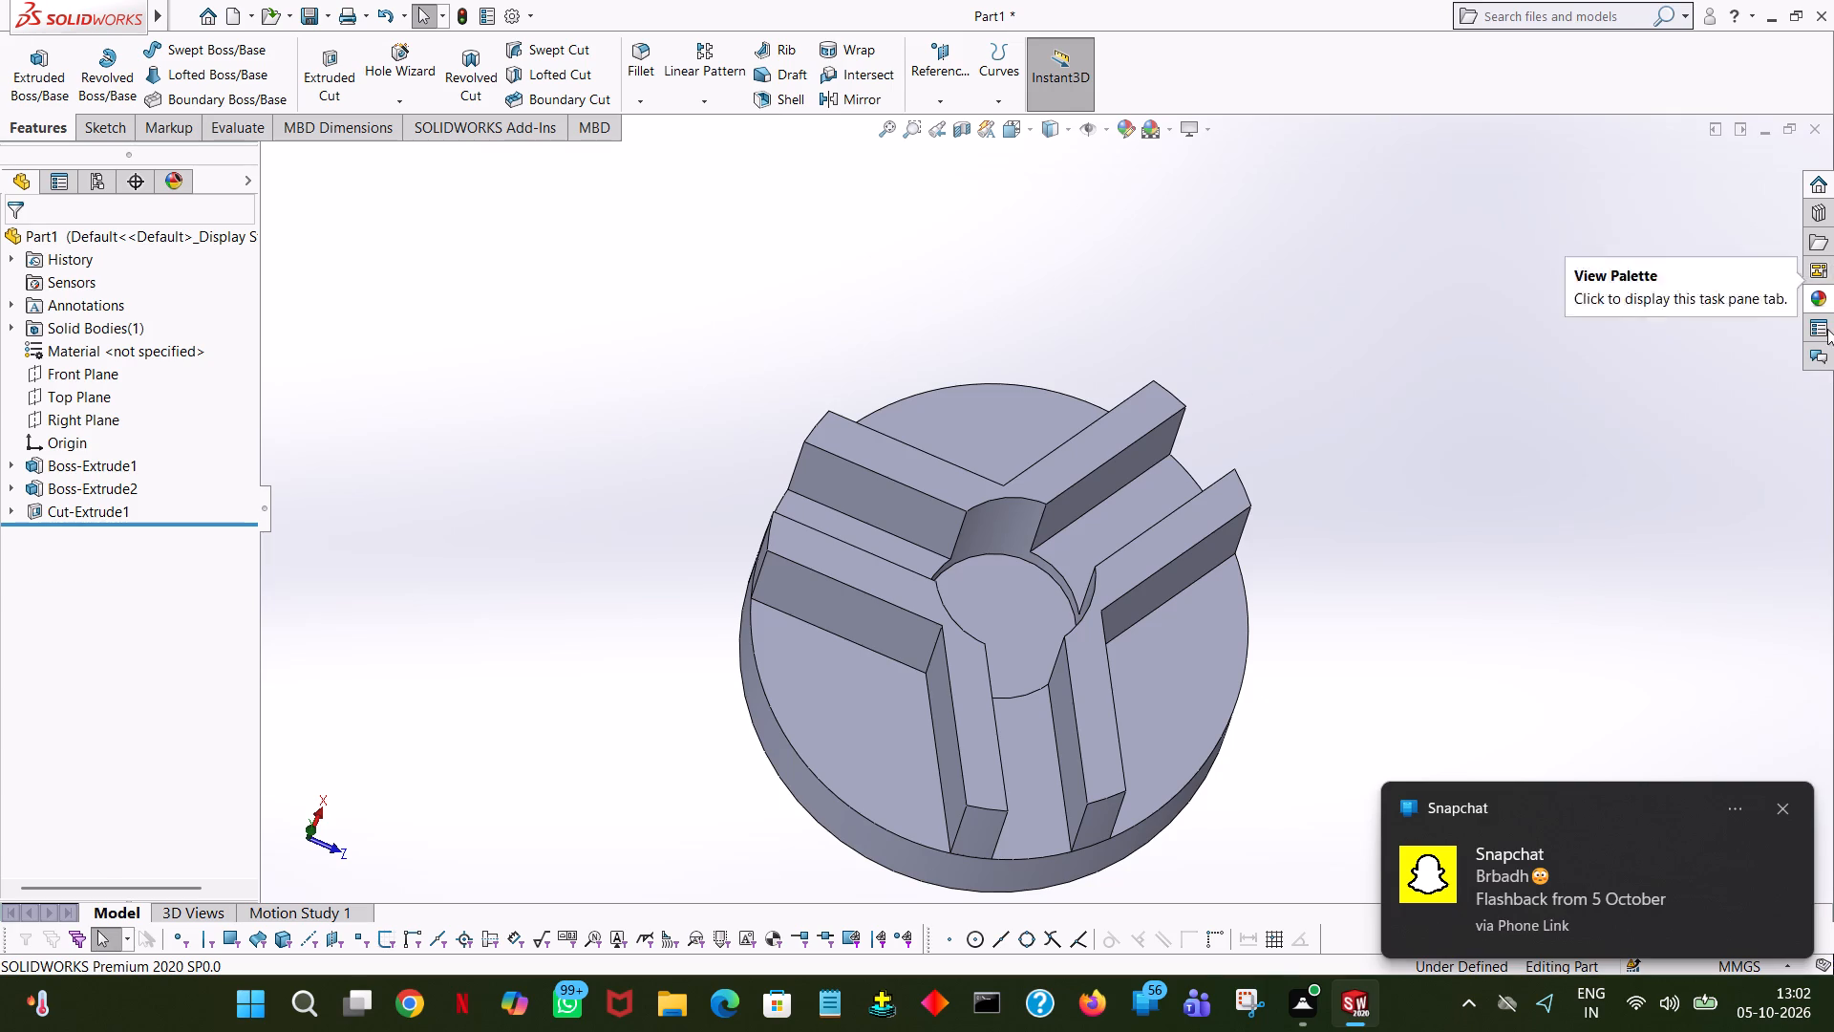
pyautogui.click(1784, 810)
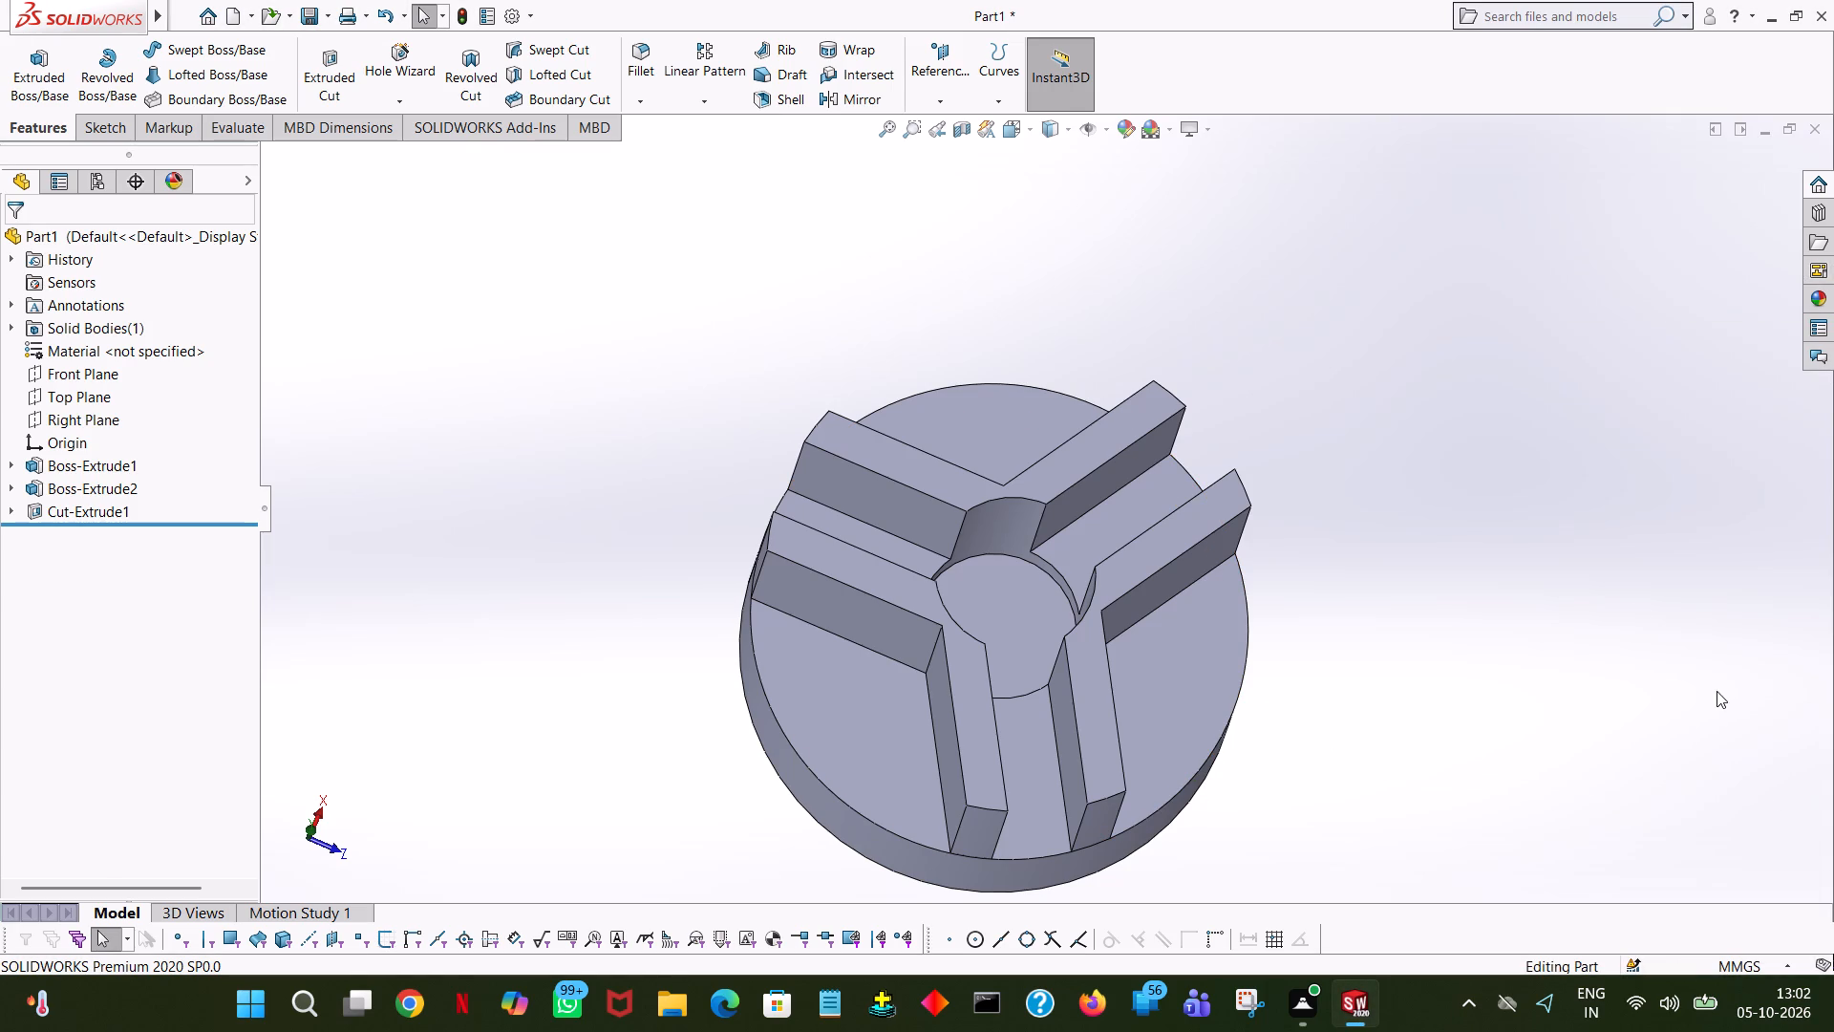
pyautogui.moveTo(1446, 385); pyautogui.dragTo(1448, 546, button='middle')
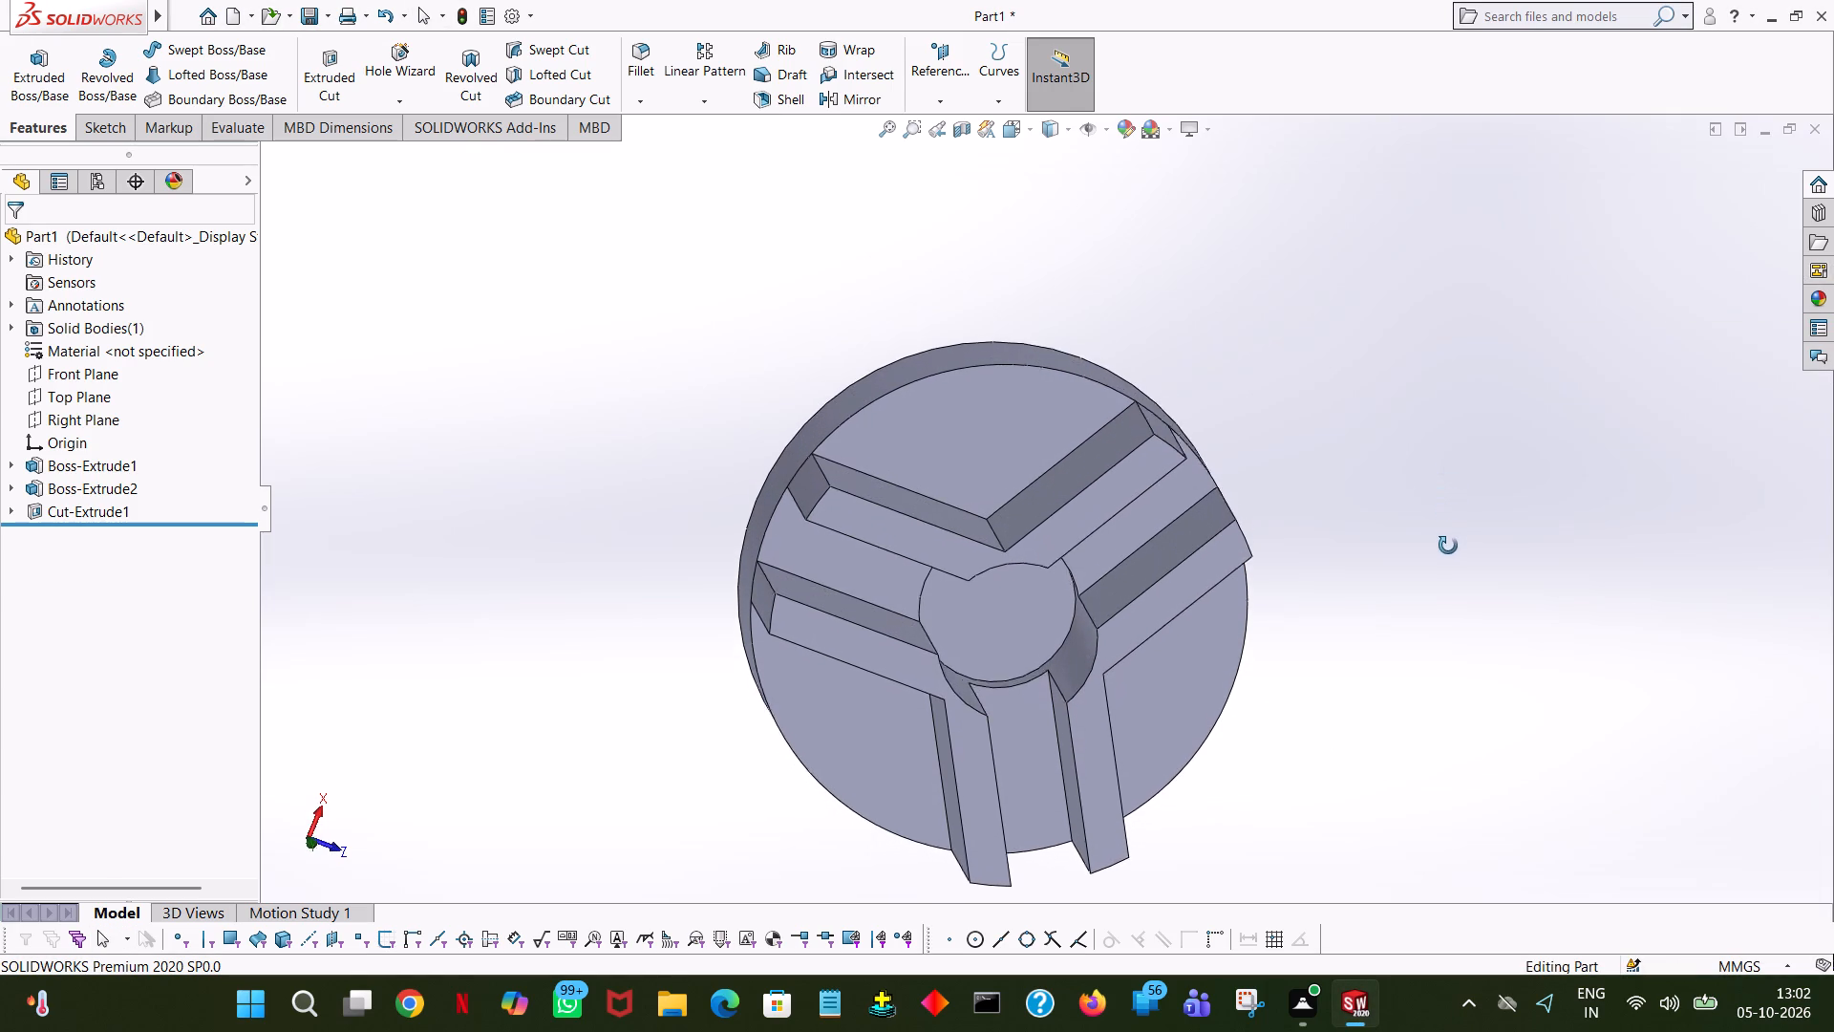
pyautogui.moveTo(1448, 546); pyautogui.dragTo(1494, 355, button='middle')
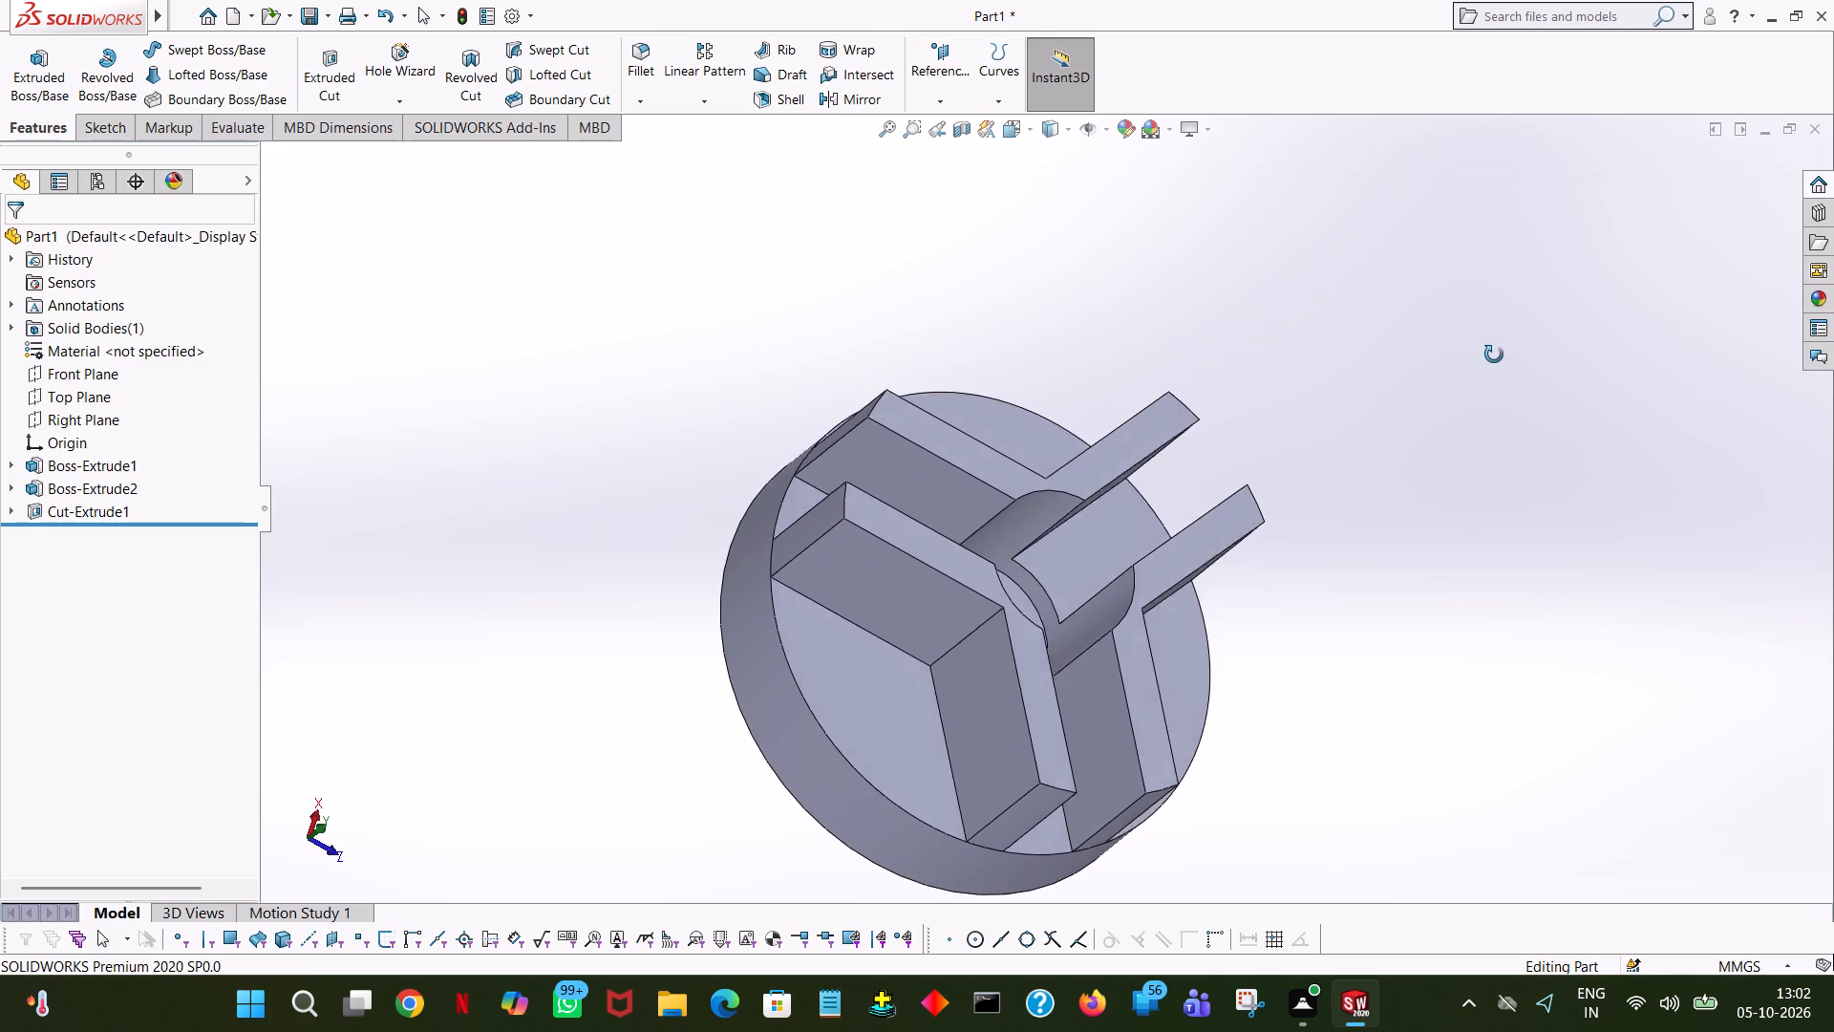
# Undo the last Extruded Cut so that its circle sketch is open for editing again.
pyautogui.moveTo(1494, 355); pyautogui.dragTo(1466, 329, button='middle')
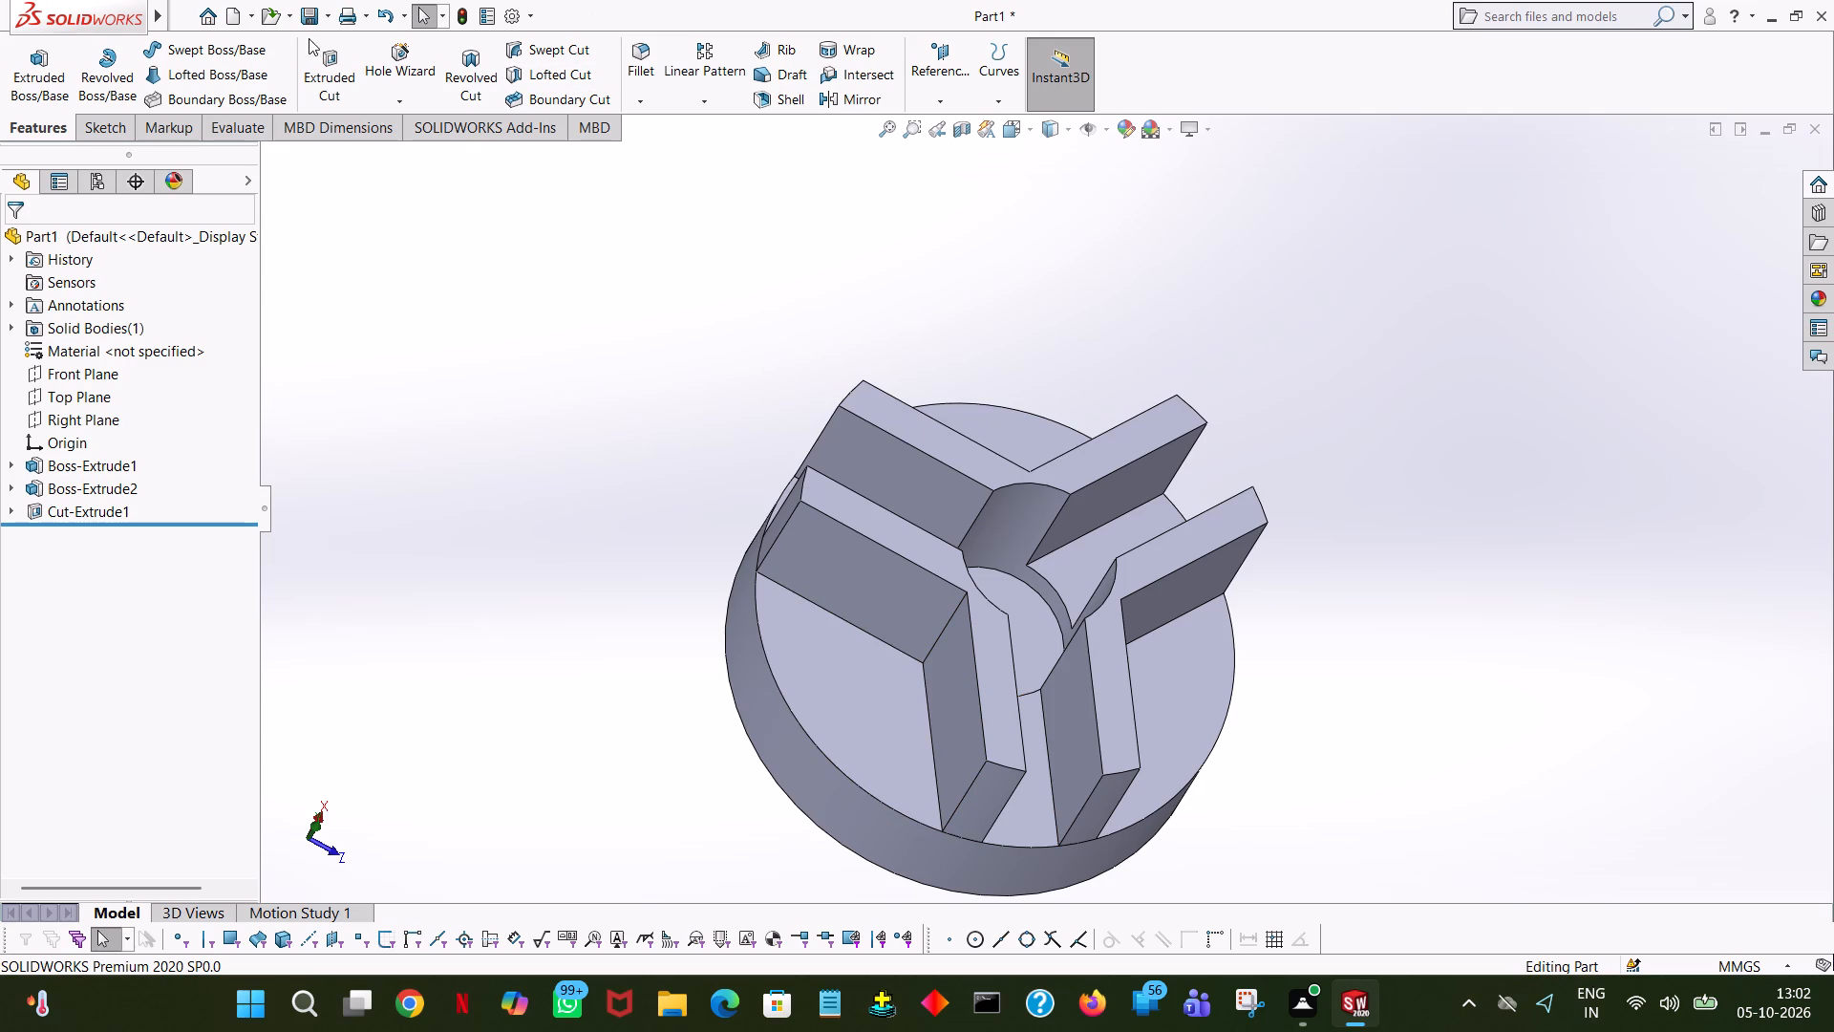
pyautogui.click(385, 16)
pyautogui.moveTo(1272, 202); pyautogui.dragTo(1274, 430, button='middle')
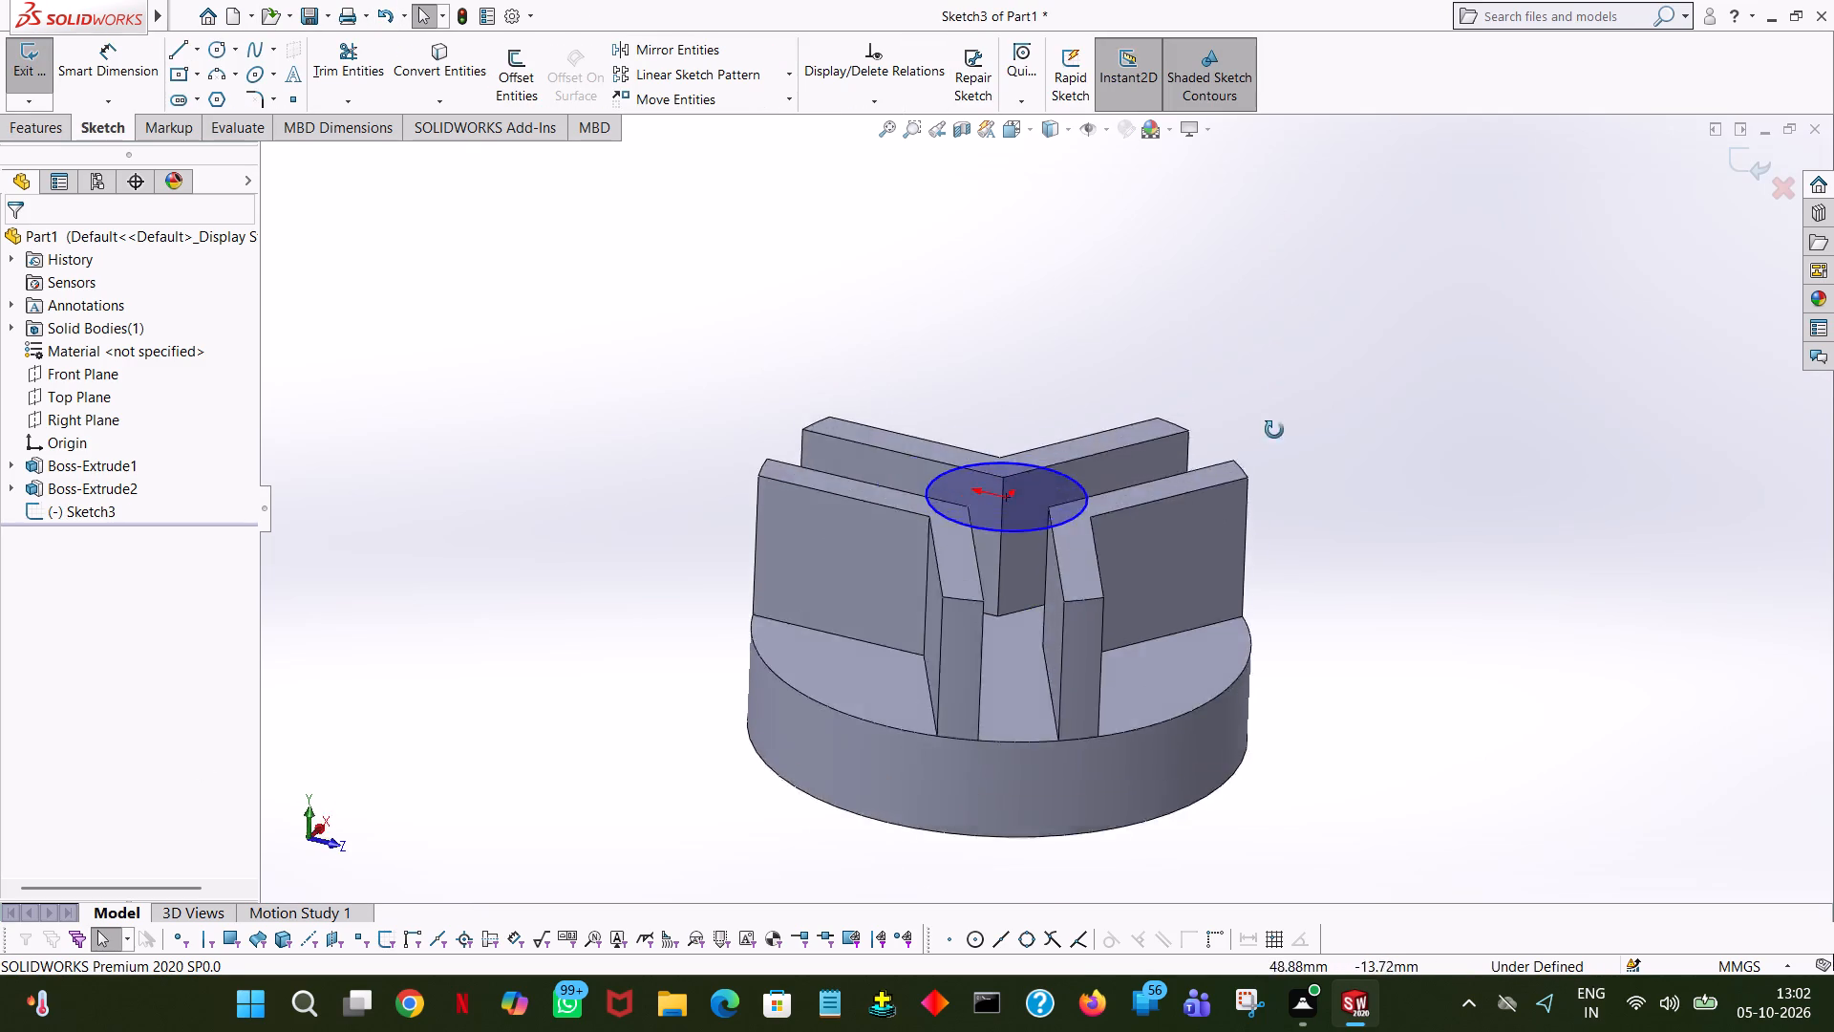
pyautogui.moveTo(1274, 430); pyautogui.dragTo(1245, 637, button='middle')
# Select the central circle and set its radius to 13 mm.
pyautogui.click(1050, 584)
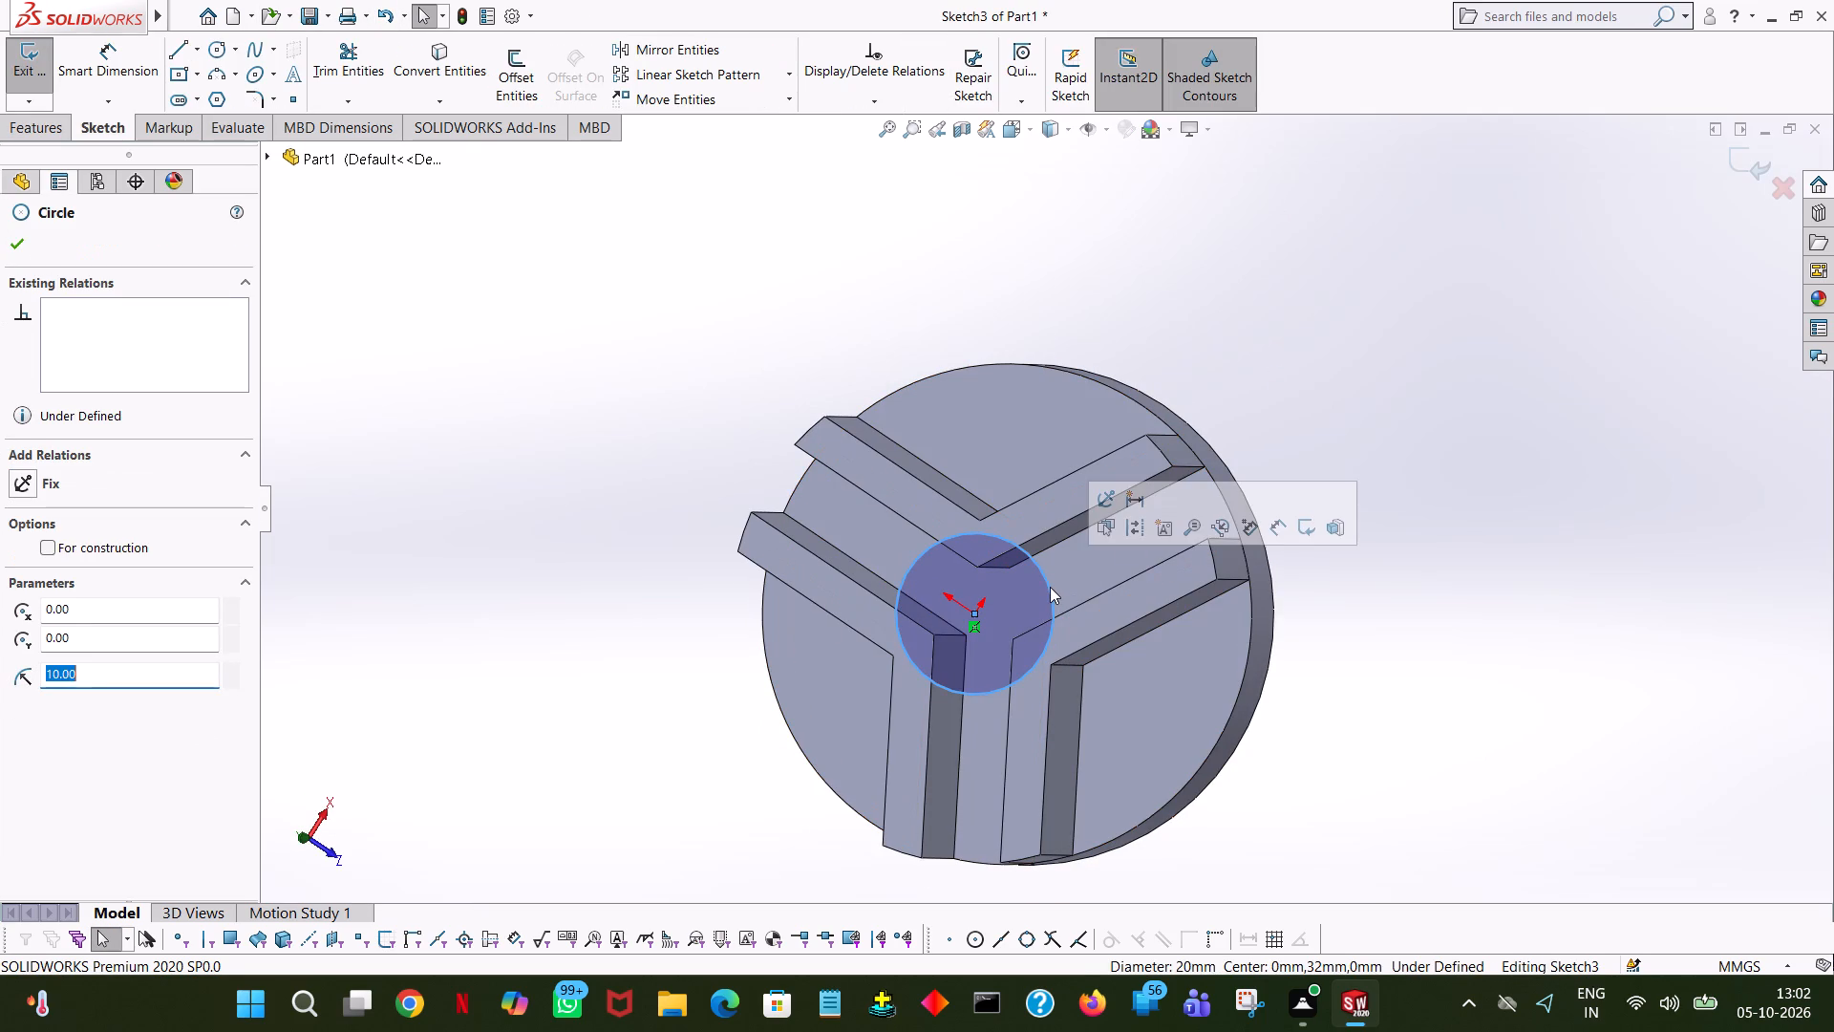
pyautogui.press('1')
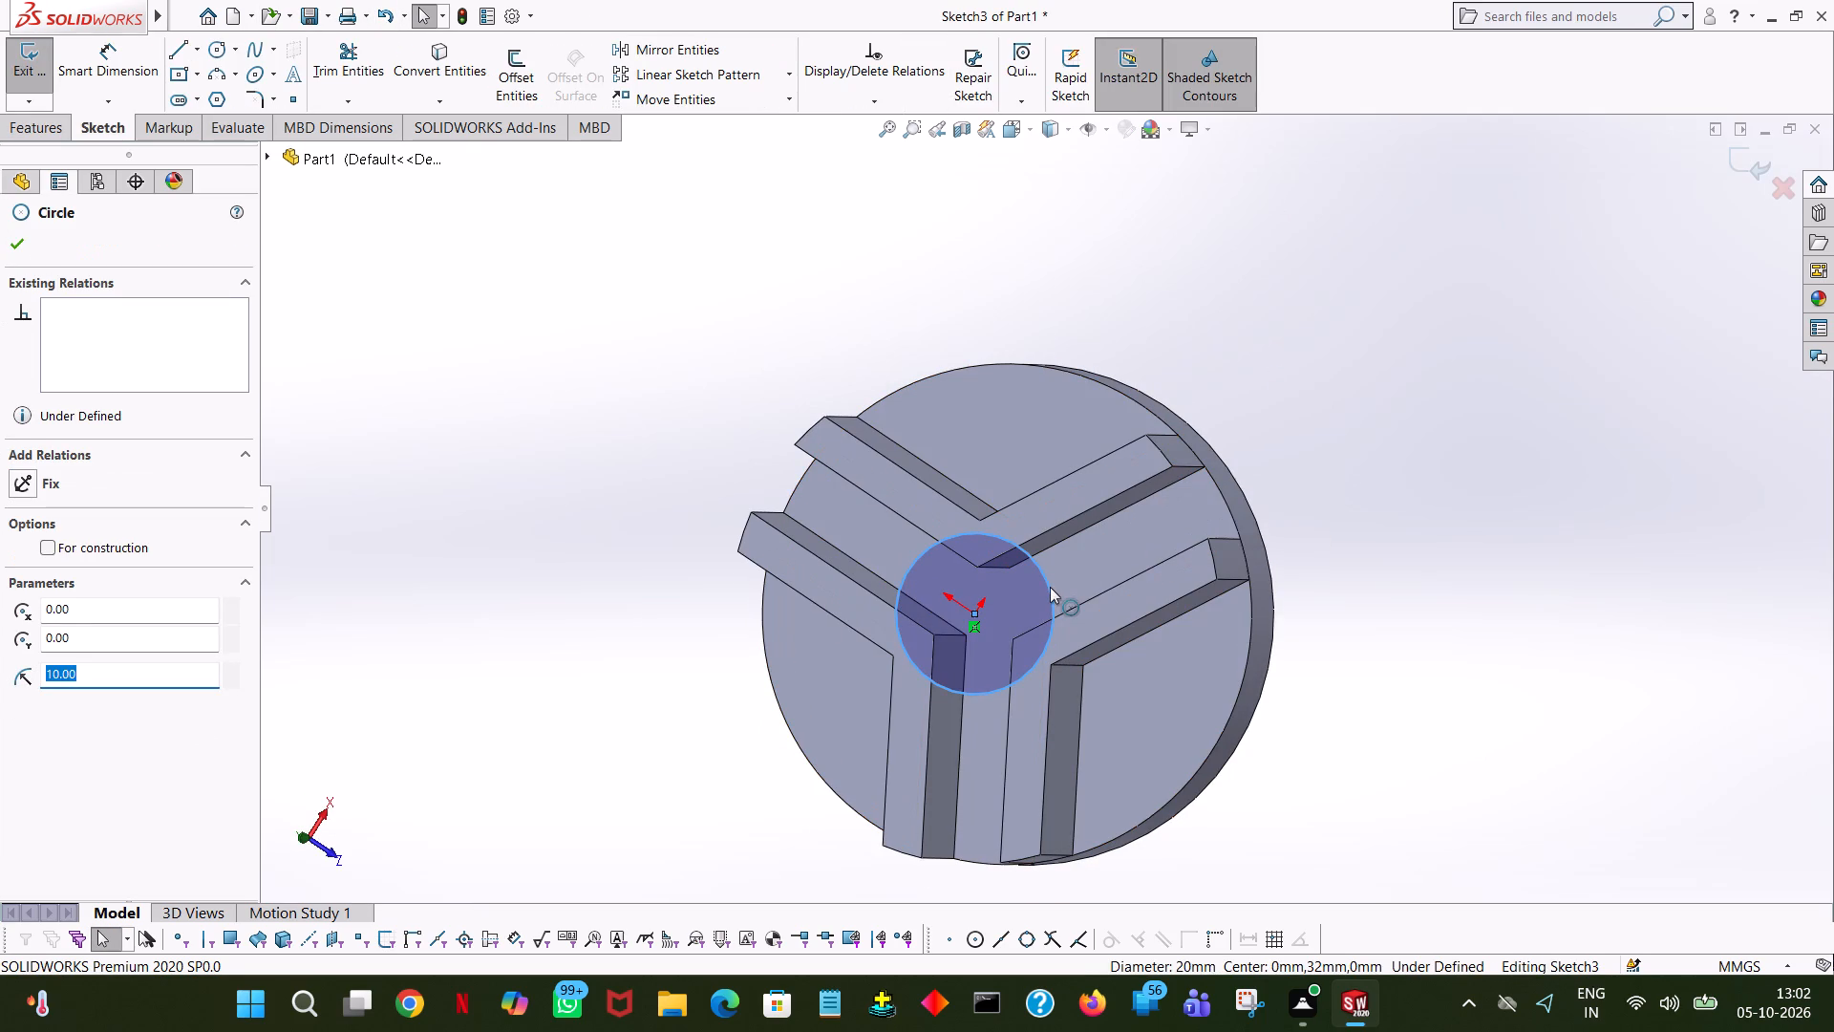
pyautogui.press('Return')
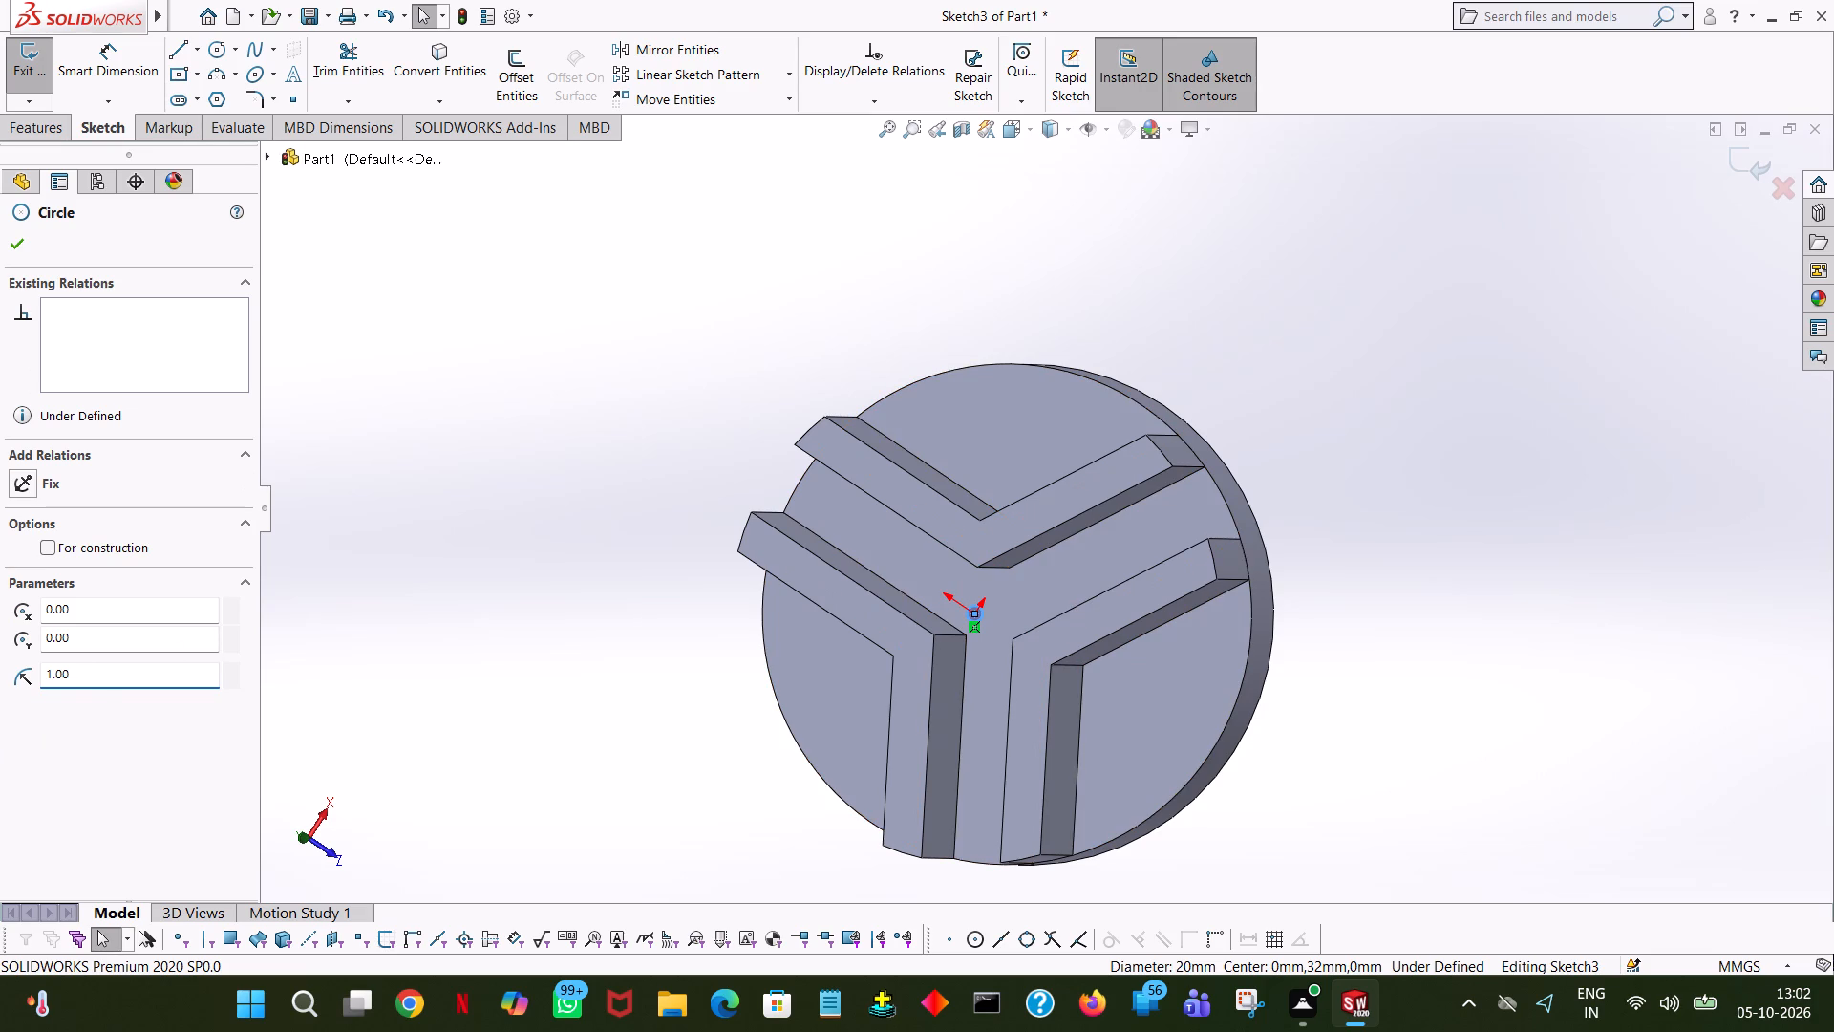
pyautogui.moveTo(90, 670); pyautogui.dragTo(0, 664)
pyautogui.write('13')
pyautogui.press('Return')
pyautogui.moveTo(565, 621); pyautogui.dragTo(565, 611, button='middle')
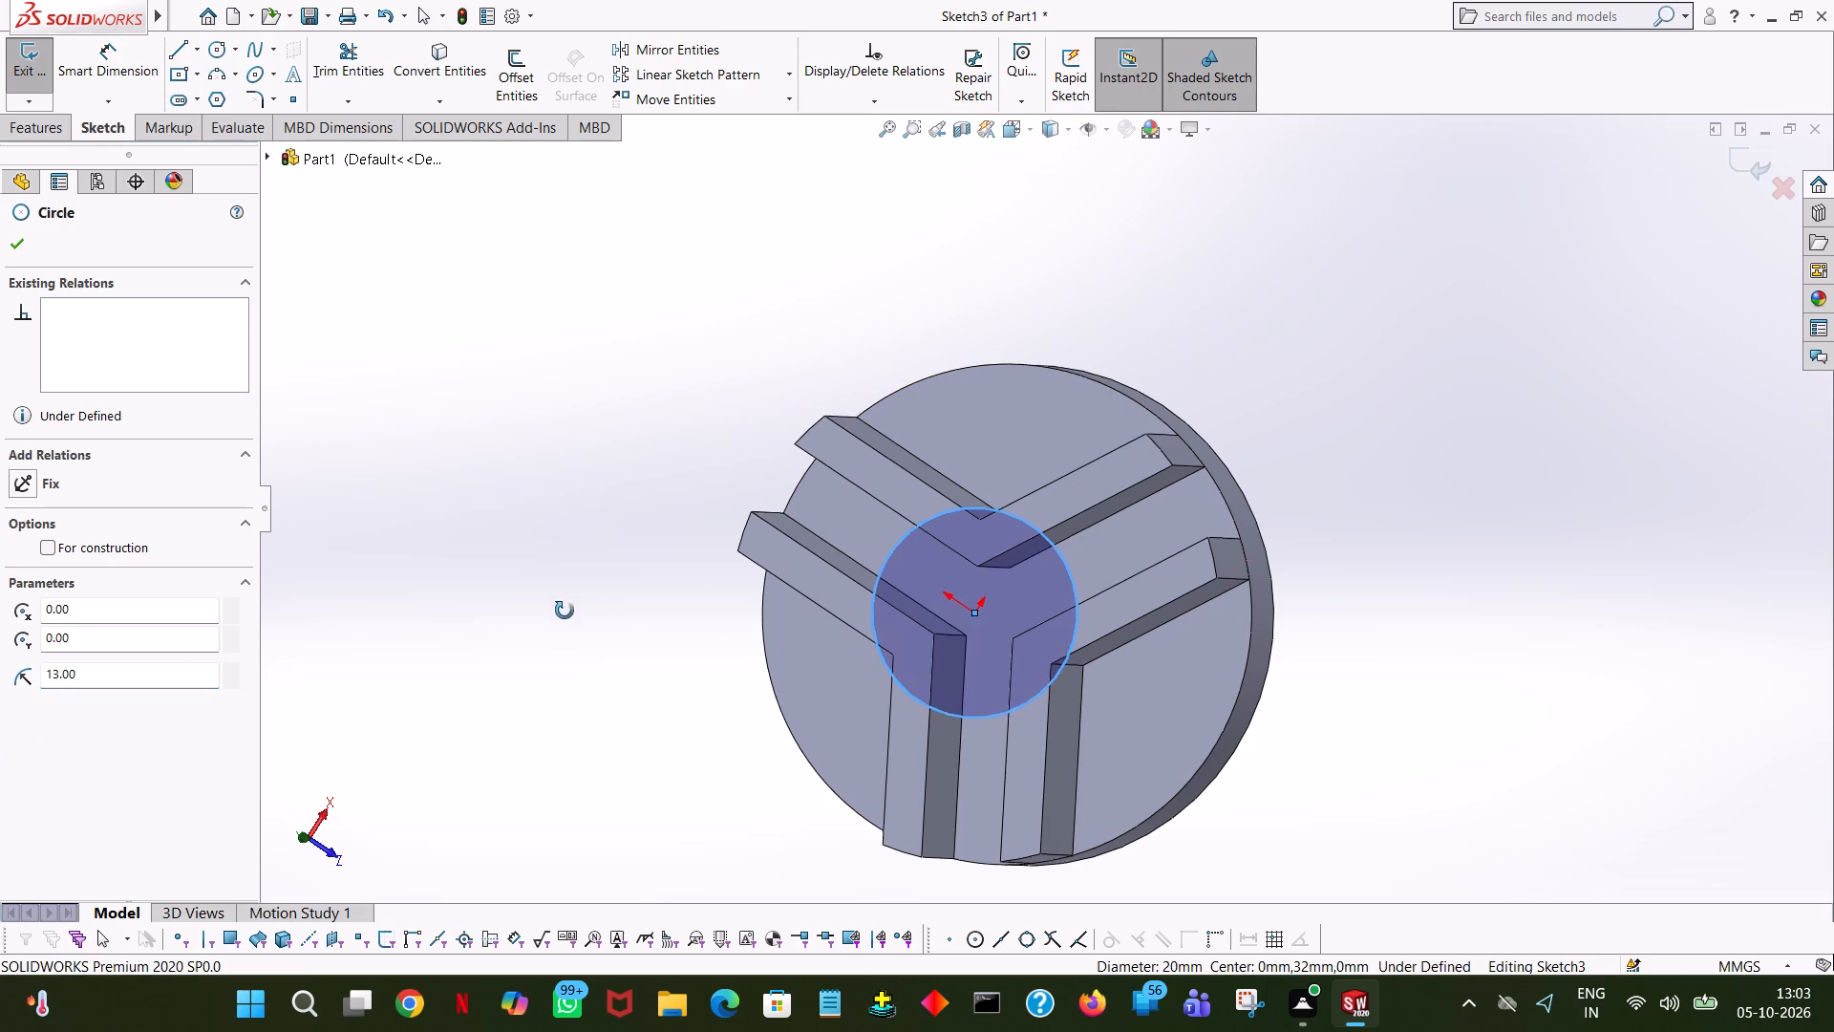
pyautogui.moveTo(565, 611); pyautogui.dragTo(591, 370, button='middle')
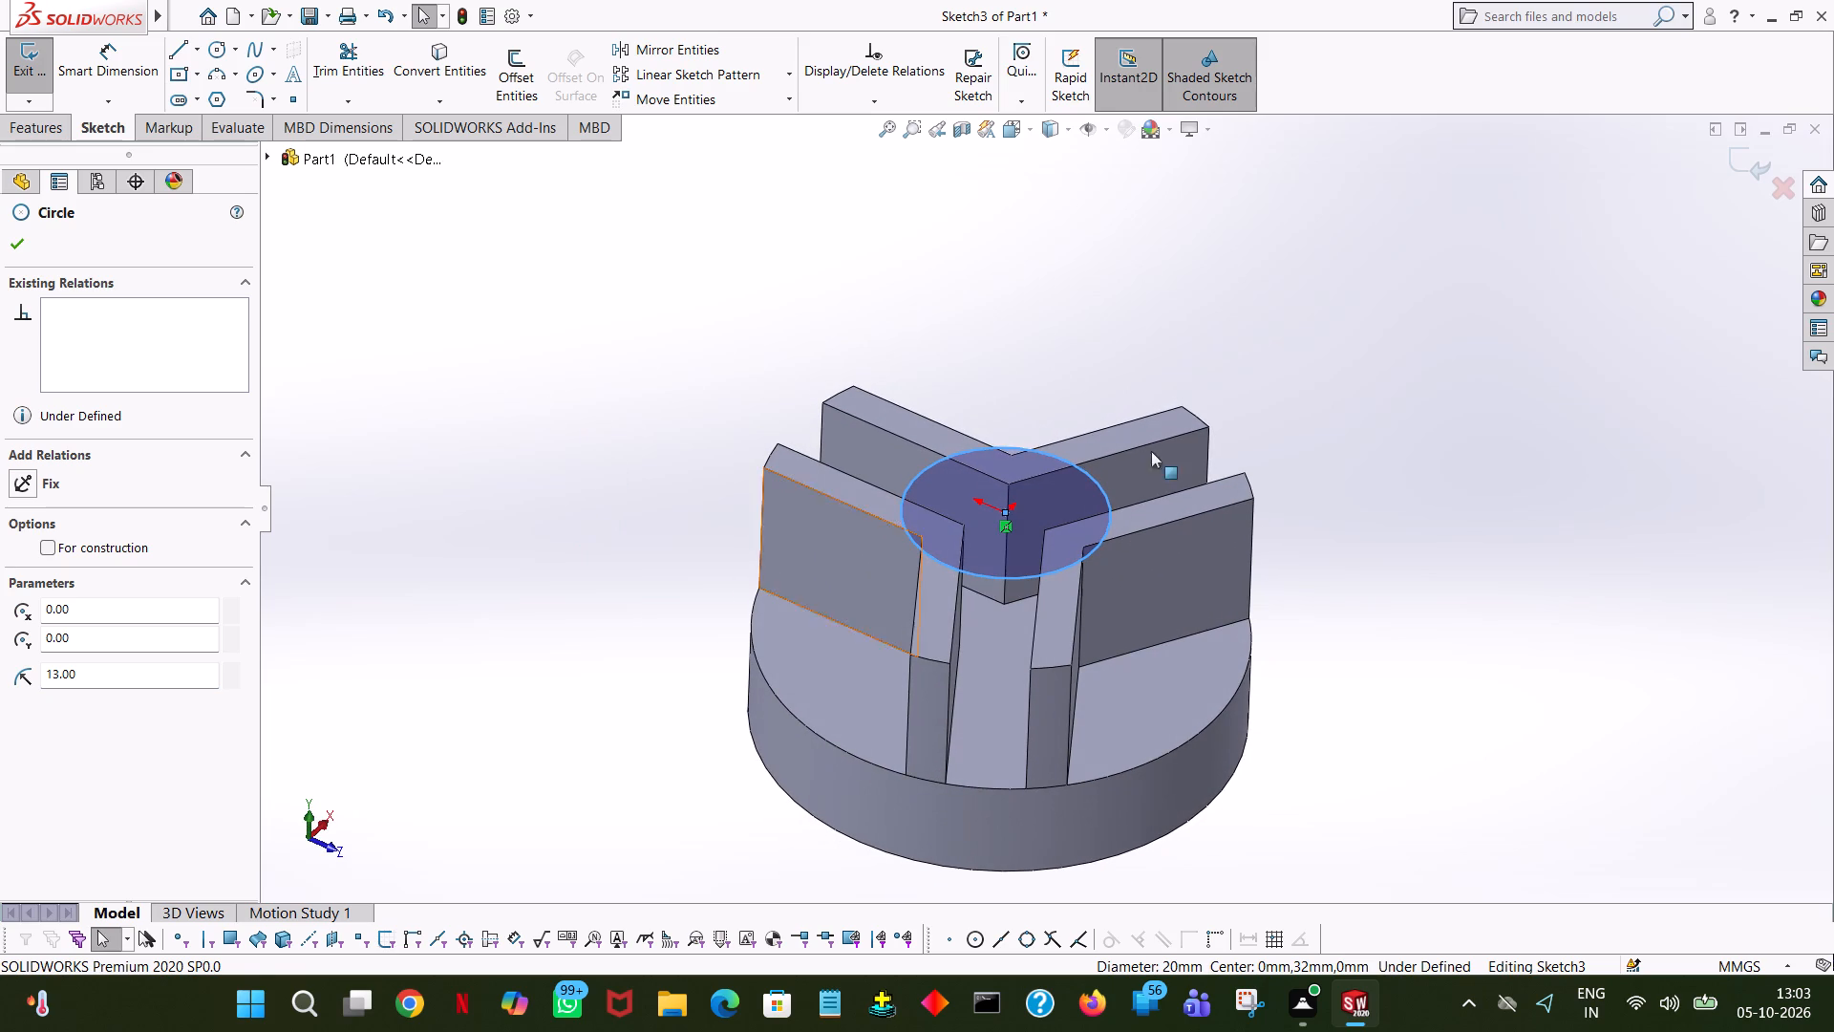
# Set the central circle's radius to 10 mm and finish editing the circle.
pyautogui.click(189, 678)
pyautogui.click(189, 684)
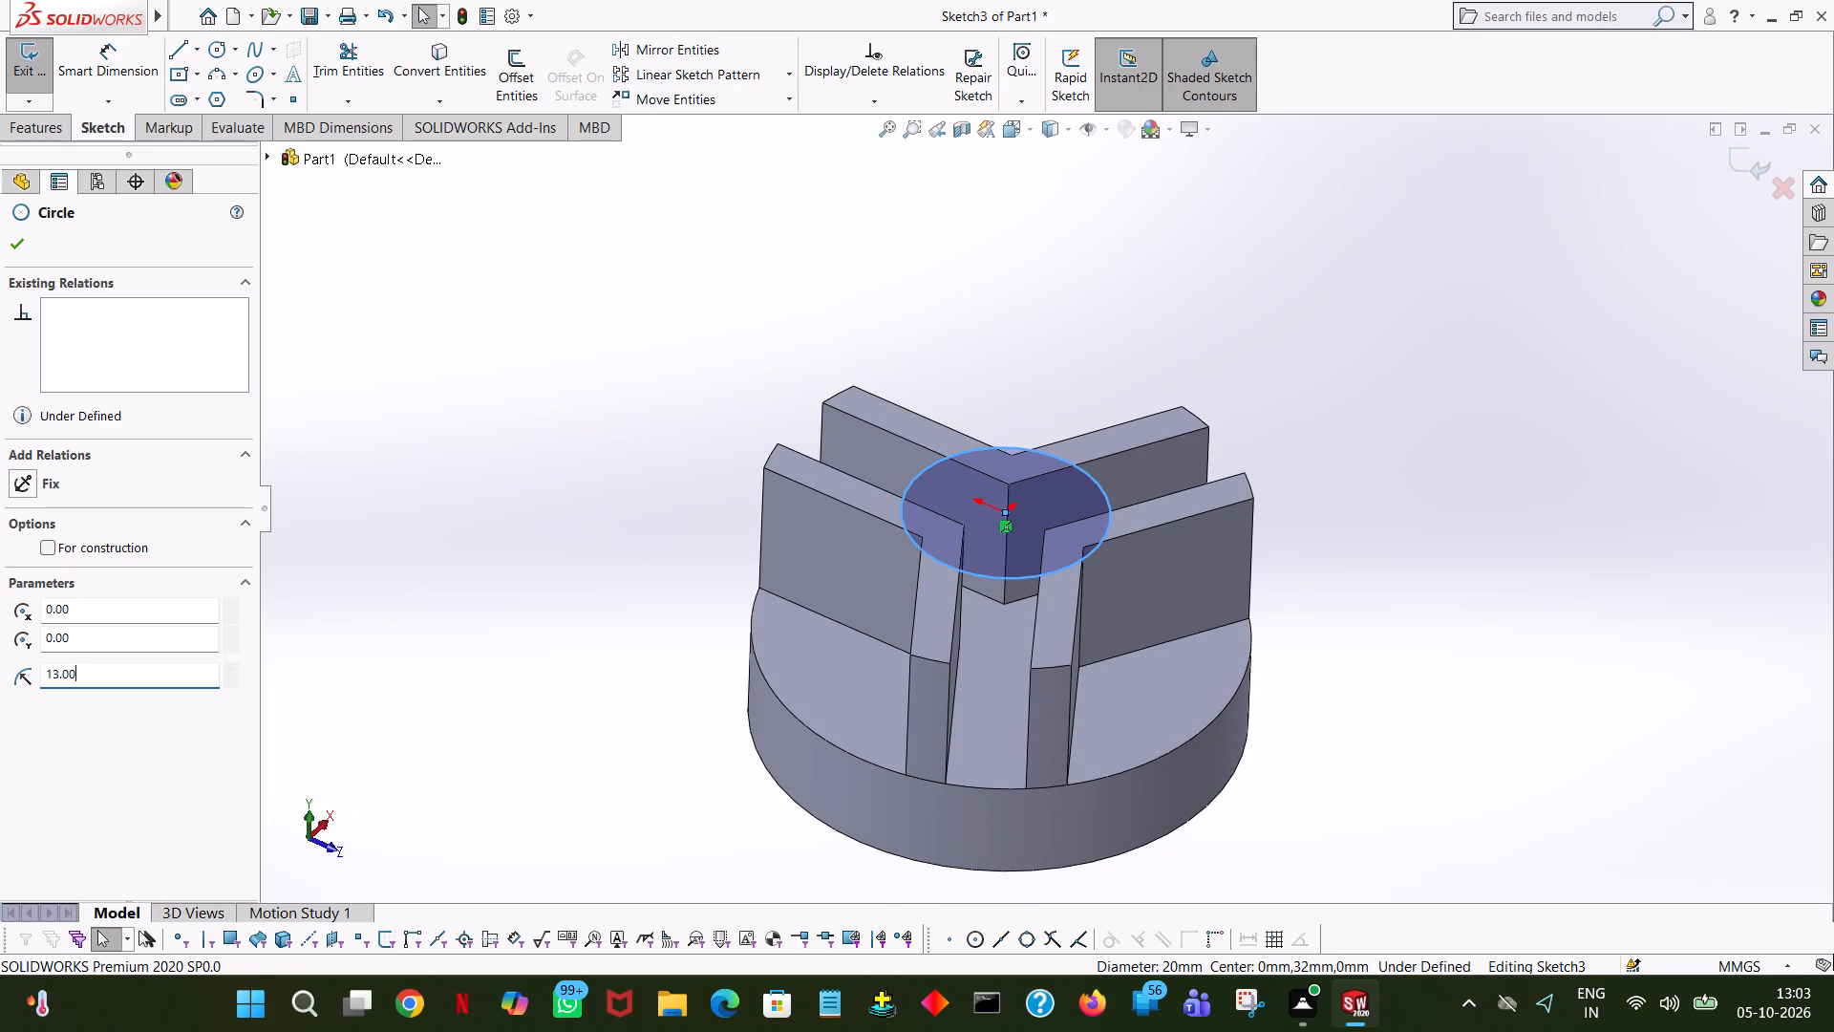
pyautogui.moveTo(188, 682); pyautogui.dragTo(0, 685)
pyautogui.write('10')
pyautogui.press('Return')
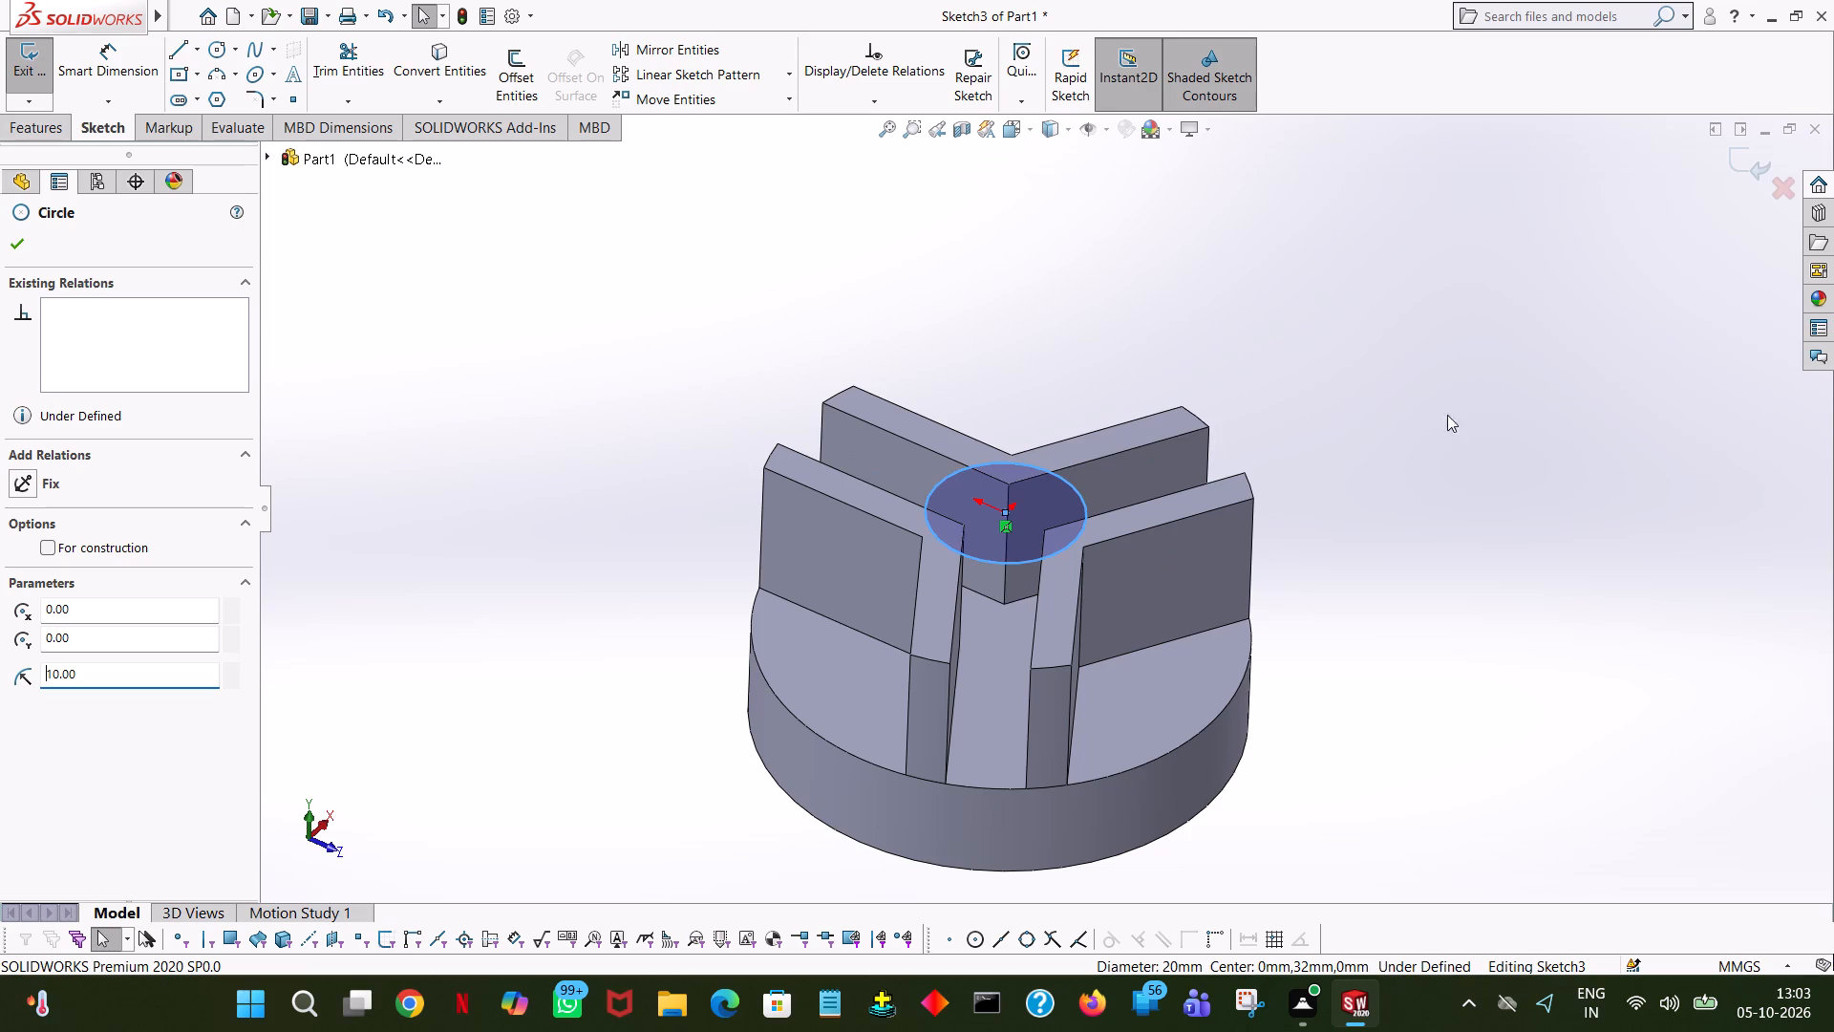
pyautogui.click(4, 247)
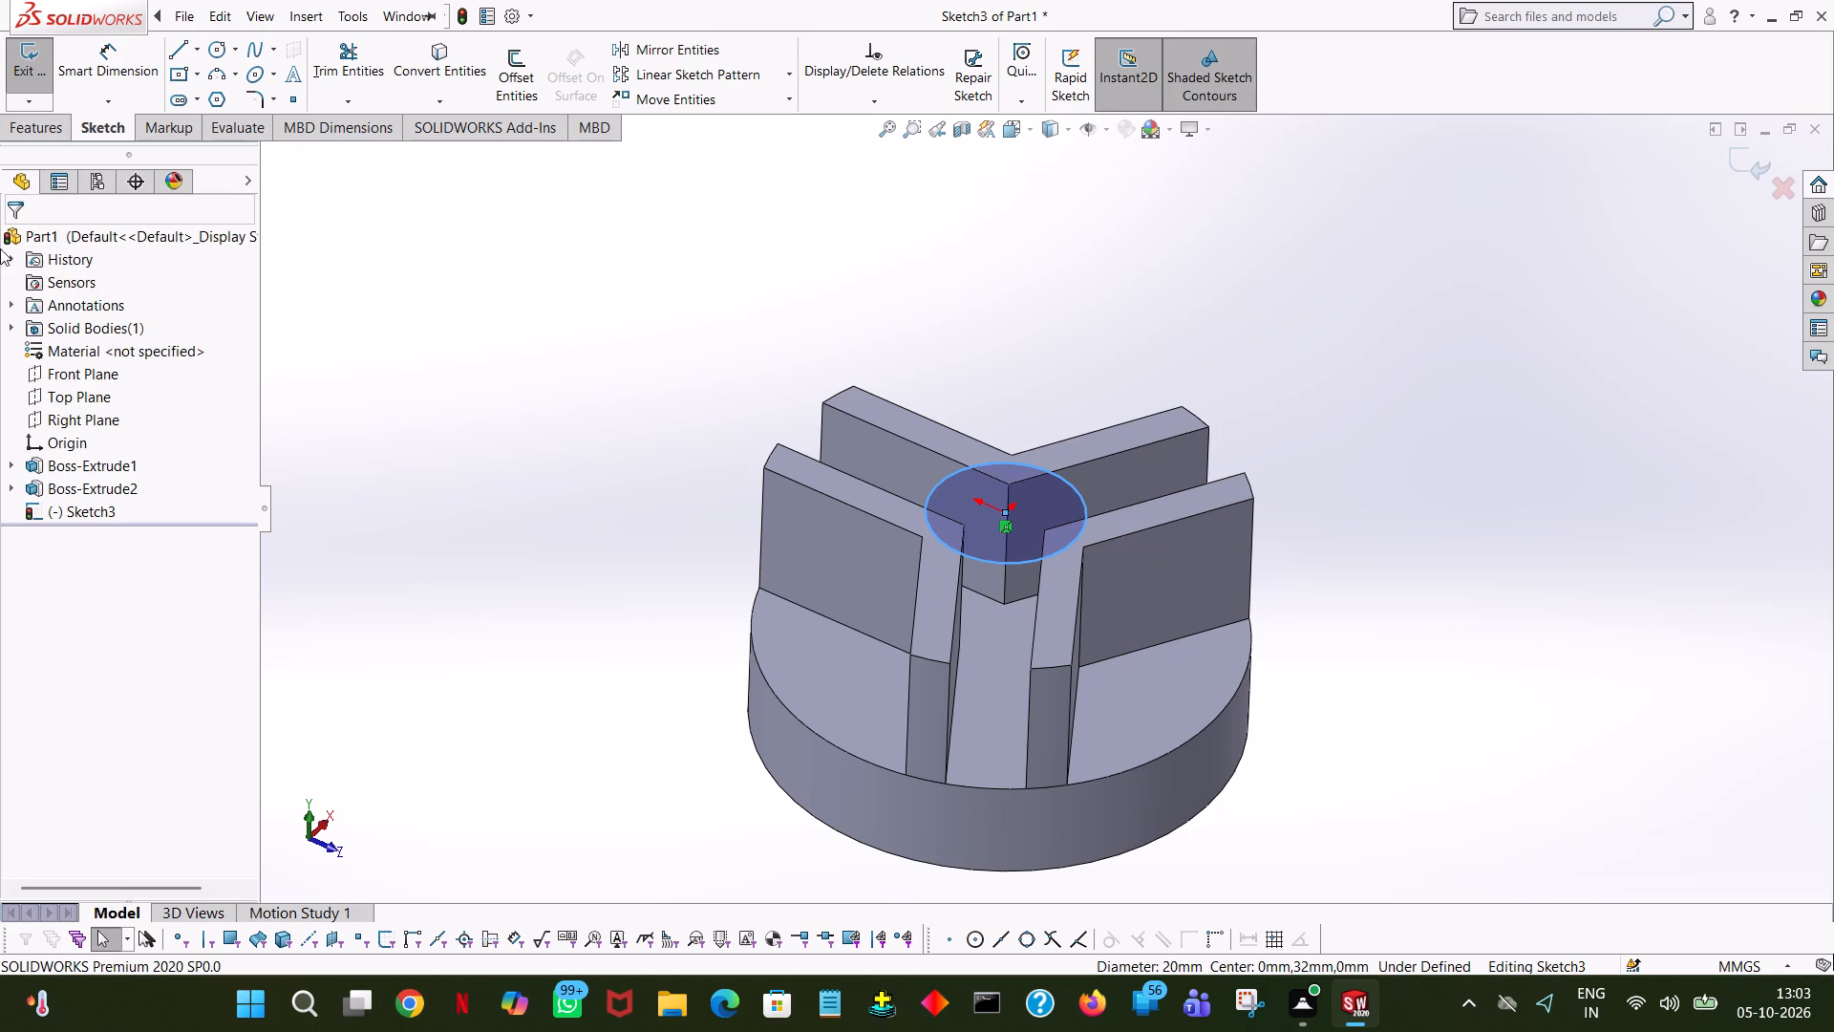
# Cut the central circle with a blind Extruded Cut 22.5 mm deep, down through the jaw walls.
pyautogui.click(23, 118)
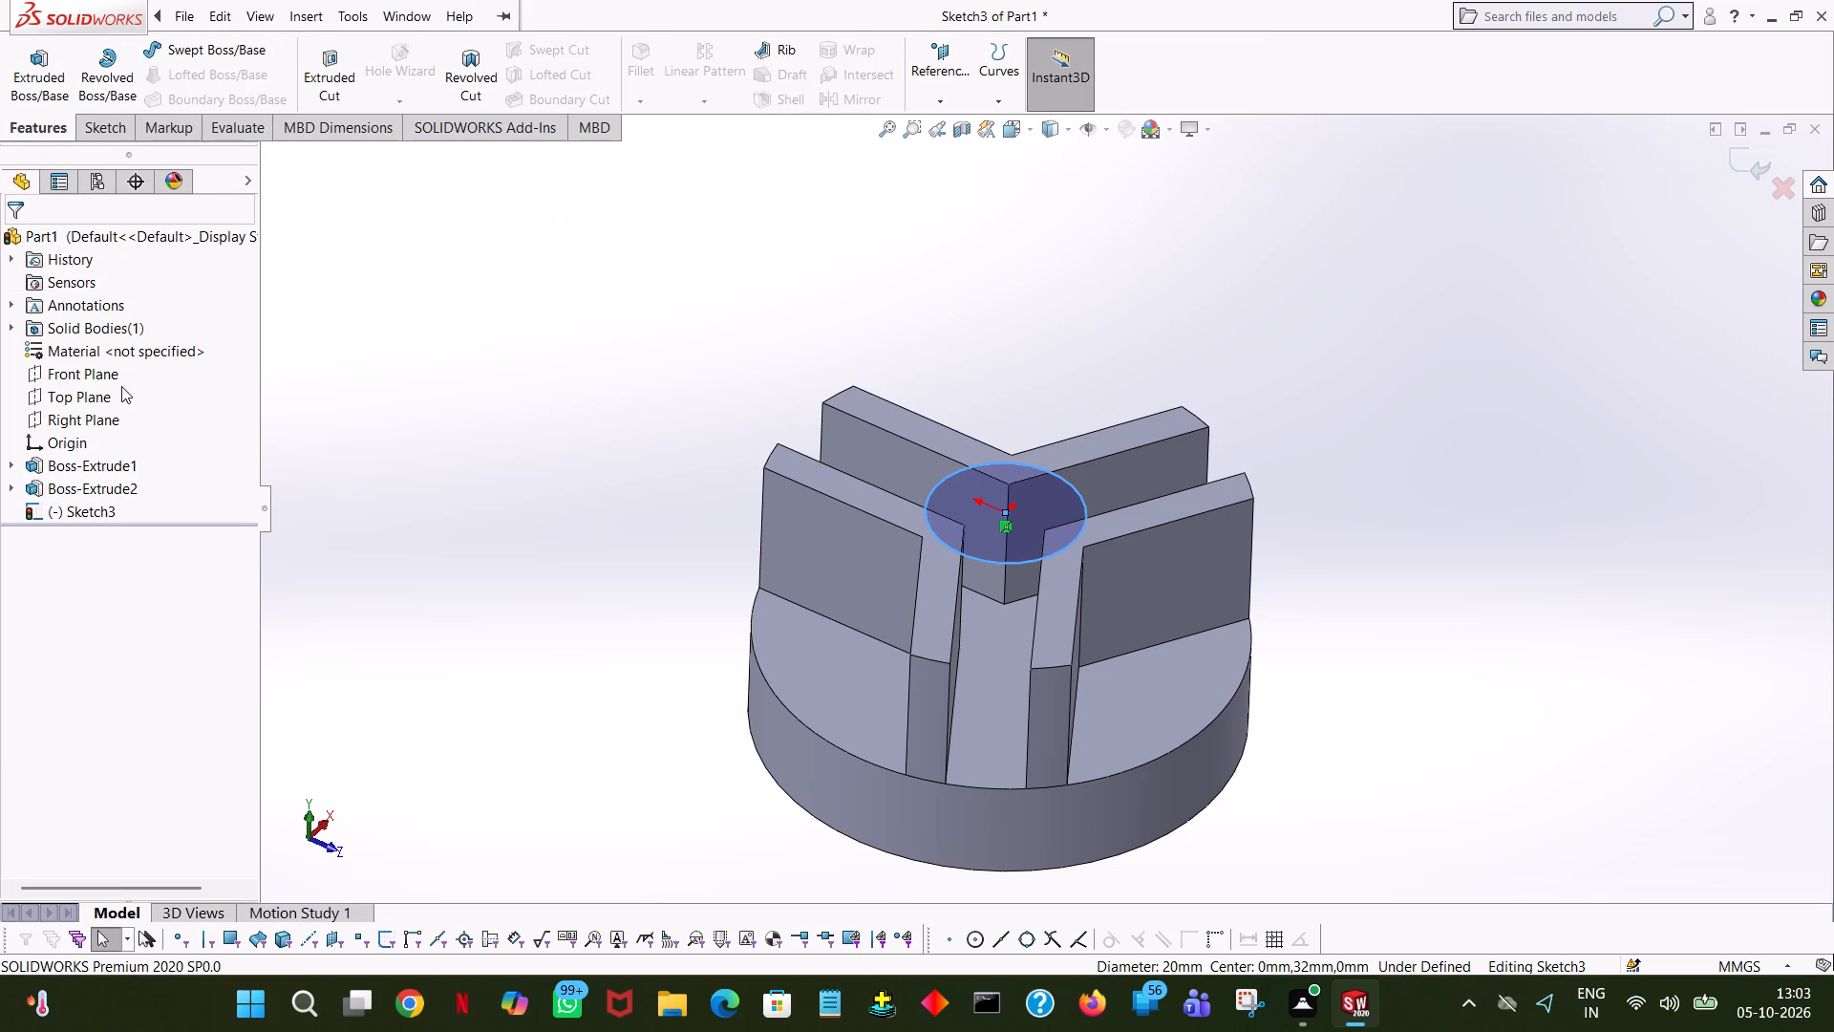
pyautogui.click(645, 217)
pyautogui.click(326, 66)
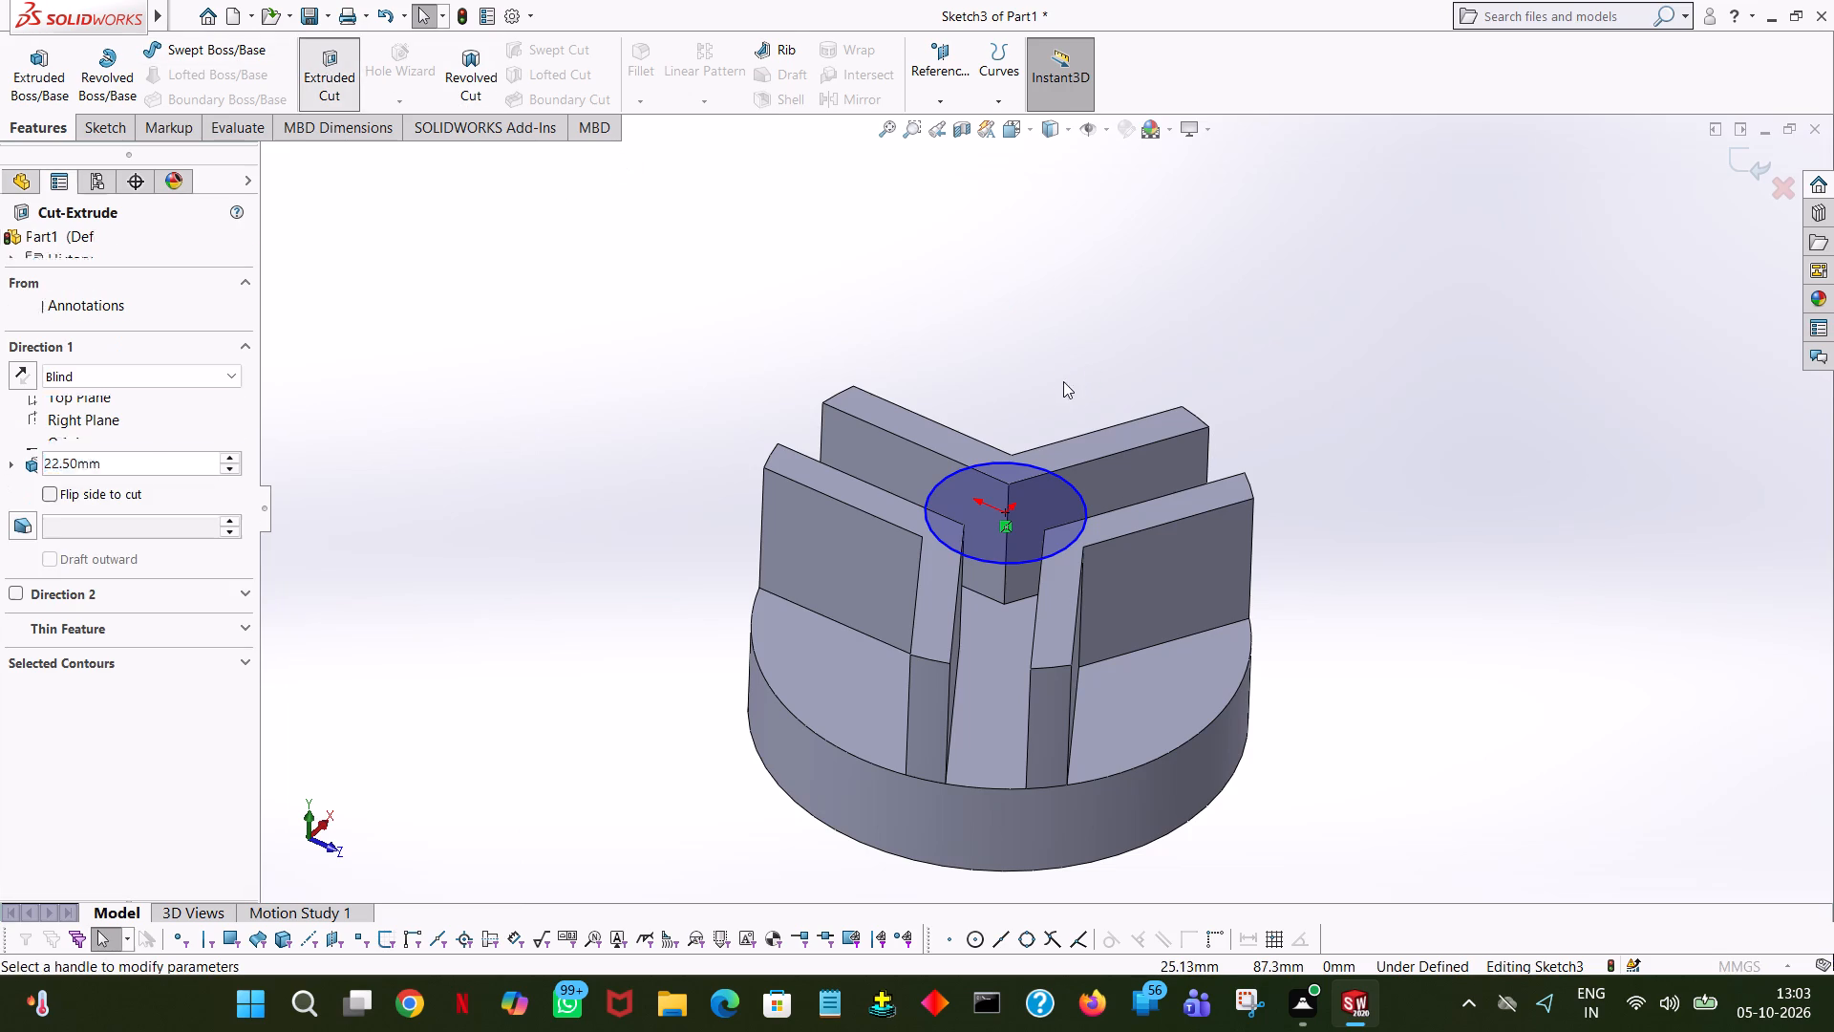
pyautogui.click(6, 247)
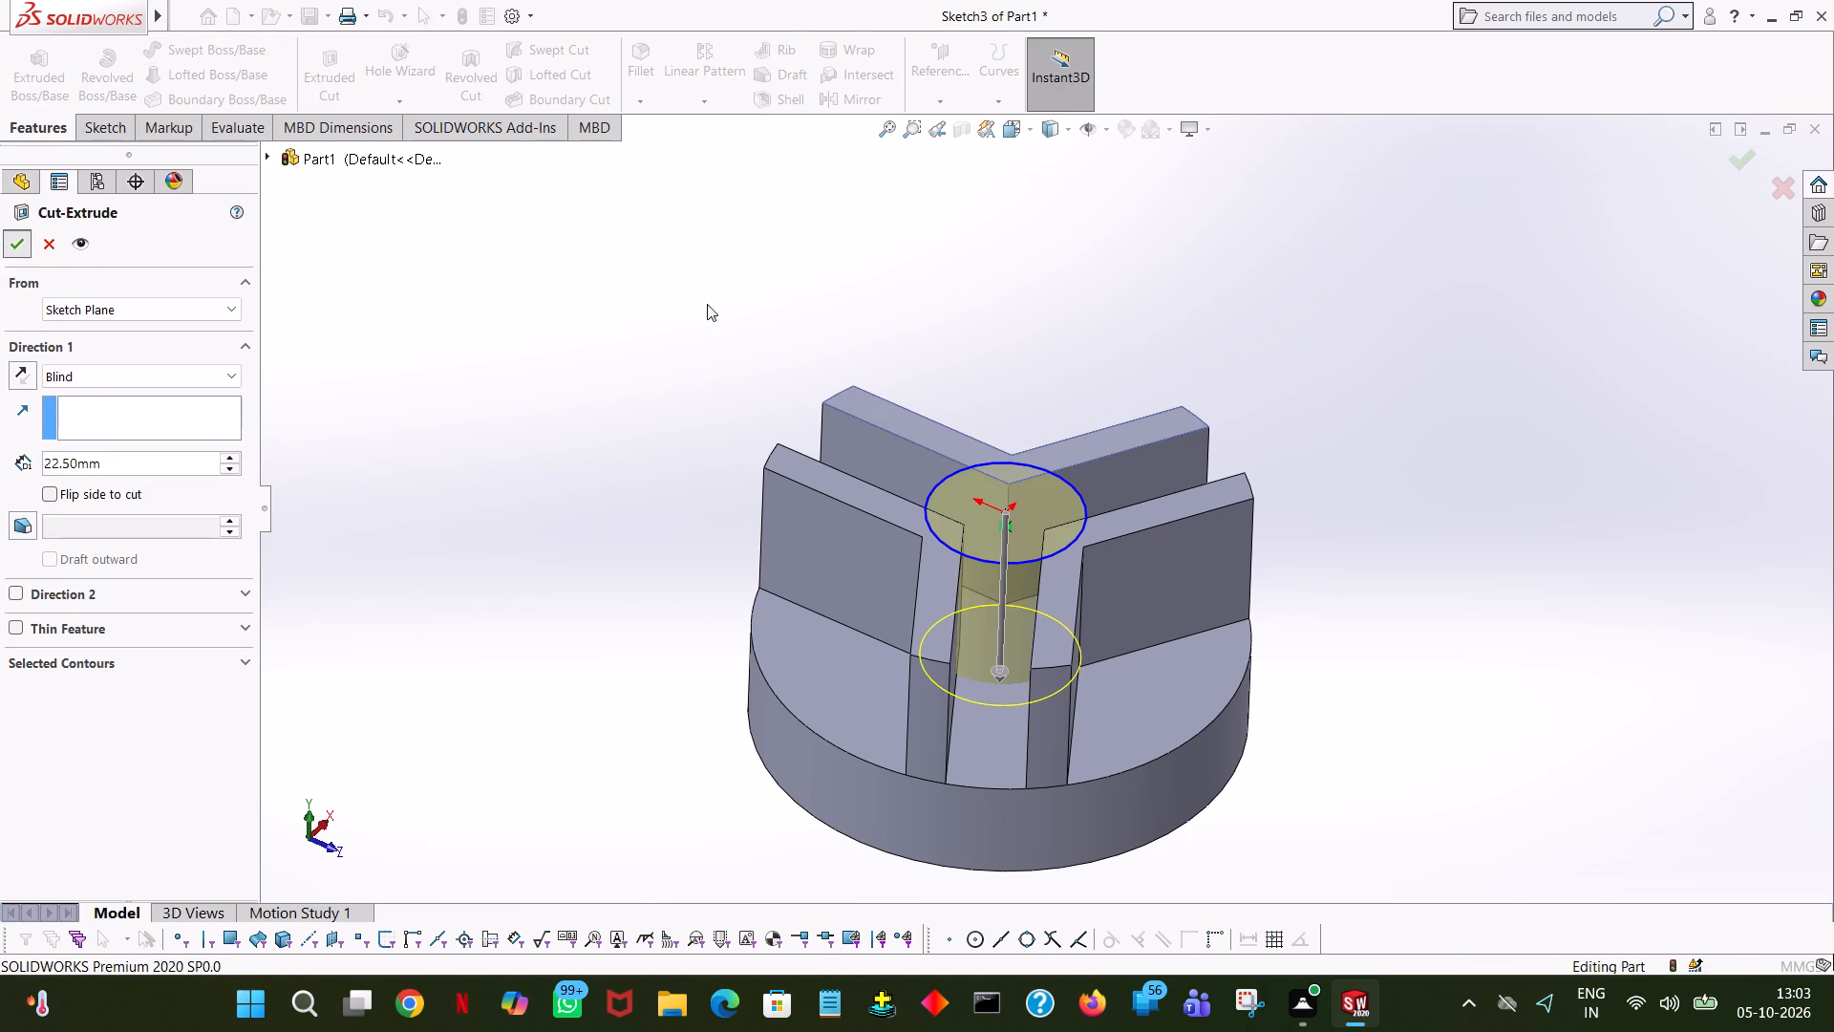
pyautogui.click(1162, 322)
pyautogui.moveTo(1162, 322); pyautogui.dragTo(1161, 459, button='middle')
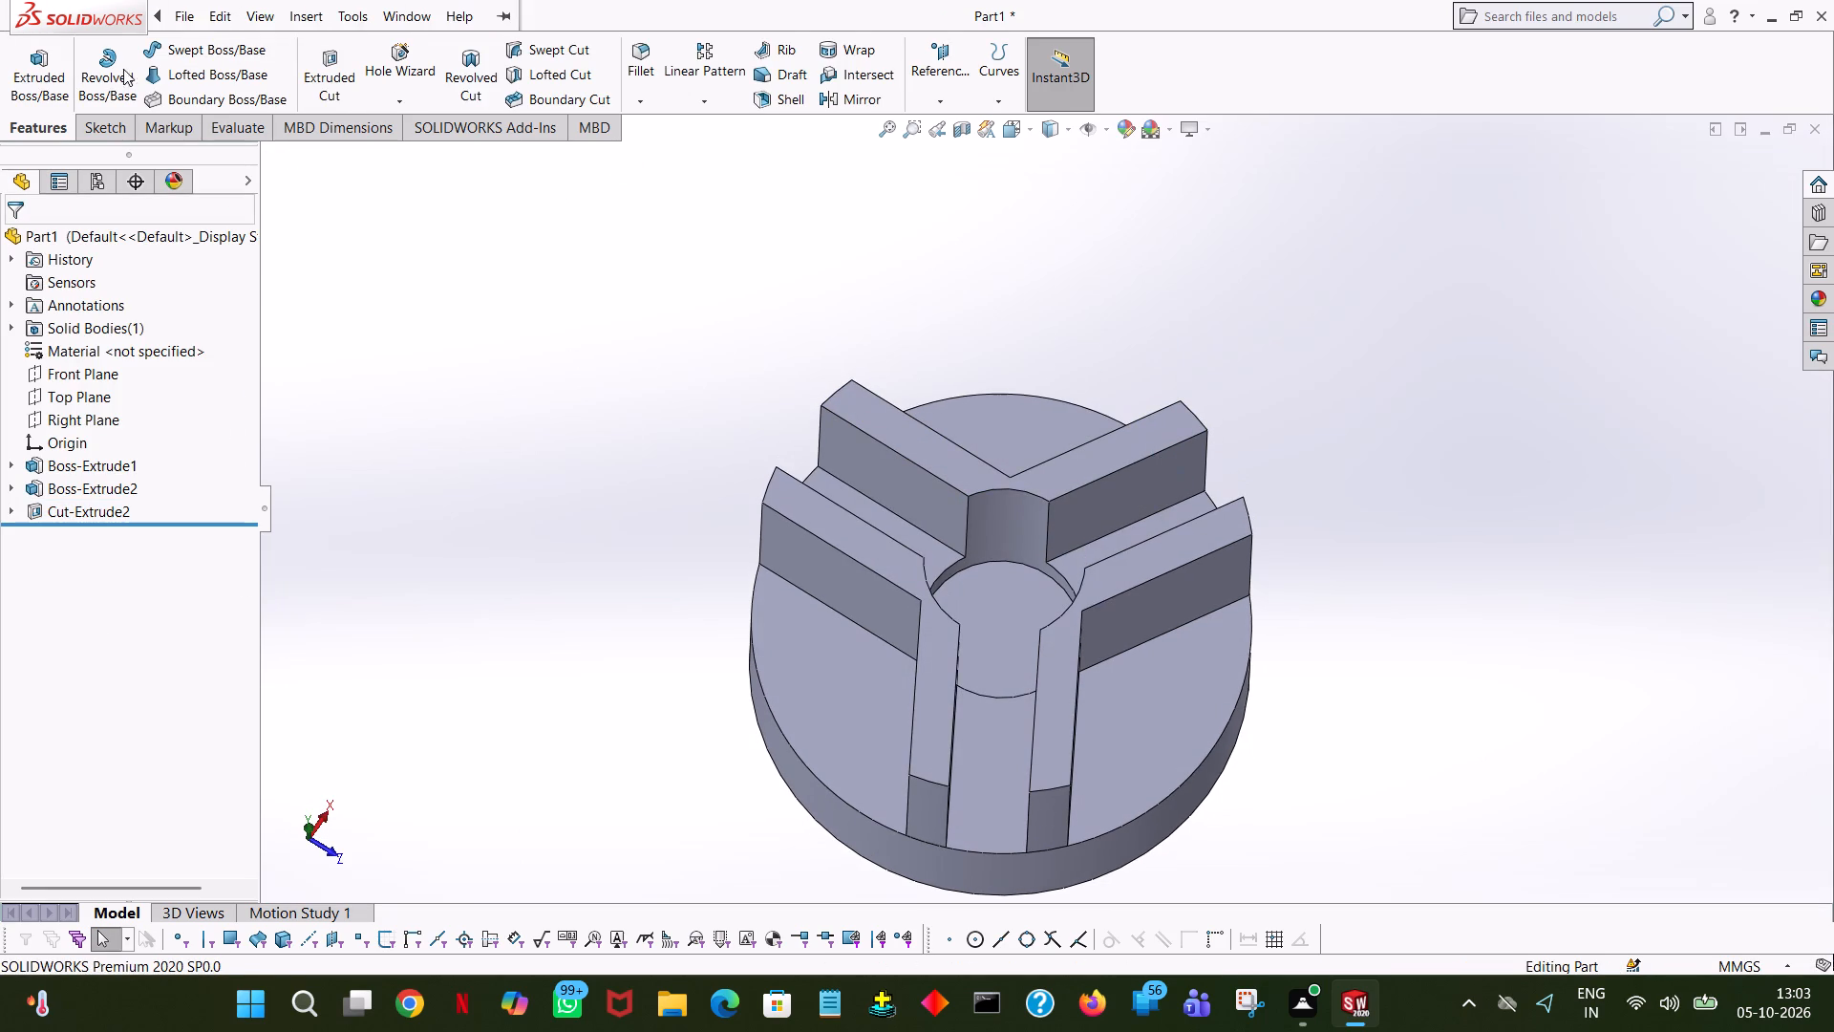
# Start an Extruded Boss sketch on the top face of the jaw walls and draw an origin-centred circle of about 13.6 mm radius.
pyautogui.click(37, 83)
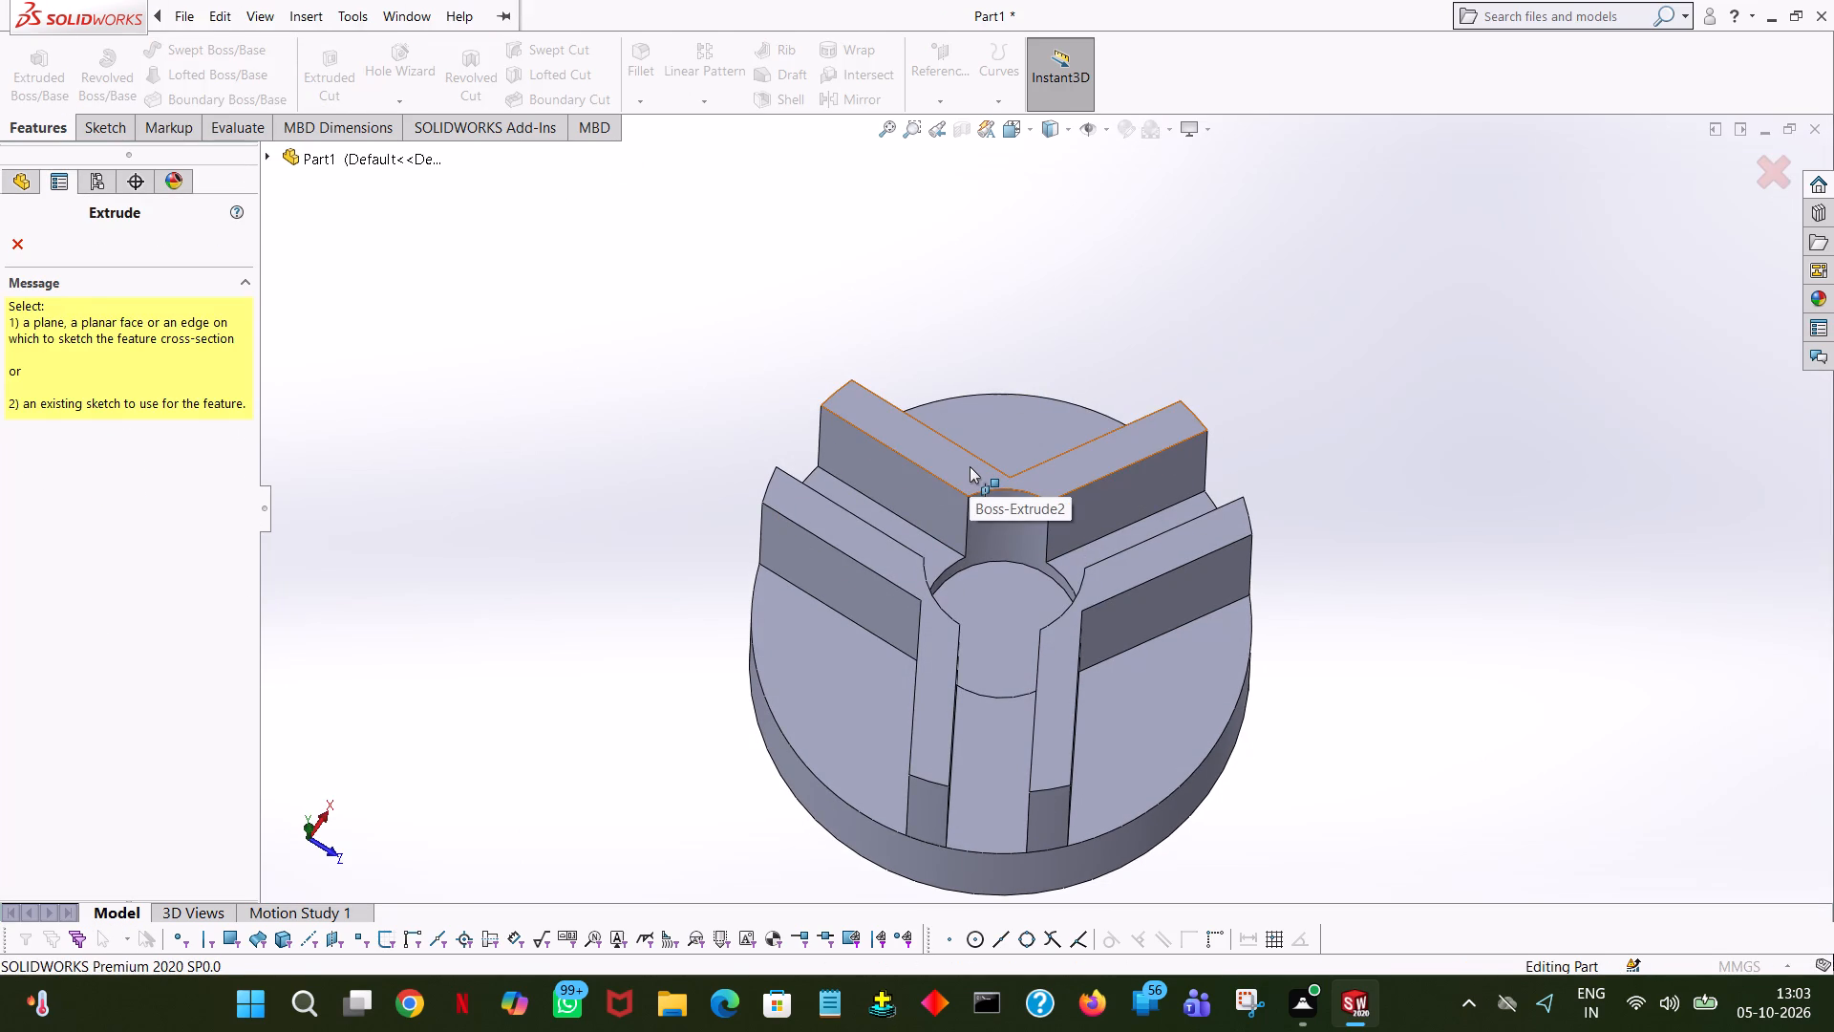
pyautogui.click(970, 466)
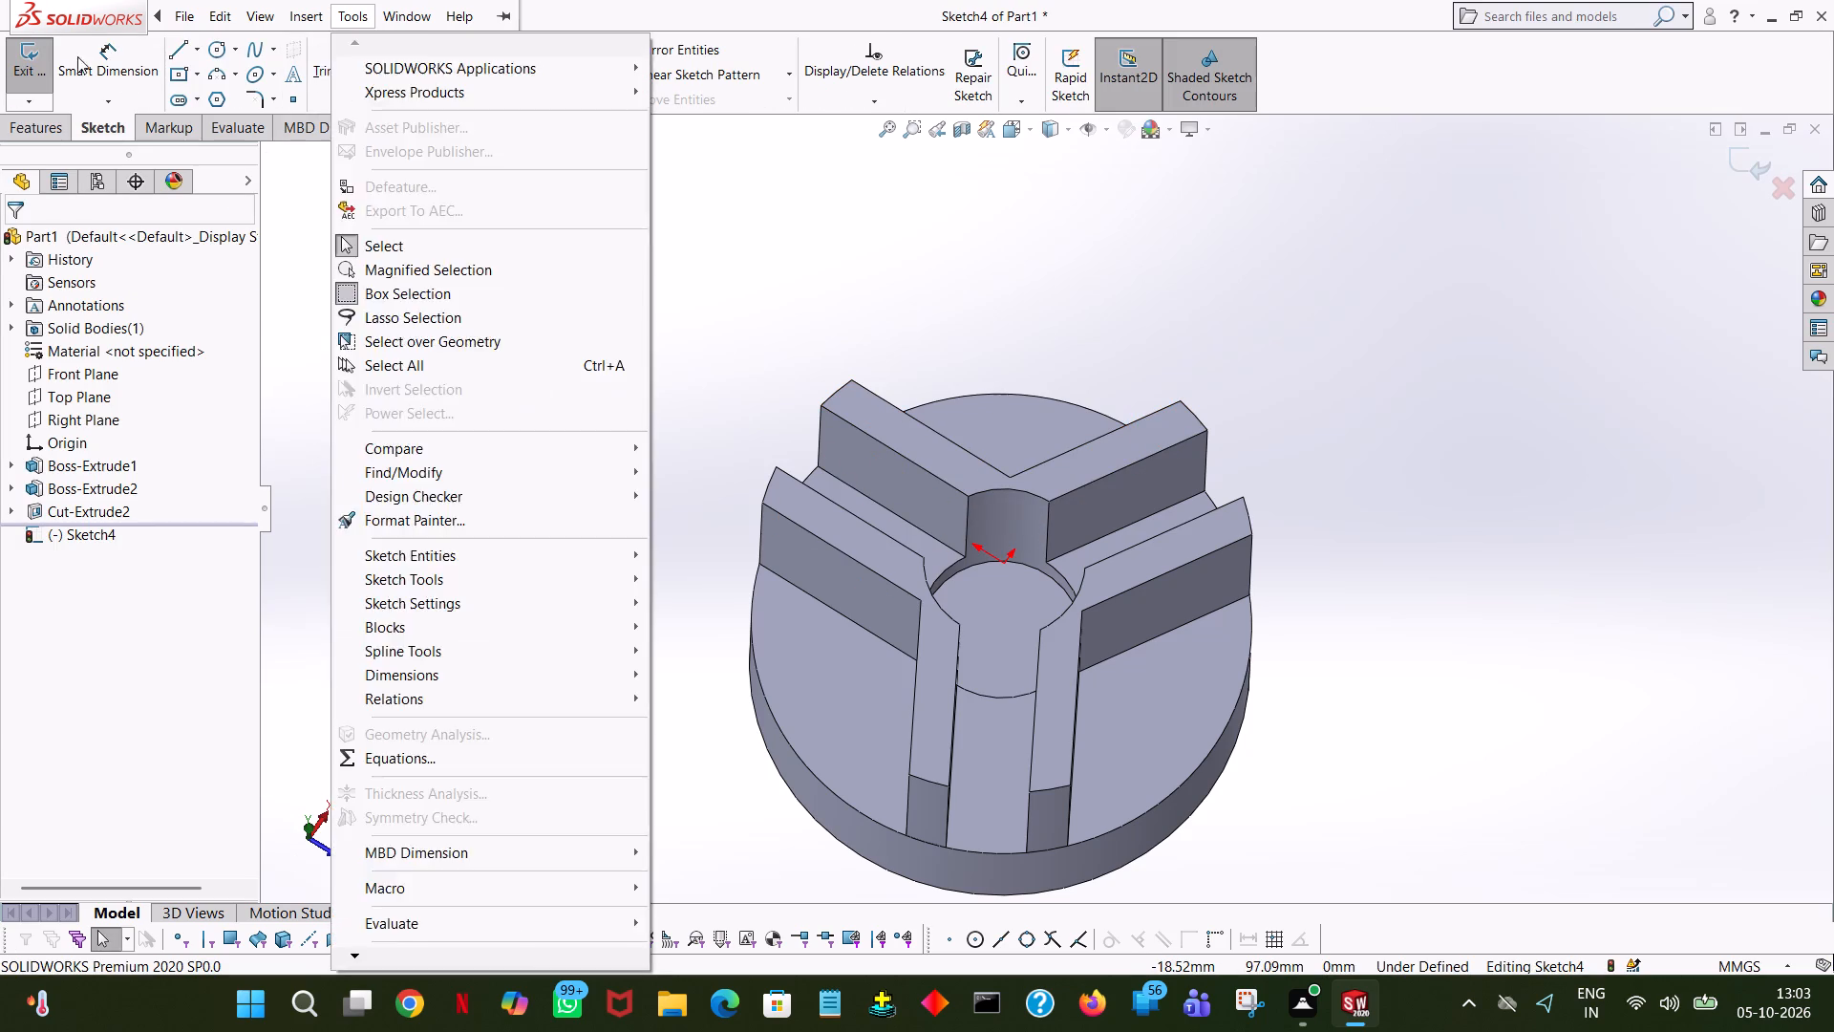
pyautogui.click(675, 161)
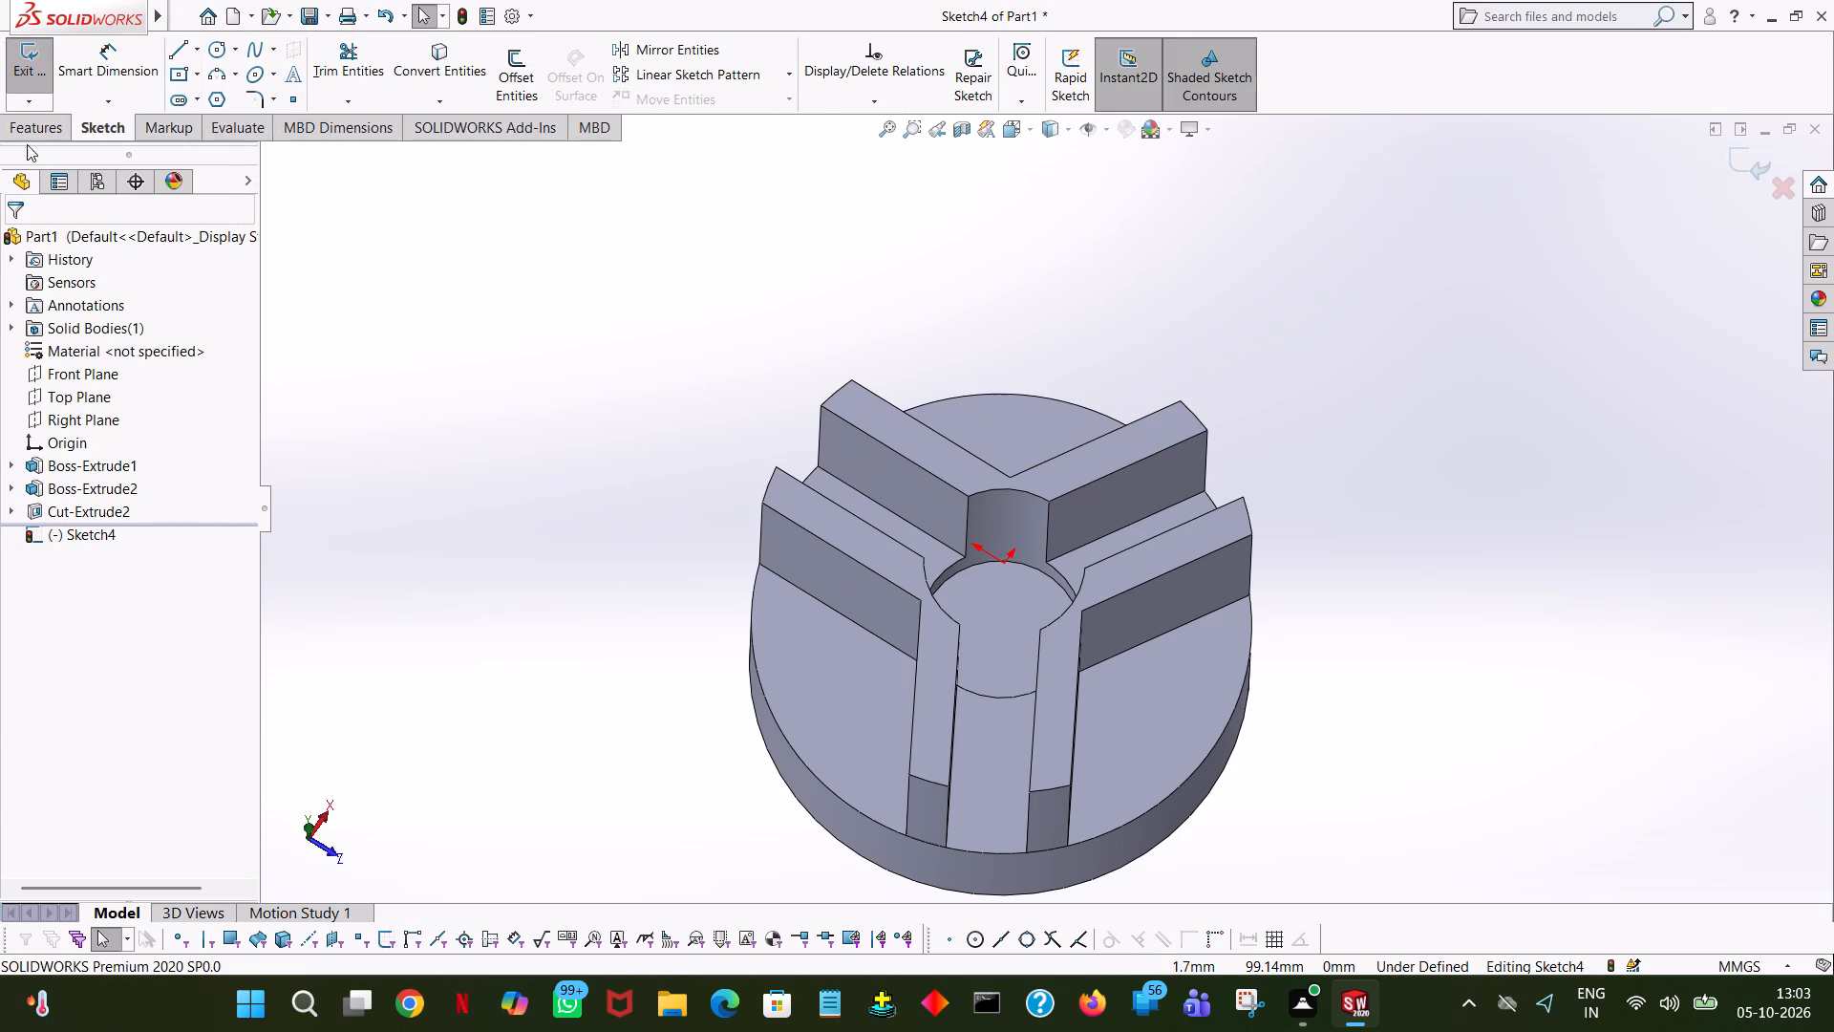
pyautogui.click(27, 130)
pyautogui.click(122, 127)
pyautogui.click(211, 42)
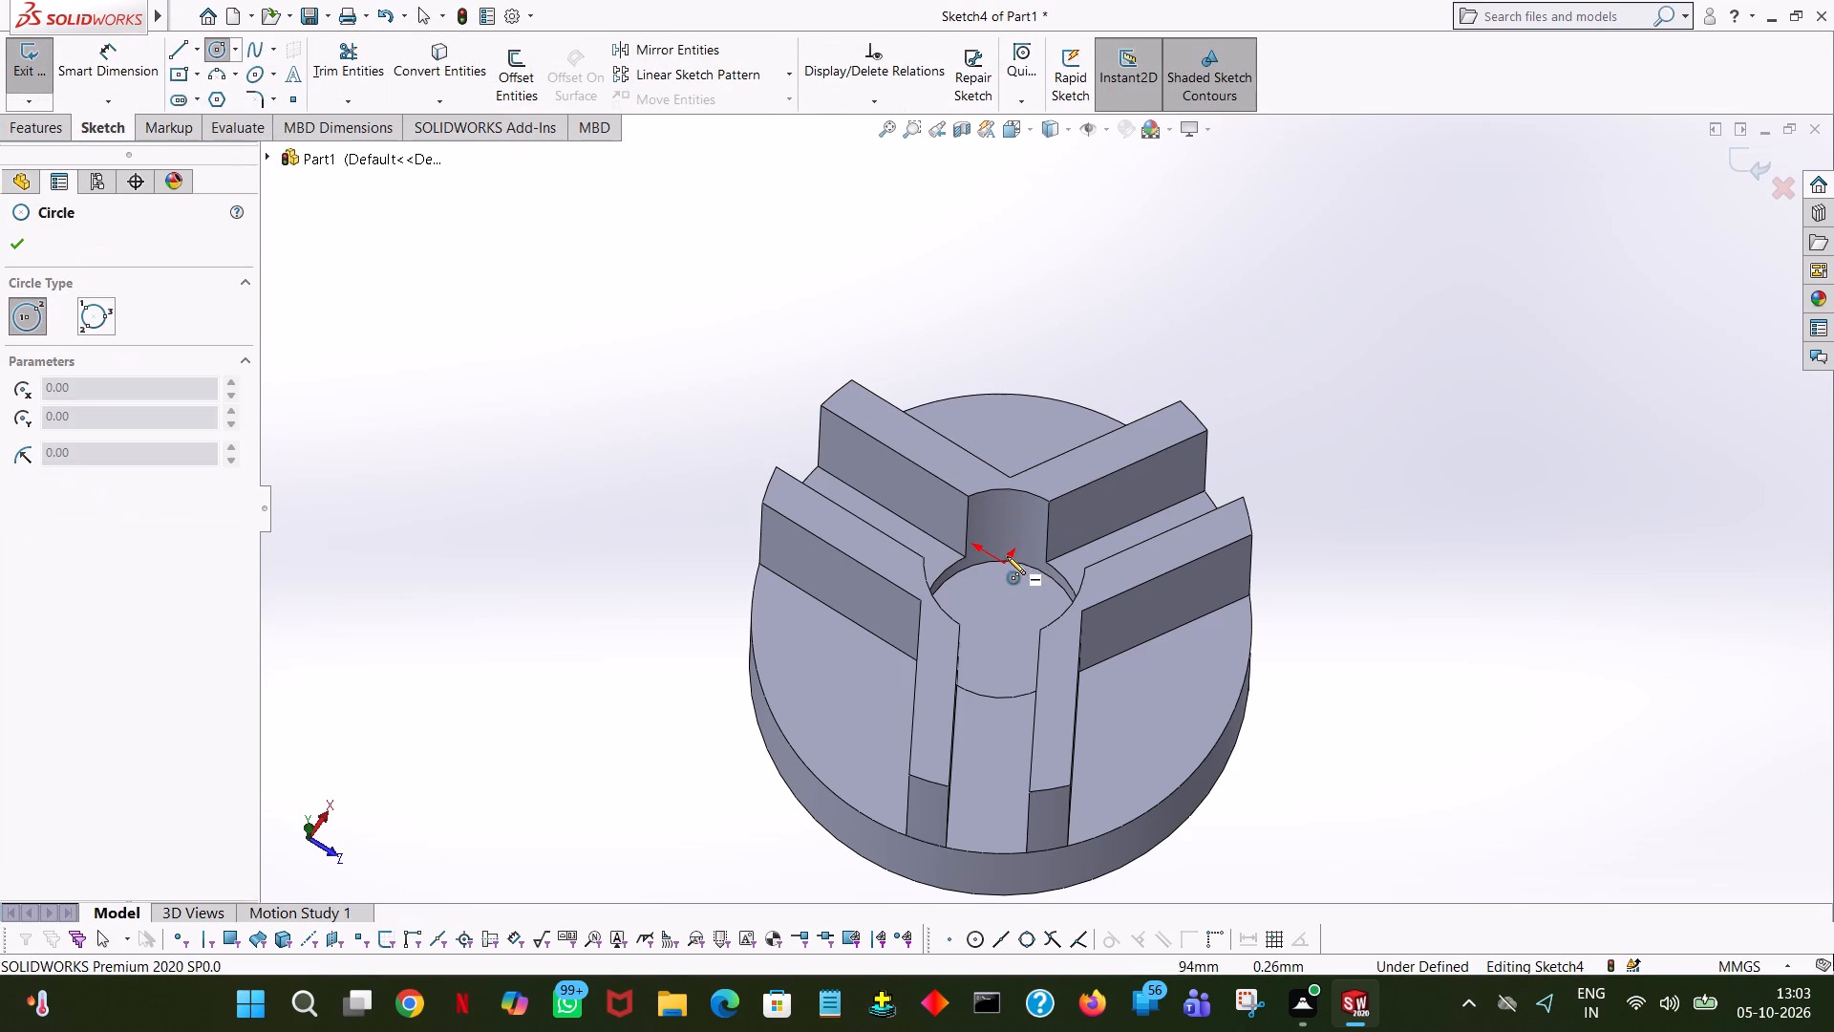
pyautogui.moveTo(1348, 646); pyautogui.dragTo(1342, 842, button='middle')
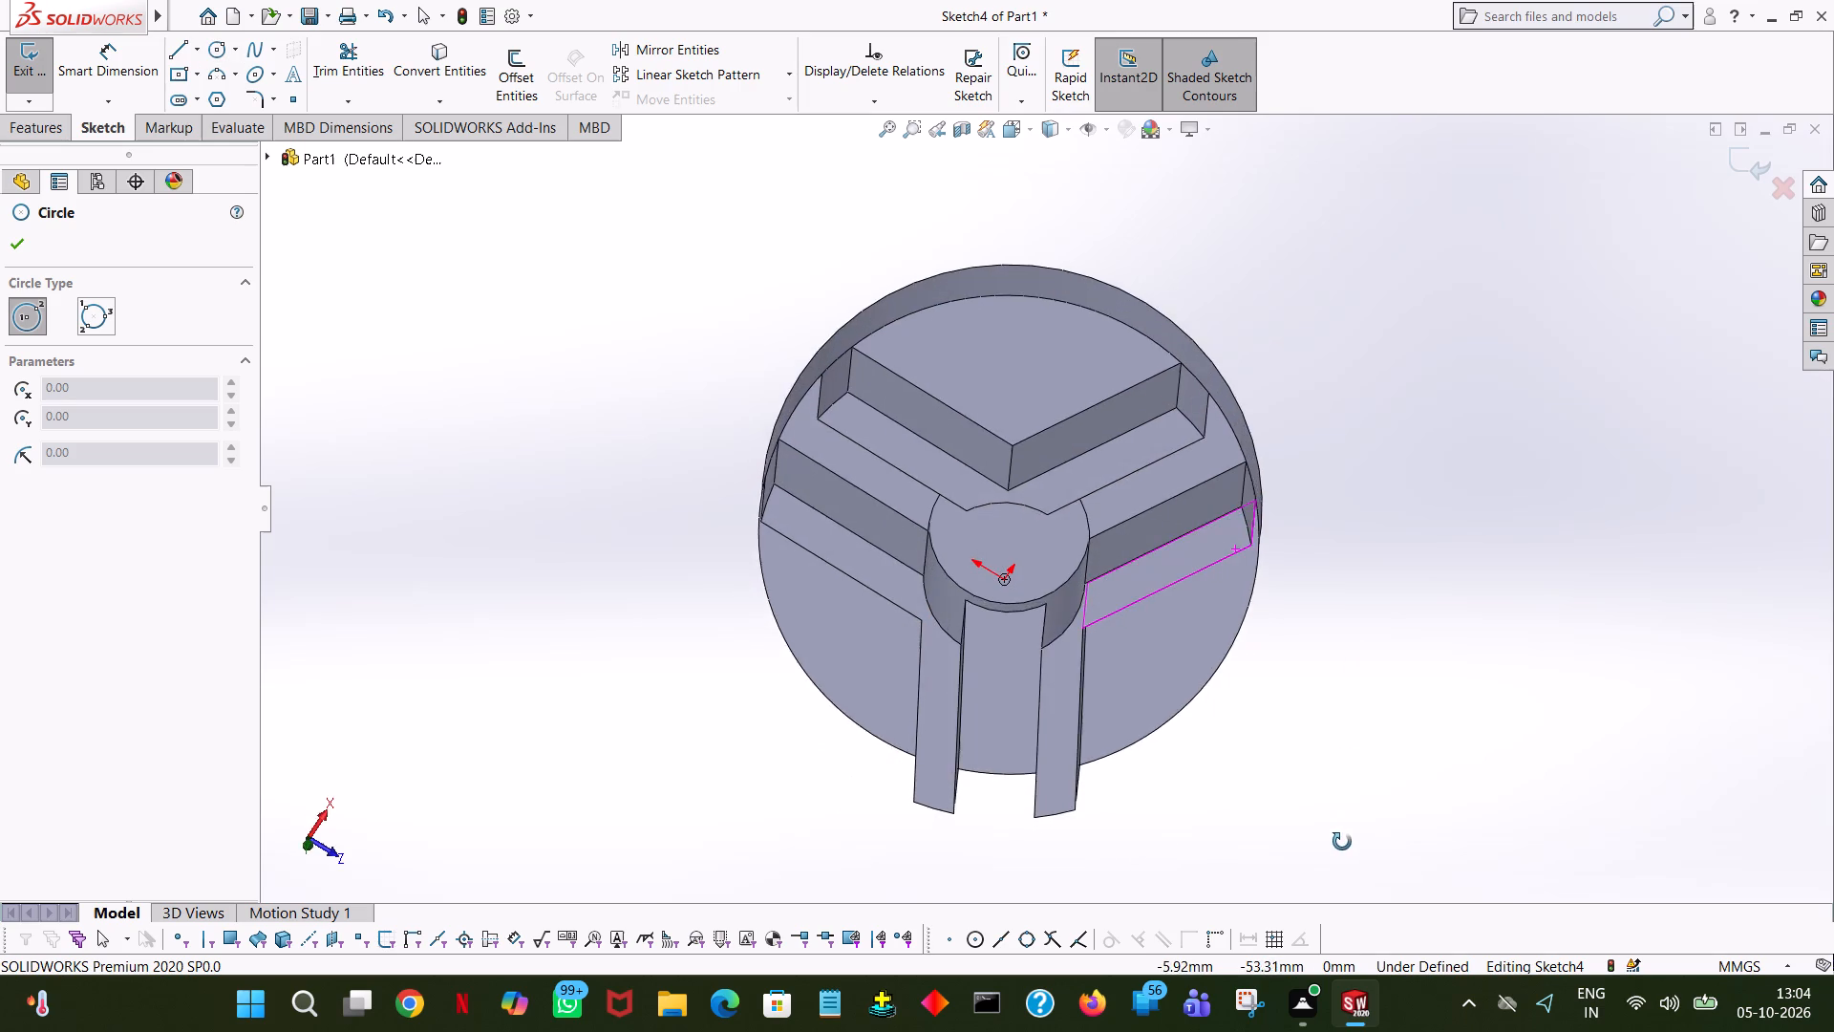
pyautogui.moveTo(1342, 842); pyautogui.dragTo(1445, 758, button='middle')
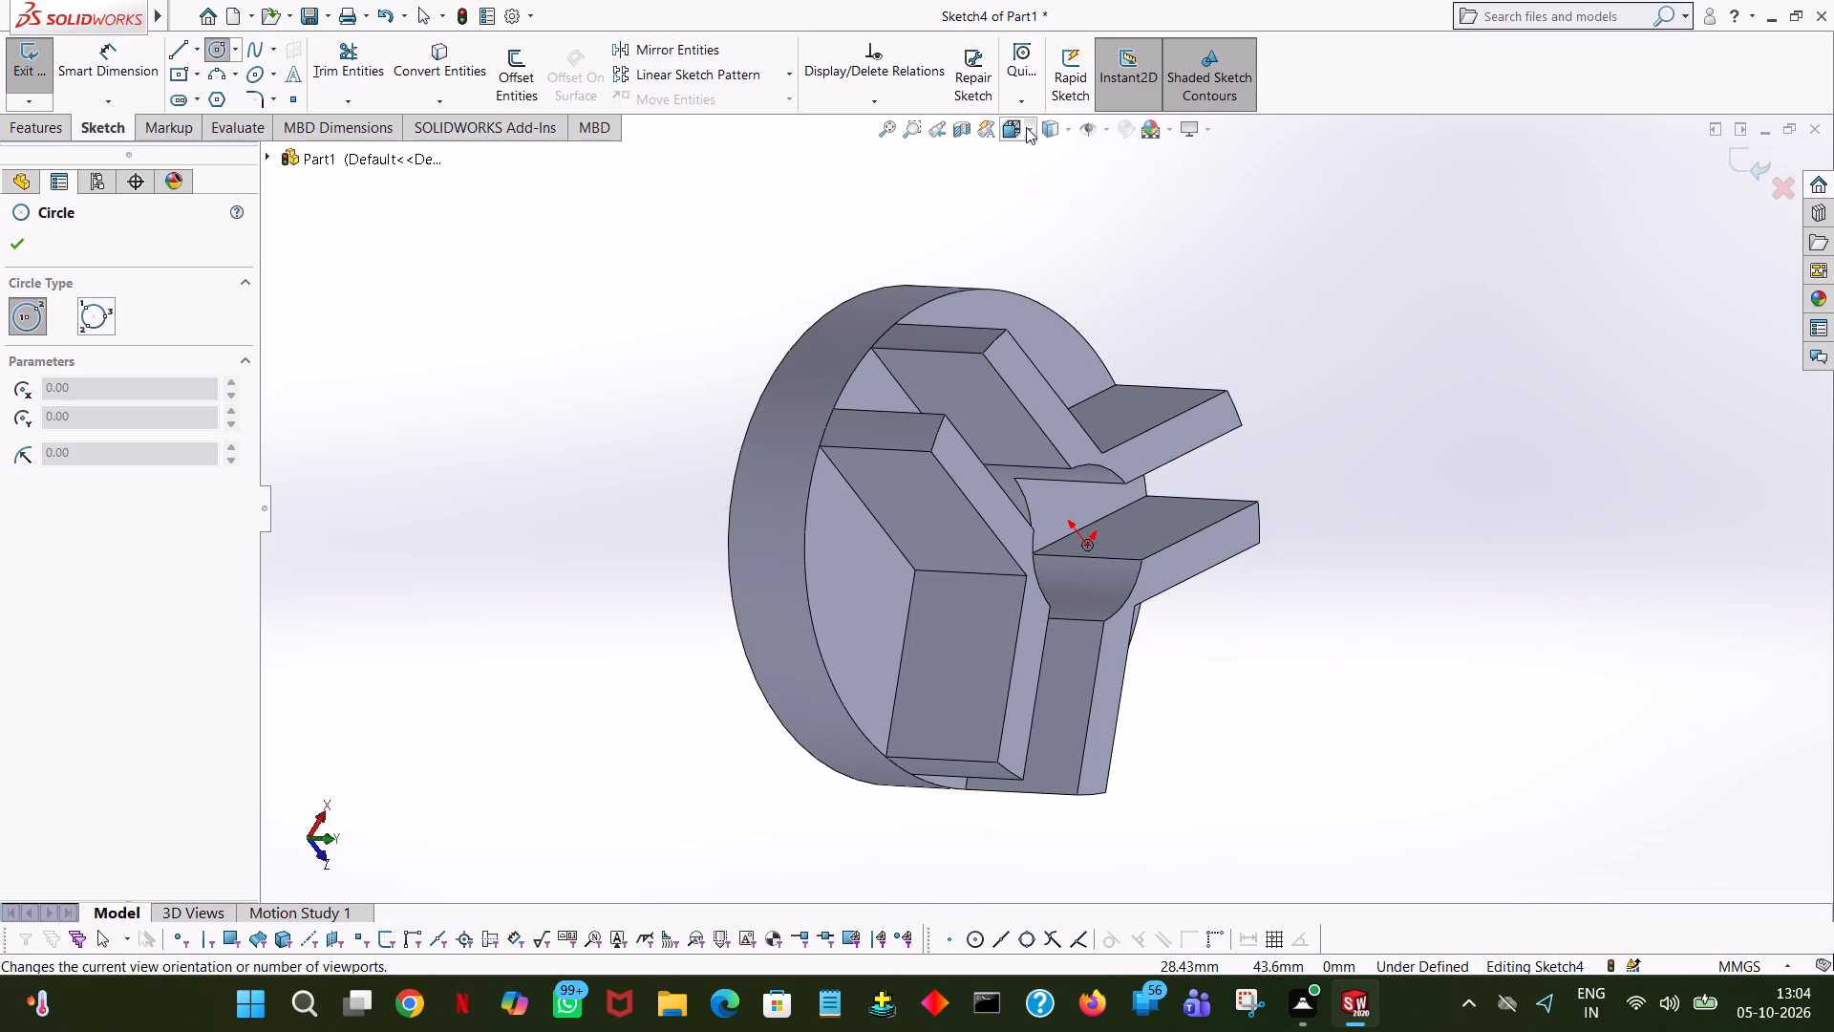
pyautogui.click(1026, 127)
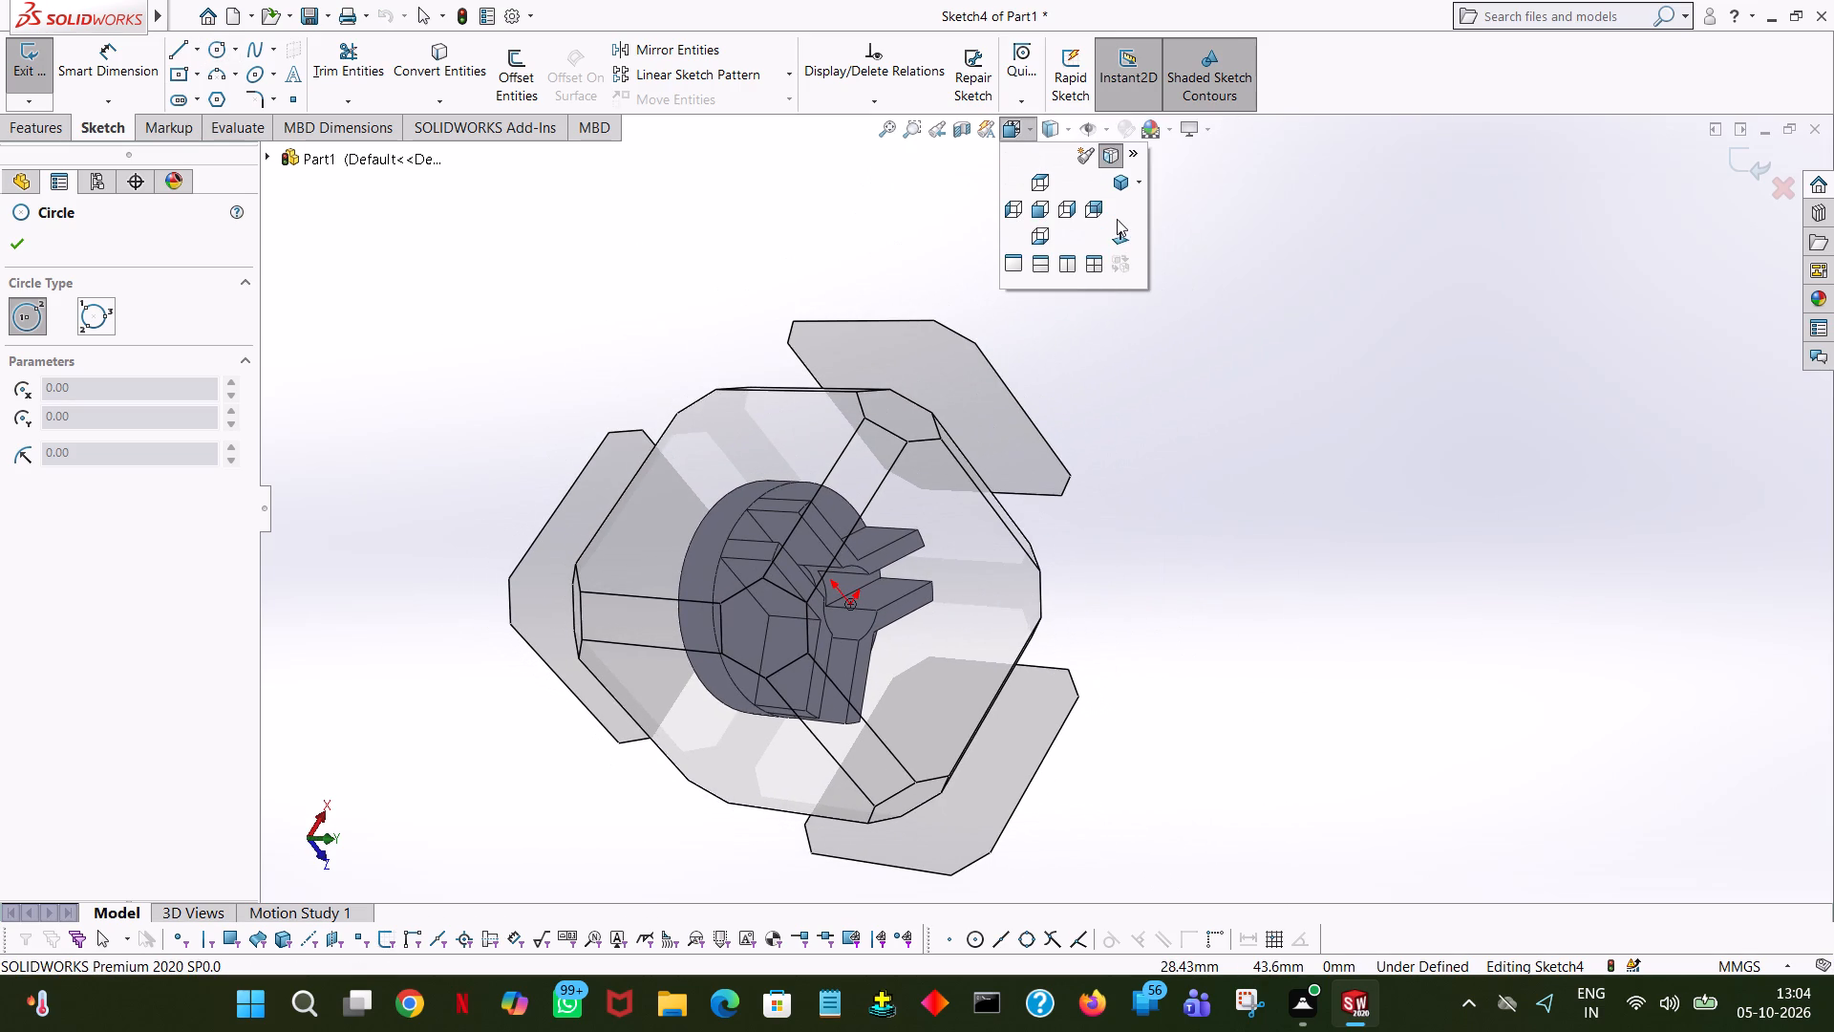
pyautogui.click(1117, 233)
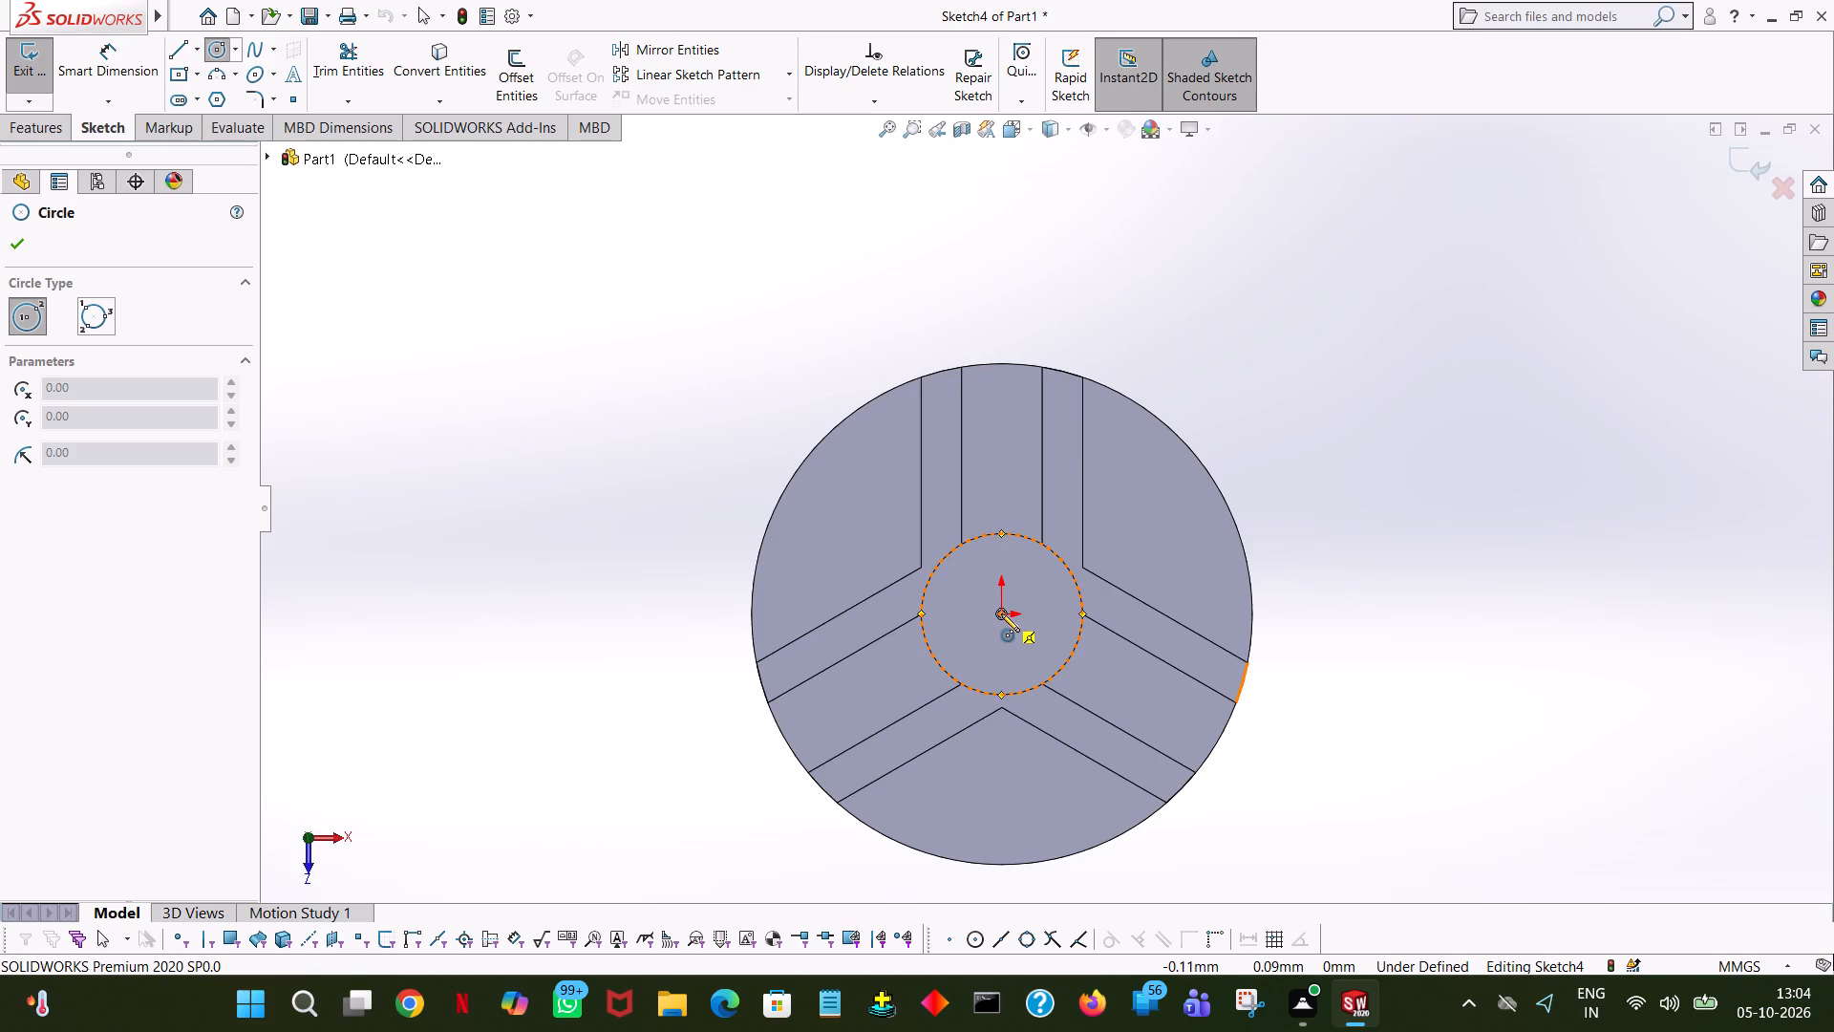
pyautogui.click(1000, 613)
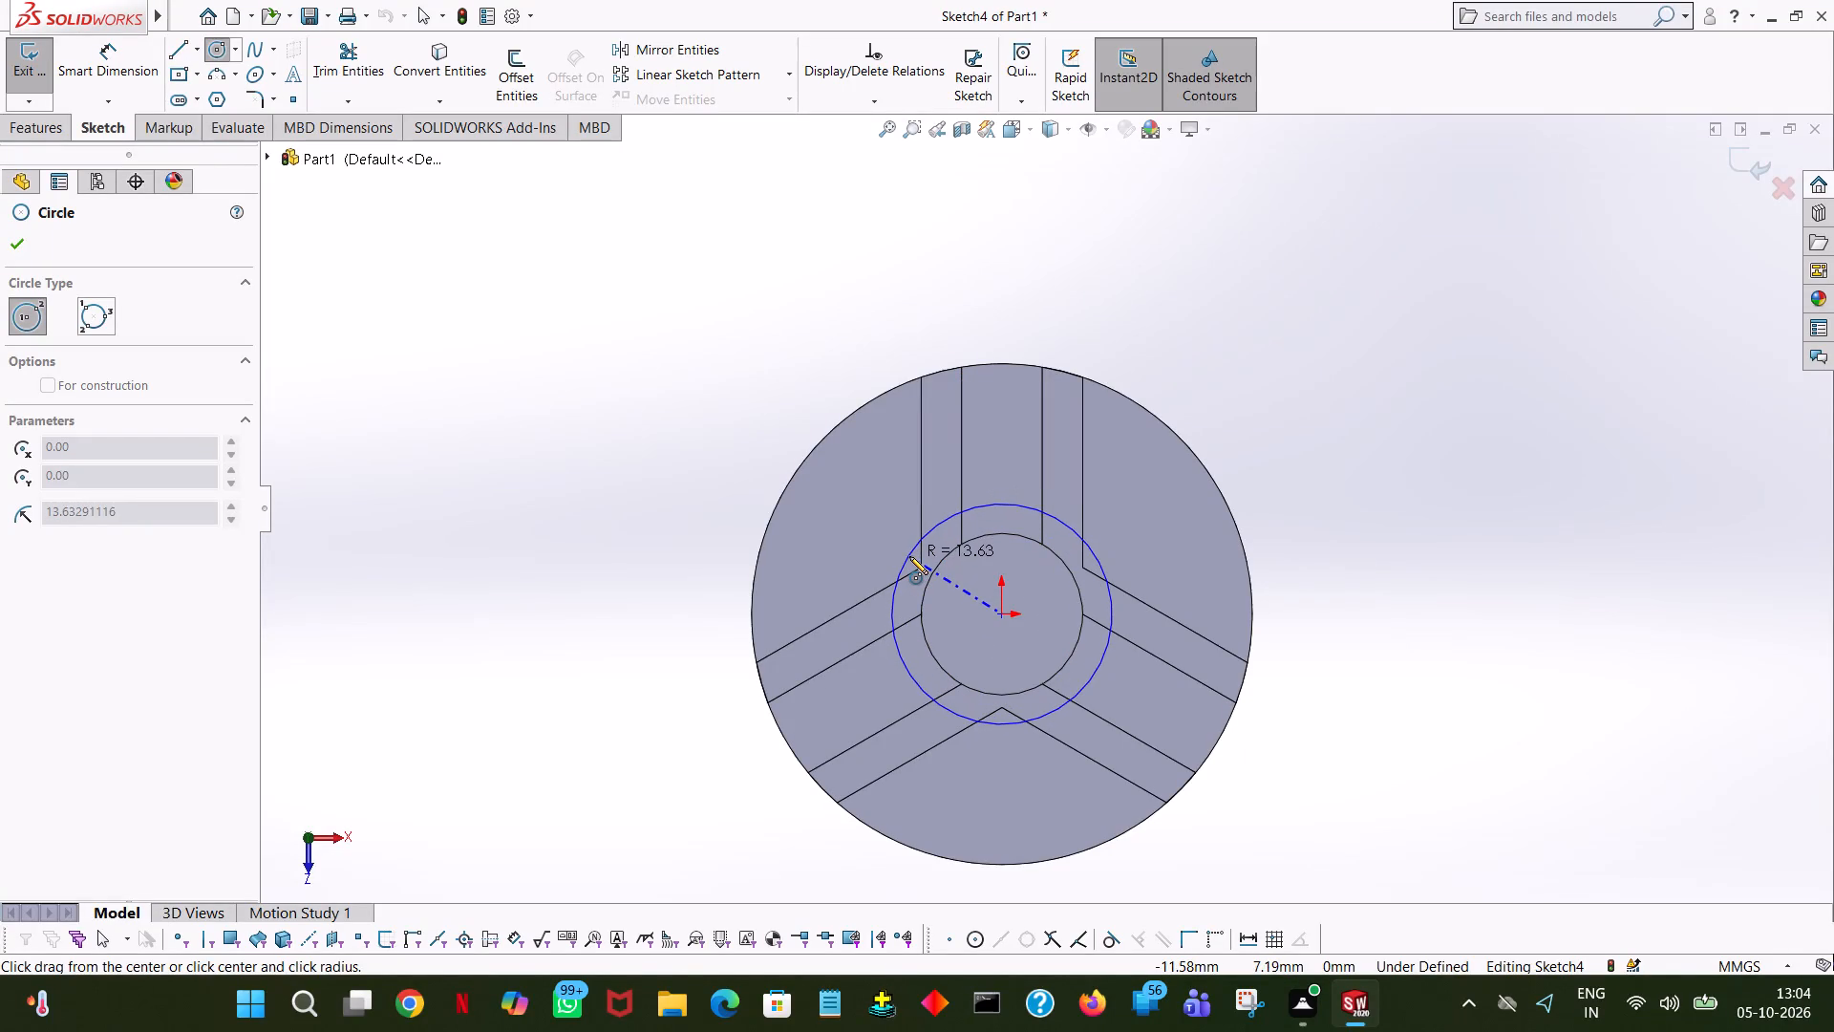
pyautogui.click(909, 556)
# Set the new circle's radius to 13 mm and finish the circle.
pyautogui.write('13')
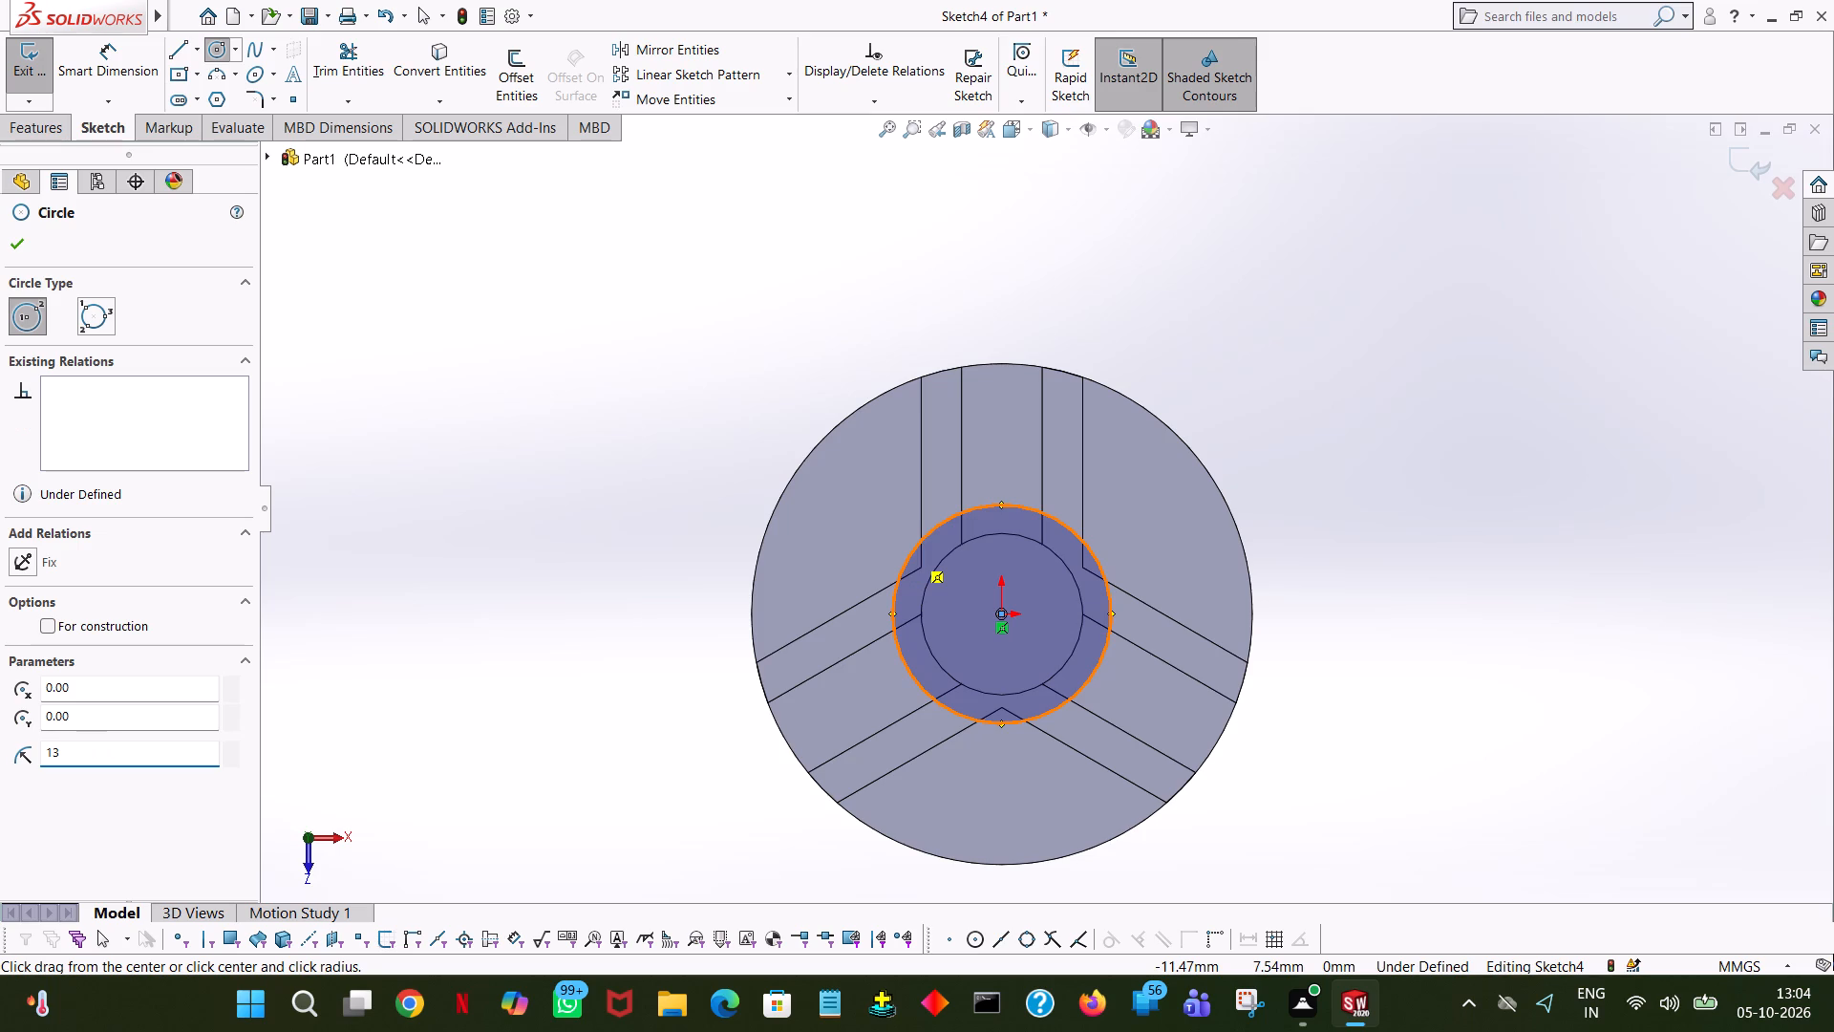
pyautogui.press('3')
pyautogui.press('BackSpace')
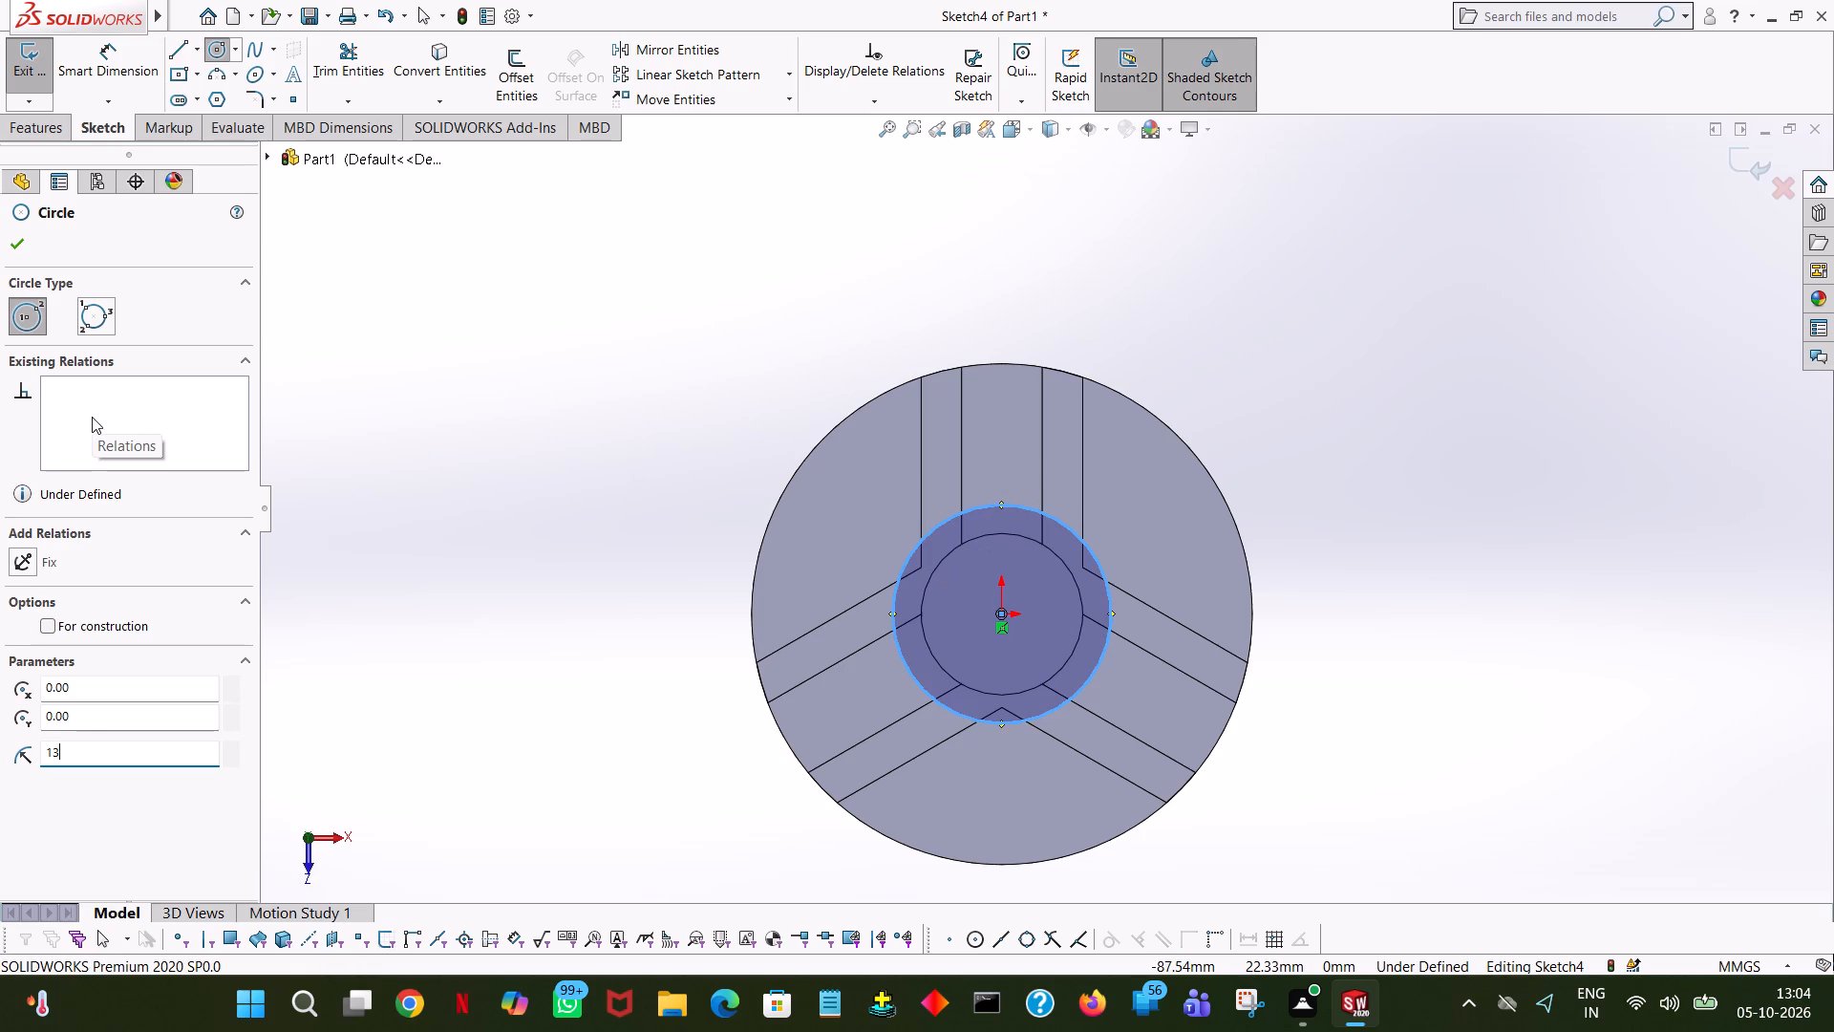
pyautogui.click(18, 251)
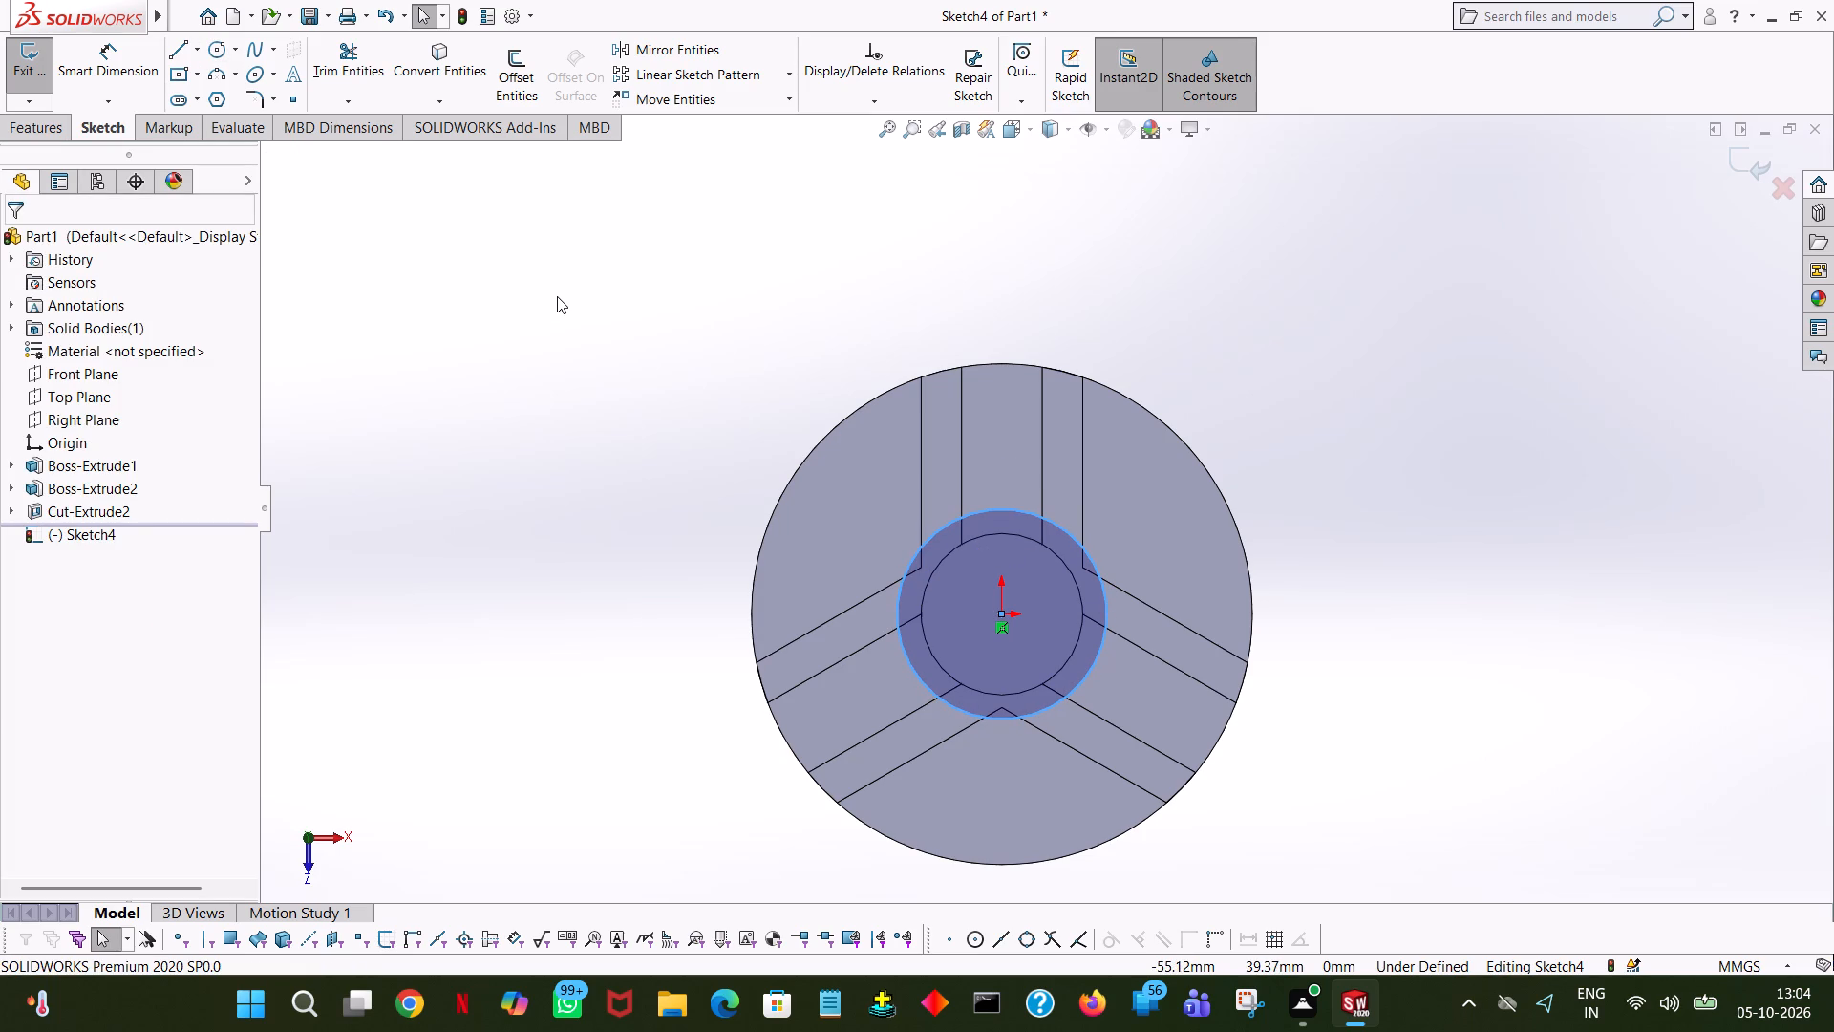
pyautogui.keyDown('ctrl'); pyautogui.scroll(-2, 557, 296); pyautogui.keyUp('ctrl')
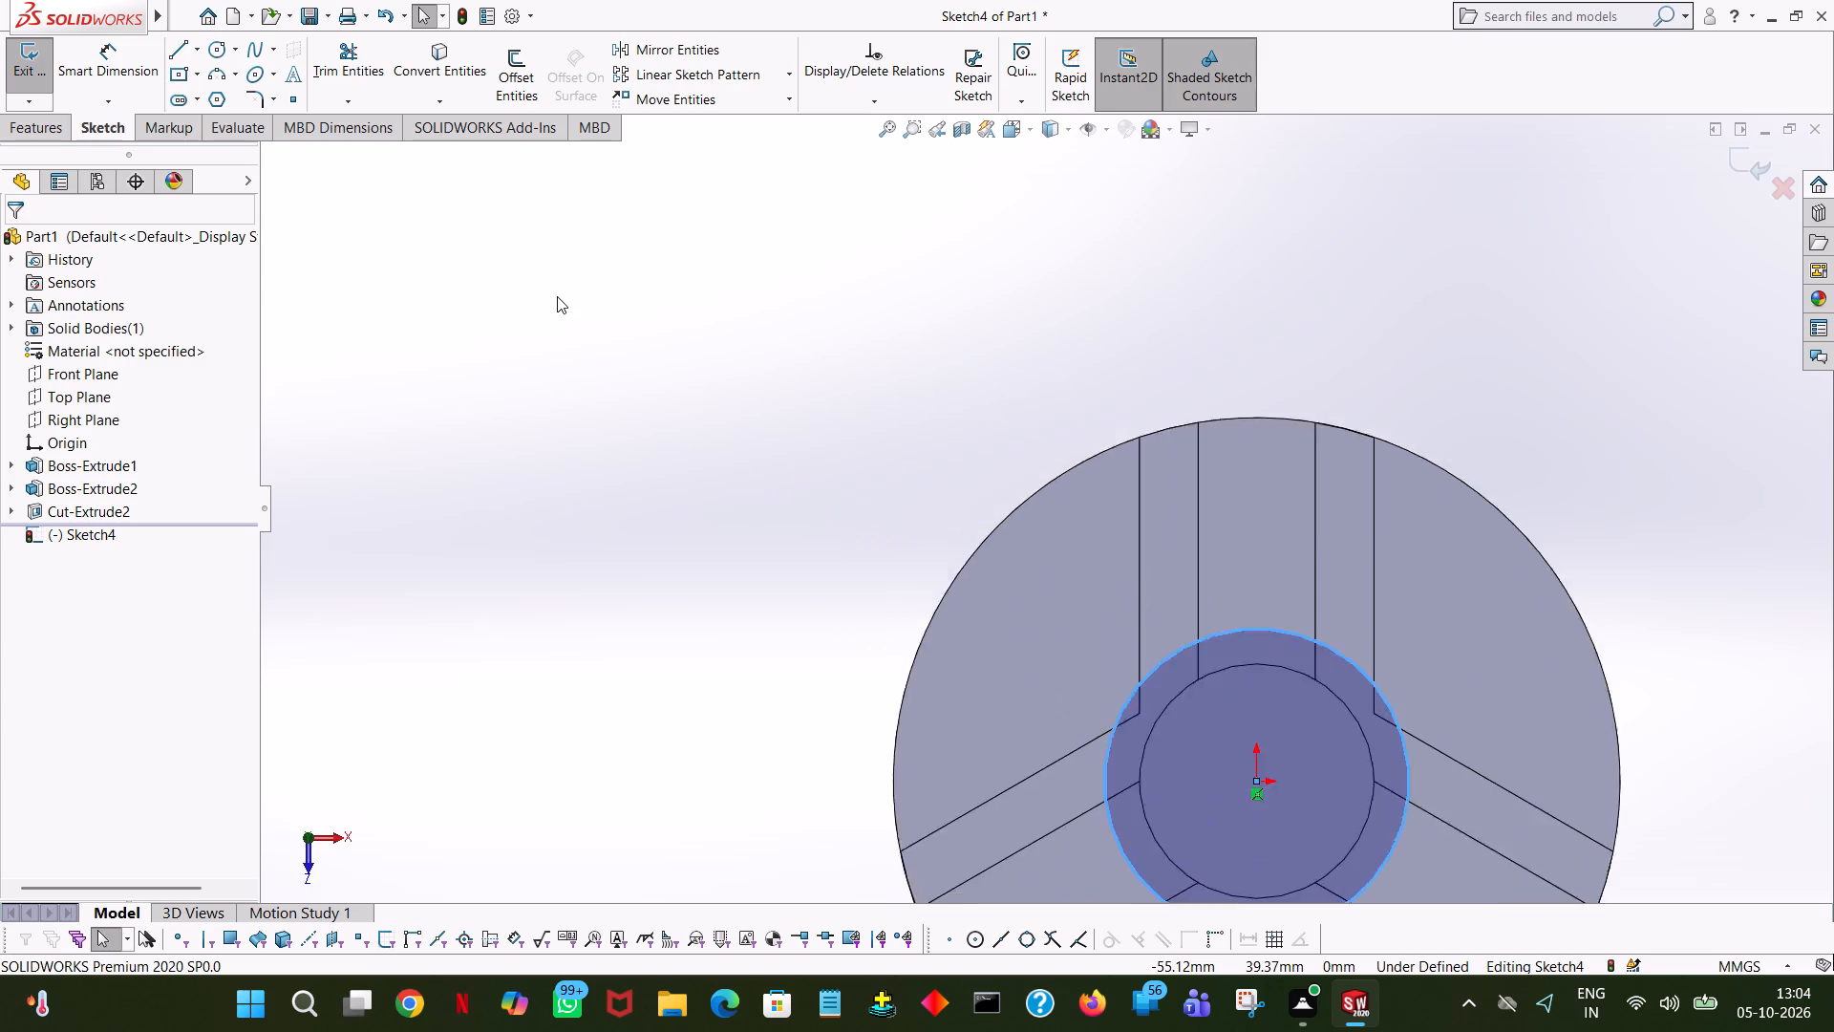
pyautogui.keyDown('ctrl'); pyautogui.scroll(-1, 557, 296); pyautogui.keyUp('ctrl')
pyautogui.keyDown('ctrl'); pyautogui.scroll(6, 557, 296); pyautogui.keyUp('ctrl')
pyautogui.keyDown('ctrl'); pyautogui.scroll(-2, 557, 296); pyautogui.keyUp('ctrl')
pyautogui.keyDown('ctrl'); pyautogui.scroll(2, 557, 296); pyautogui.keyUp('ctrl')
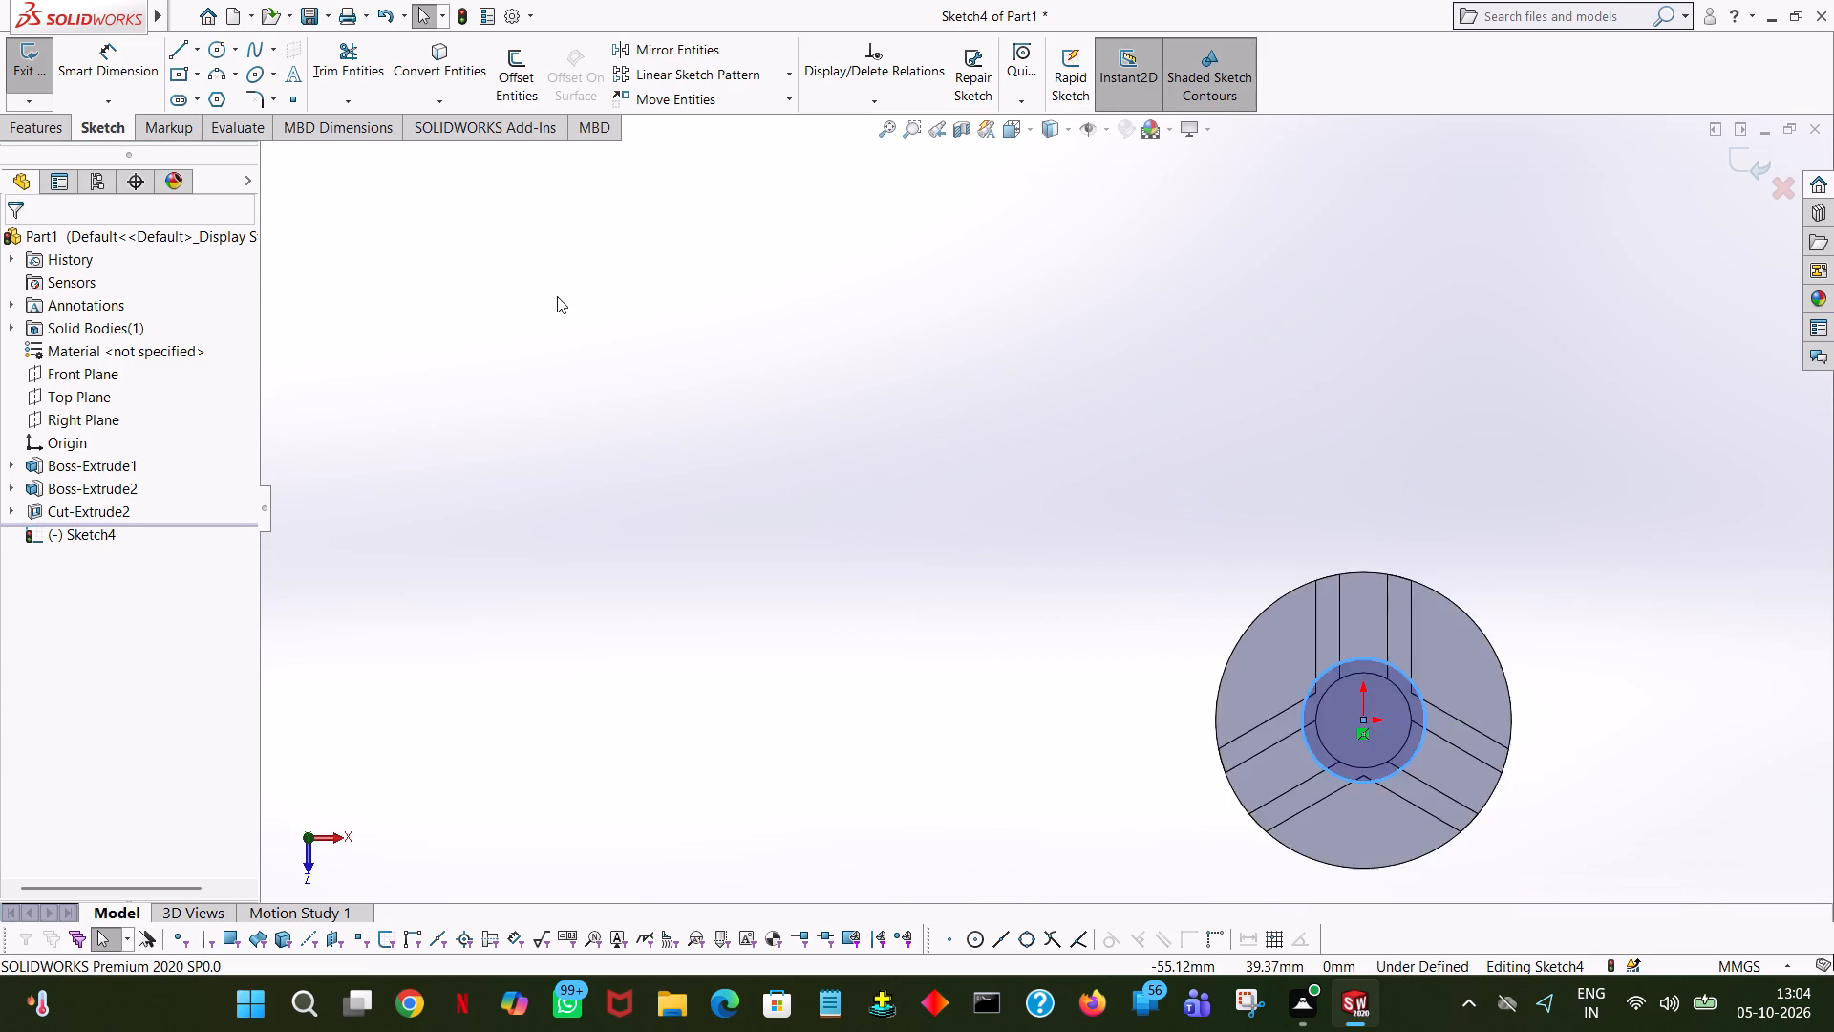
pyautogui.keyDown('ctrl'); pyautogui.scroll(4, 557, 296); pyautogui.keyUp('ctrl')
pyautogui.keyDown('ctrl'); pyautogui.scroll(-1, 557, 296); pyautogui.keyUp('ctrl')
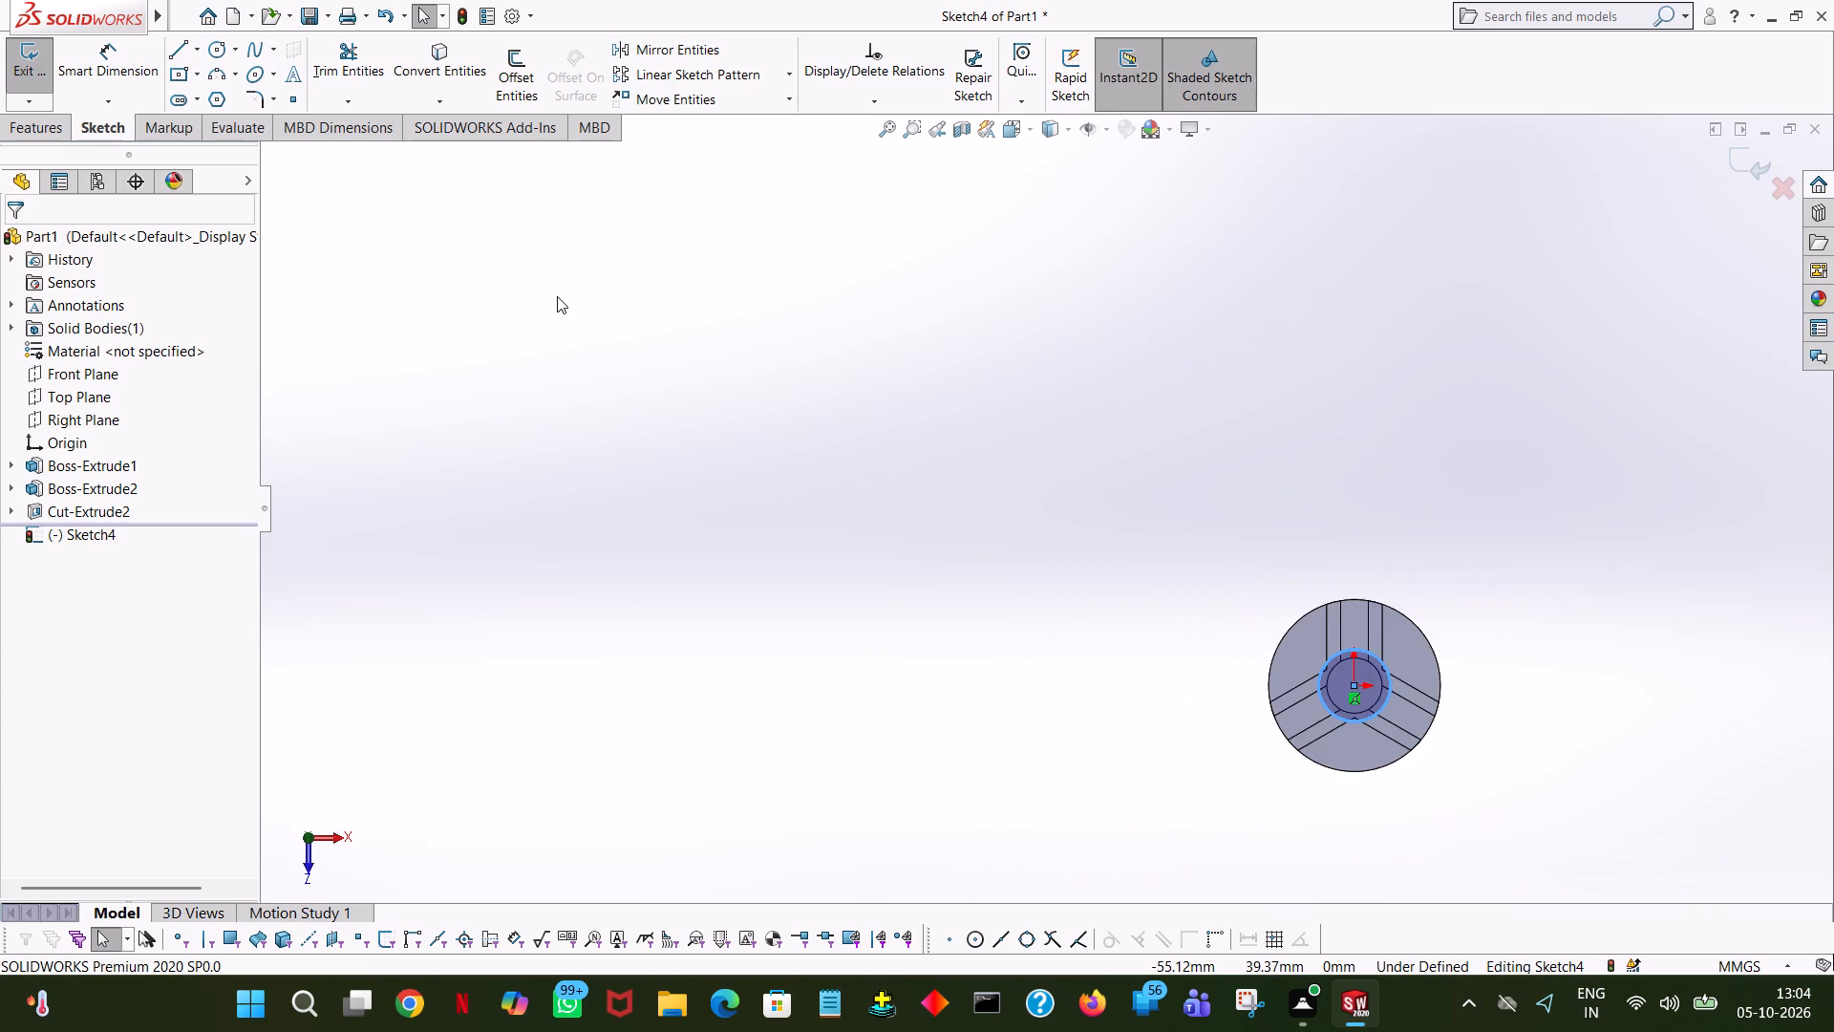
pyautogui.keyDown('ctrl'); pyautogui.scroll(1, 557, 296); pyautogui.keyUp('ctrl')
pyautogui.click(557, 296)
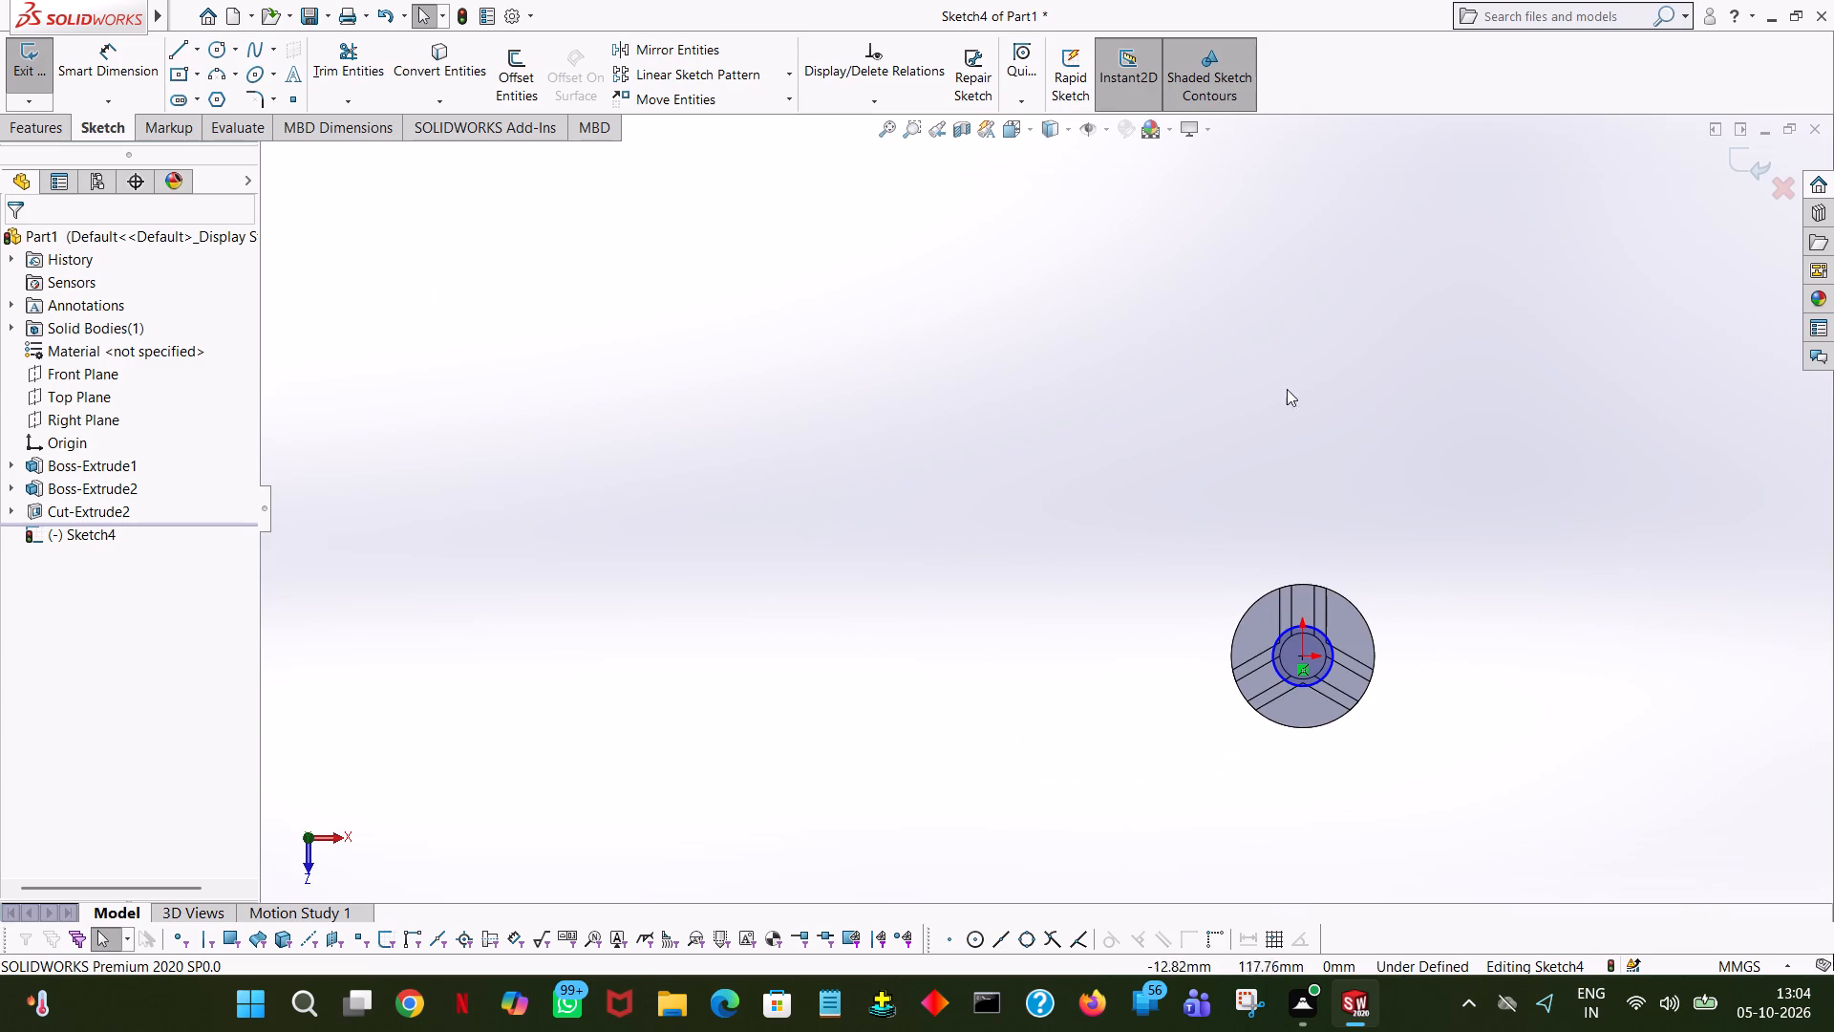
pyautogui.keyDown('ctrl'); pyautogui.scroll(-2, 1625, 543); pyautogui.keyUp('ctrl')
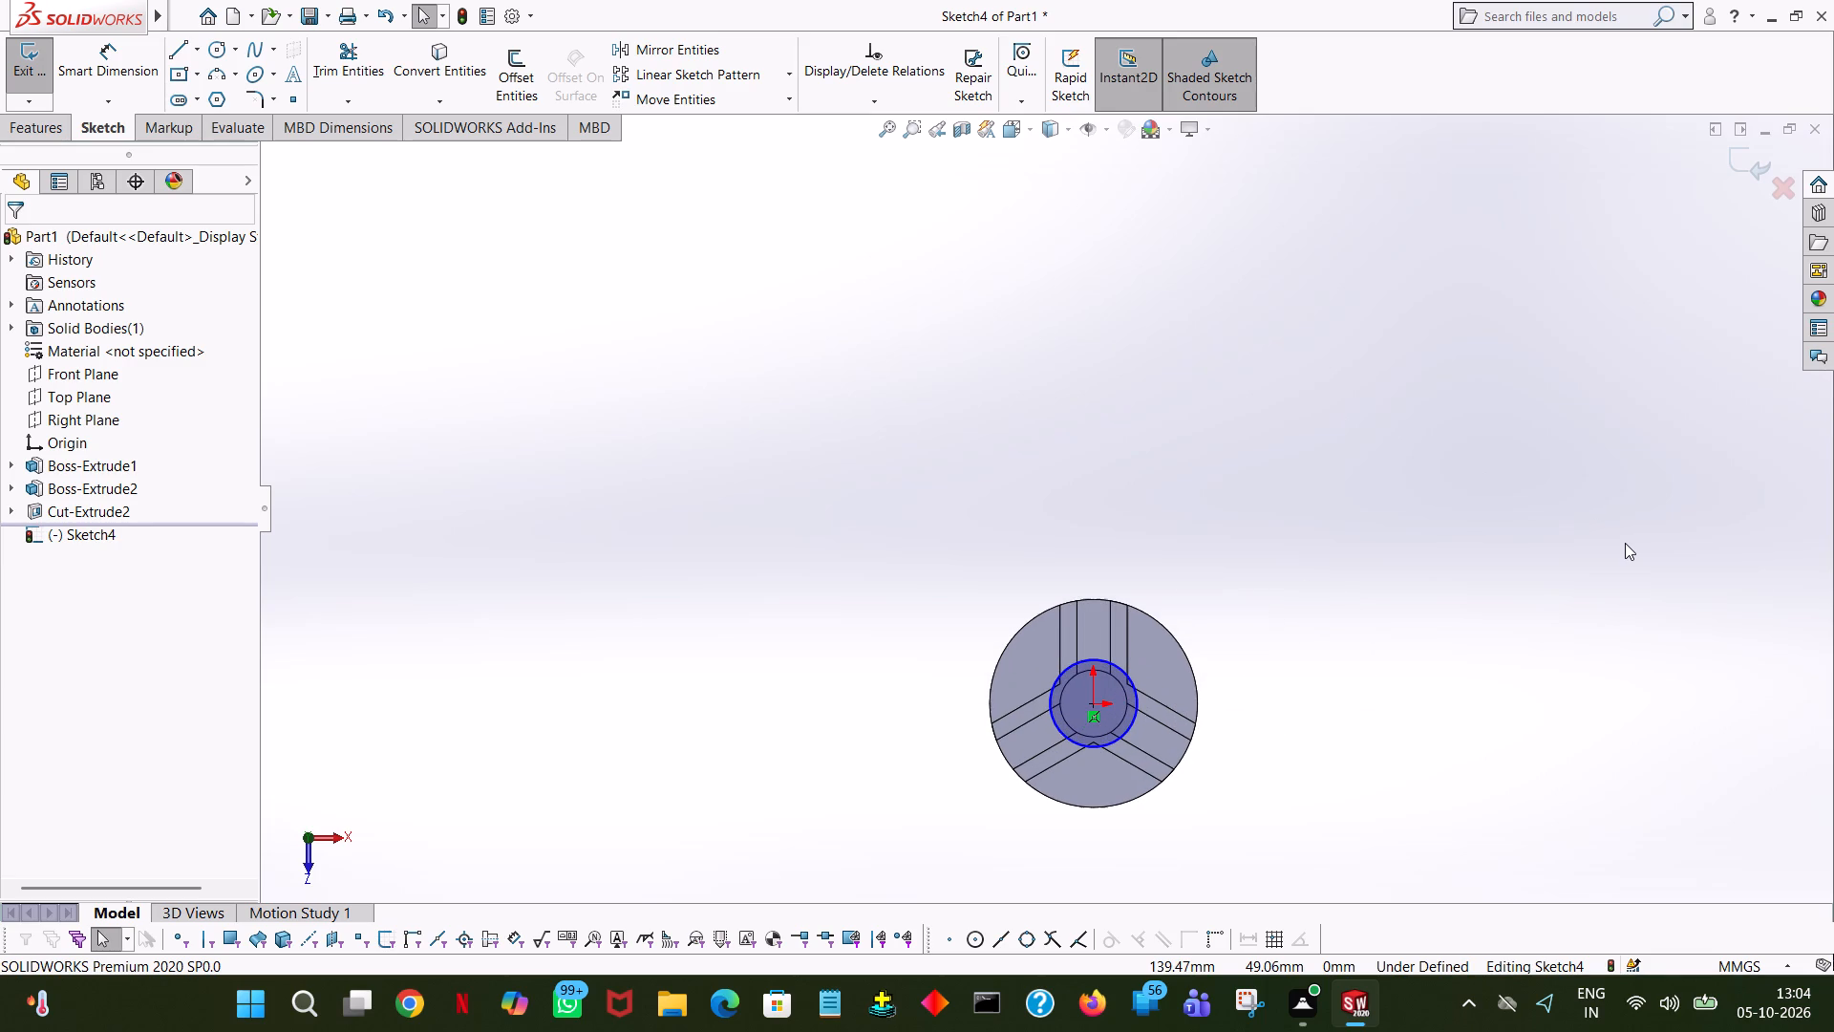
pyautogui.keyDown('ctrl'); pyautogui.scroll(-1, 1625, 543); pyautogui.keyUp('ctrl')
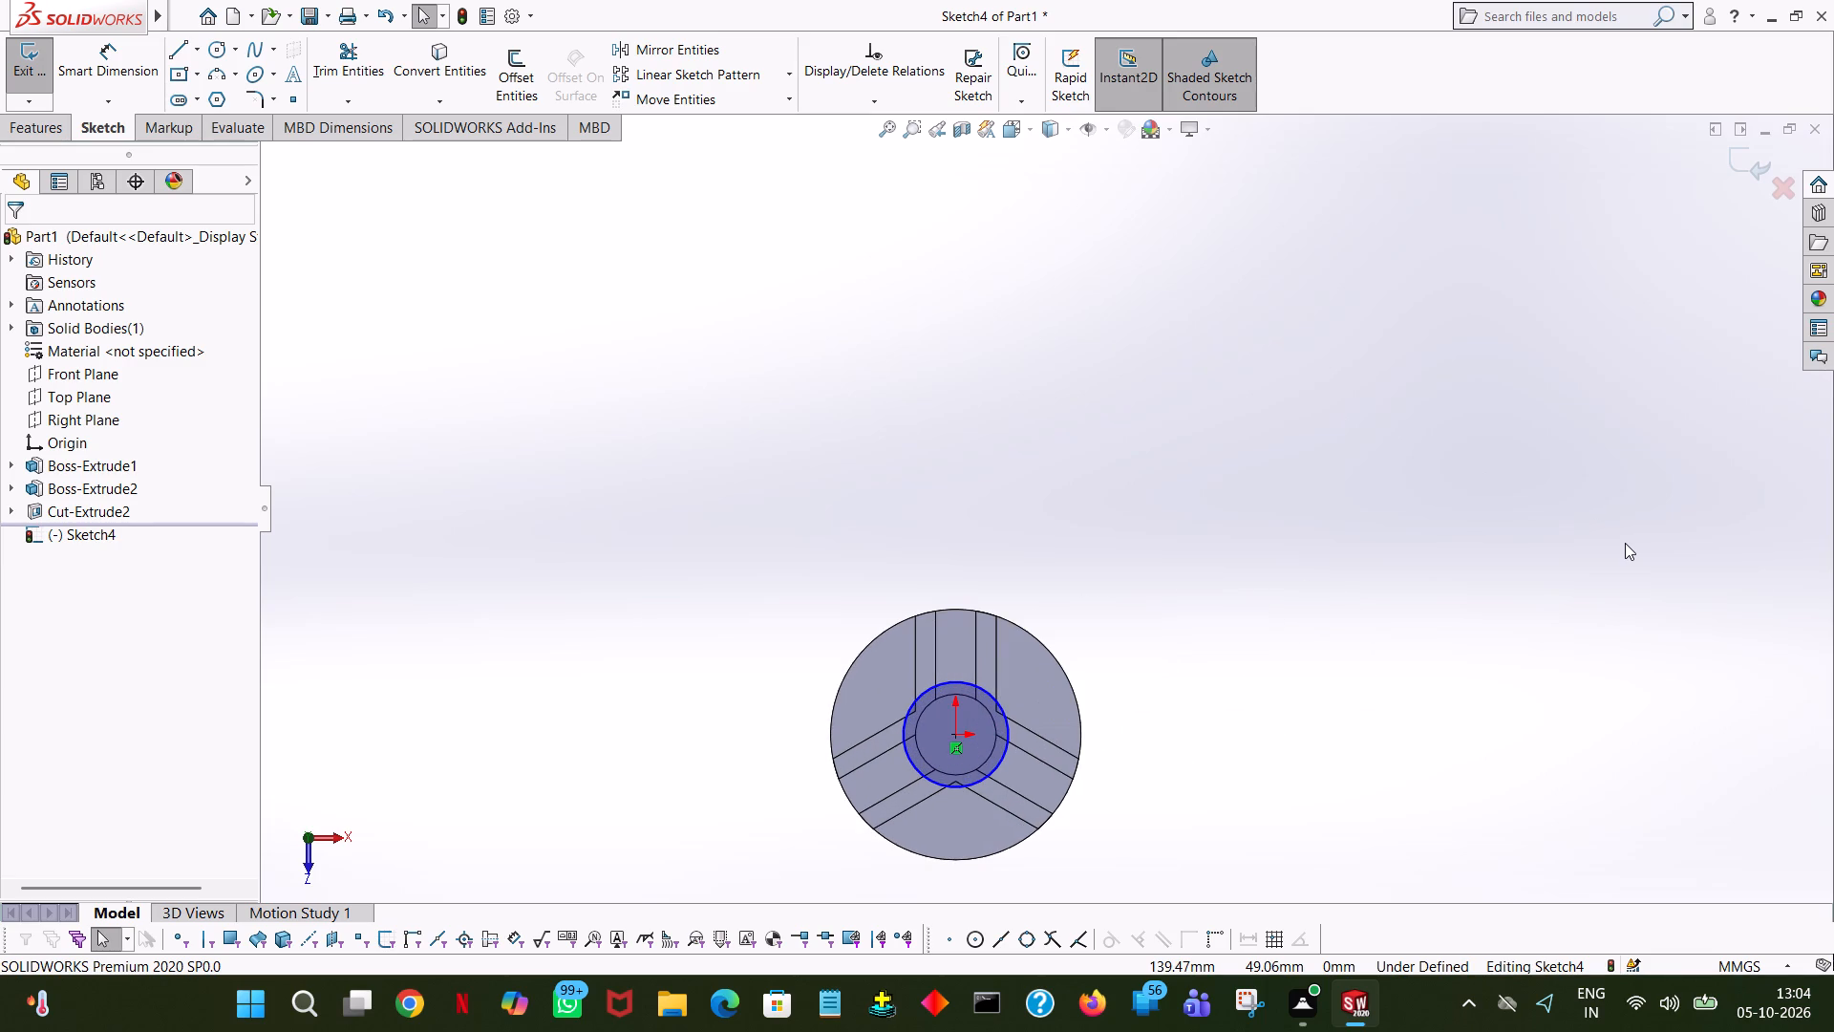
# Sketch two connected lines about 2.53 mm long over the wall edges inside the 26 mm circle, around the corner up-left of the origin.
pyautogui.keyDown('ctrl'); pyautogui.scroll(-2, 1625, 543); pyautogui.keyUp('ctrl')
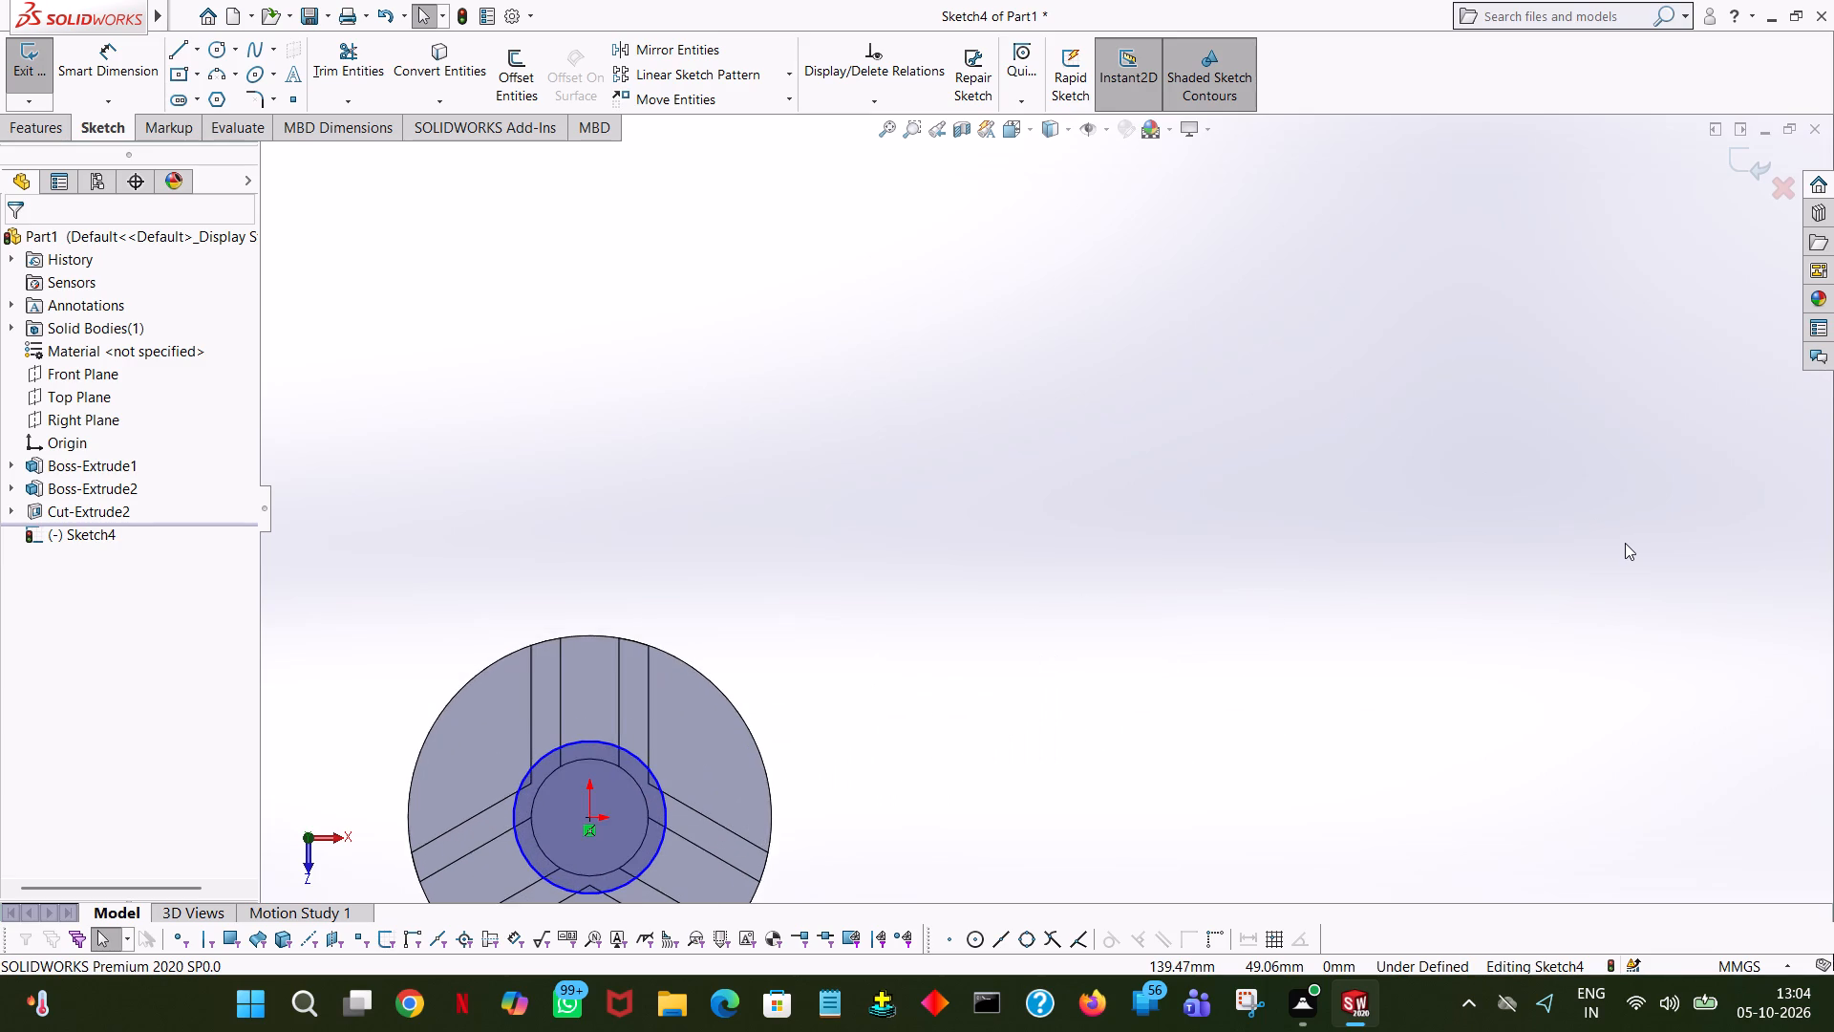
pyautogui.keyDown('ctrl'); pyautogui.scroll(3, 1625, 543); pyautogui.keyUp('ctrl')
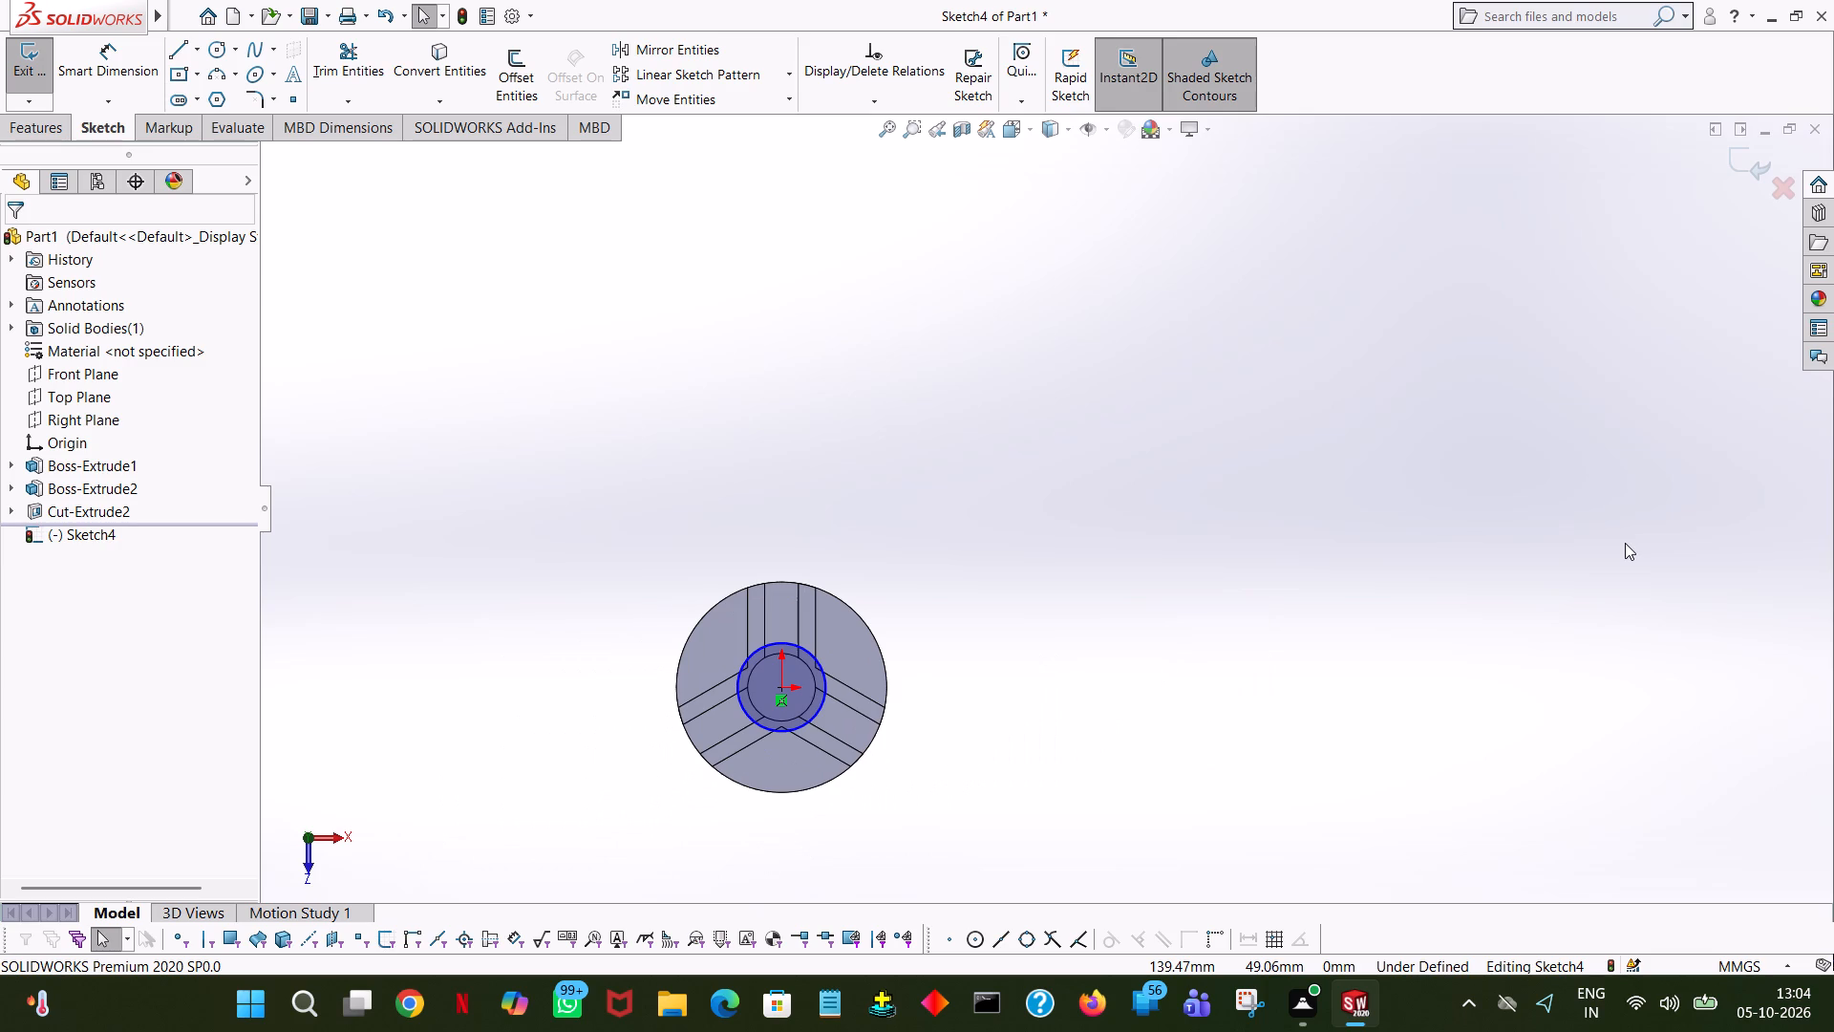
pyautogui.click(881, 133)
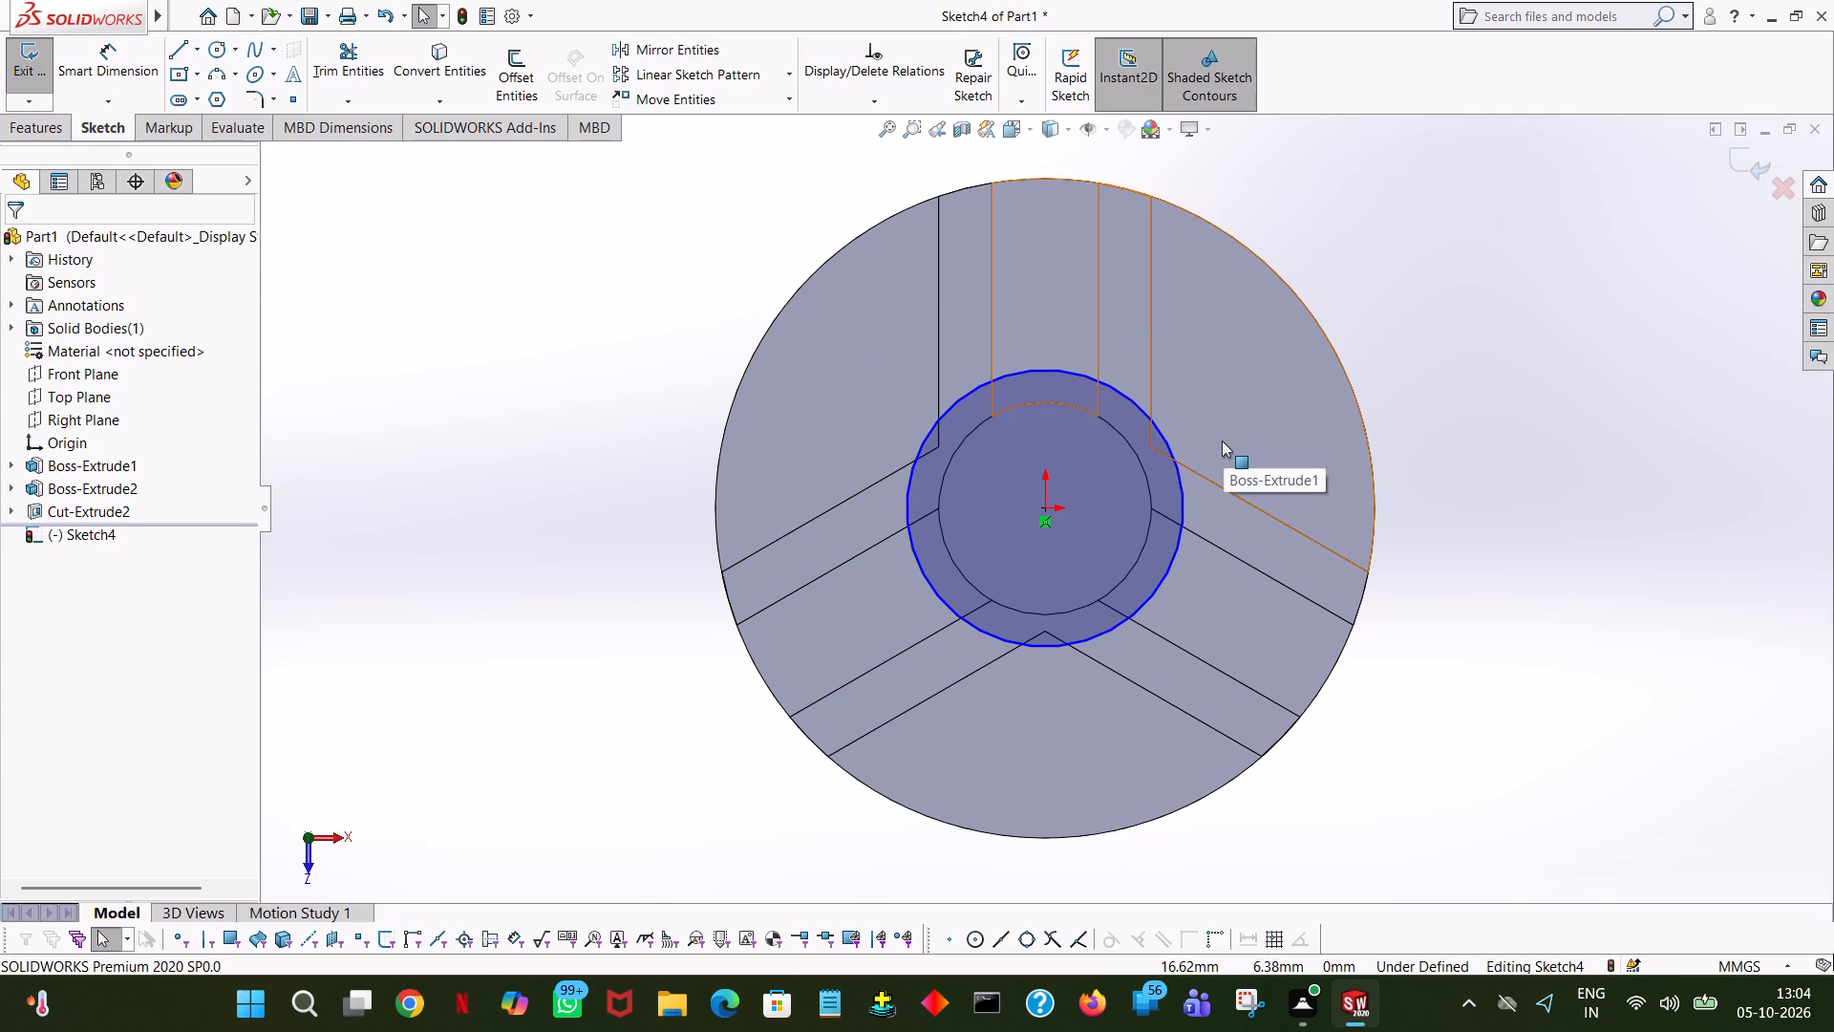
pyautogui.keyDown('ctrl'); pyautogui.scroll(-2, 1009, 440); pyautogui.keyUp('ctrl')
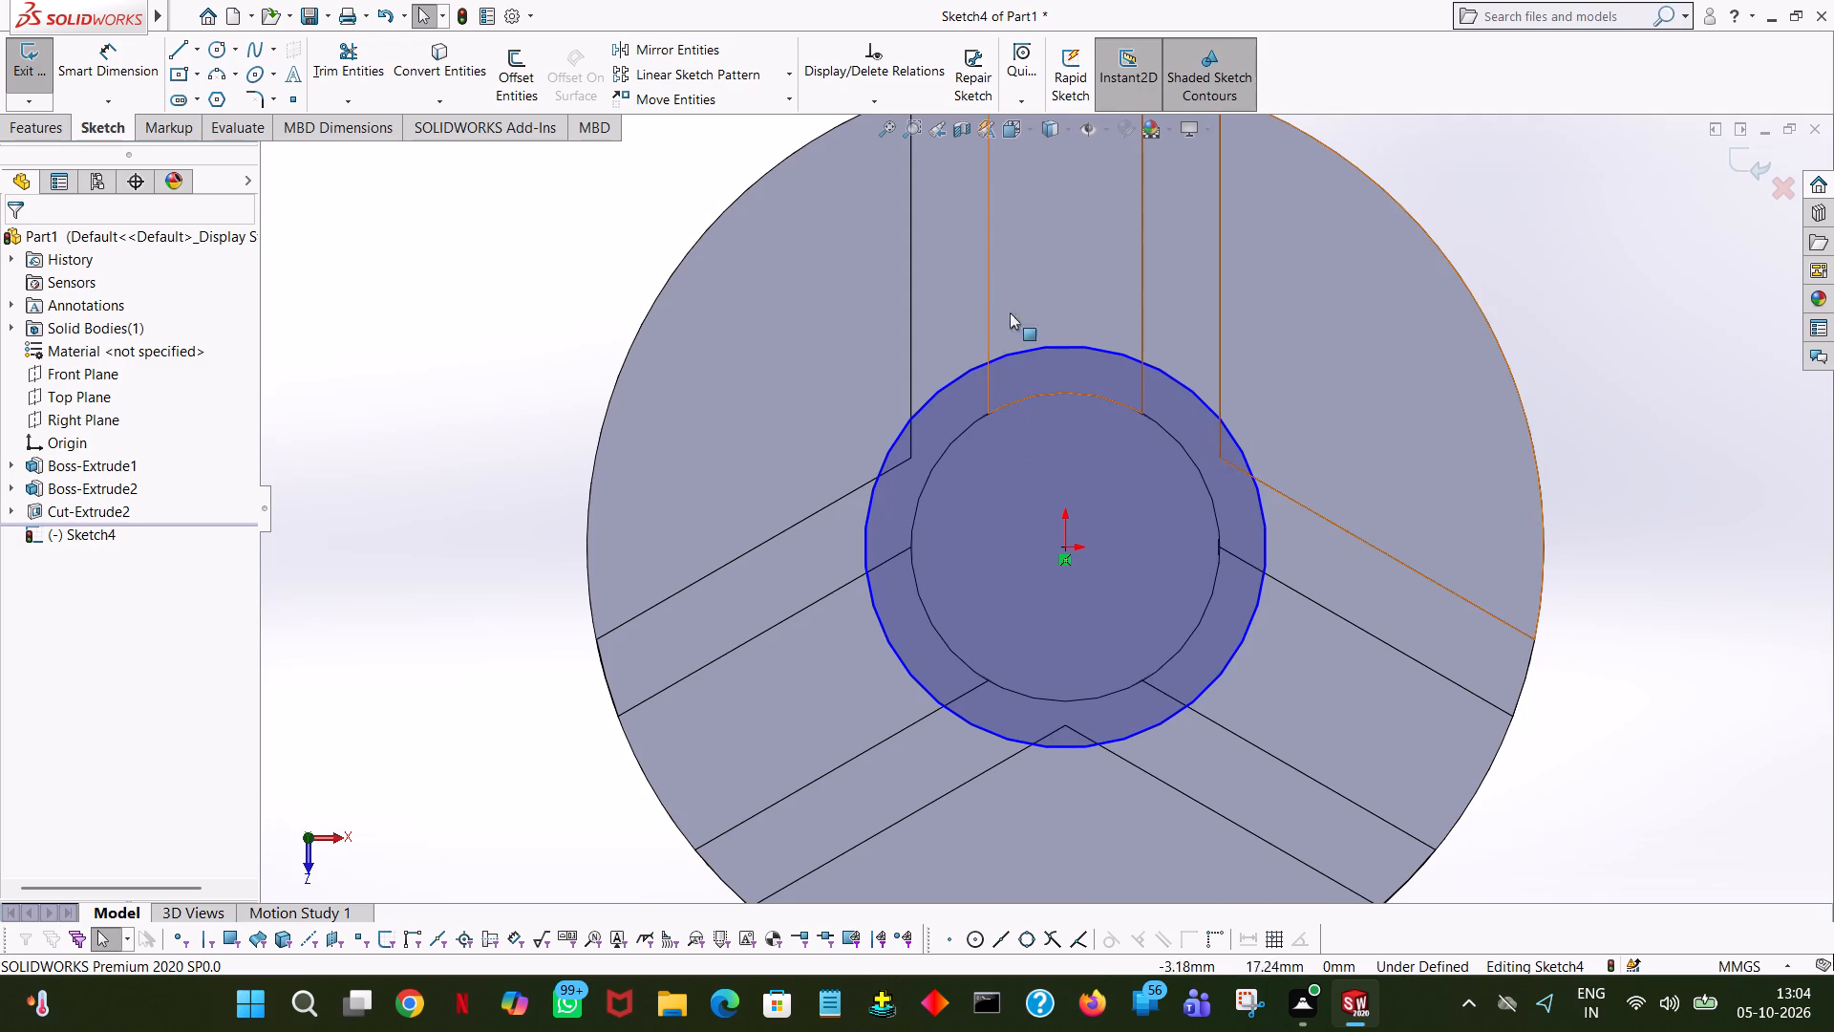
pyautogui.moveTo(316, 61); pyautogui.dragTo(327, 62)
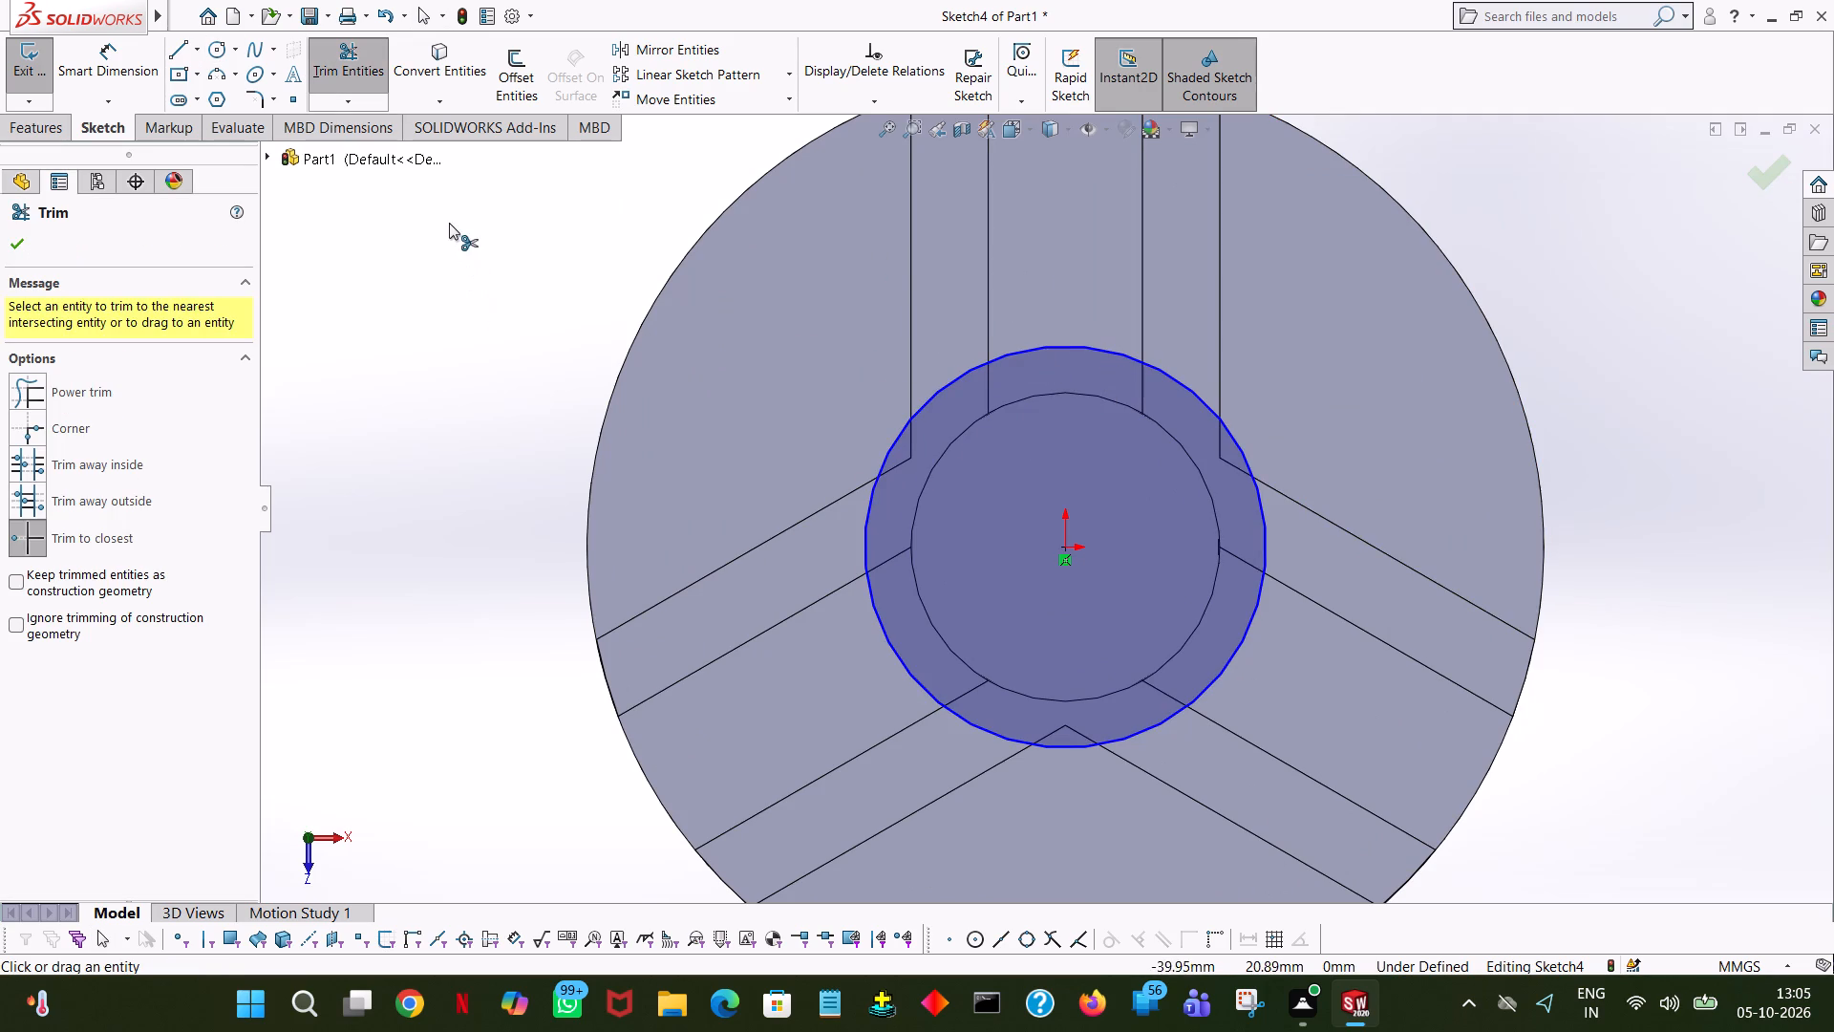
pyautogui.click(173, 43)
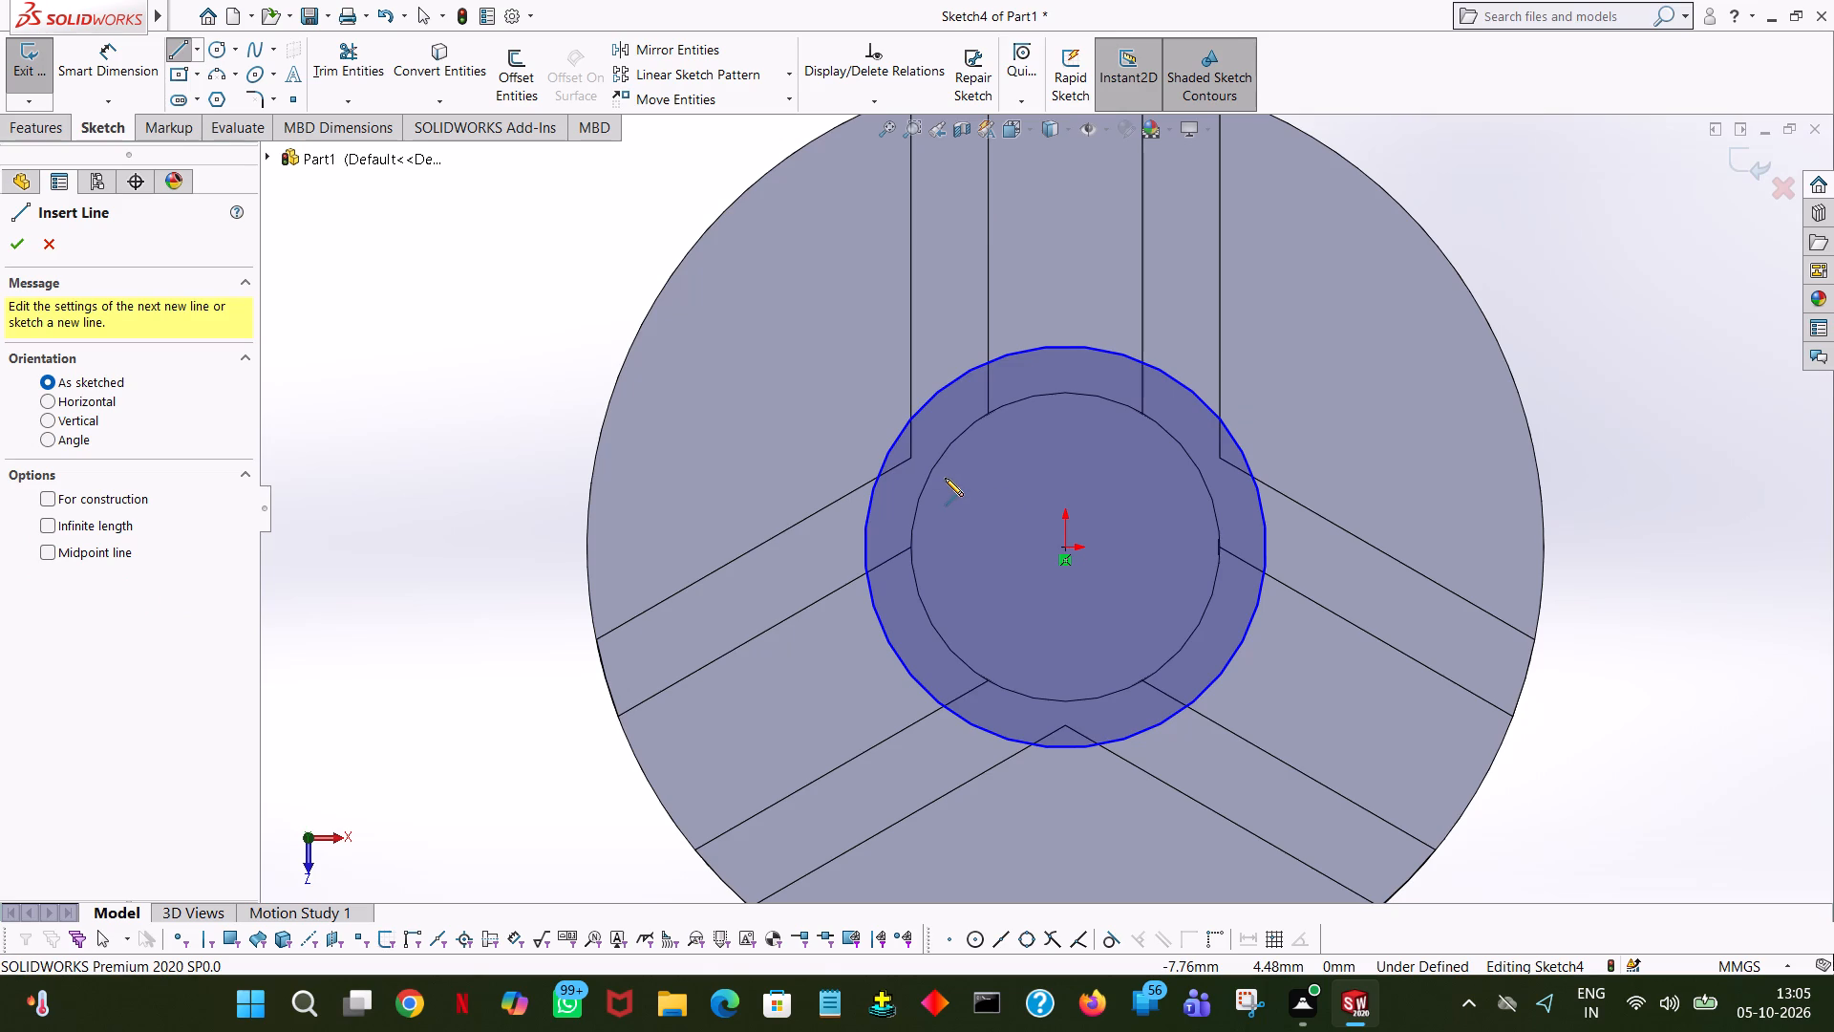
pyautogui.keyDown('ctrl'); pyautogui.scroll(-4, 945, 469); pyautogui.keyUp('ctrl')
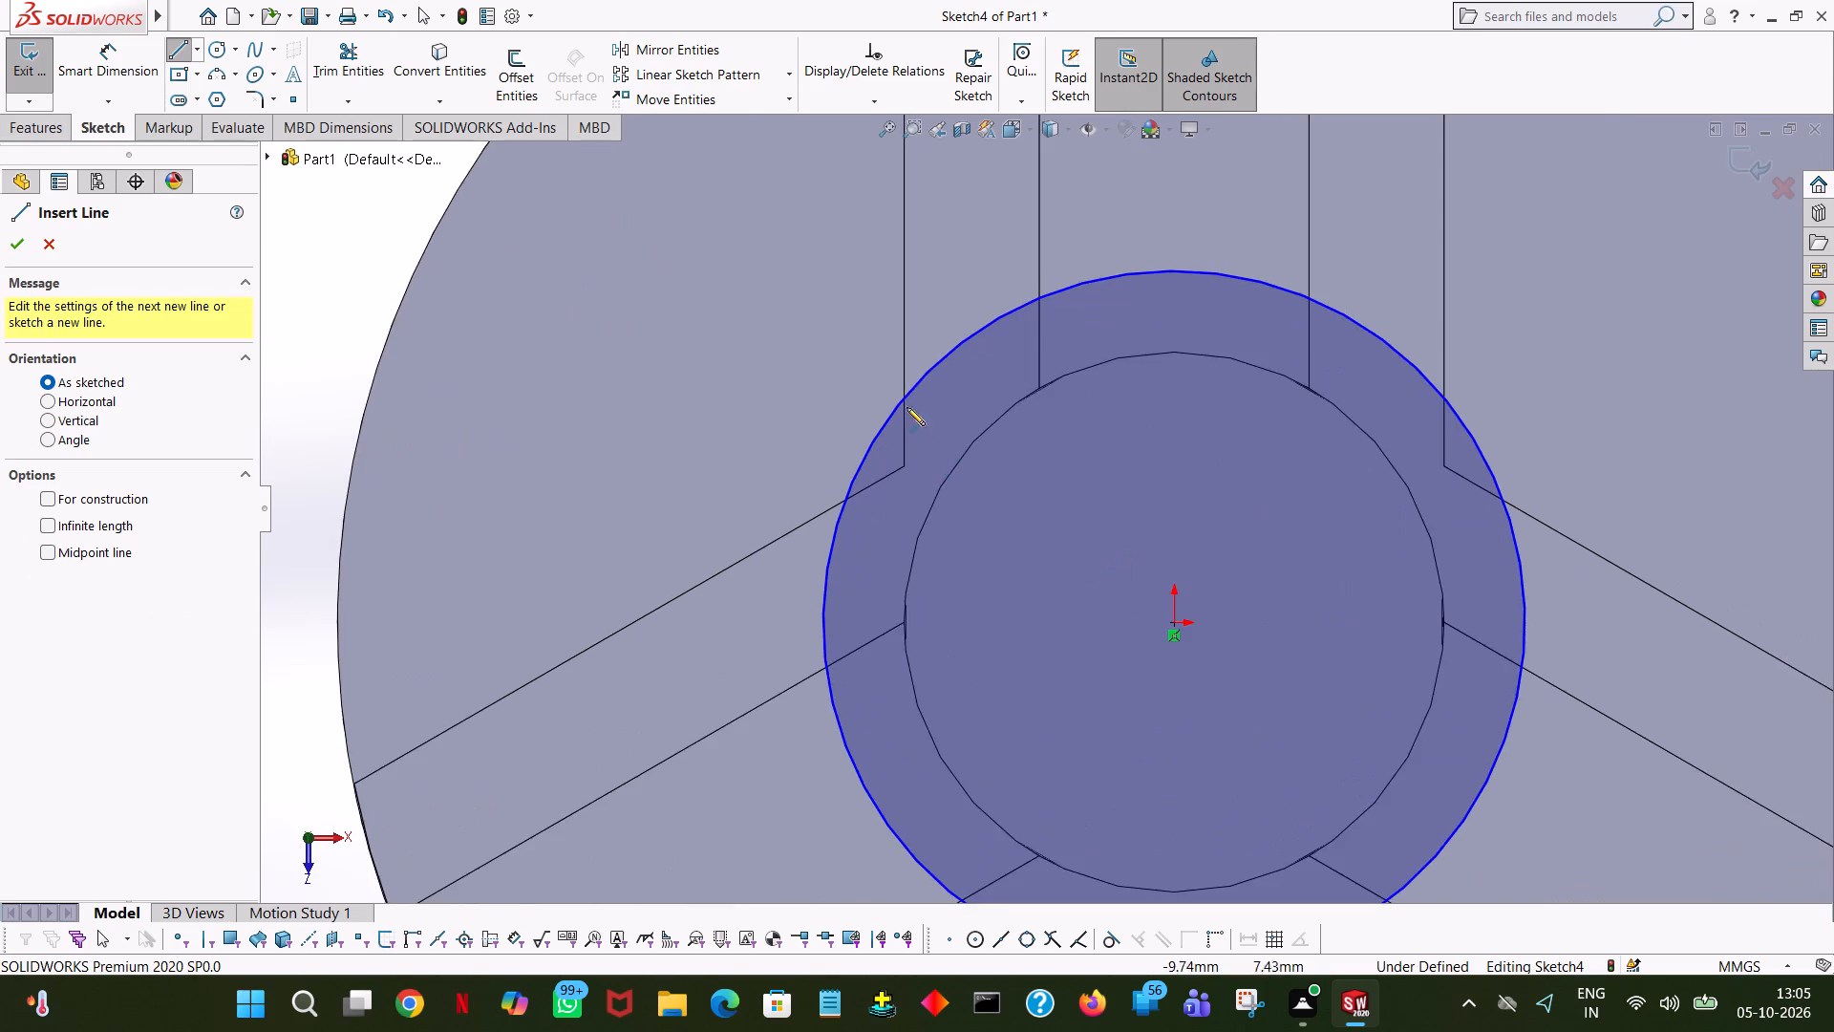
pyautogui.keyDown('ctrl'); pyautogui.scroll(-3, 906, 407); pyautogui.keyUp('ctrl')
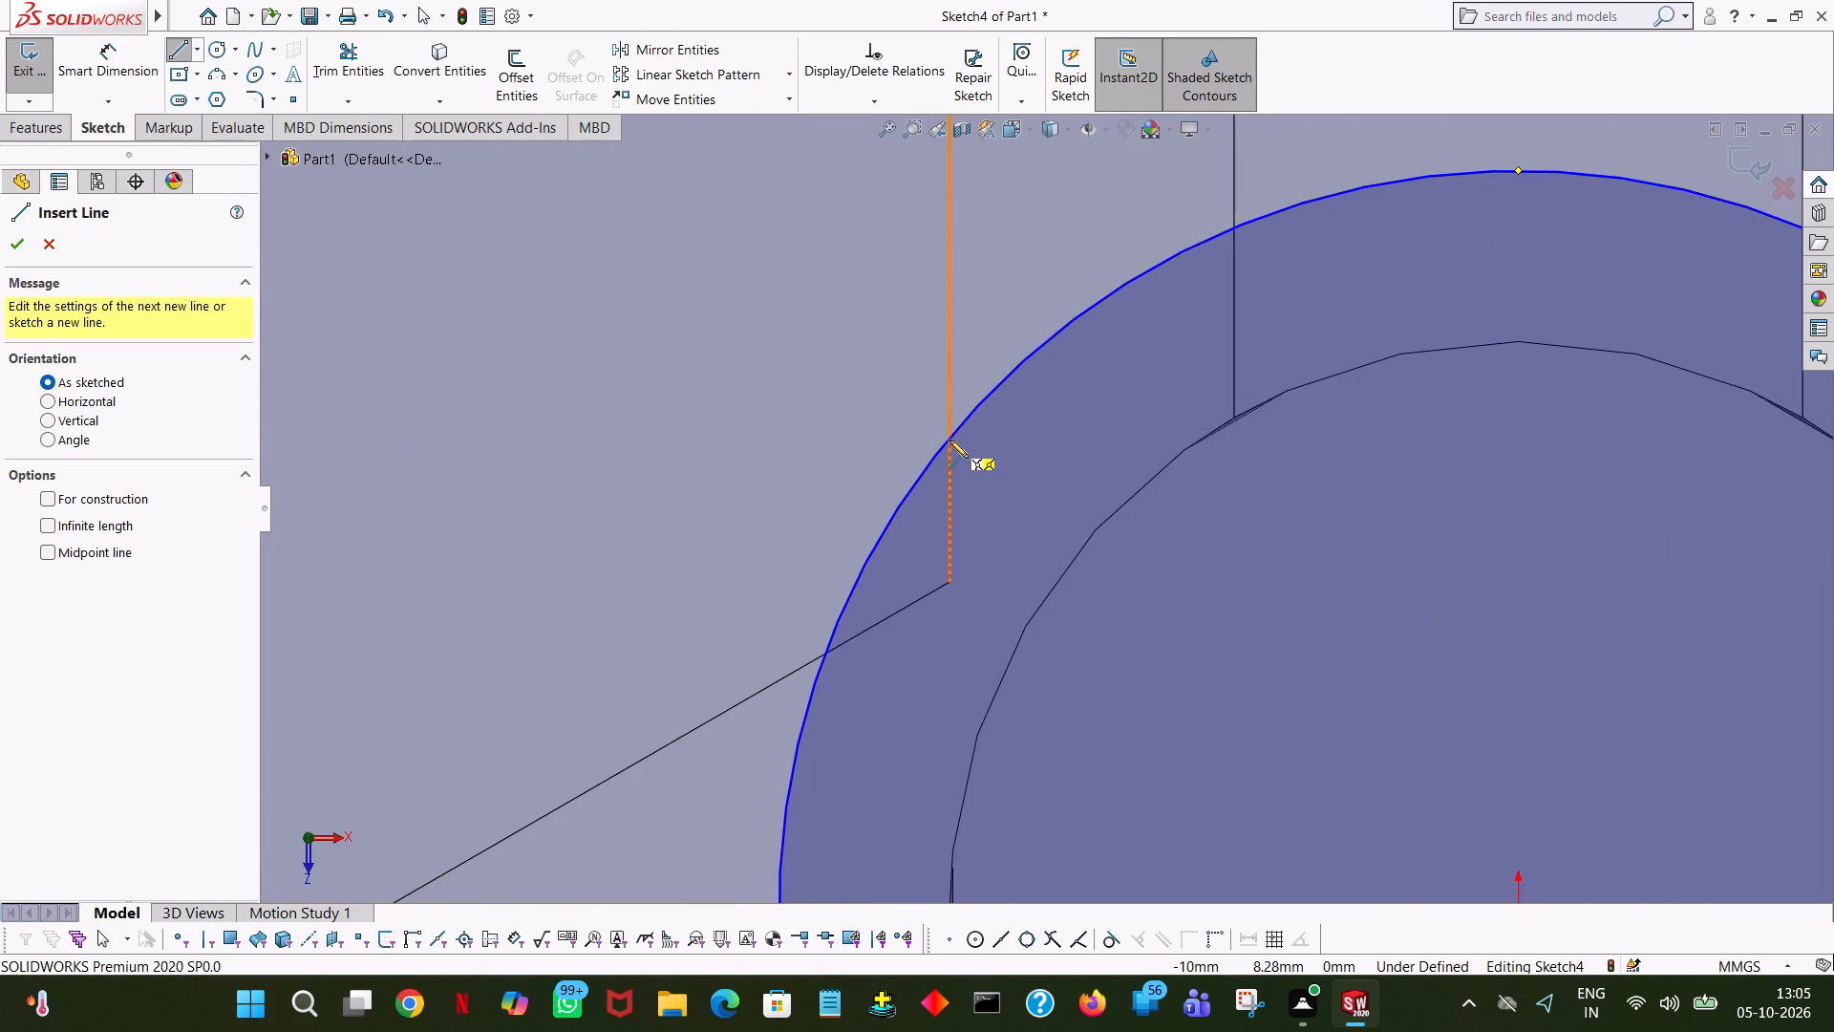
pyautogui.click(949, 440)
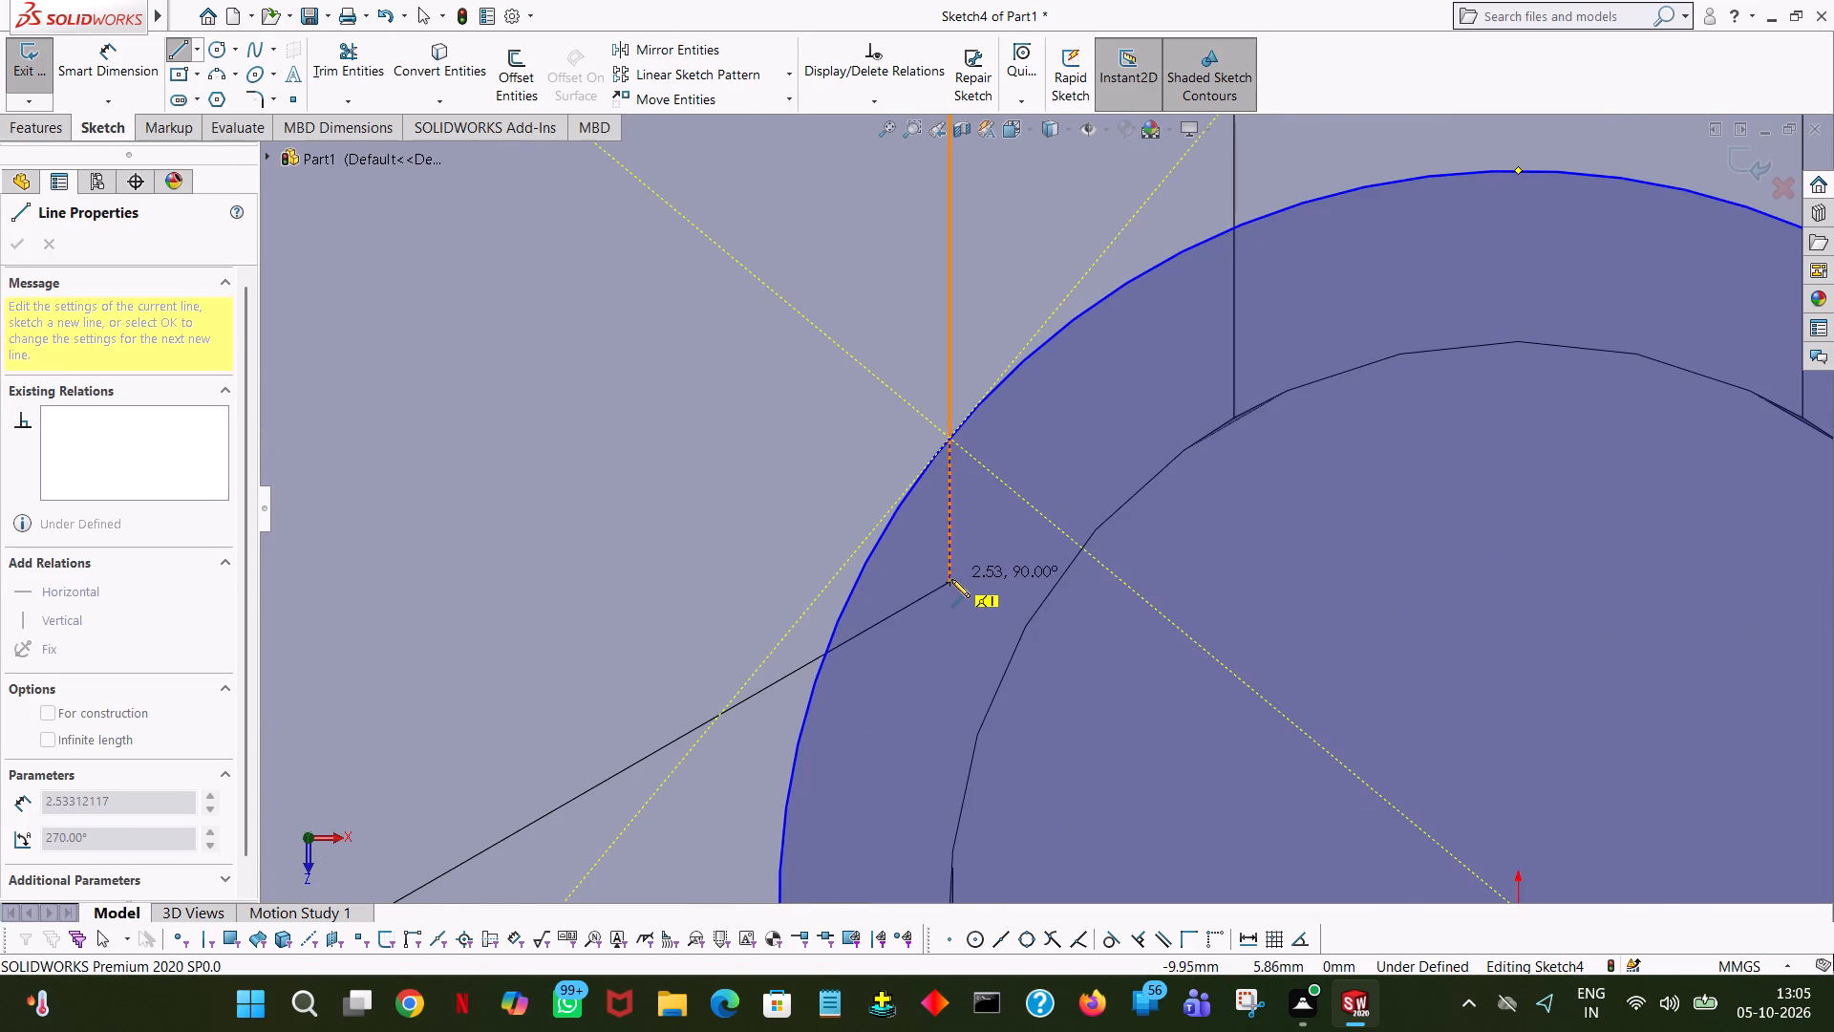
pyautogui.click(949, 582)
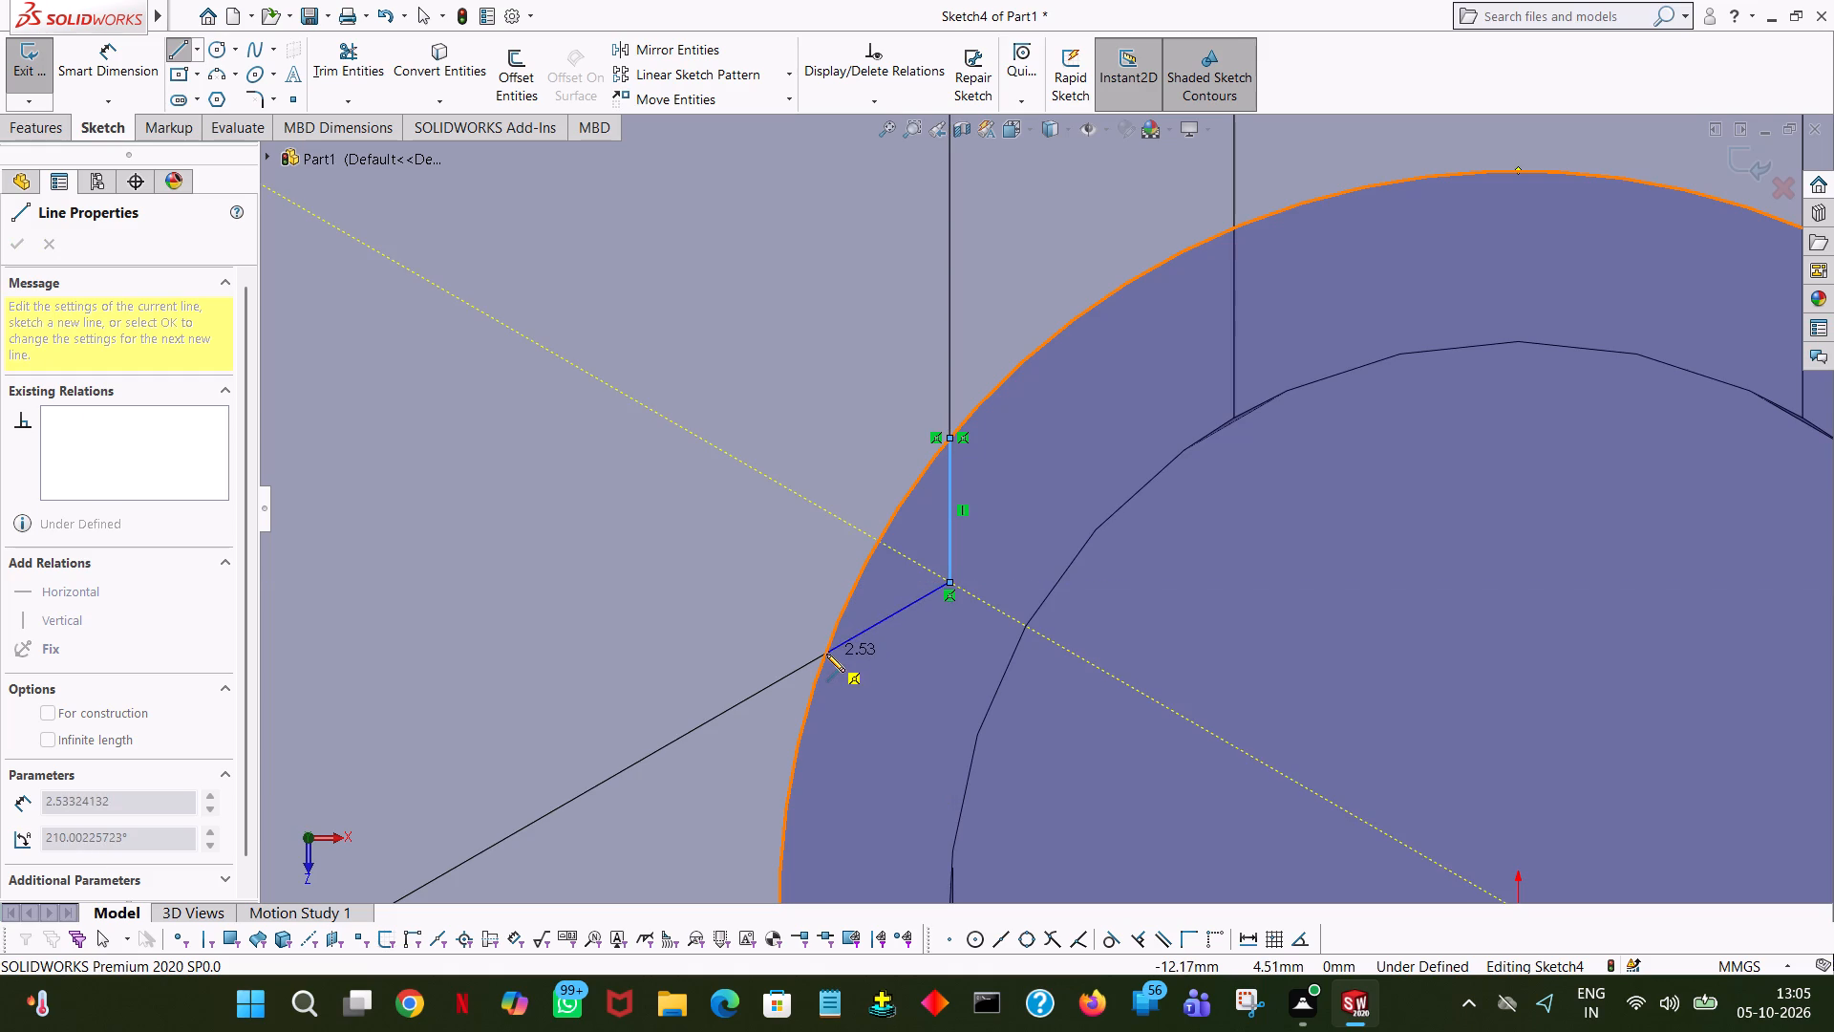
pyautogui.click(826, 654)
pyautogui.rightClick(826, 646)
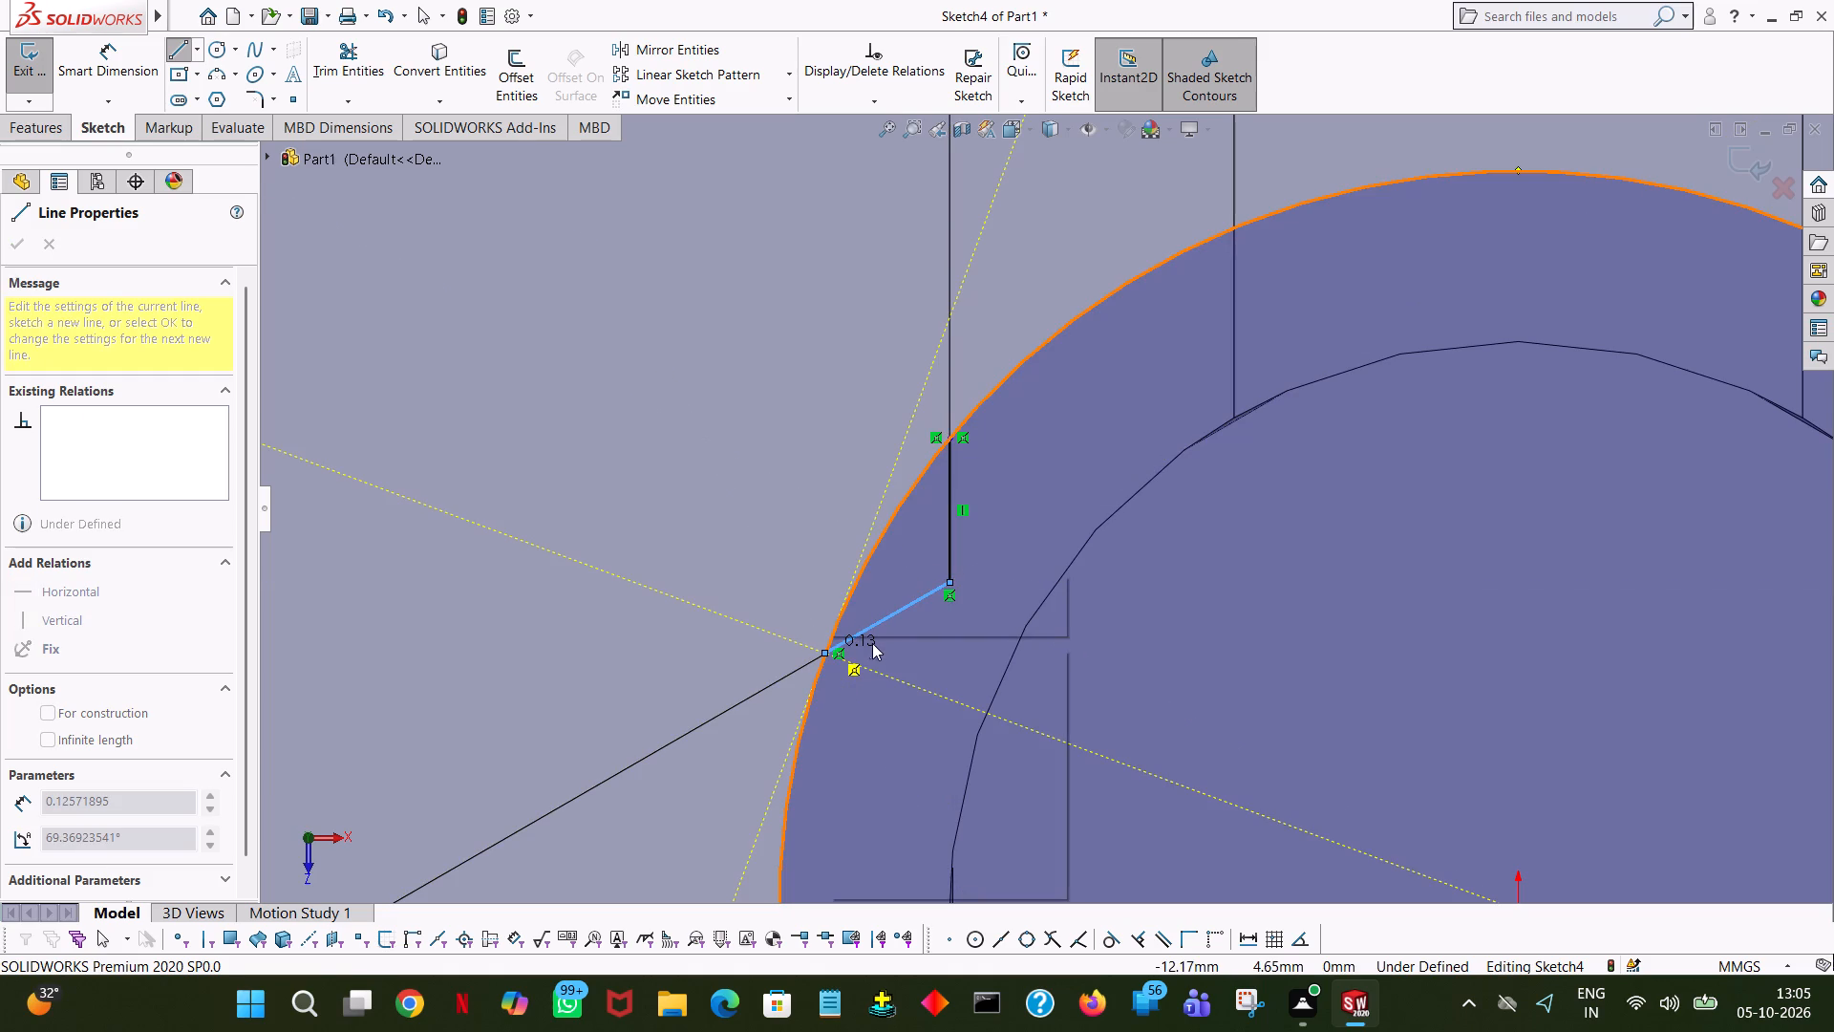
pyautogui.click(905, 660)
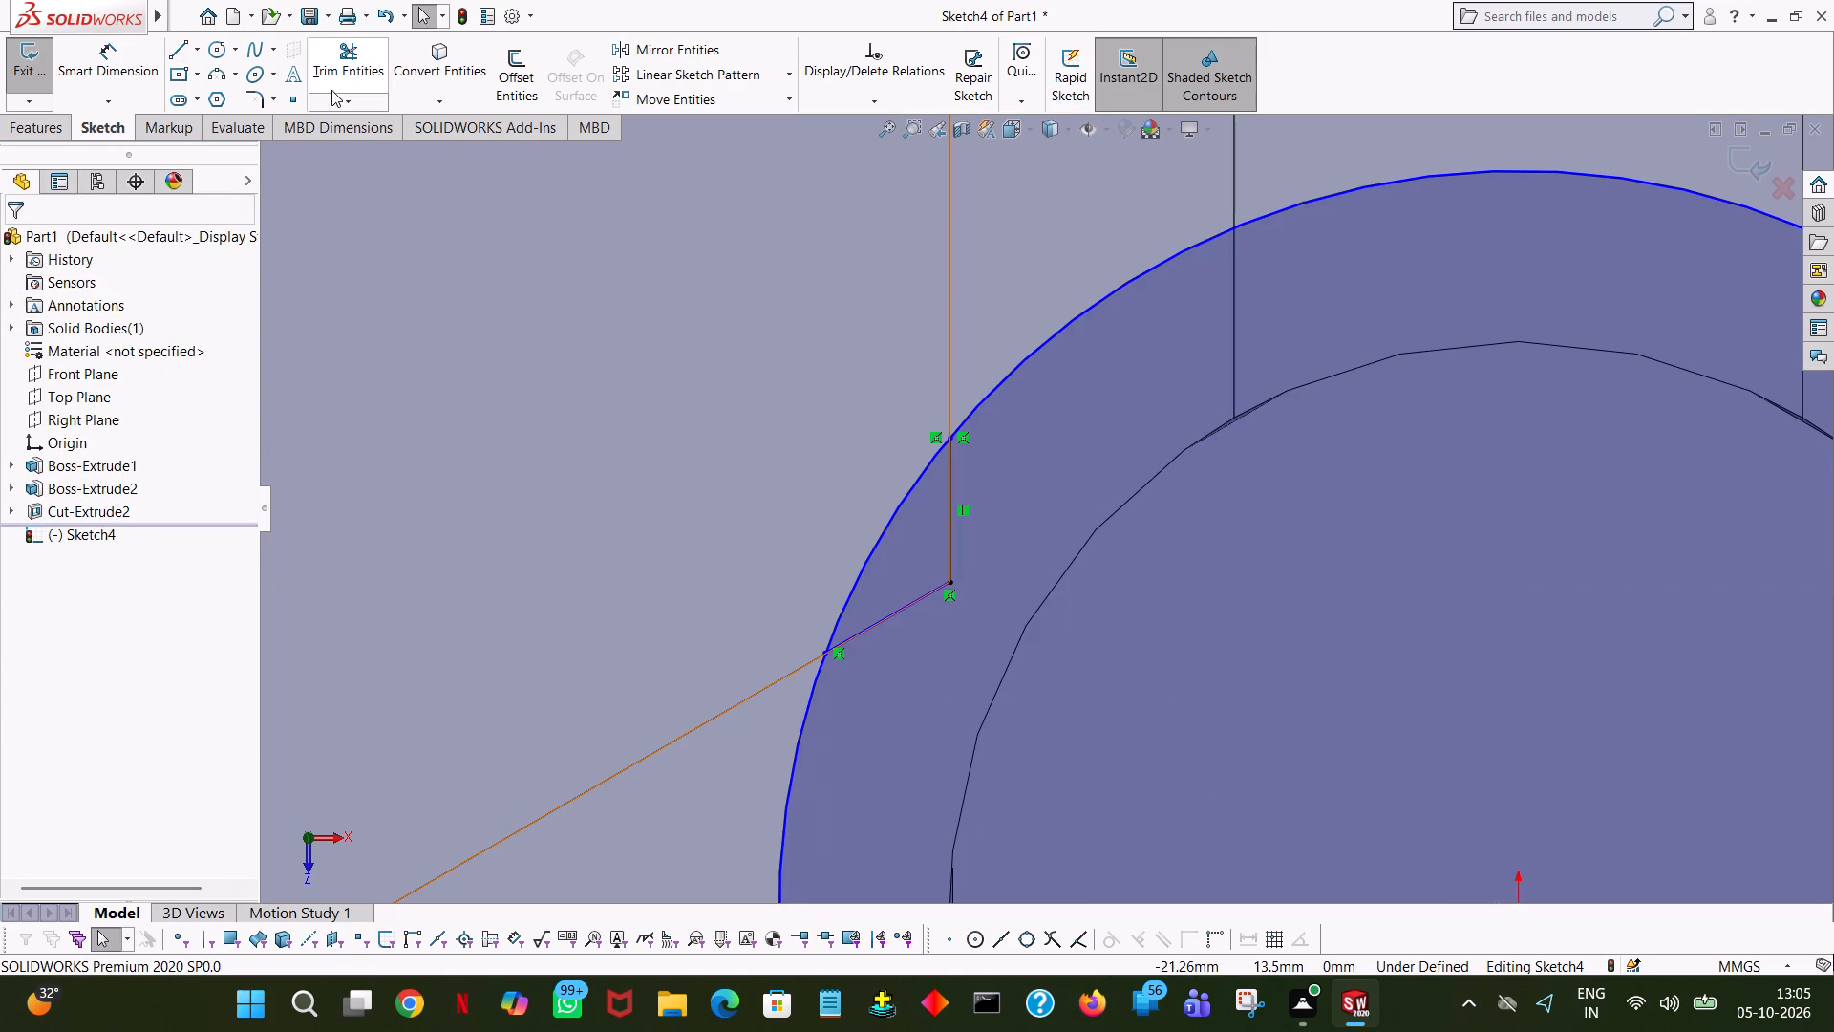
pyautogui.click(350, 60)
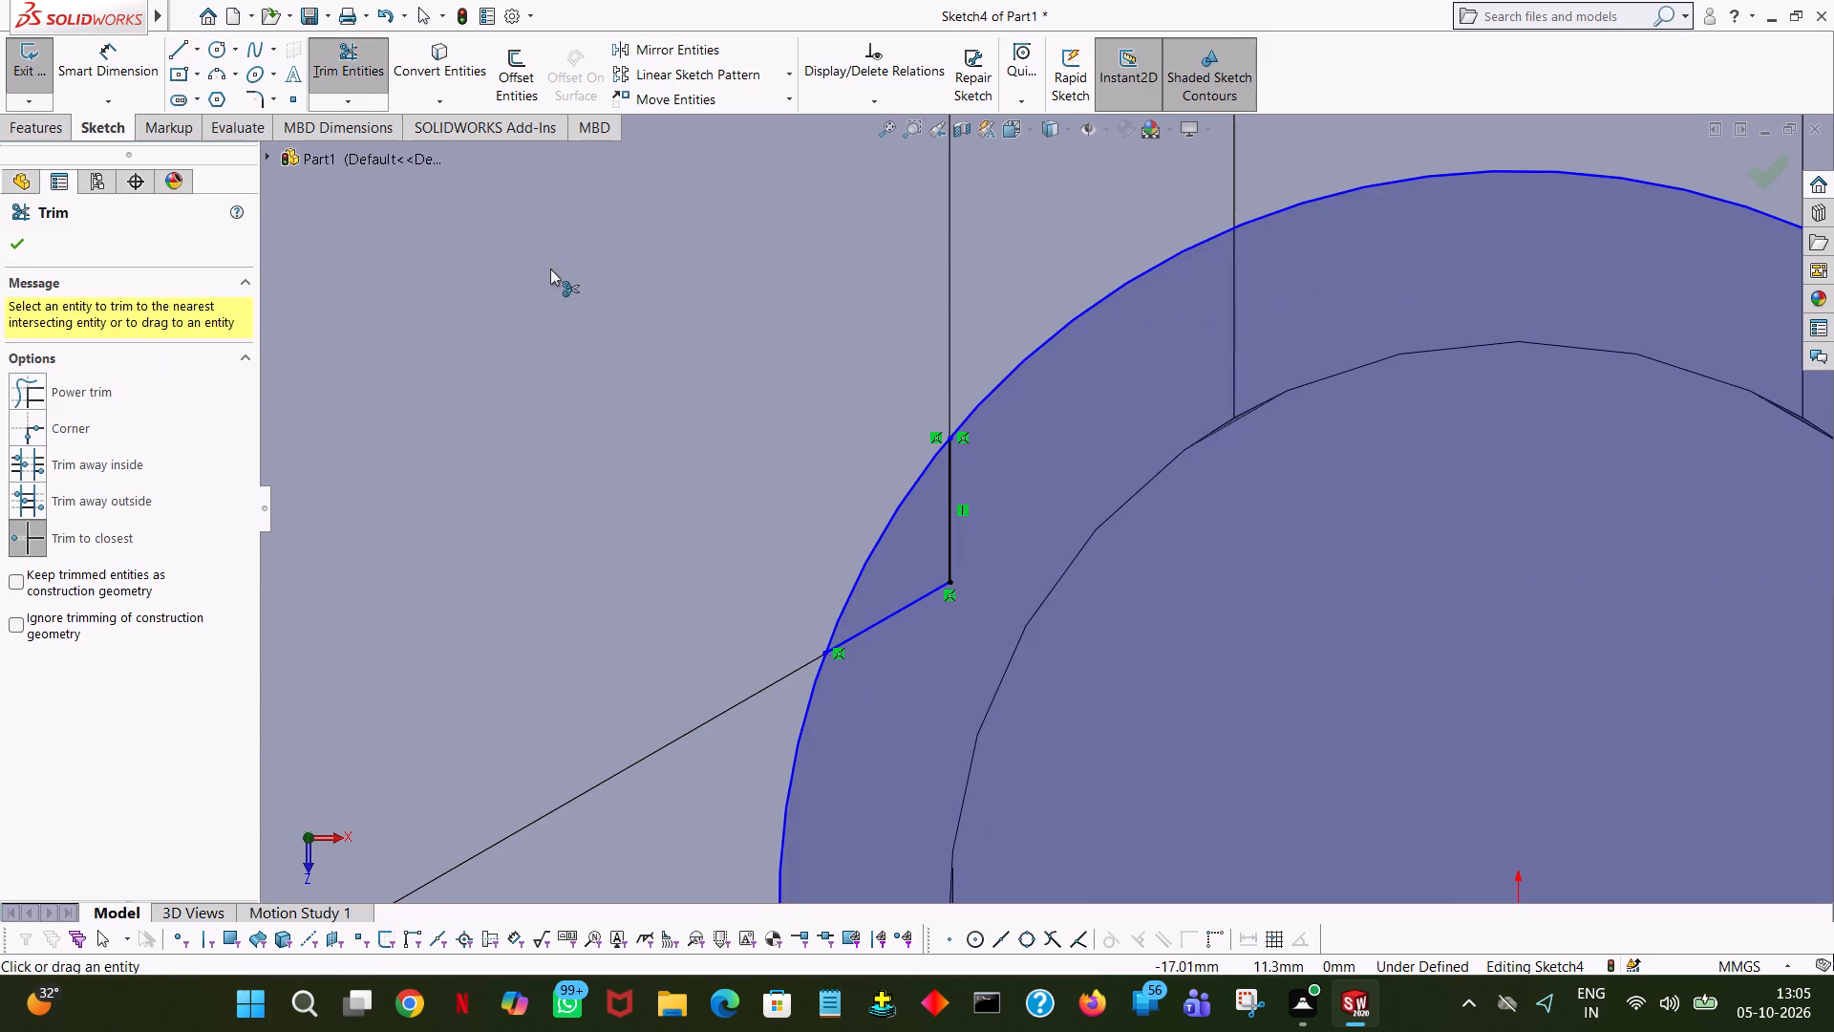
pyautogui.click(11, 240)
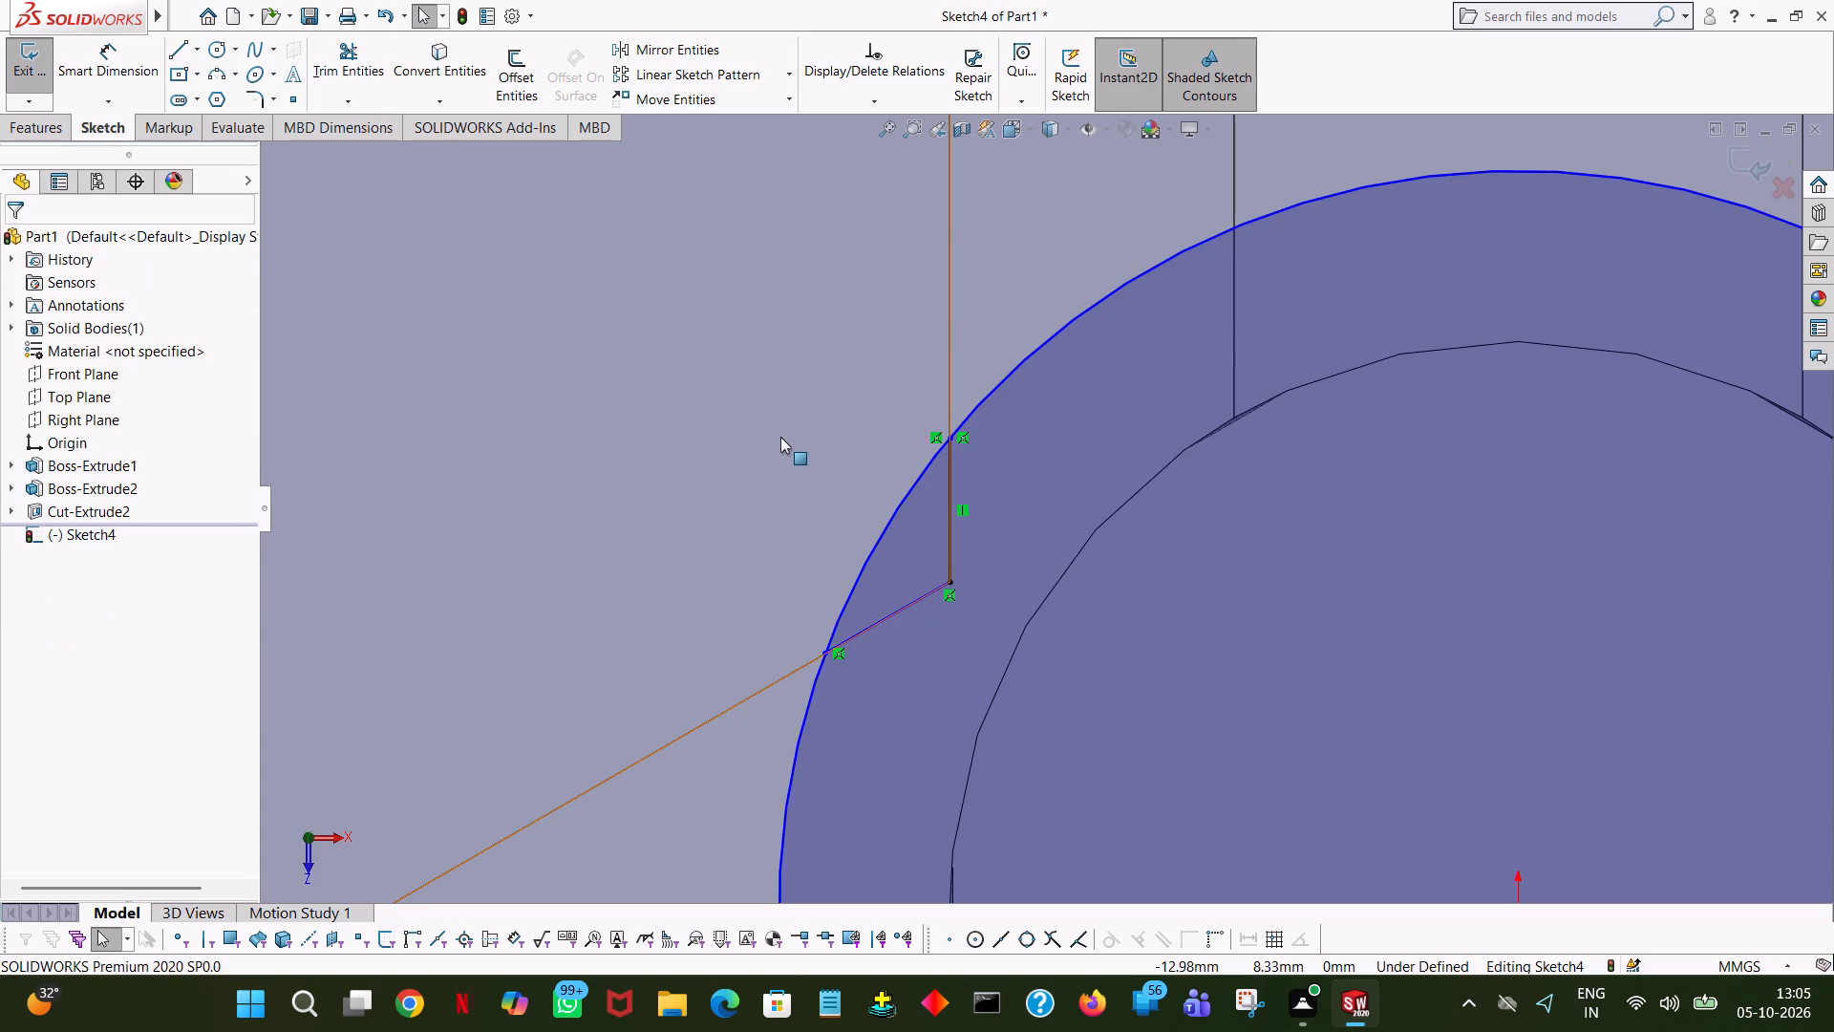
# Sketch two connected lines about 2.53 mm long over the wall edges inside the circle, around the corner up-right of the origin.
pyautogui.keyDown('ctrl'); pyautogui.scroll(-2, 780, 437); pyautogui.keyUp('ctrl')
pyautogui.keyDown('ctrl'); pyautogui.scroll(11, 866, 449); pyautogui.keyUp('ctrl')
pyautogui.keyDown('ctrl'); pyautogui.scroll(-1, 1320, 477); pyautogui.keyUp('ctrl')
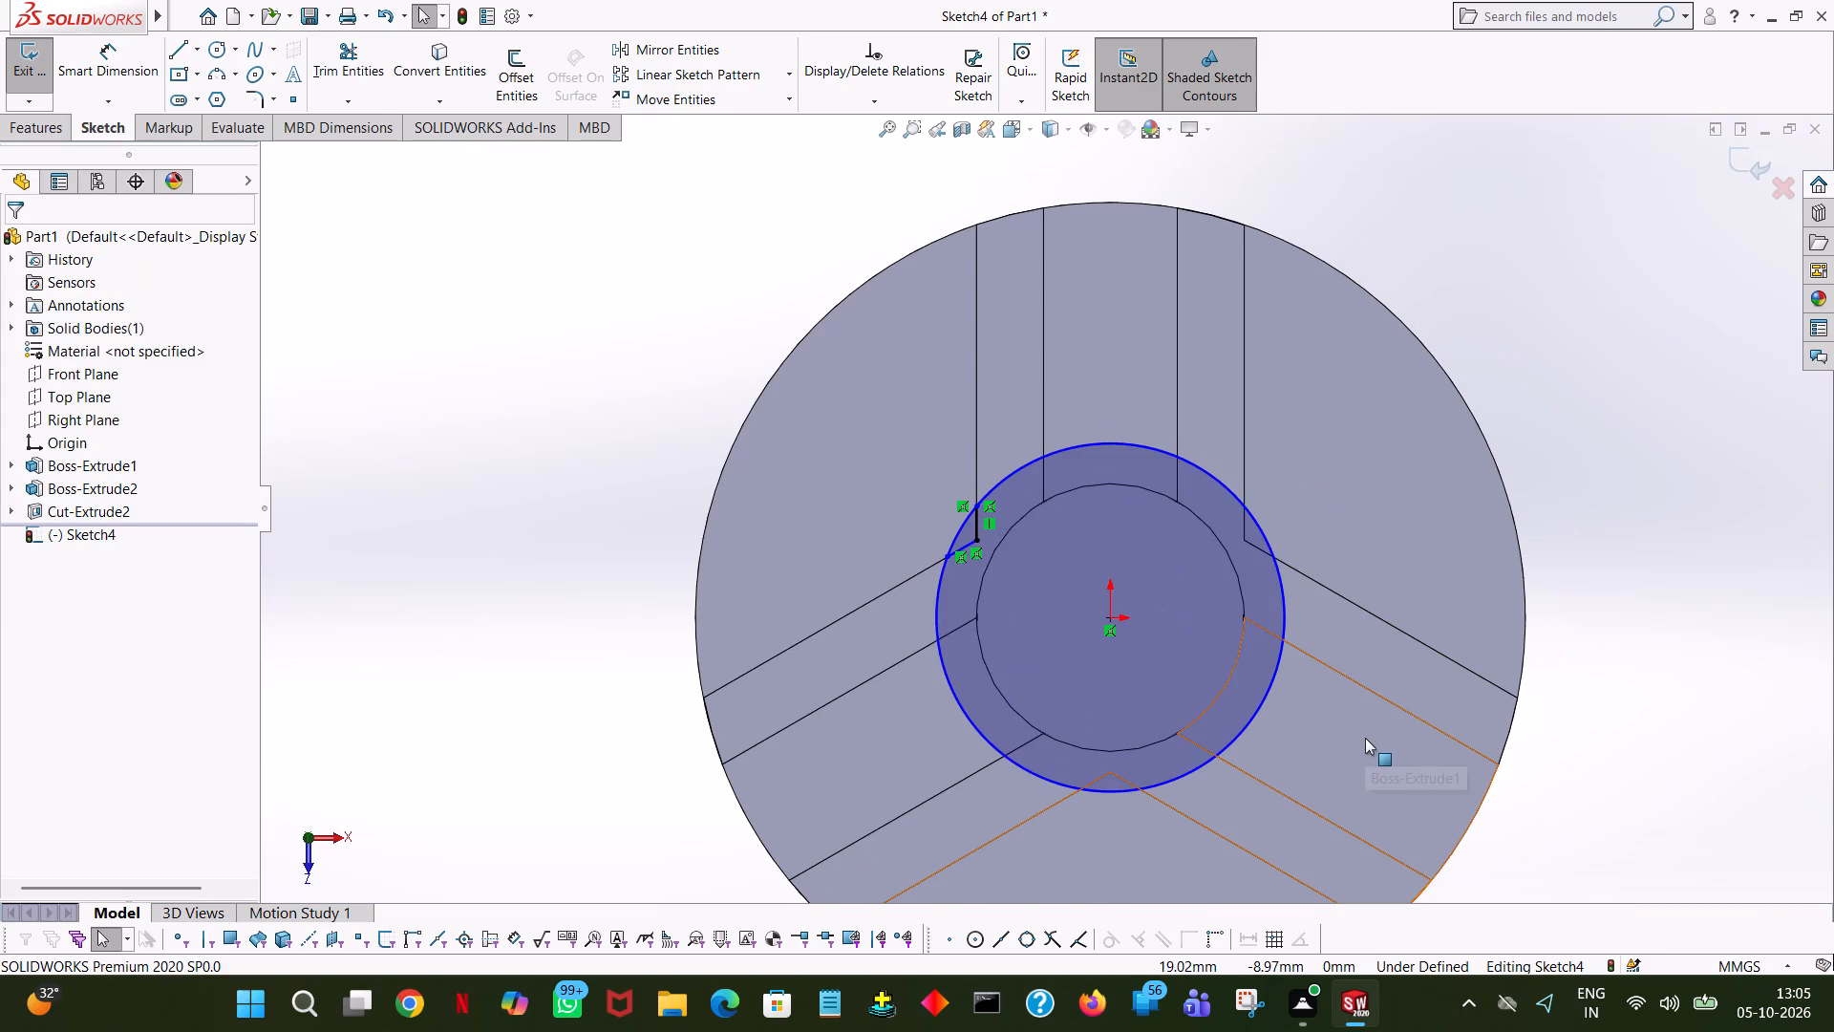
pyautogui.keyDown('ctrl'); pyautogui.scroll(-3, 1365, 738); pyautogui.keyUp('ctrl')
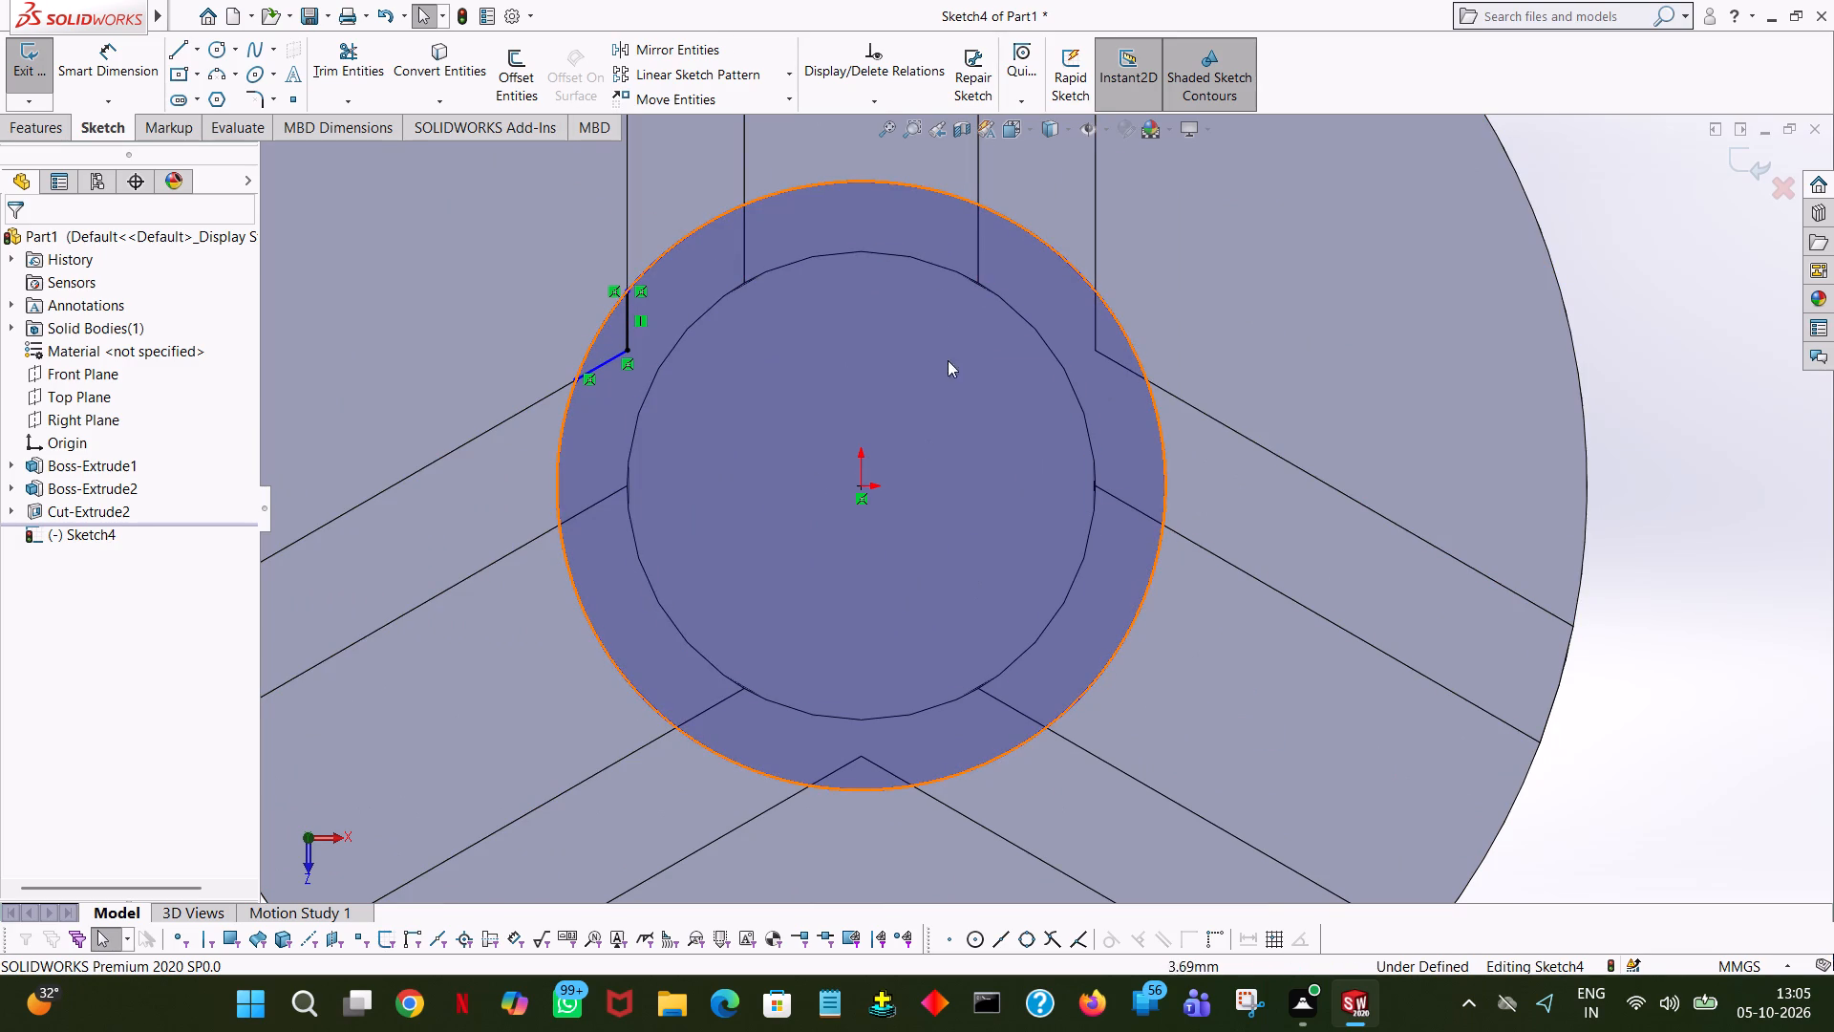
pyautogui.keyDown('ctrl'); pyautogui.scroll(-2, 910, 296); pyautogui.keyUp('ctrl')
pyautogui.keyDown('ctrl'); pyautogui.scroll(1, 1267, 301); pyautogui.keyUp('ctrl')
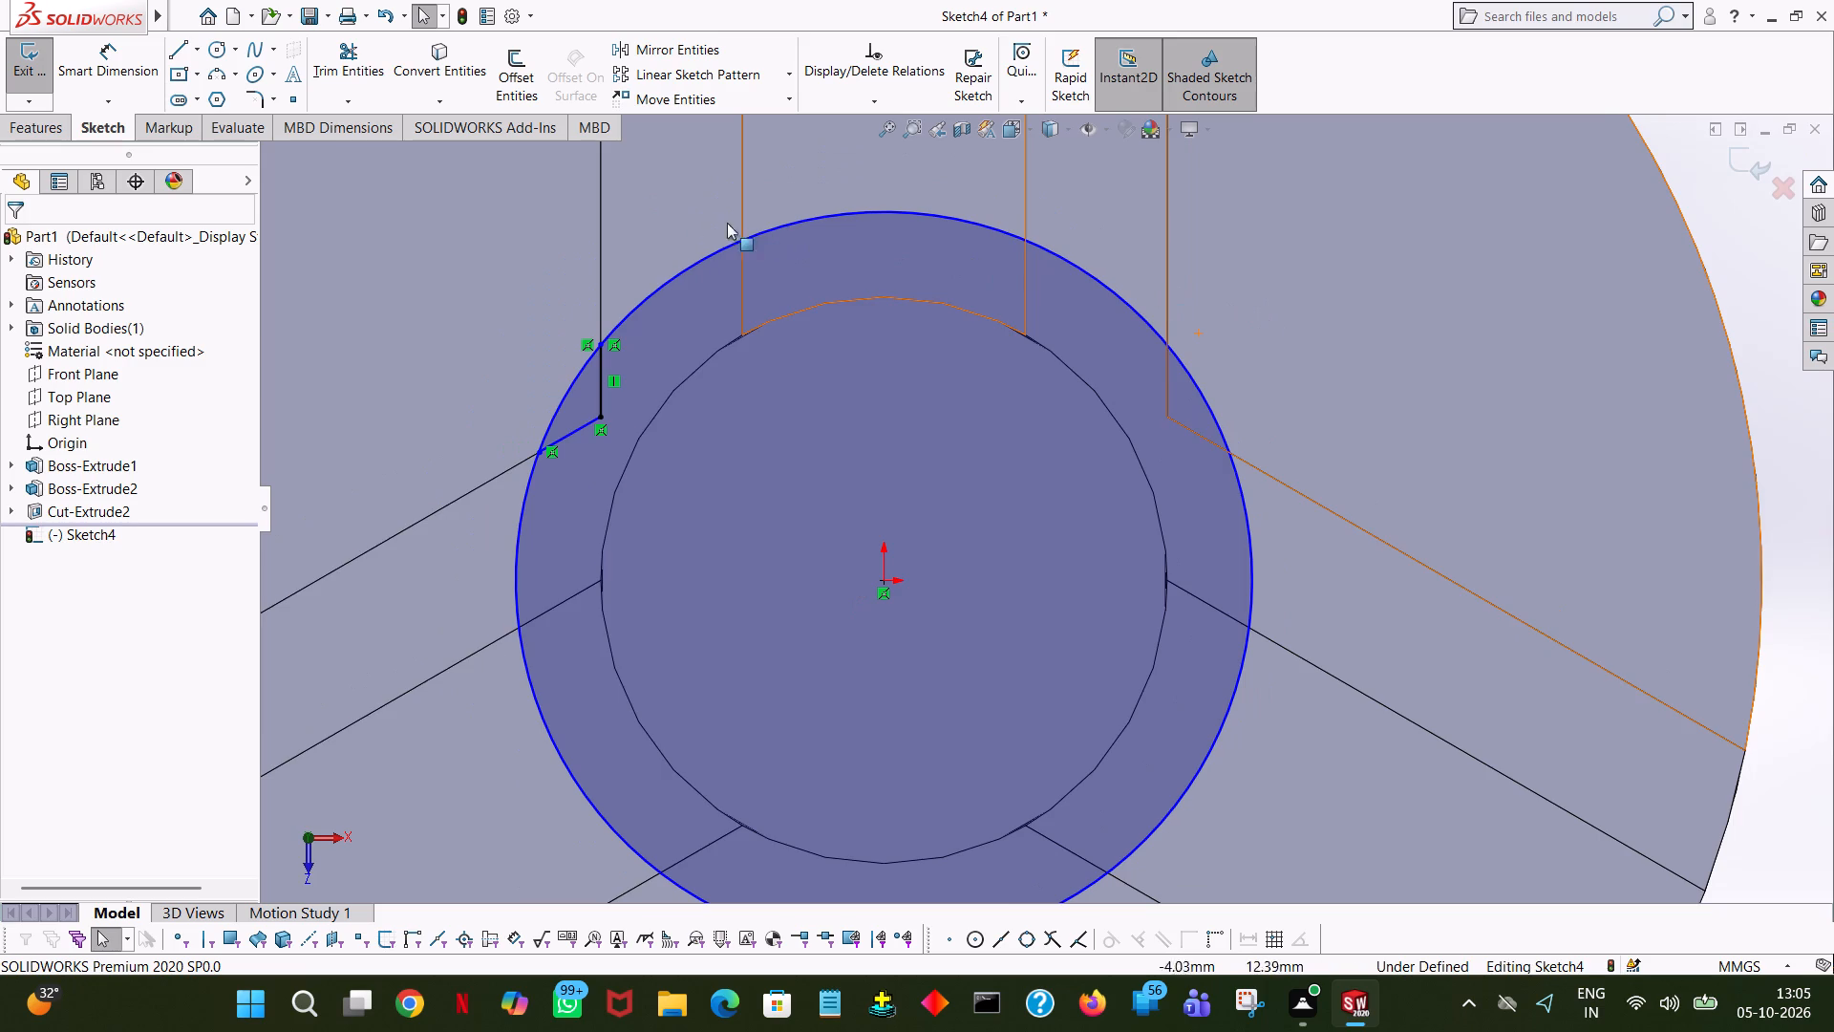
pyautogui.keyDown('ctrl'); pyautogui.scroll(-1, 167, 45); pyautogui.keyUp('ctrl')
pyautogui.keyDown('ctrl'); pyautogui.click(167, 46); pyautogui.keyUp('ctrl')
pyautogui.click(112, 125)
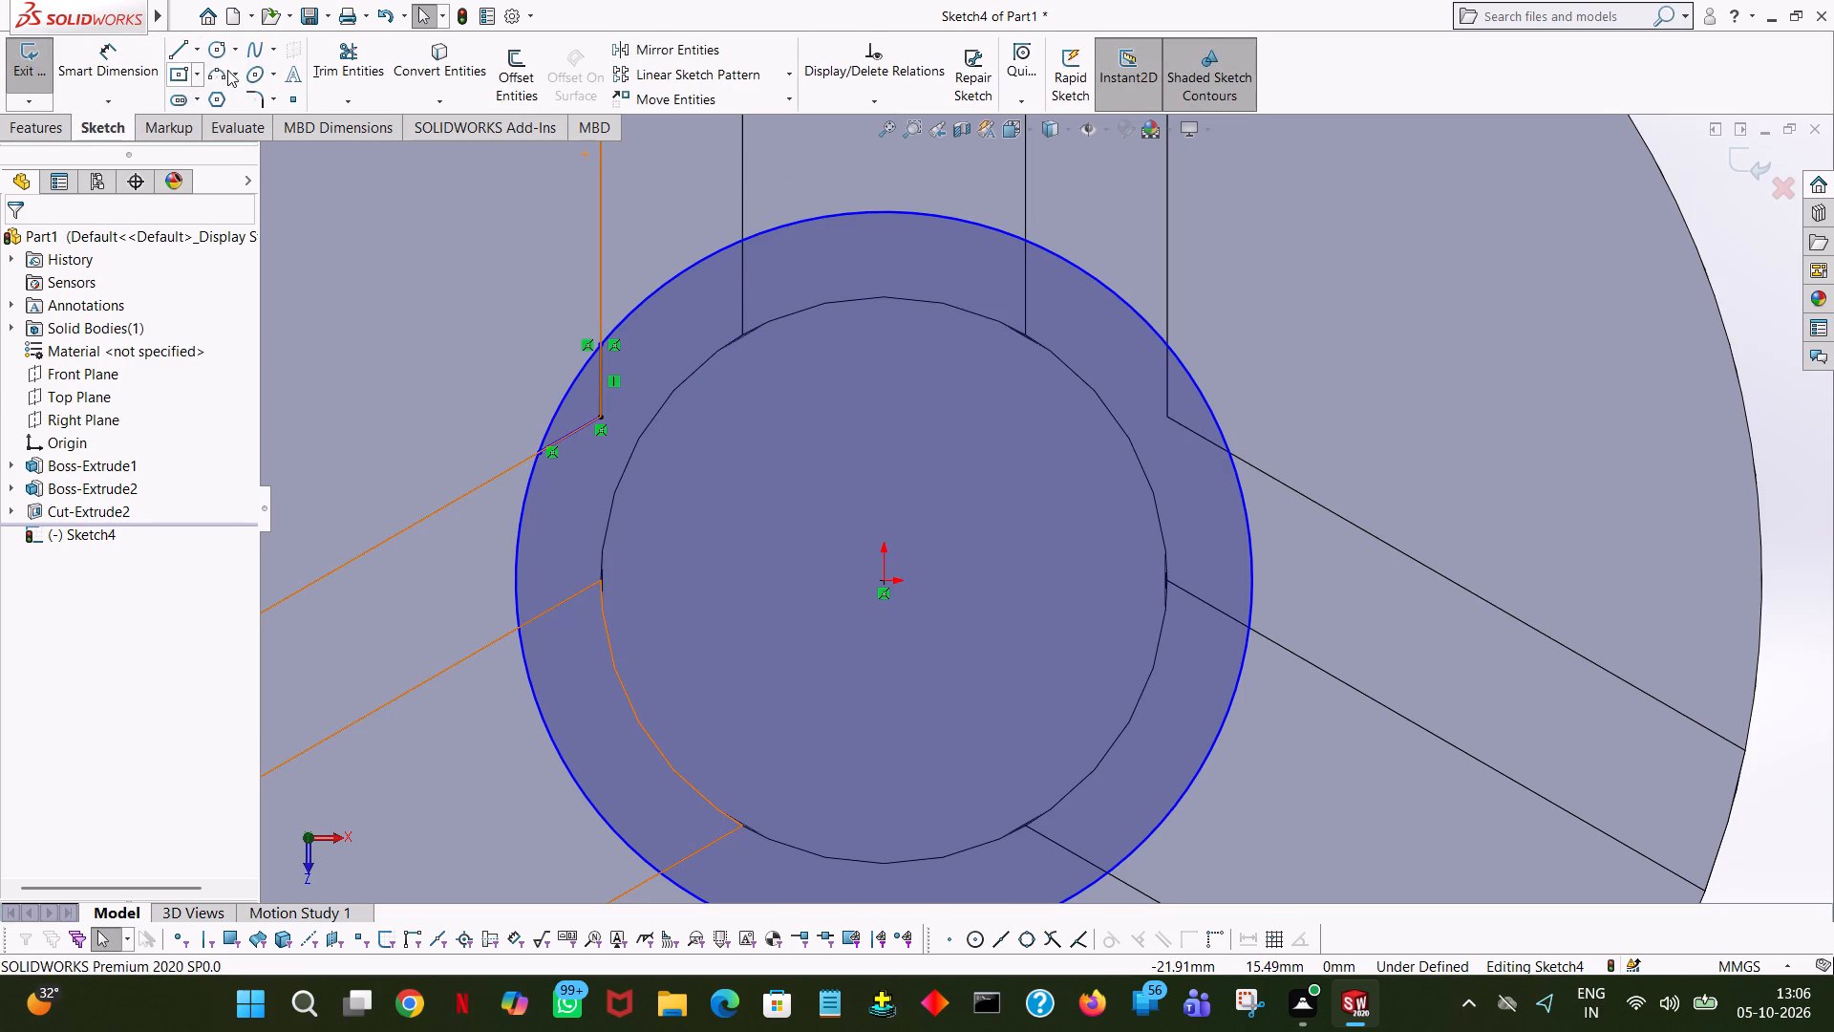
pyautogui.click(180, 56)
pyautogui.keyDown('ctrl'); pyautogui.scroll(-1, 1219, 376); pyautogui.keyUp('ctrl')
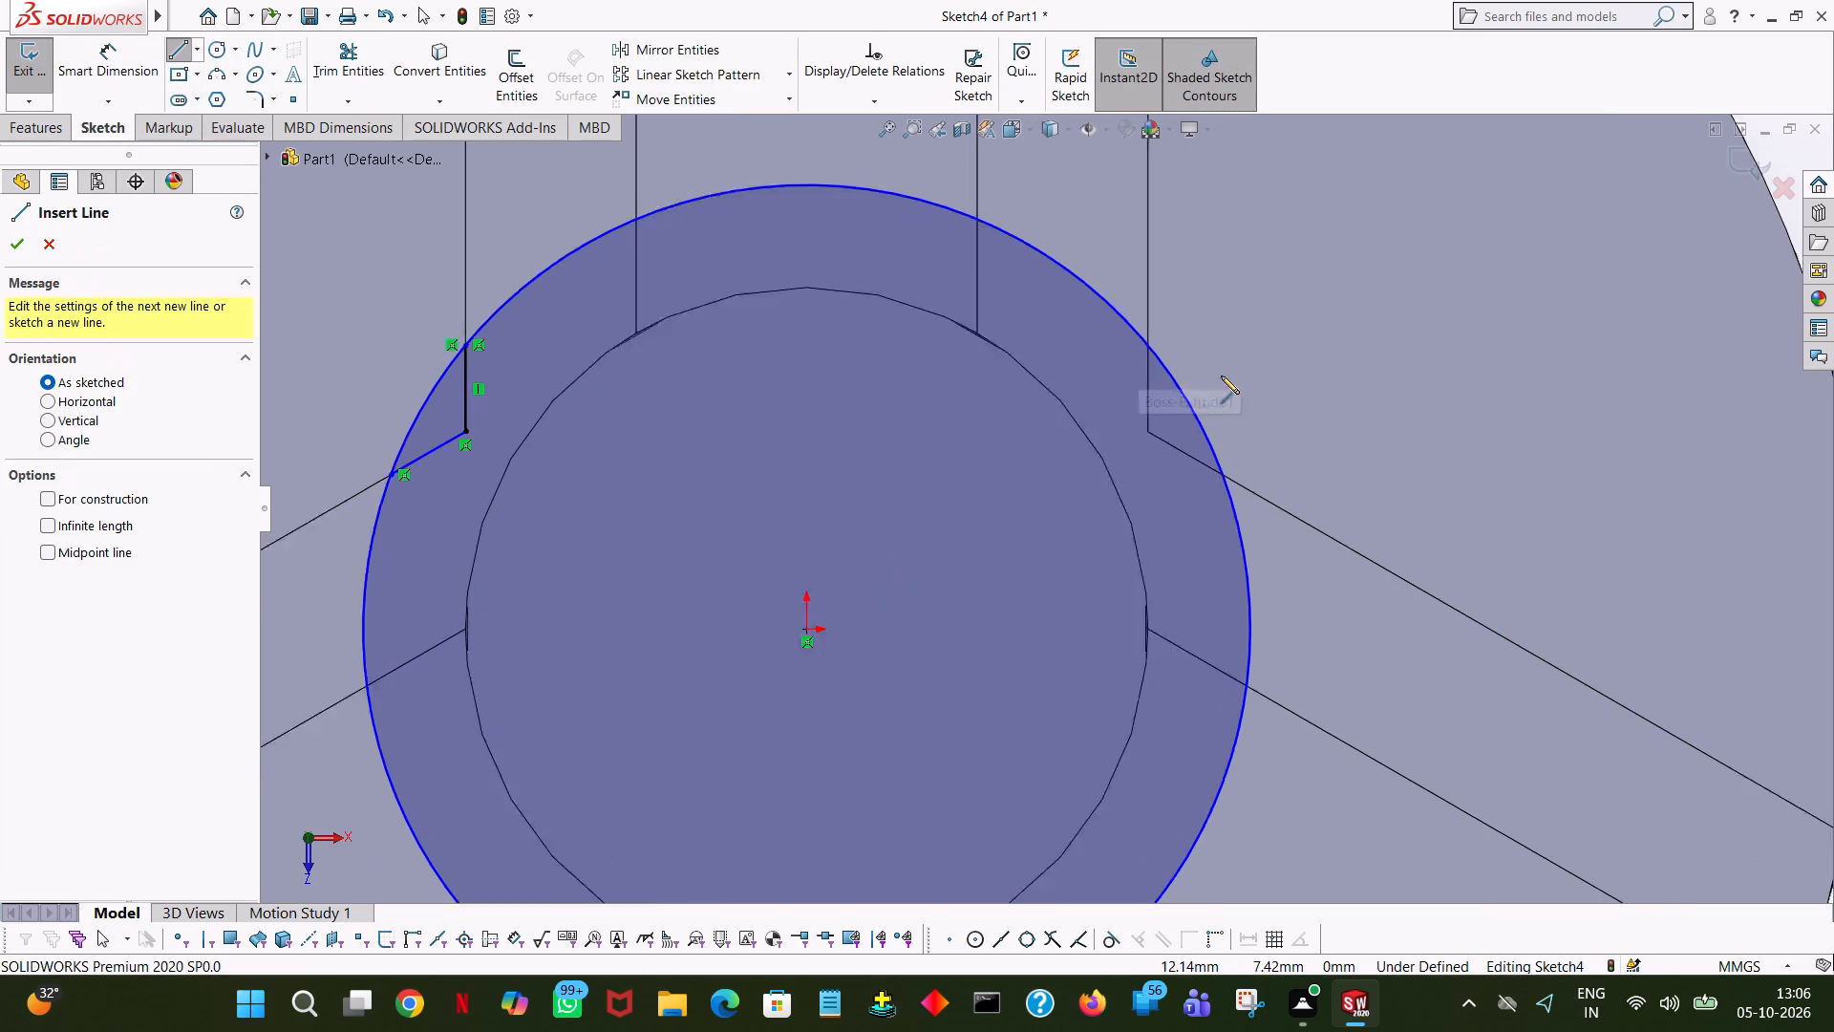
pyautogui.keyDown('ctrl'); pyautogui.scroll(-1, 1221, 376); pyautogui.keyUp('ctrl')
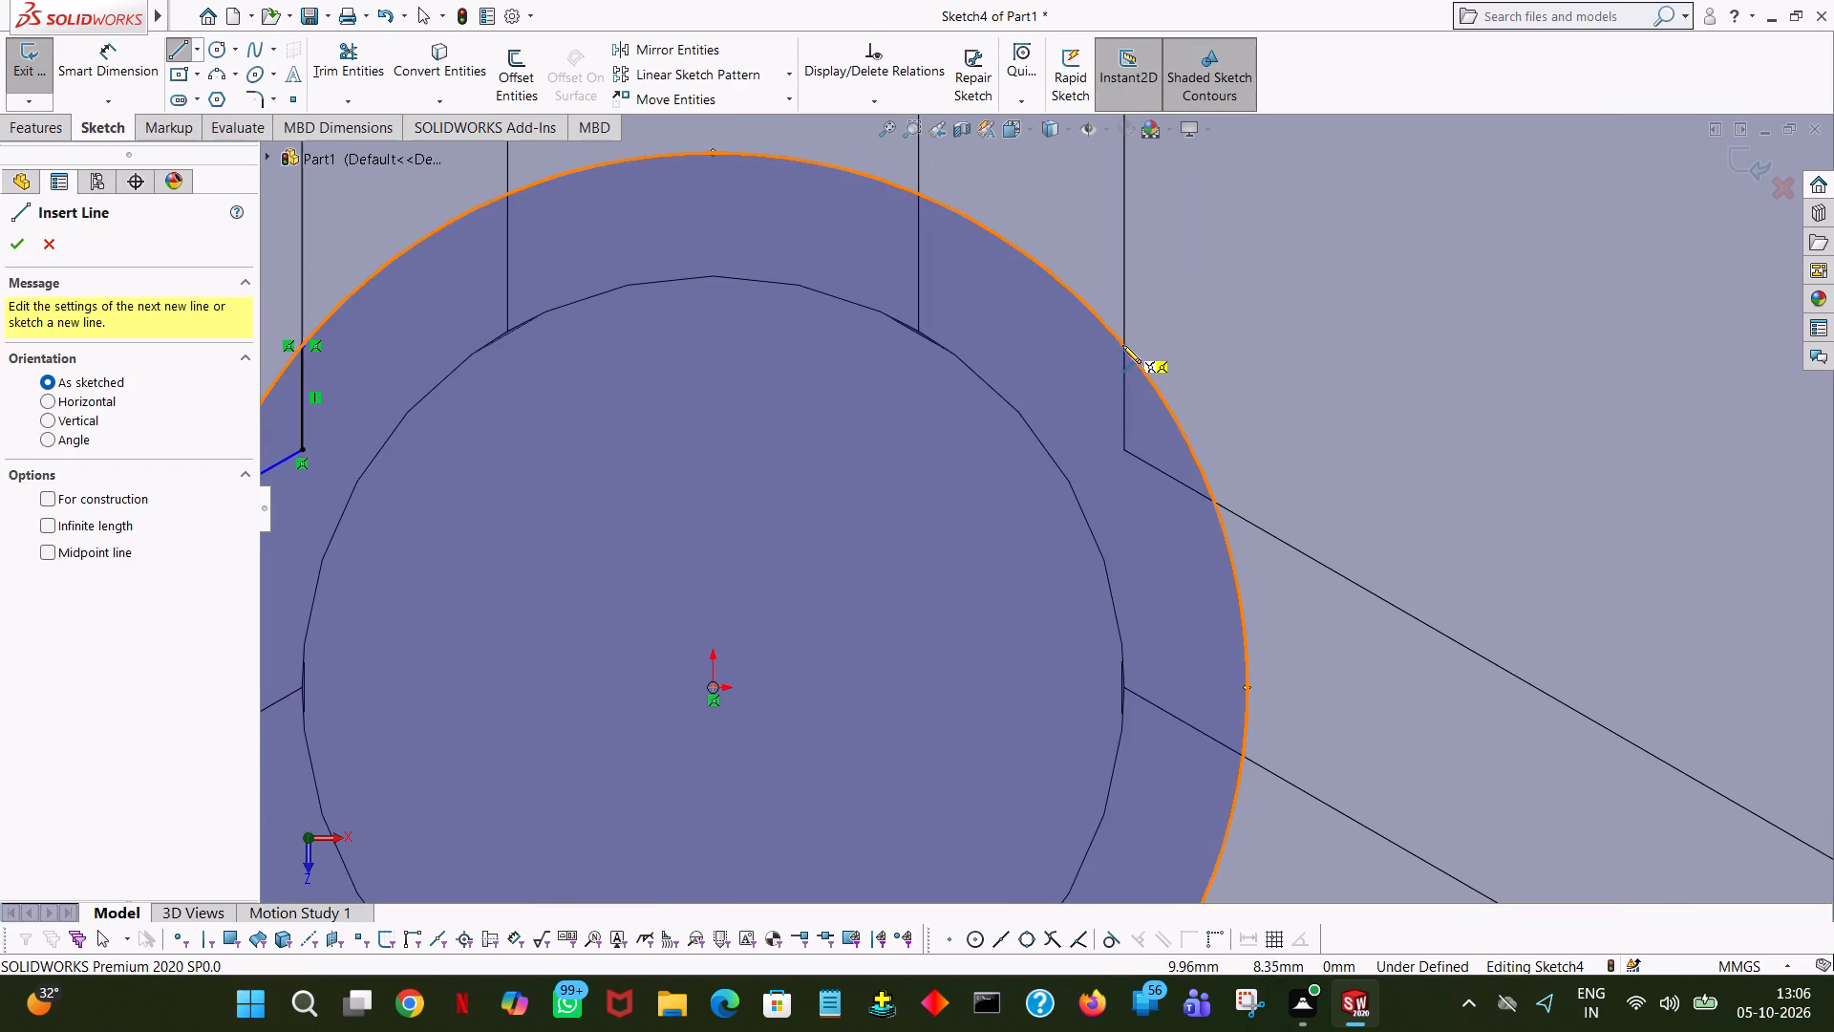
pyautogui.click(1122, 347)
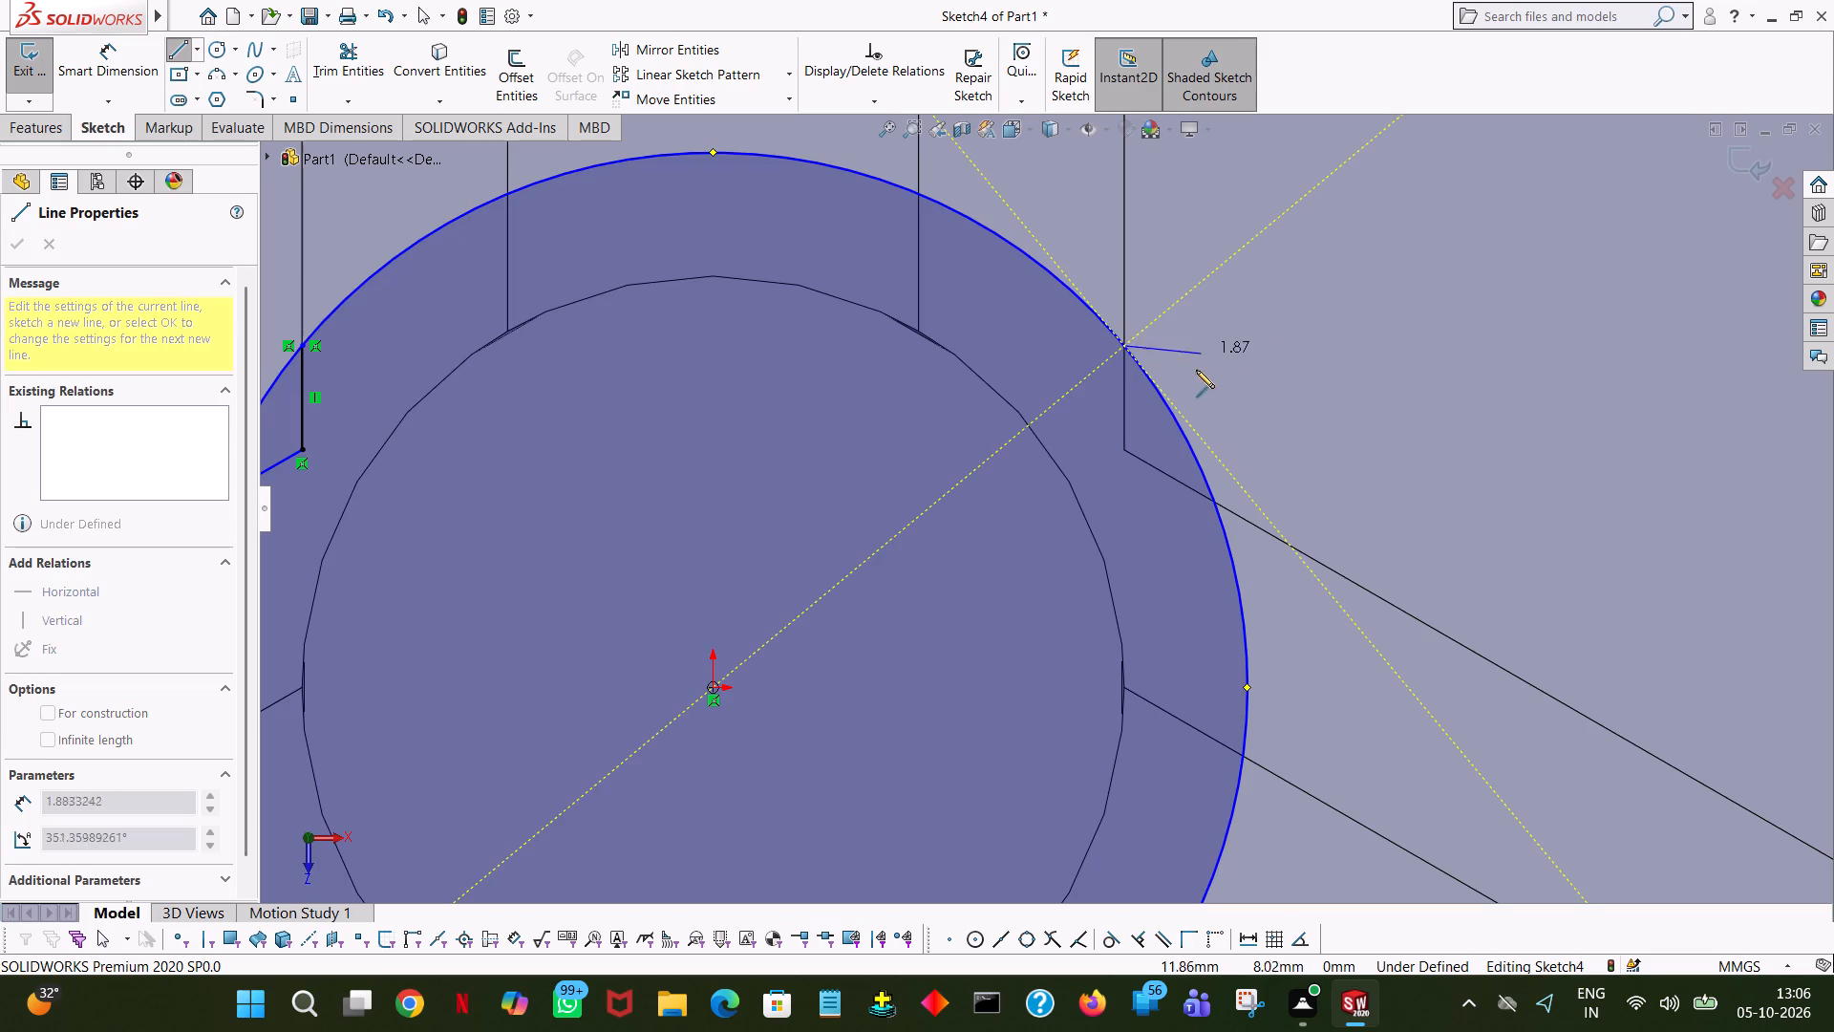
pyautogui.click(1121, 448)
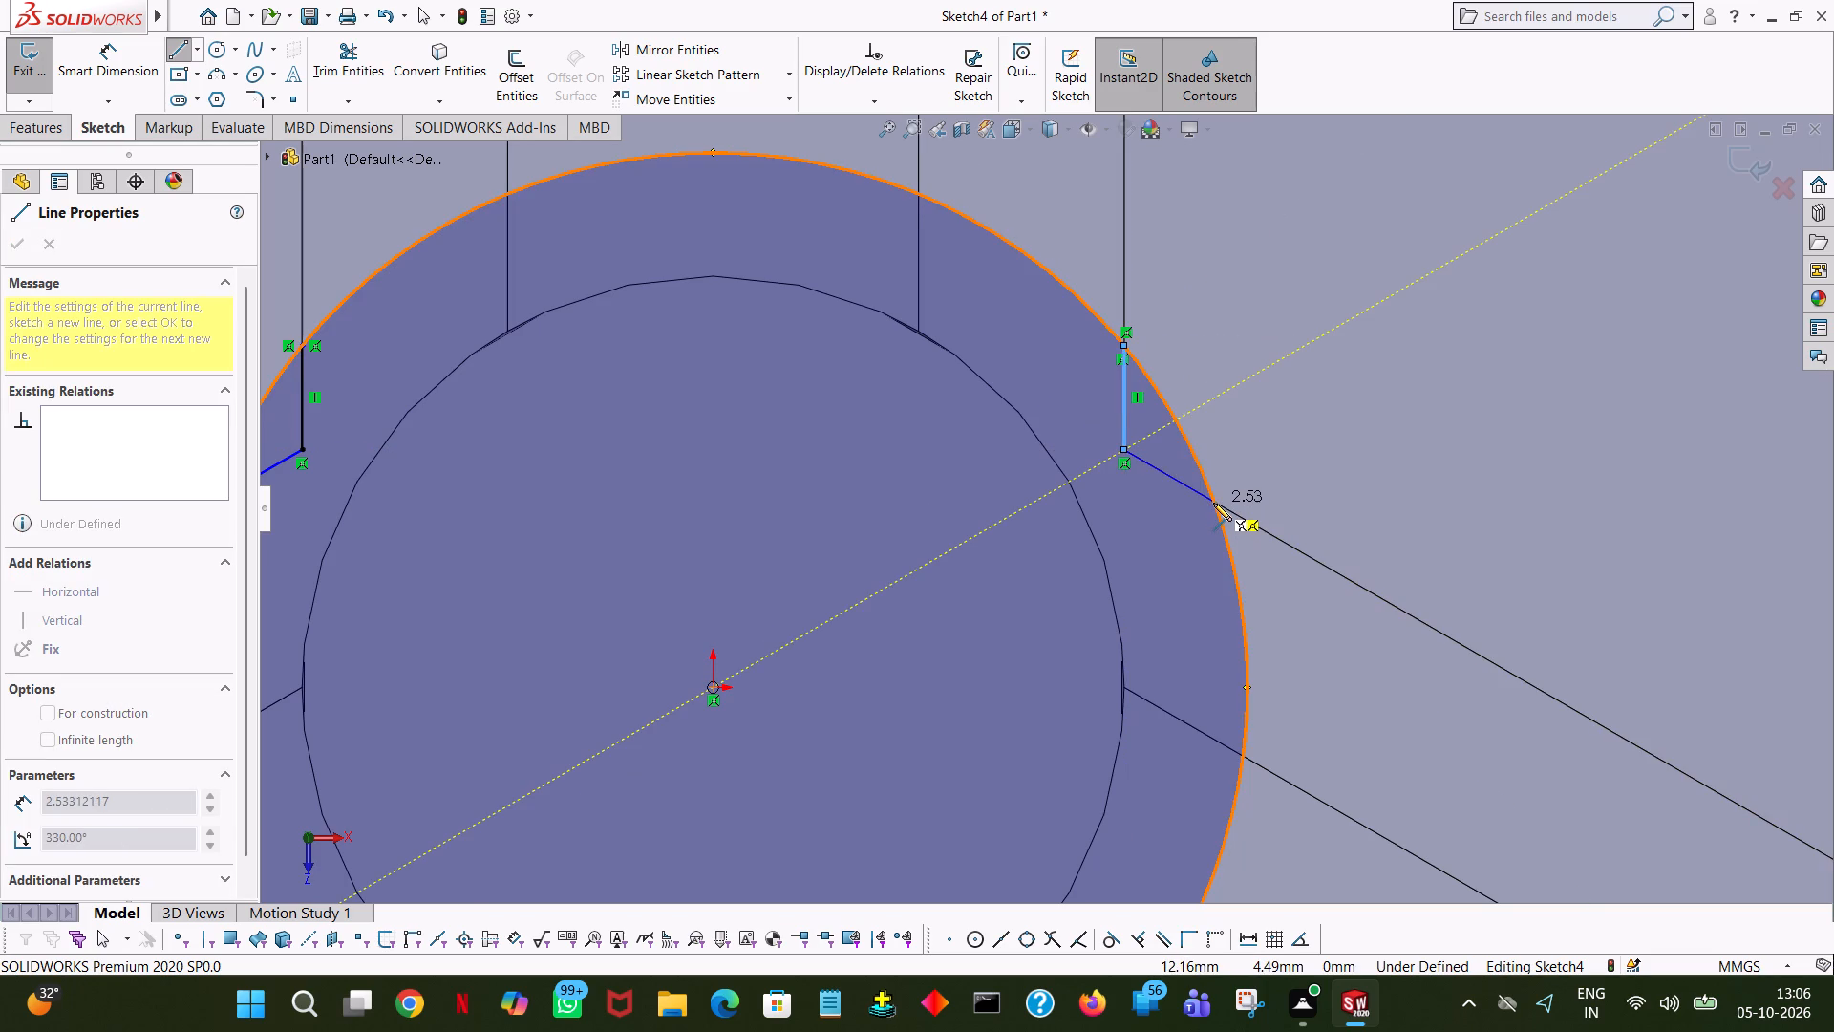
pyautogui.click(1213, 503)
pyautogui.rightClick(1213, 503)
pyautogui.click(1231, 515)
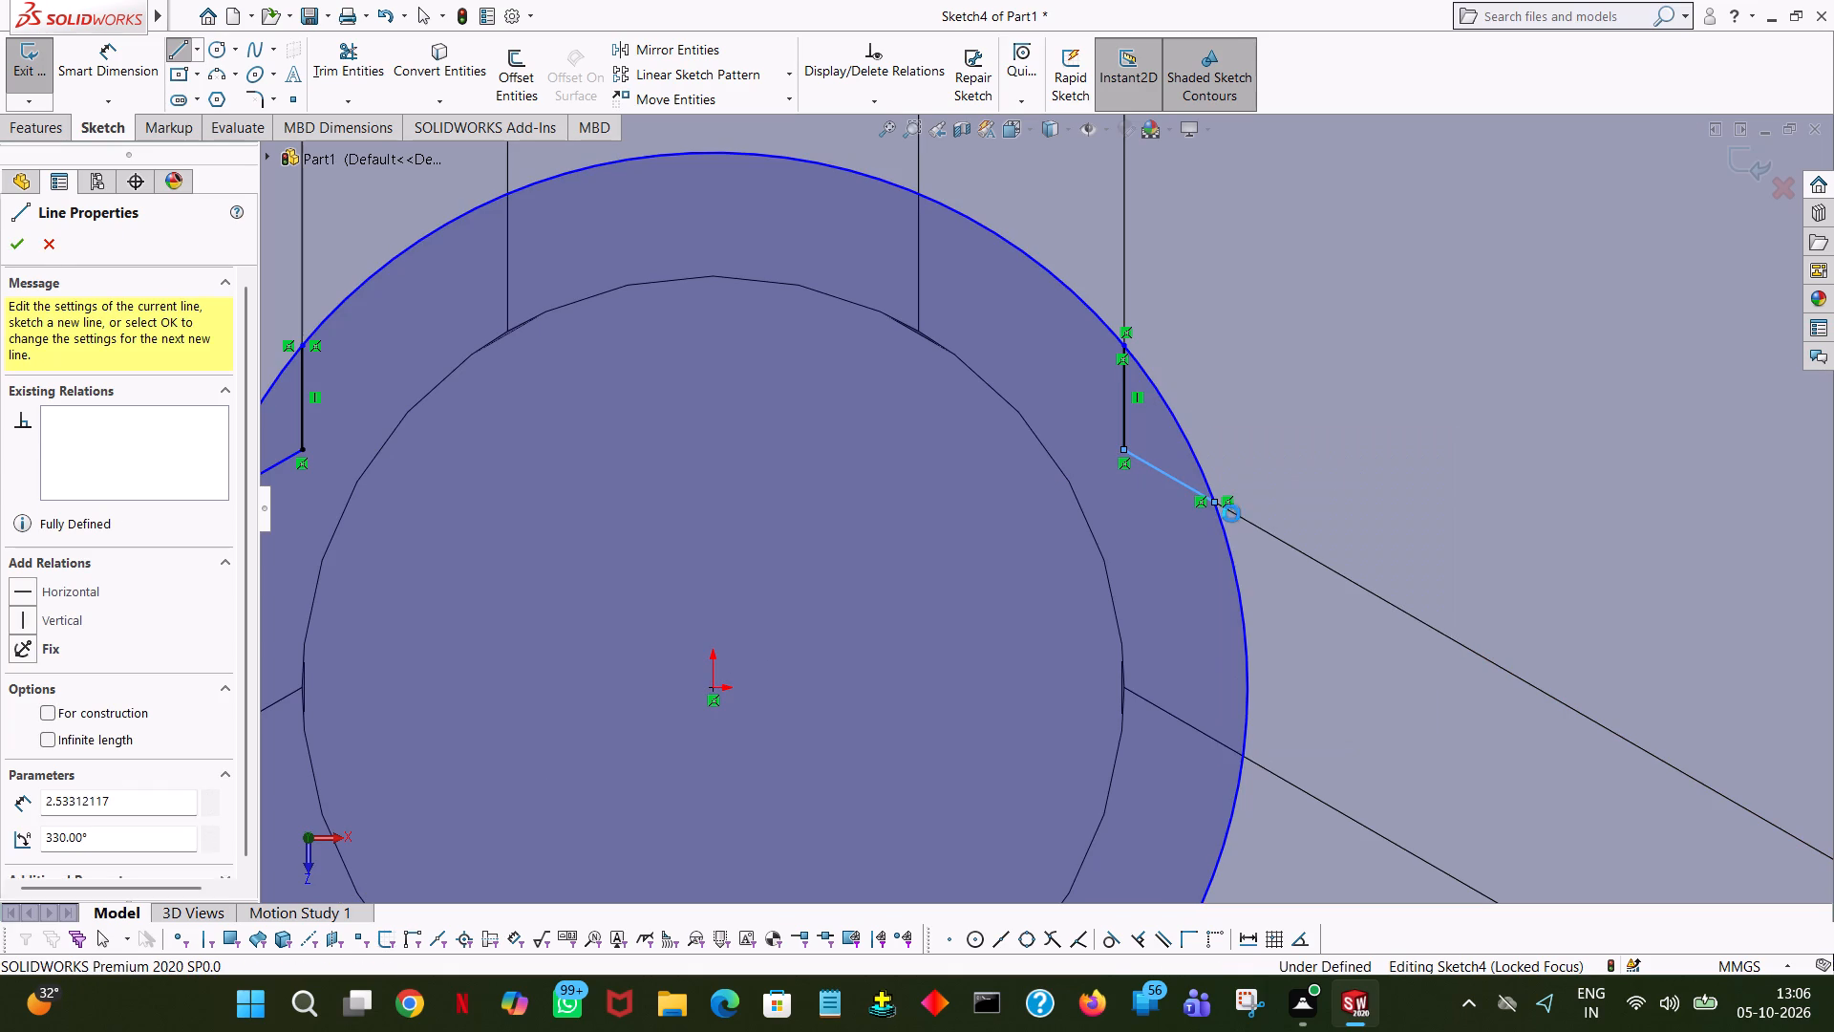
pyautogui.click(1338, 442)
pyautogui.click(1335, 626)
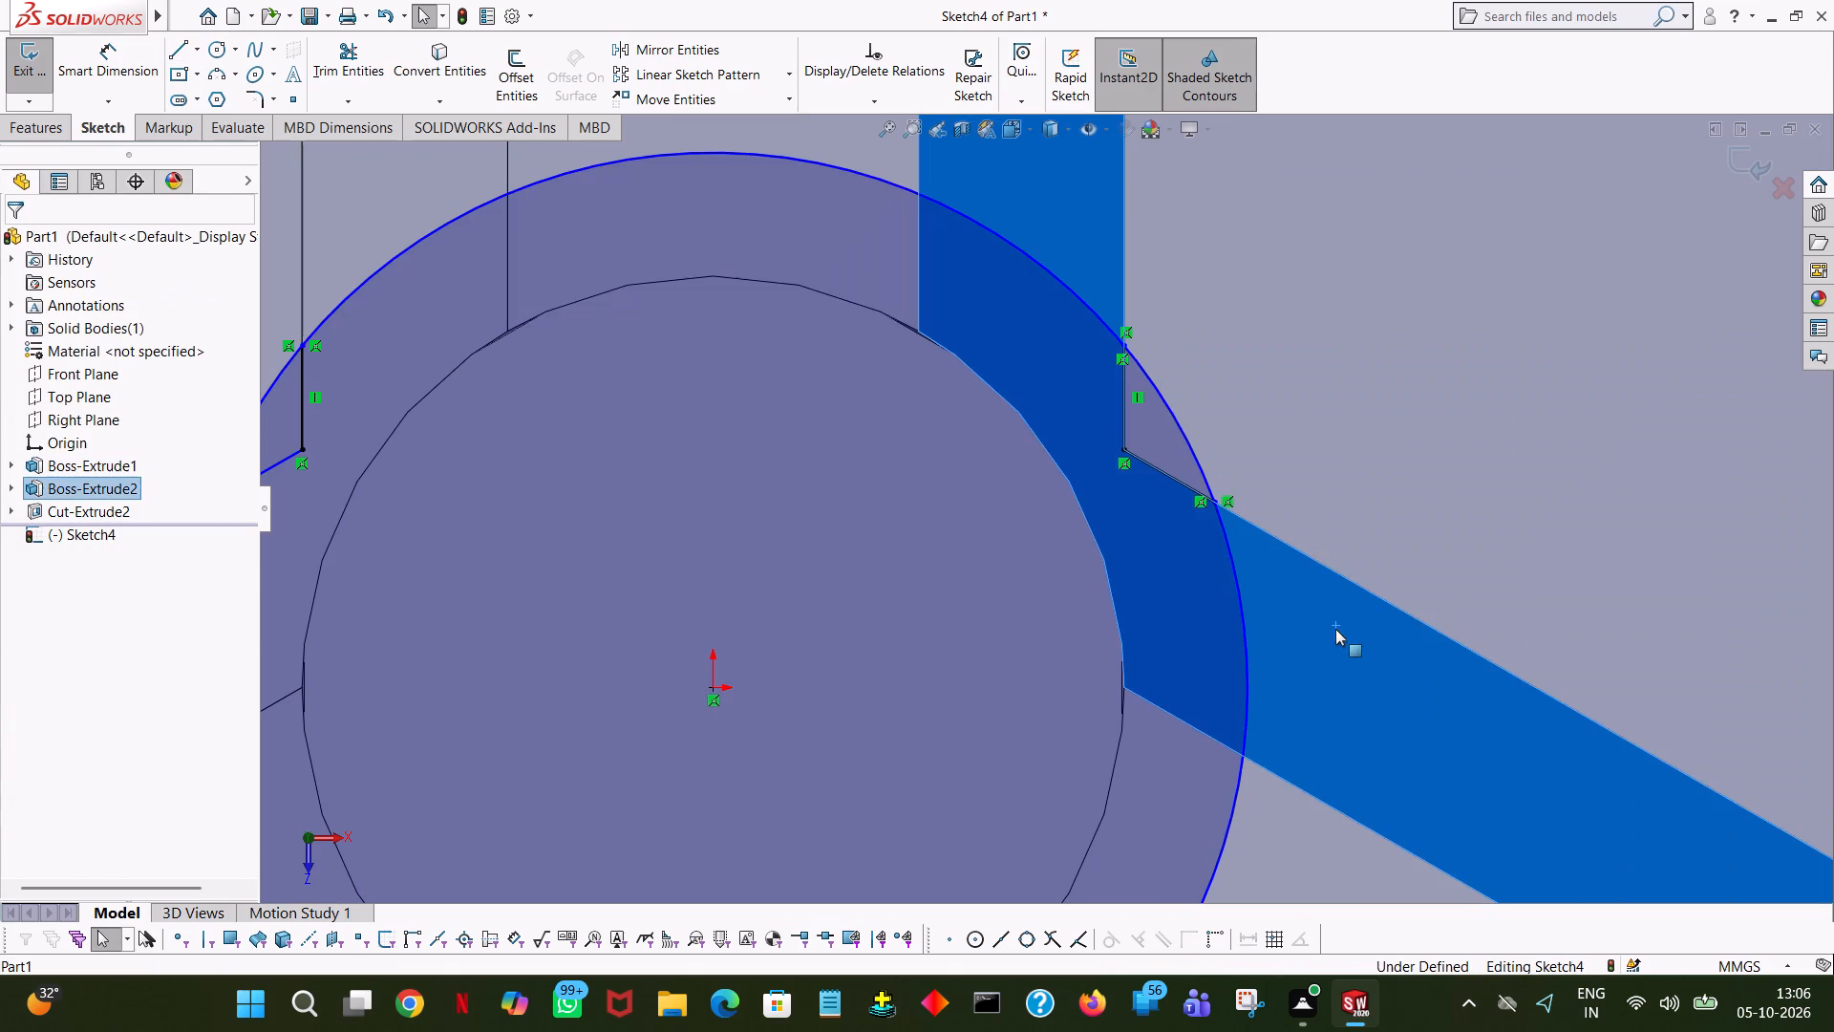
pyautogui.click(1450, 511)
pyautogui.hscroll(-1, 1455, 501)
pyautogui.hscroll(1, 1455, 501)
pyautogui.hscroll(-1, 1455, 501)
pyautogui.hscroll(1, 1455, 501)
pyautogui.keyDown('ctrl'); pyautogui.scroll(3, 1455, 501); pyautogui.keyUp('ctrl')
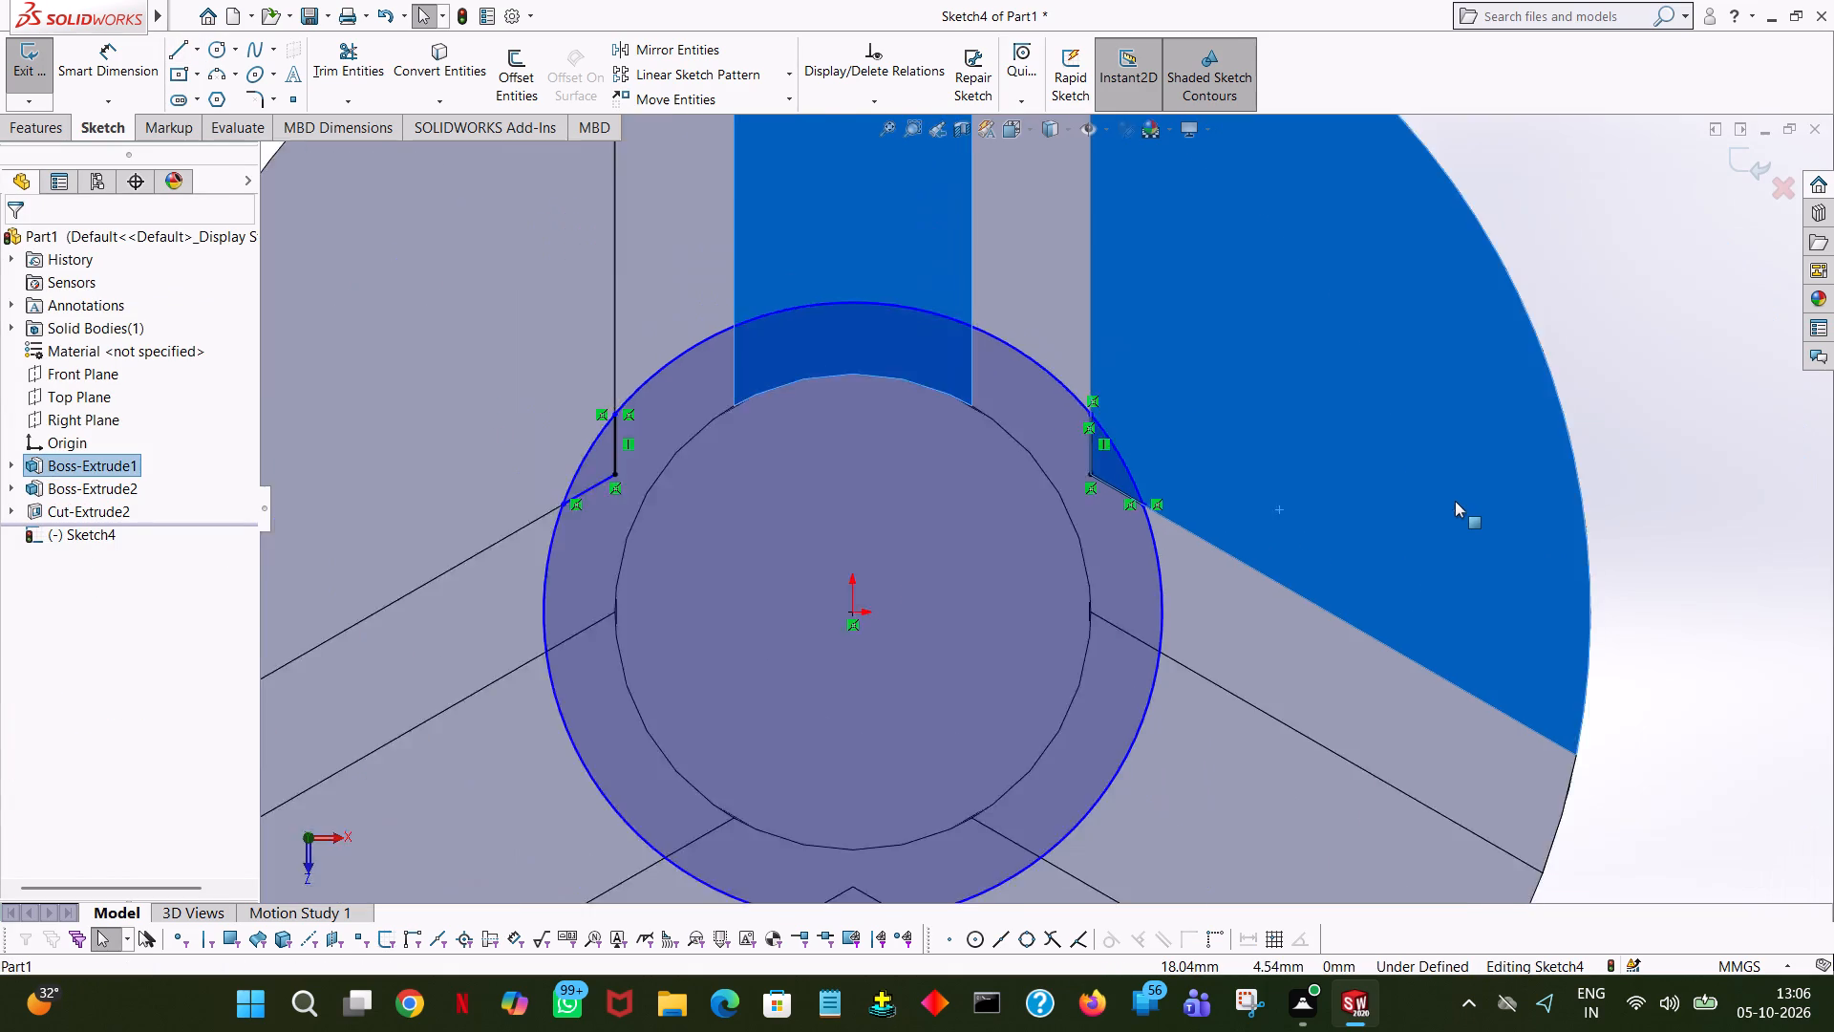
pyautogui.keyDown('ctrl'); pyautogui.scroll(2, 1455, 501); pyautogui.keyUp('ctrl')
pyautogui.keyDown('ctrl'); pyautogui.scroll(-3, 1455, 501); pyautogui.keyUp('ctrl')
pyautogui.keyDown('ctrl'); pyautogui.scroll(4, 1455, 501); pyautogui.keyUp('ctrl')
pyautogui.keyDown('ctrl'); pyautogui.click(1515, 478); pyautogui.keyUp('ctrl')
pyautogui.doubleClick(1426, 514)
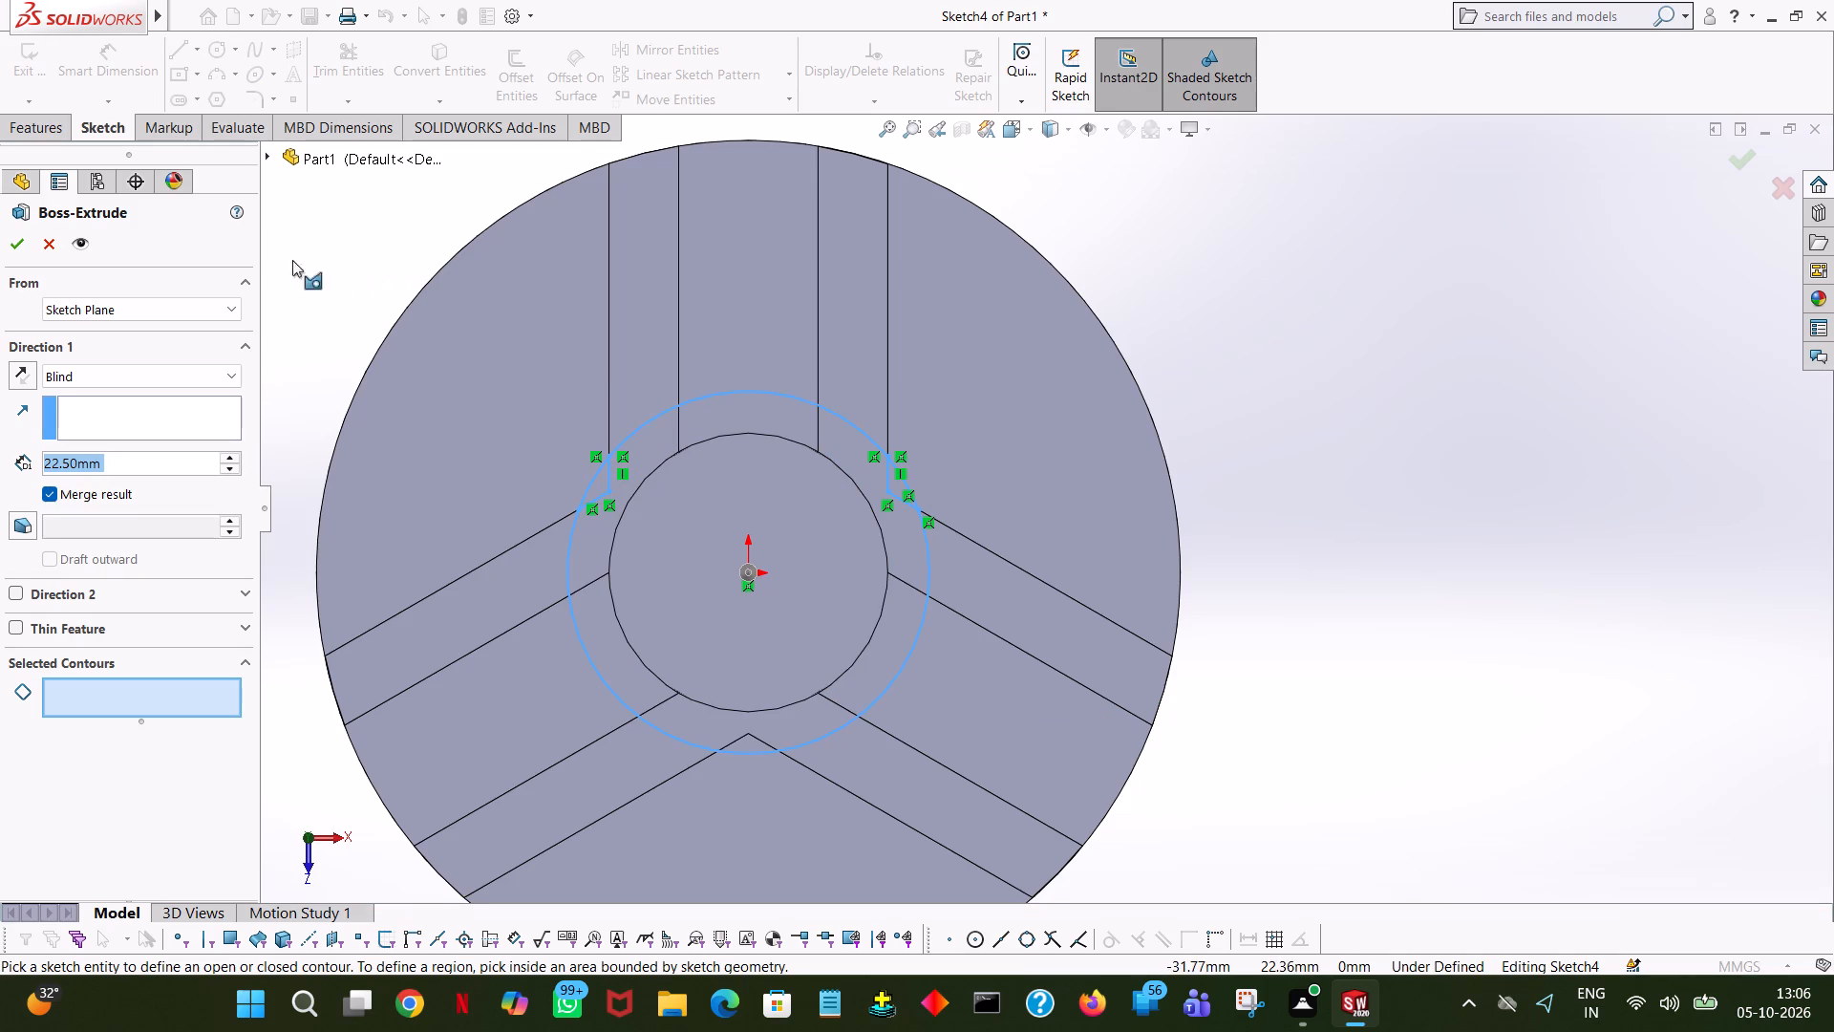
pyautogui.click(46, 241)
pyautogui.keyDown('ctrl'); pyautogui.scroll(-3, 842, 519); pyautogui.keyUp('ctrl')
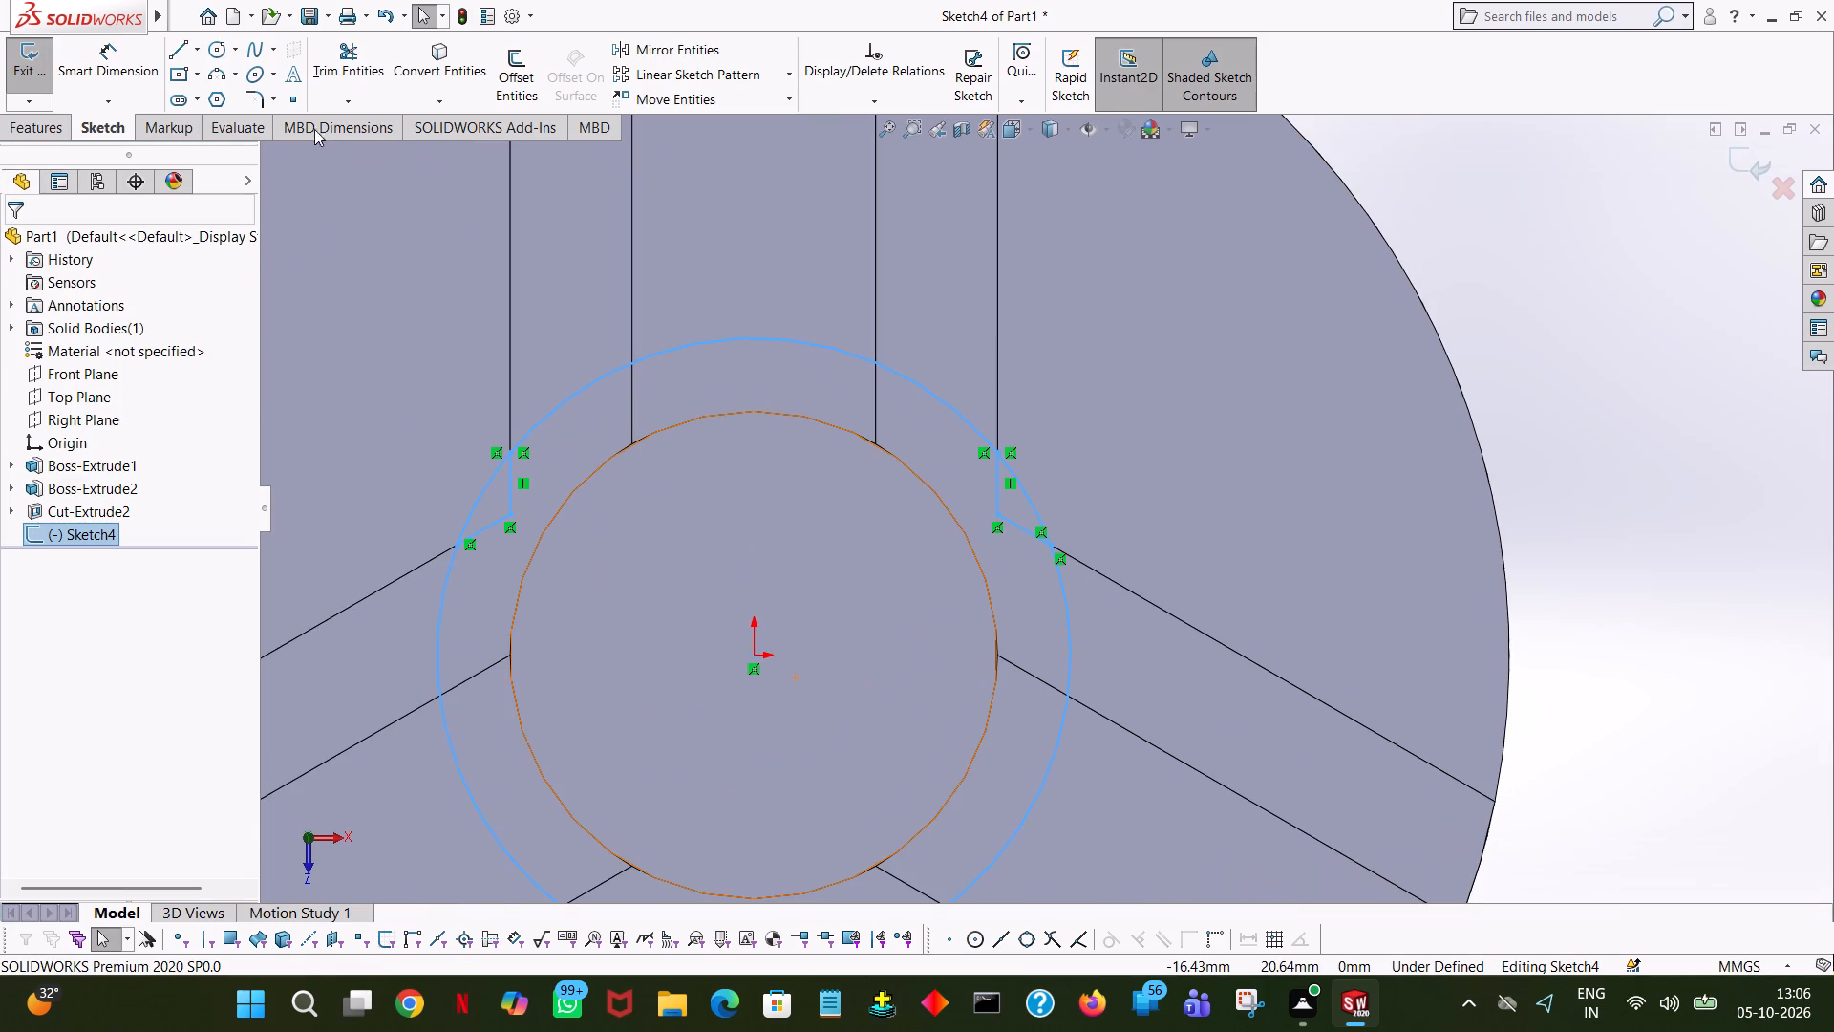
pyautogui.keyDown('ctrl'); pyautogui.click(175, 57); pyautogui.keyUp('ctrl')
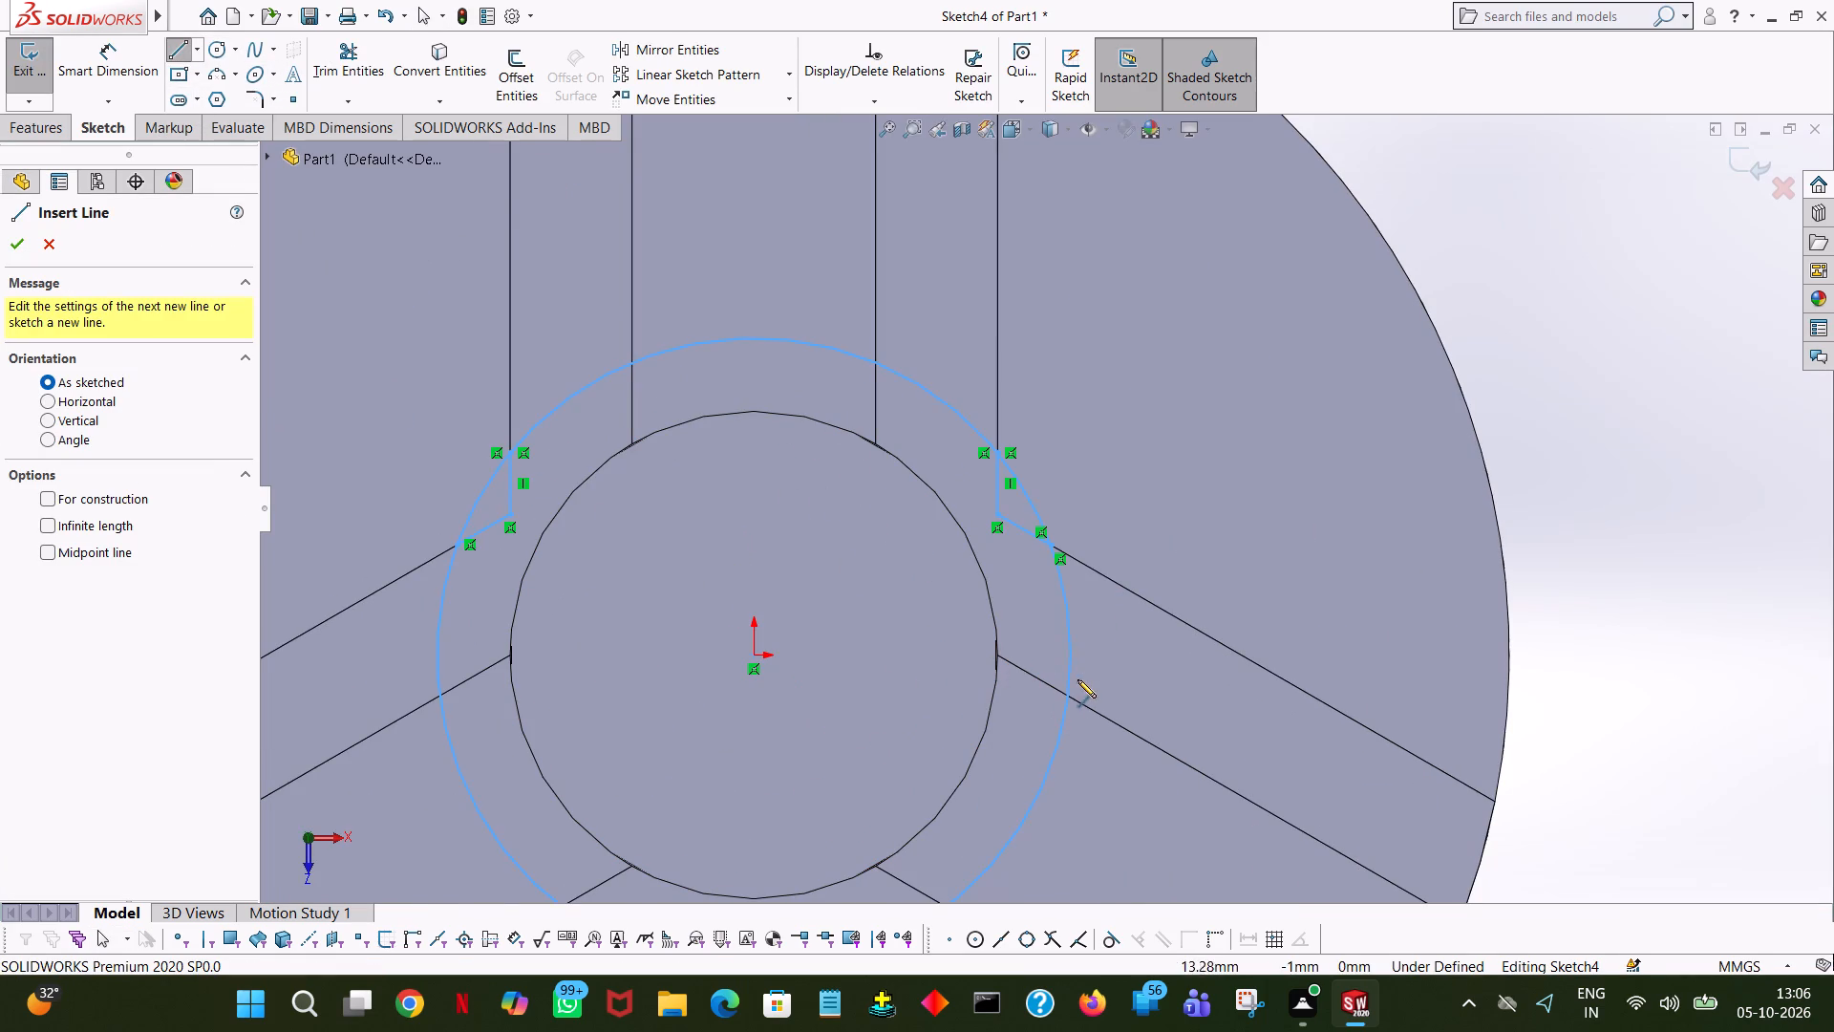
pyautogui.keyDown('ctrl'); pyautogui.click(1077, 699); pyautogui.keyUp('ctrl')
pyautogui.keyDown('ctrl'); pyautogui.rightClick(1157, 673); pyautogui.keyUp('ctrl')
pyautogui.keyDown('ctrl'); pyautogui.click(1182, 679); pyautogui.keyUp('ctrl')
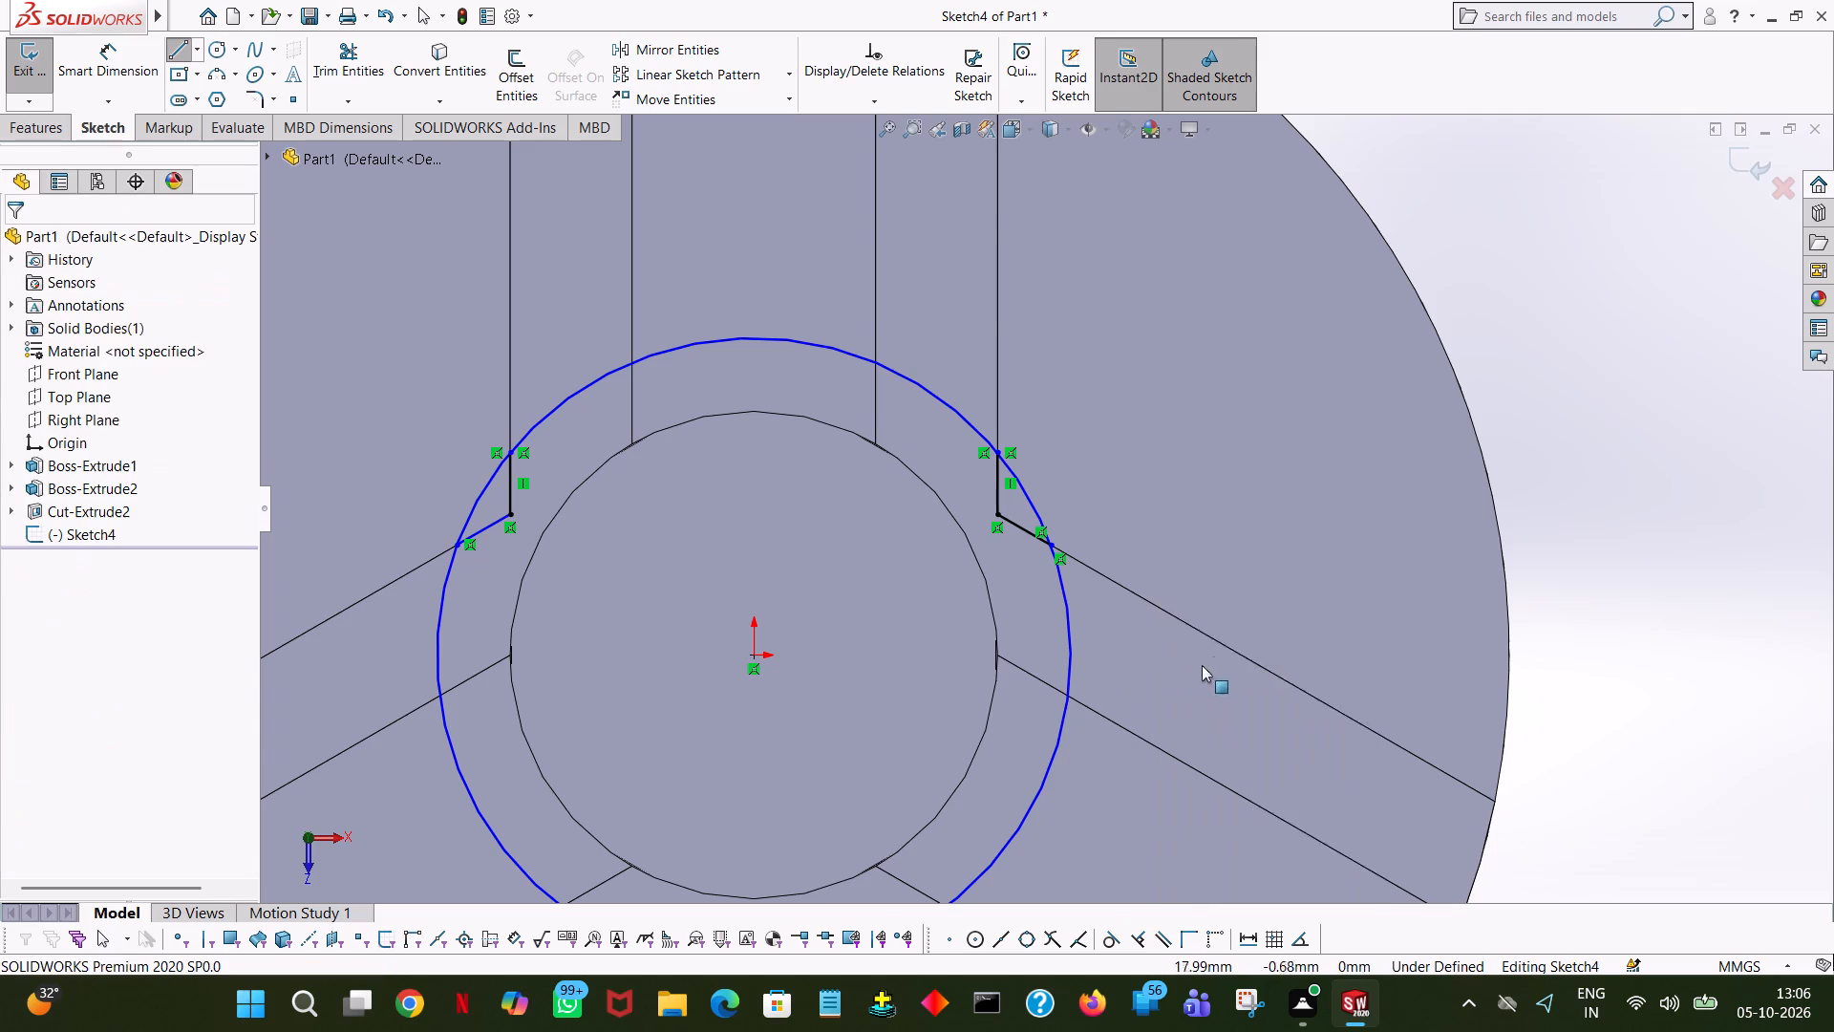
# Sketch two connected lines about 2.53 mm long over the wall edges inside the circle, around the corner directly below the origin.
pyautogui.keyDown('ctrl'); pyautogui.scroll(4, 680, 443); pyautogui.keyUp('ctrl')
pyautogui.keyDown('ctrl'); pyautogui.scroll(-1, 987, 506); pyautogui.keyUp('ctrl')
pyautogui.keyDown('ctrl'); pyautogui.scroll(1, 1025, 756); pyautogui.keyUp('ctrl')
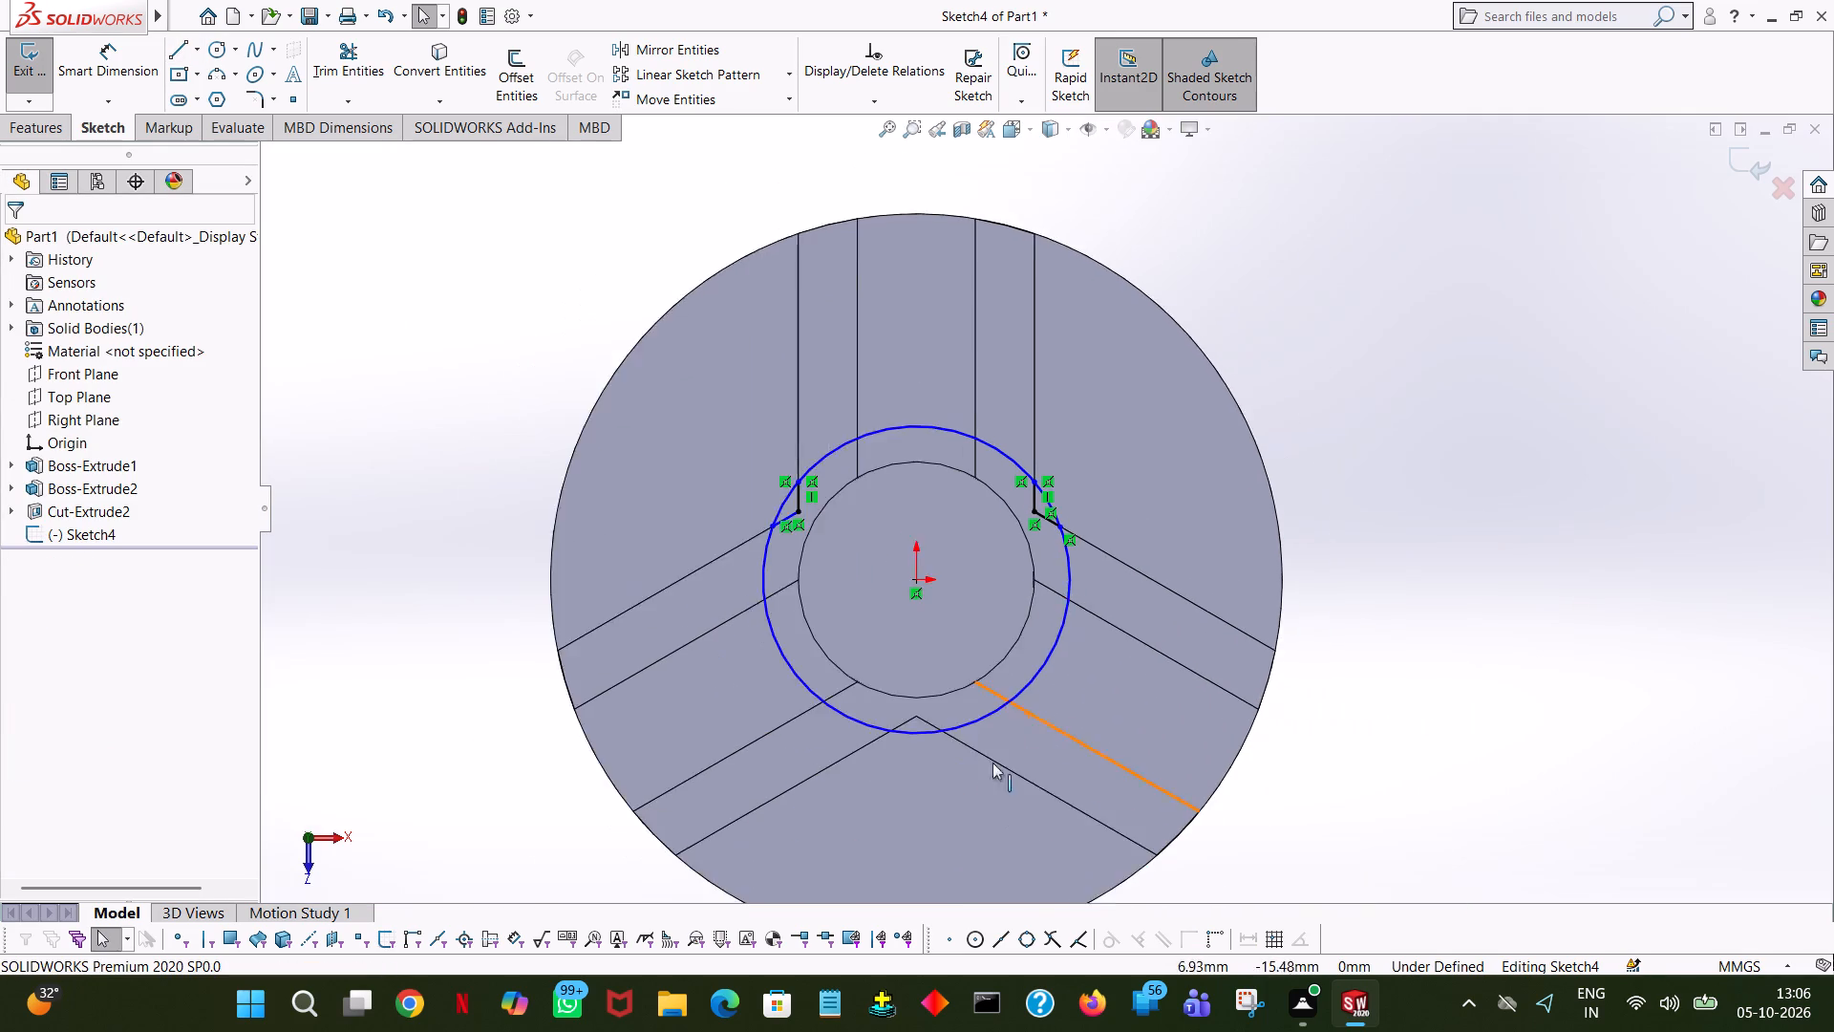
pyautogui.keyDown('ctrl'); pyautogui.scroll(1, 992, 763); pyautogui.keyUp('ctrl')
pyautogui.keyDown('ctrl'); pyautogui.scroll(-3, 970, 756); pyautogui.keyUp('ctrl')
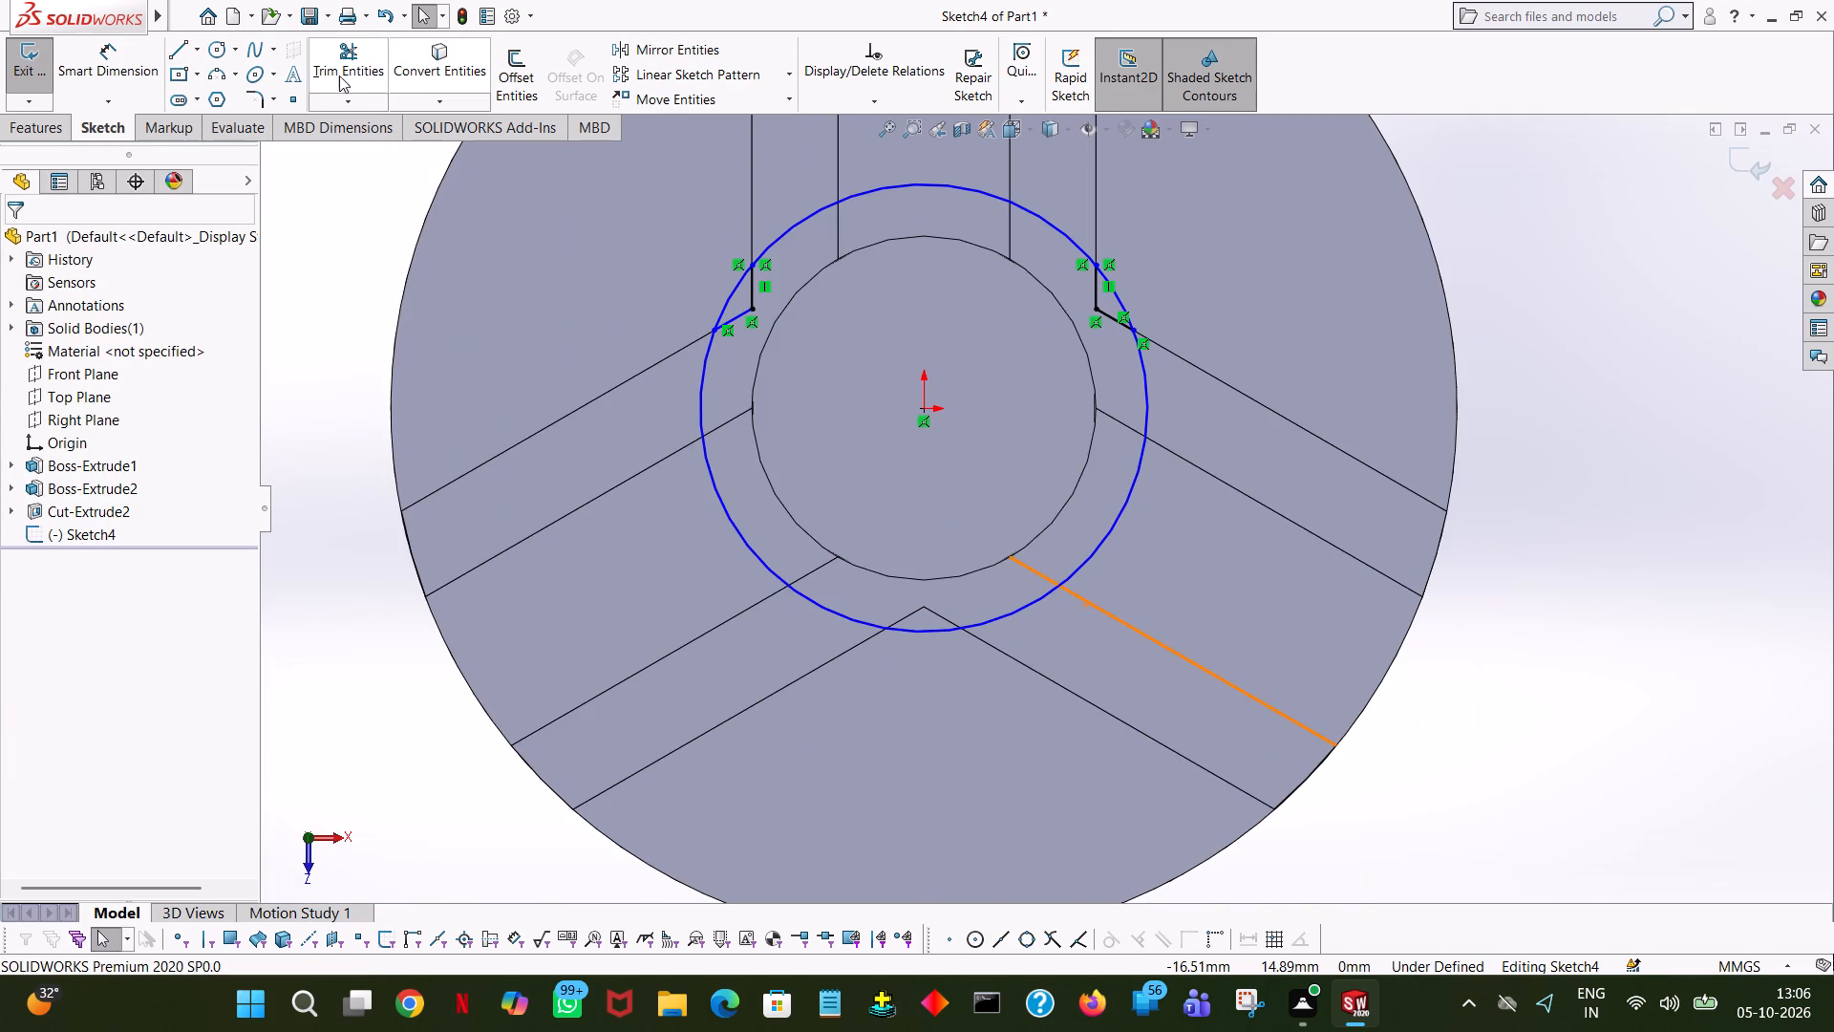
pyautogui.keyDown('ctrl'); pyautogui.click(174, 54); pyautogui.keyUp('ctrl')
pyautogui.keyDown('ctrl'); pyautogui.scroll(-4, 962, 668); pyautogui.keyUp('ctrl')
pyautogui.keyDown('ctrl'); pyautogui.scroll(-3, 867, 554); pyautogui.keyUp('ctrl')
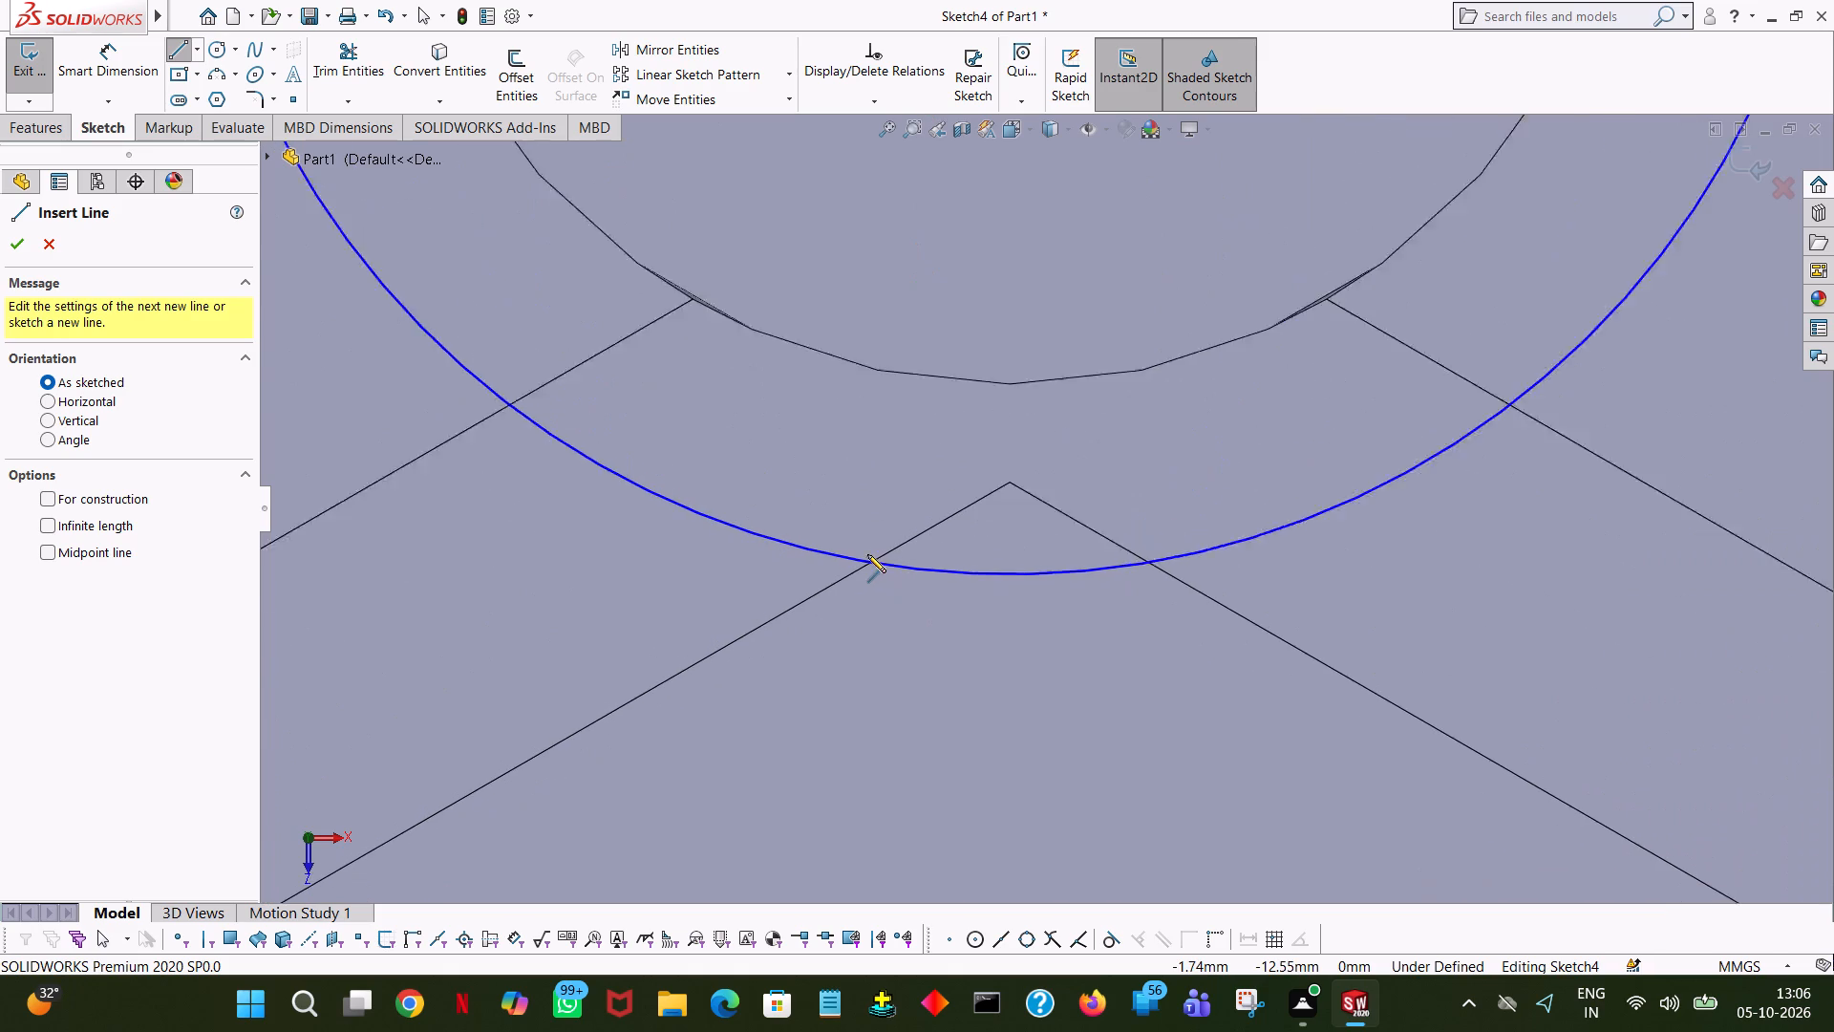
pyautogui.keyDown('ctrl'); pyautogui.scroll(-2, 867, 554); pyautogui.keyUp('ctrl')
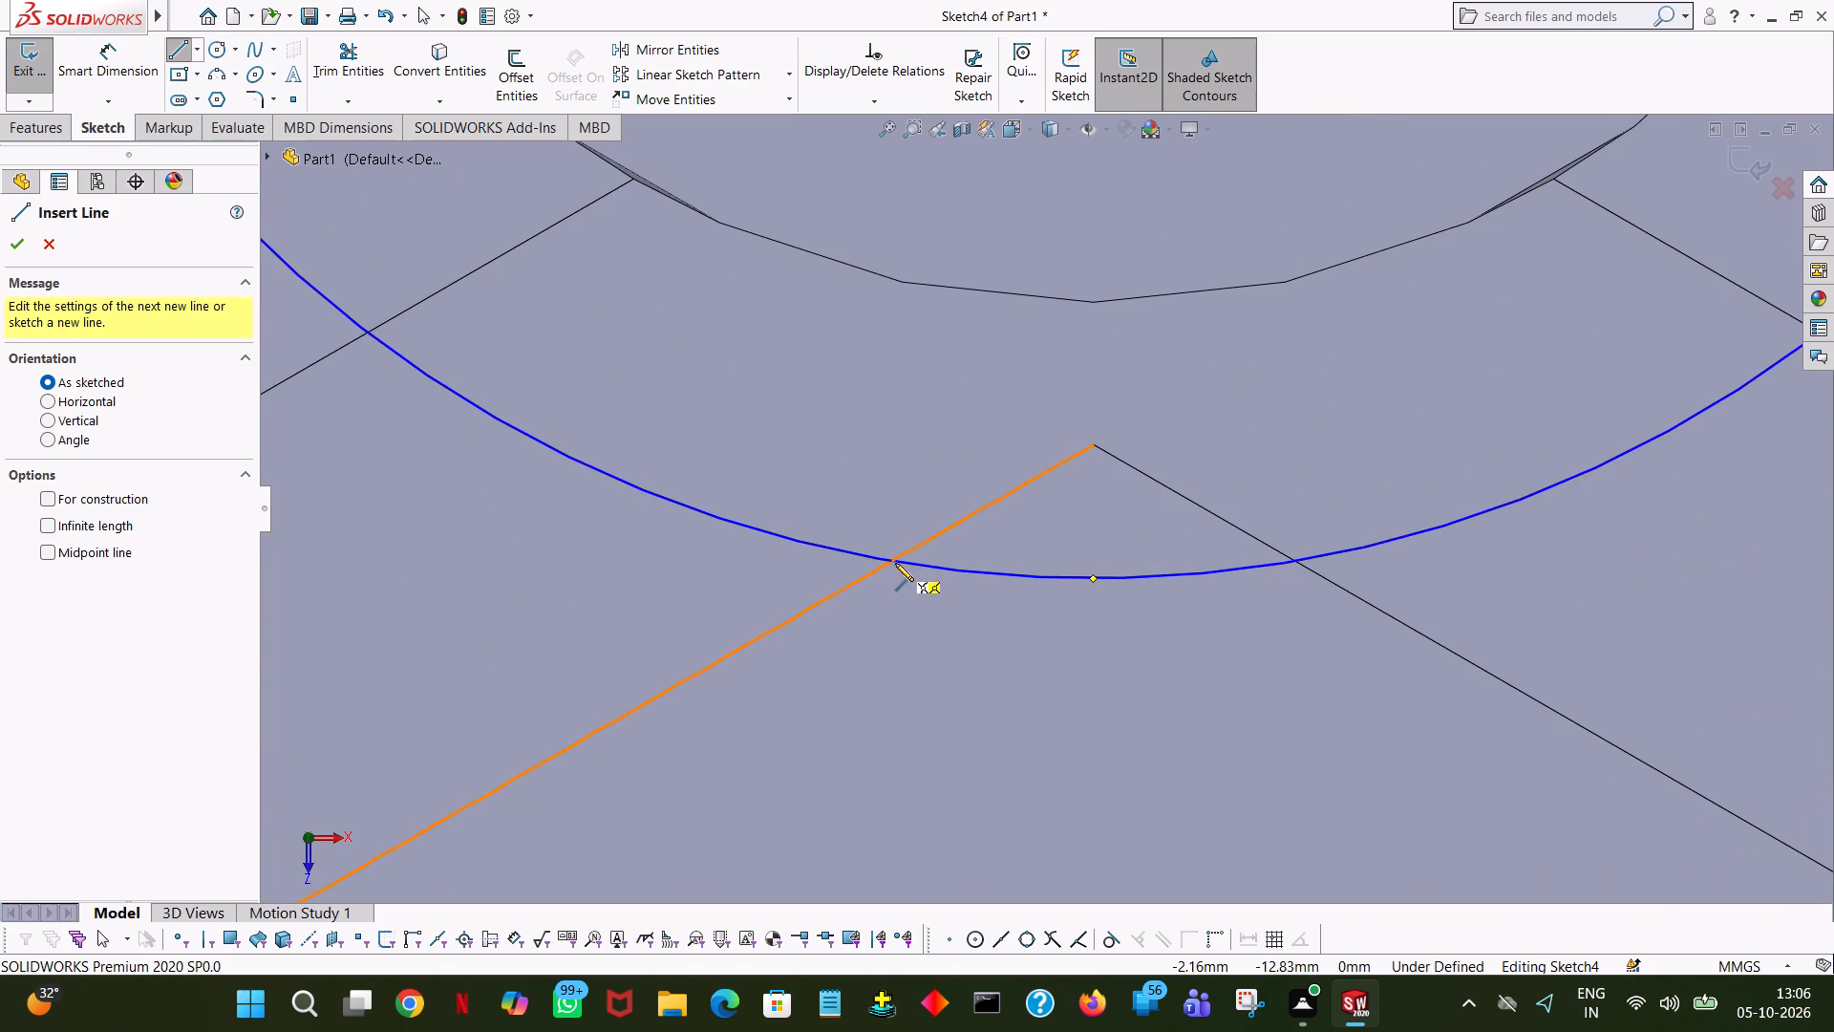
pyautogui.click(896, 559)
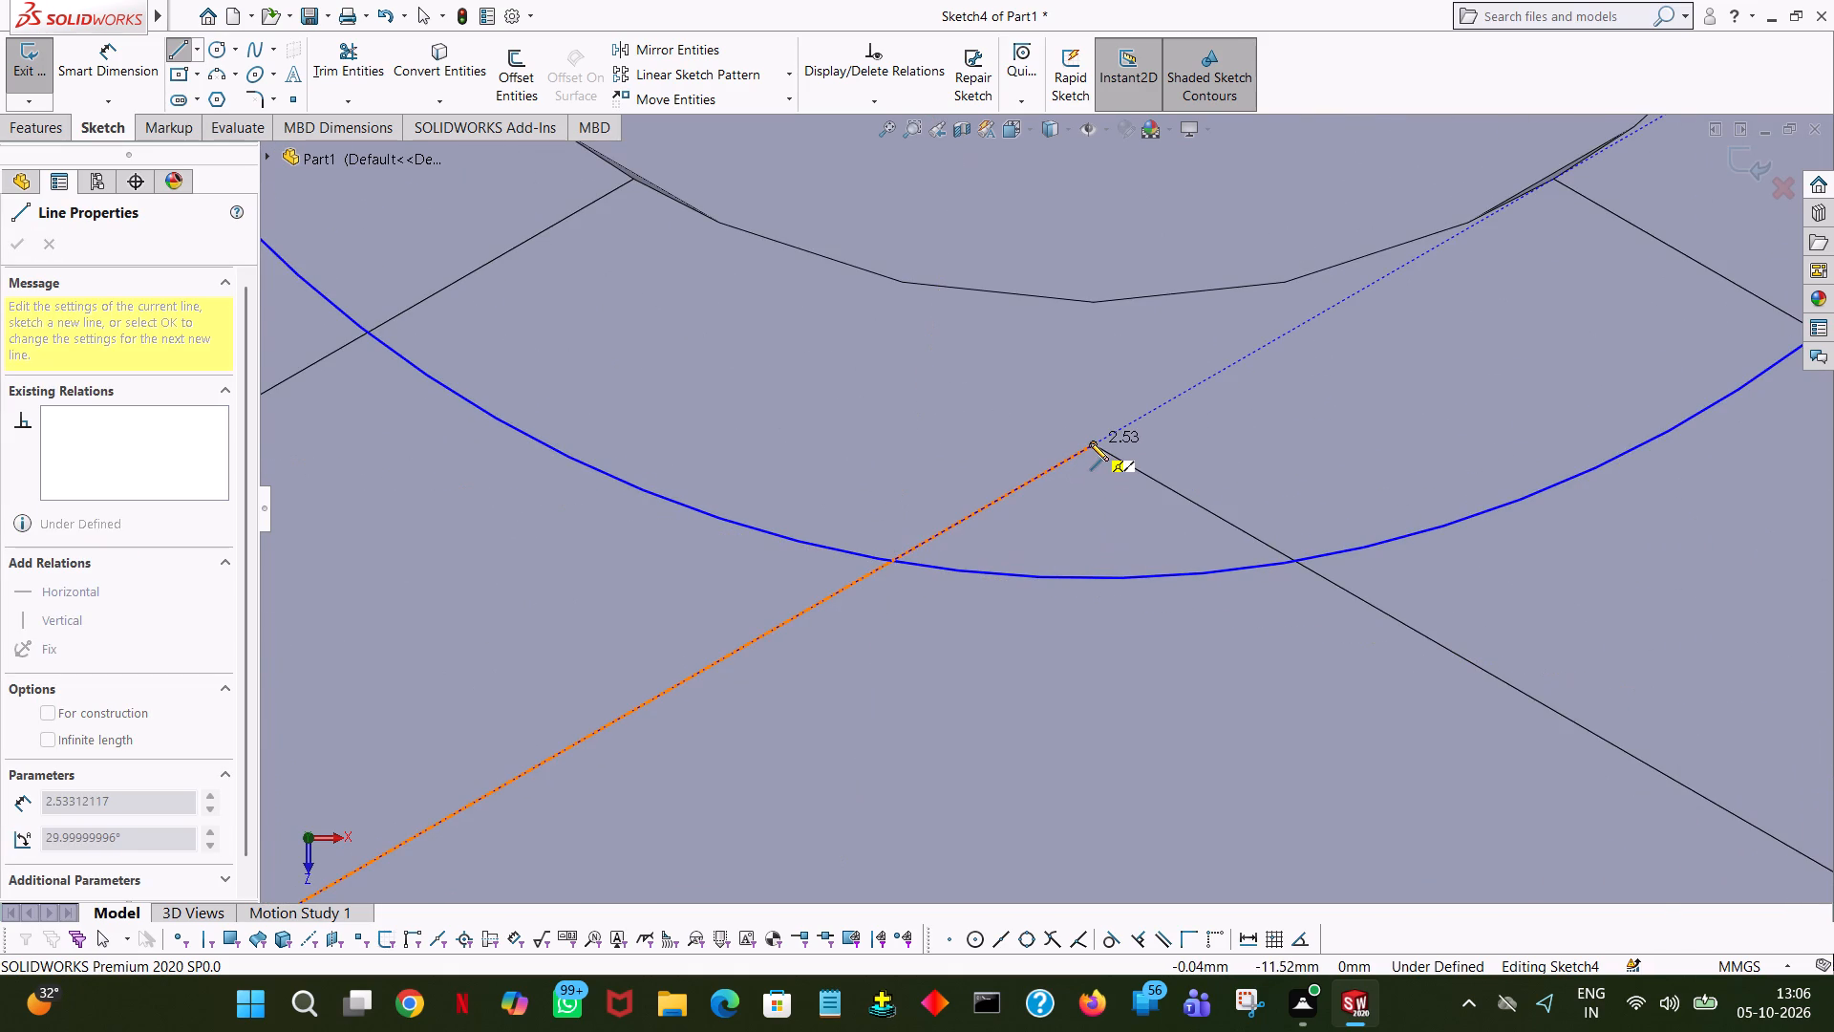
pyautogui.click(1090, 442)
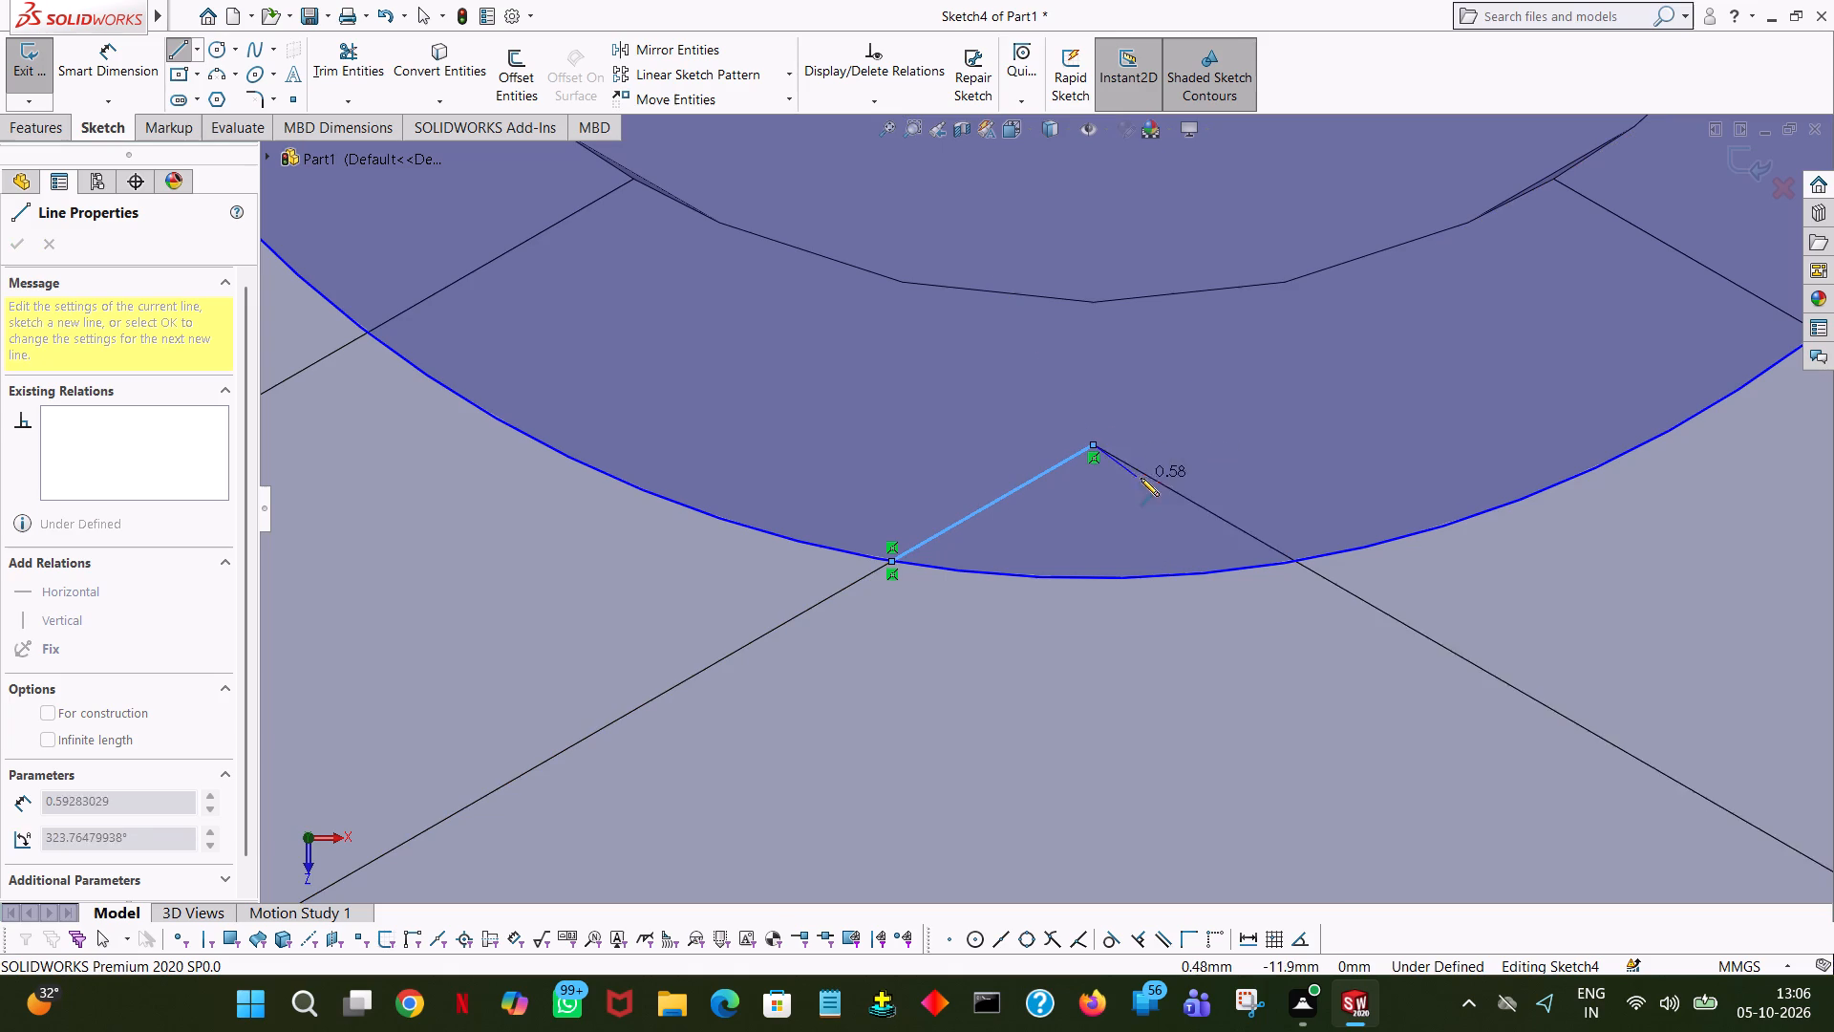
pyautogui.click(1297, 562)
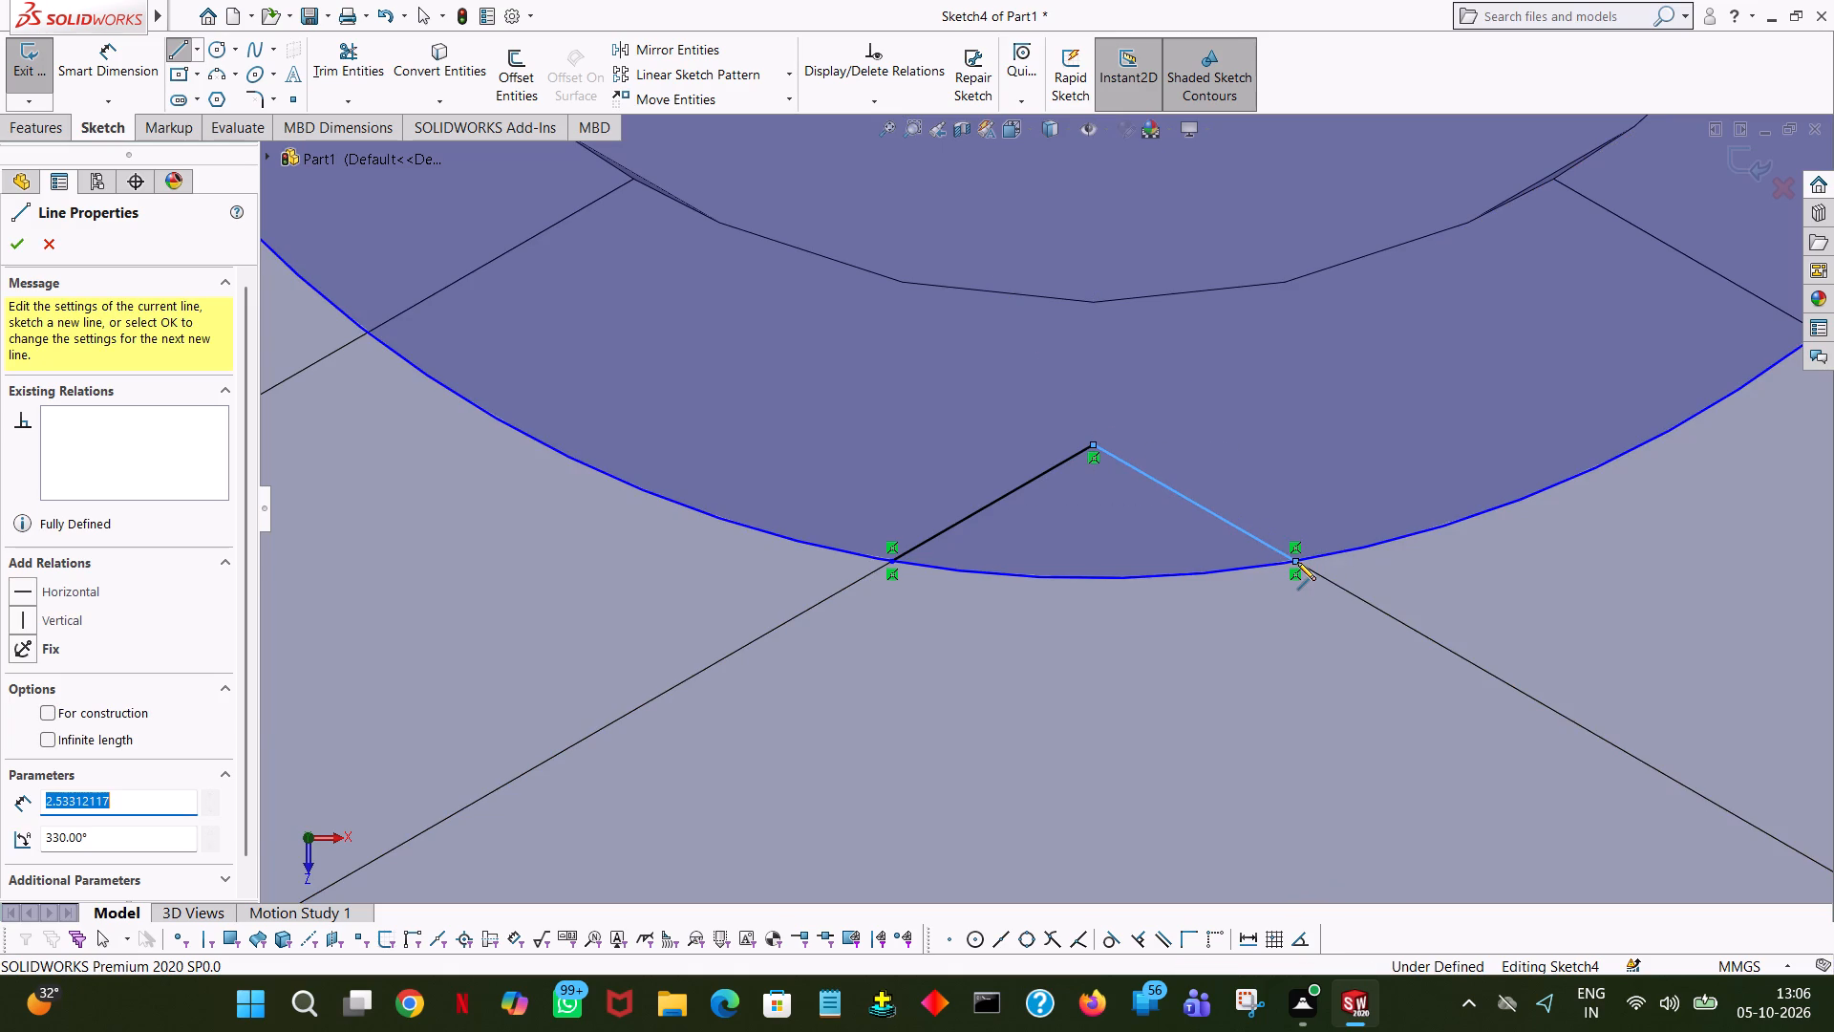
pyautogui.rightClick(1142, 615)
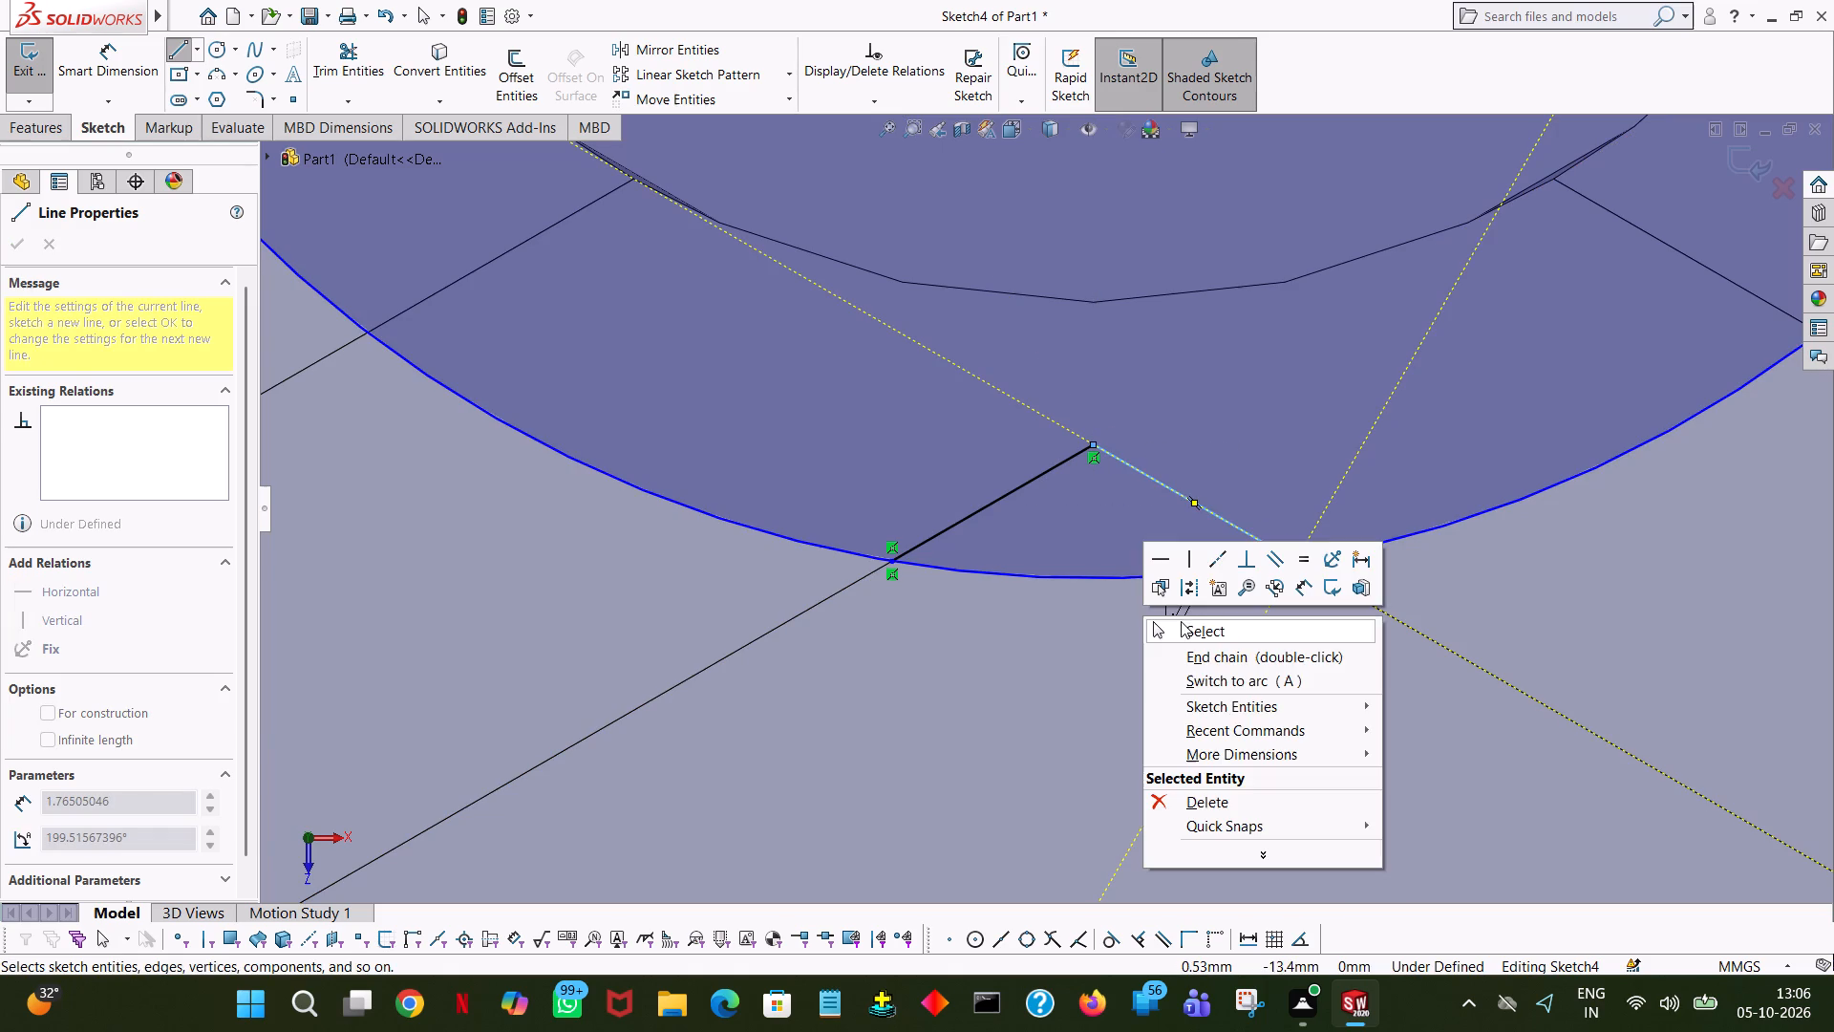
pyautogui.click(1190, 630)
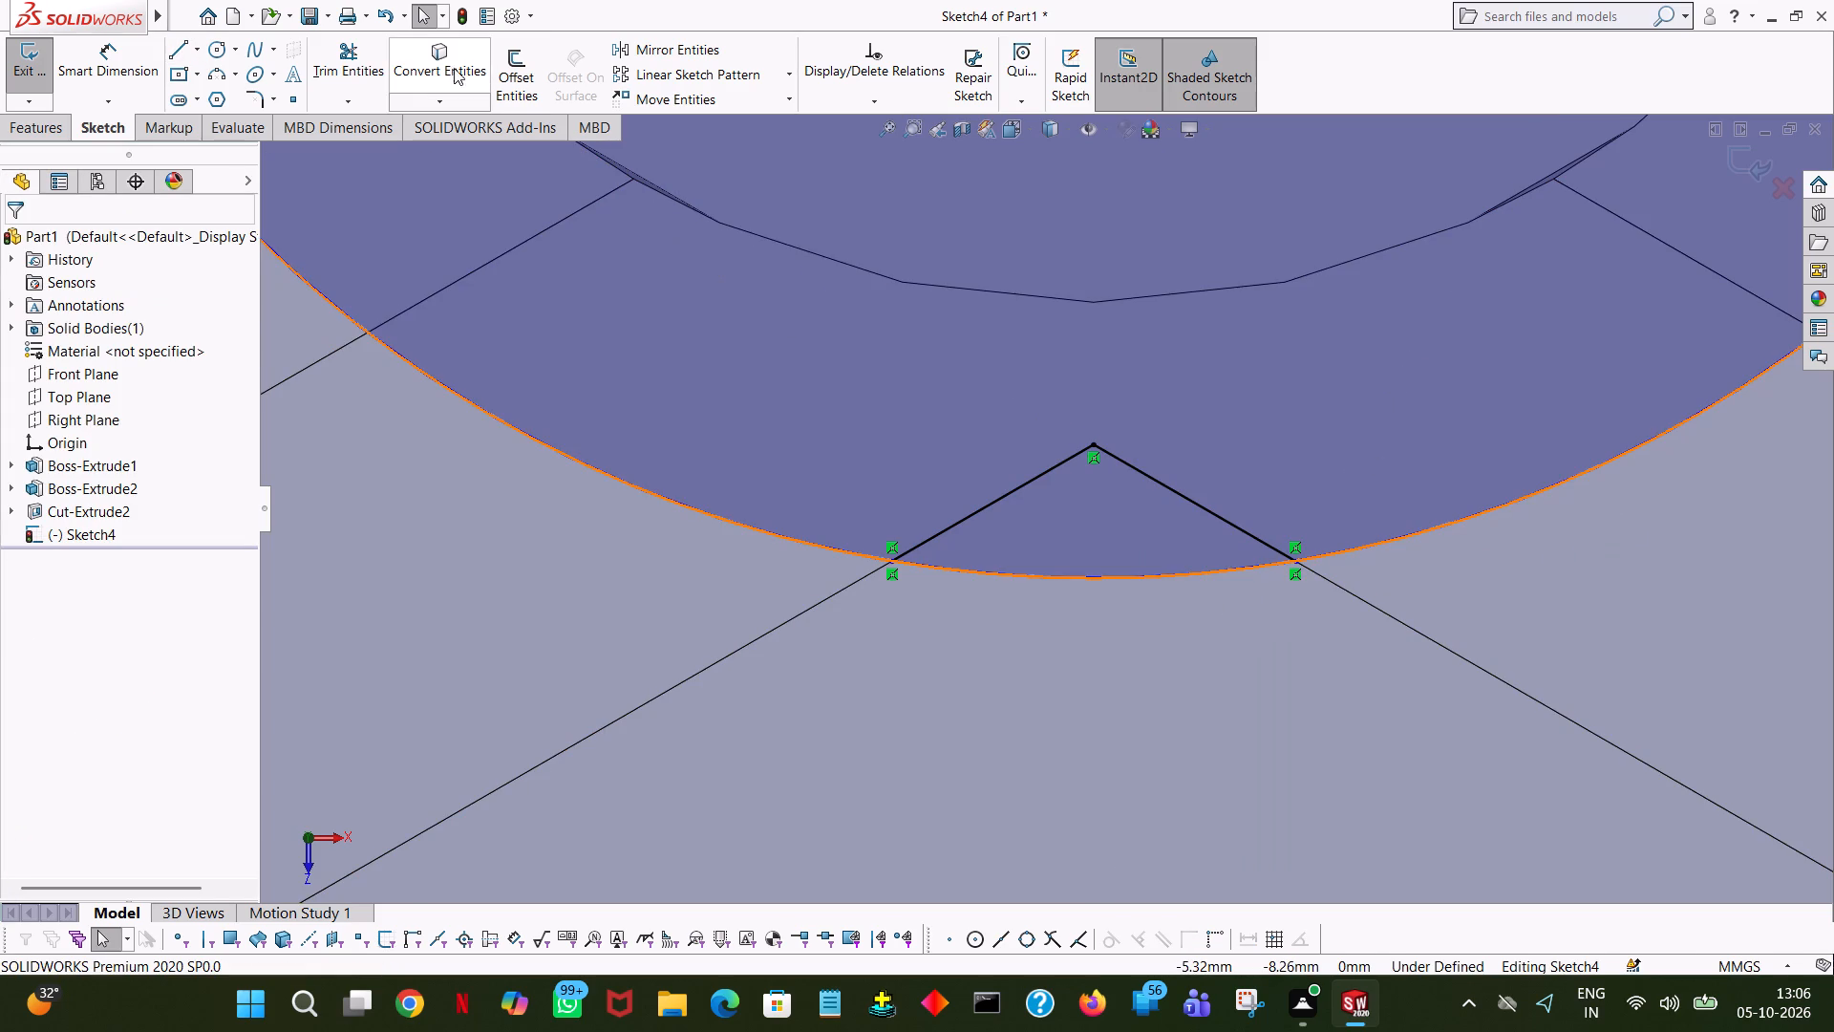
# Trim away the three long circle arcs between the wall corners, keeping only the small closed profile at each corner.
pyautogui.click(332, 67)
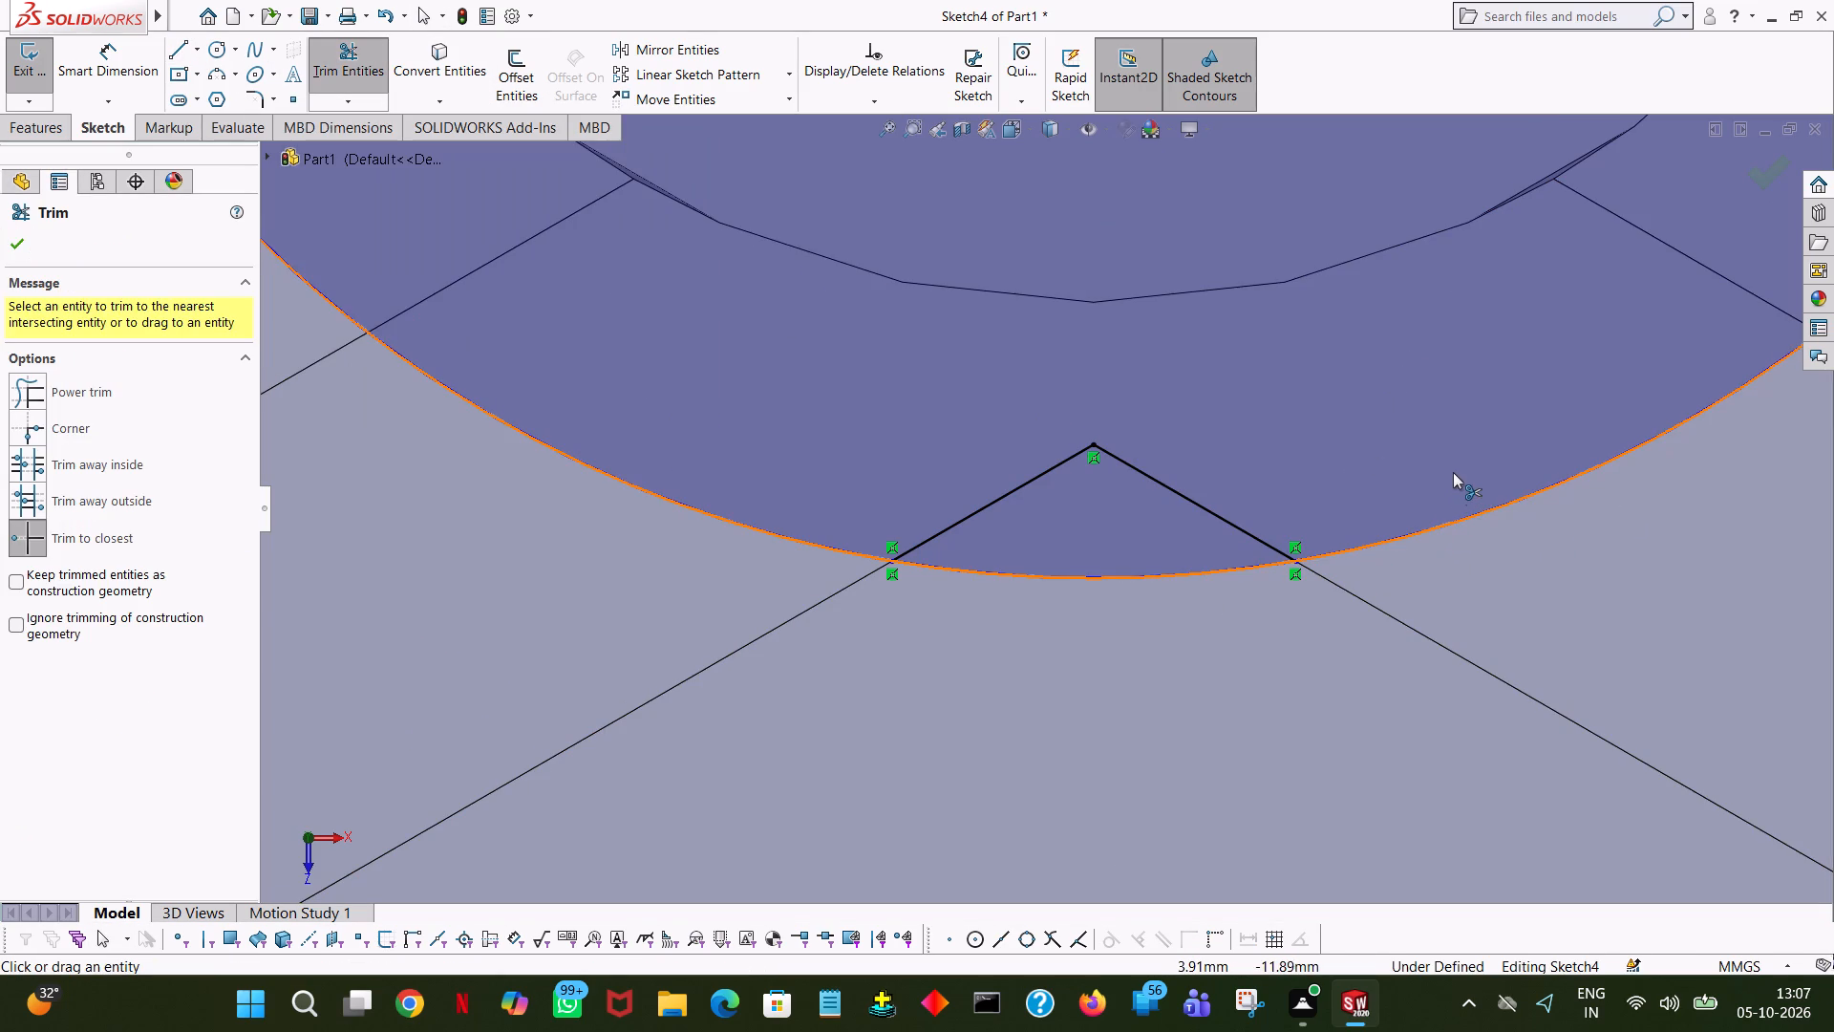
pyautogui.keyDown('ctrl'); pyautogui.scroll(-4, 1453, 472); pyautogui.keyUp('ctrl')
pyautogui.keyDown('ctrl'); pyautogui.scroll(9, 1453, 472); pyautogui.keyUp('ctrl')
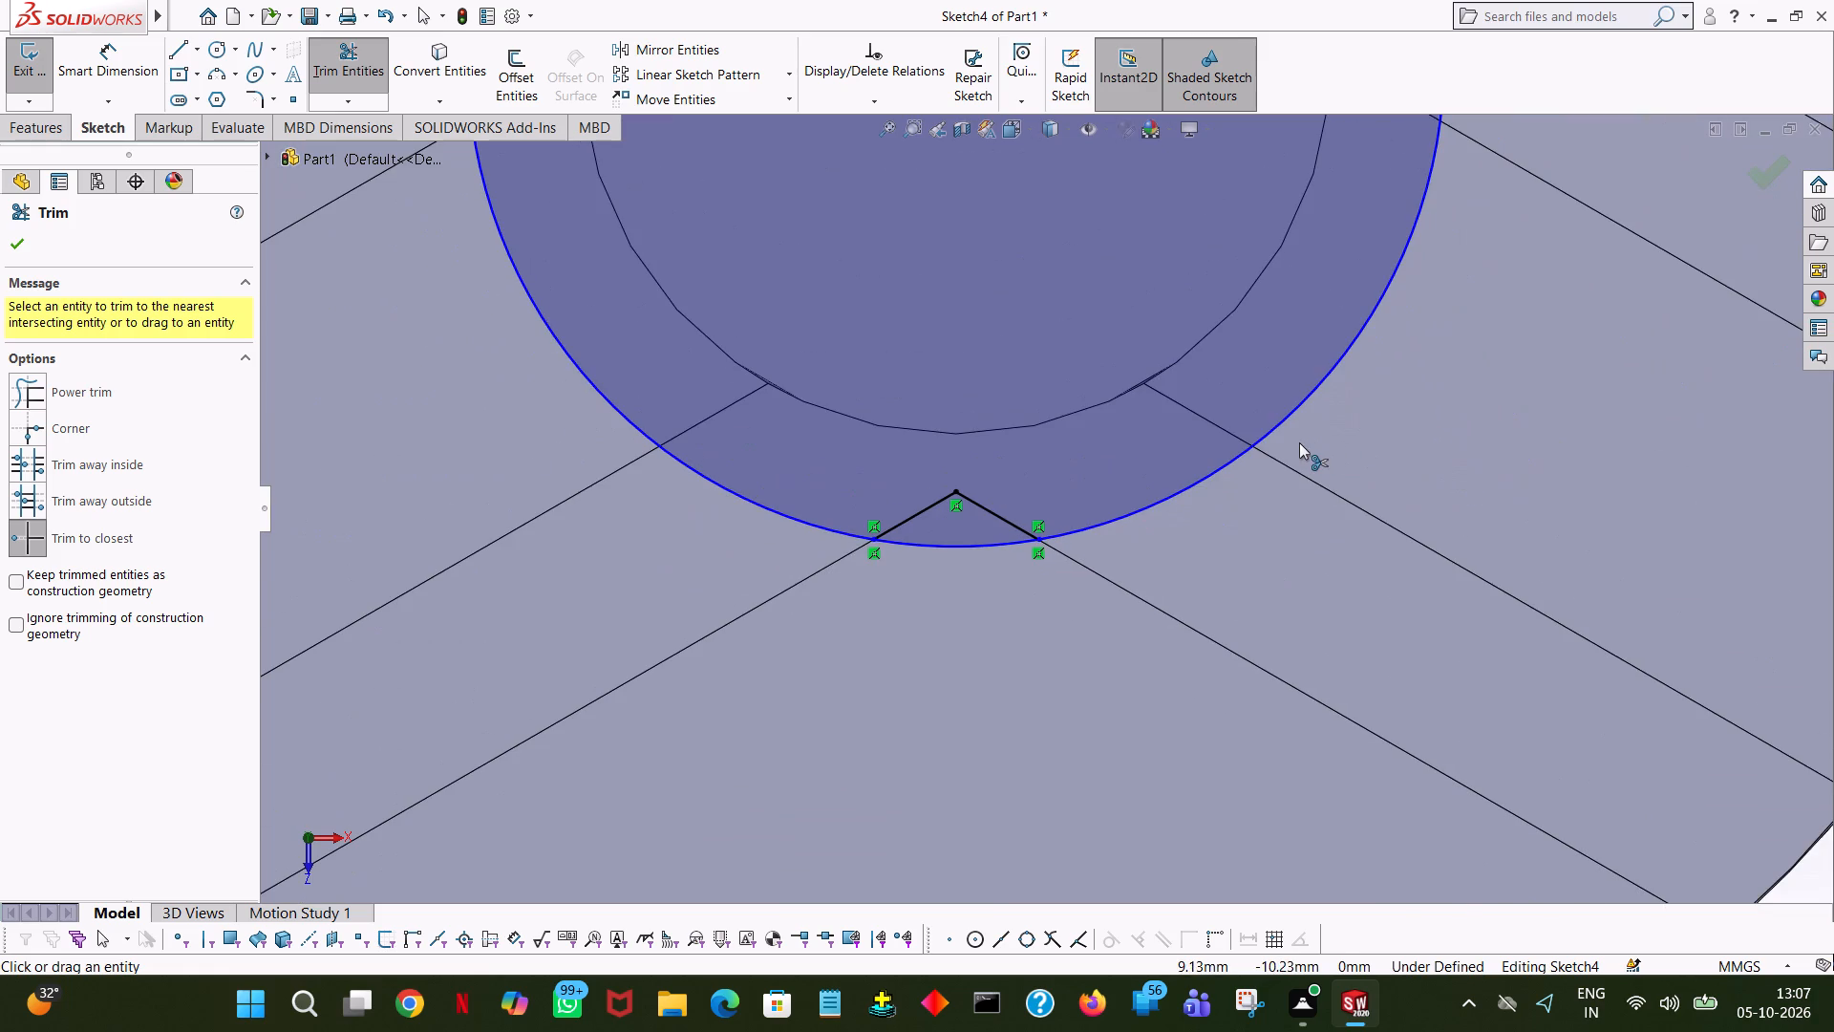
pyautogui.keyDown('ctrl'); pyautogui.scroll(6, 1214, 415); pyautogui.keyUp('ctrl')
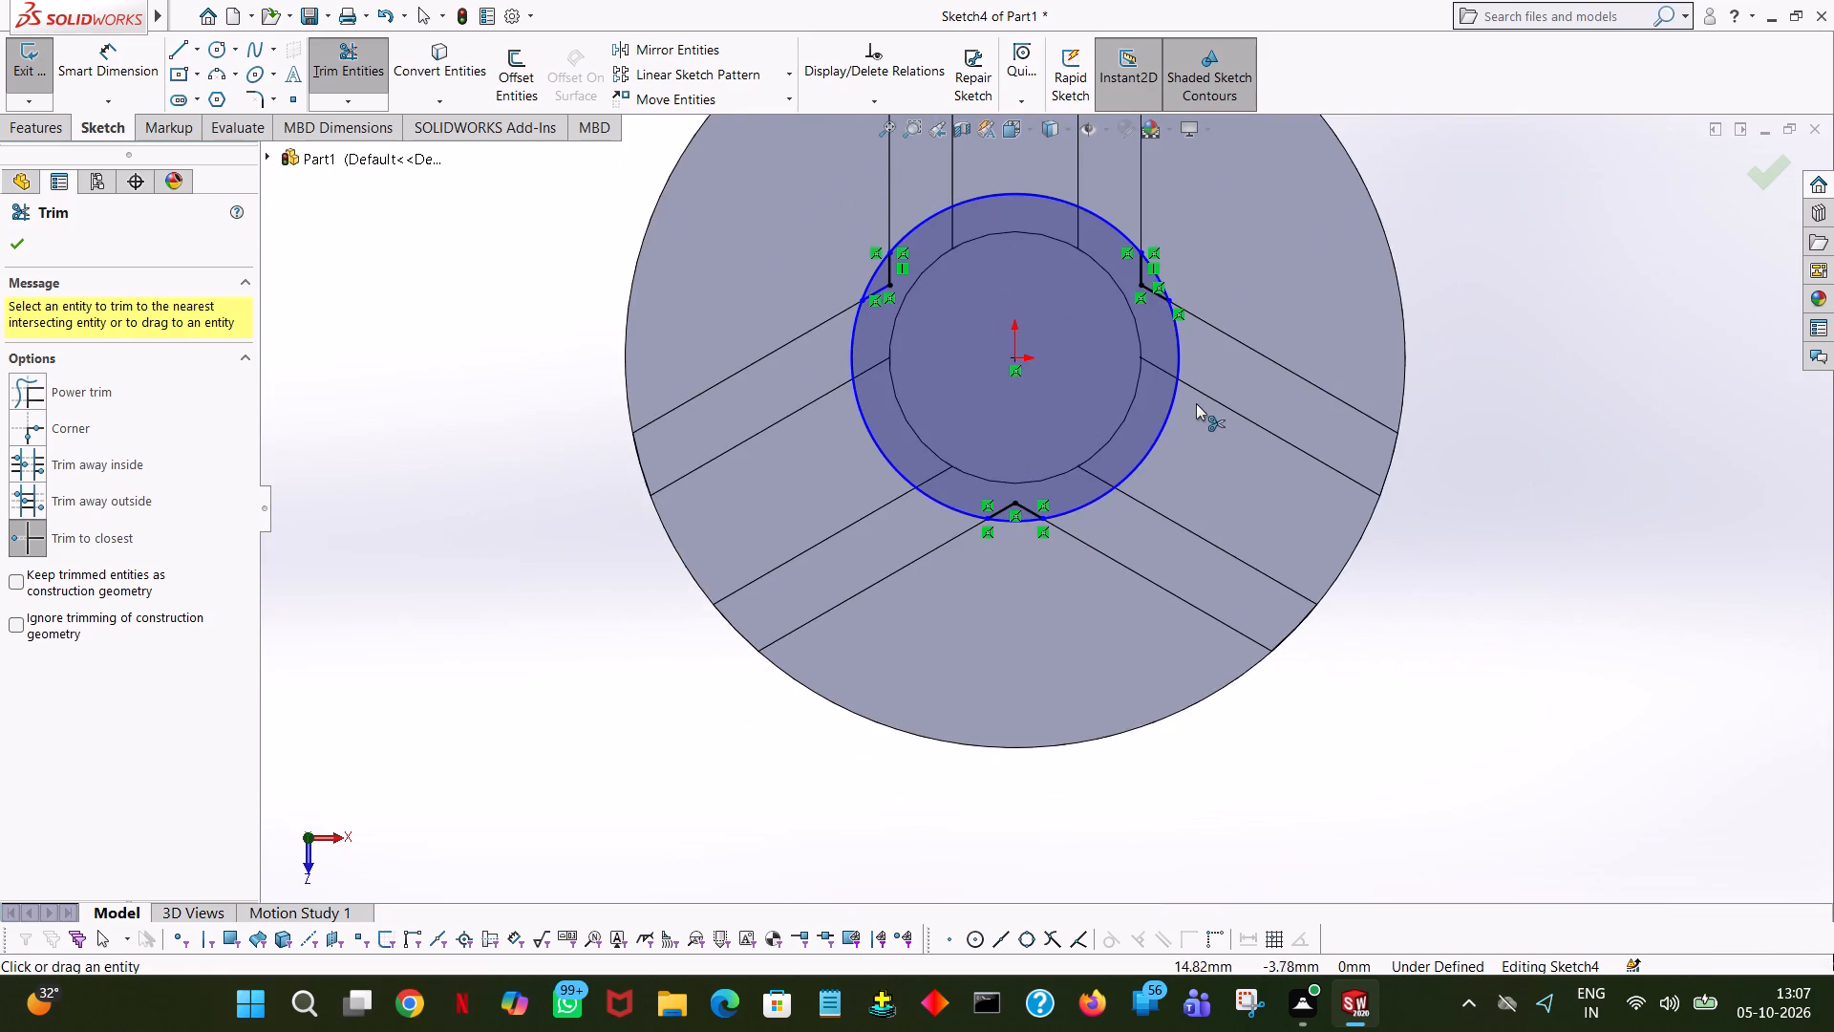
pyautogui.keyDown('ctrl'); pyautogui.scroll(-1, 1176, 402); pyautogui.keyUp('ctrl')
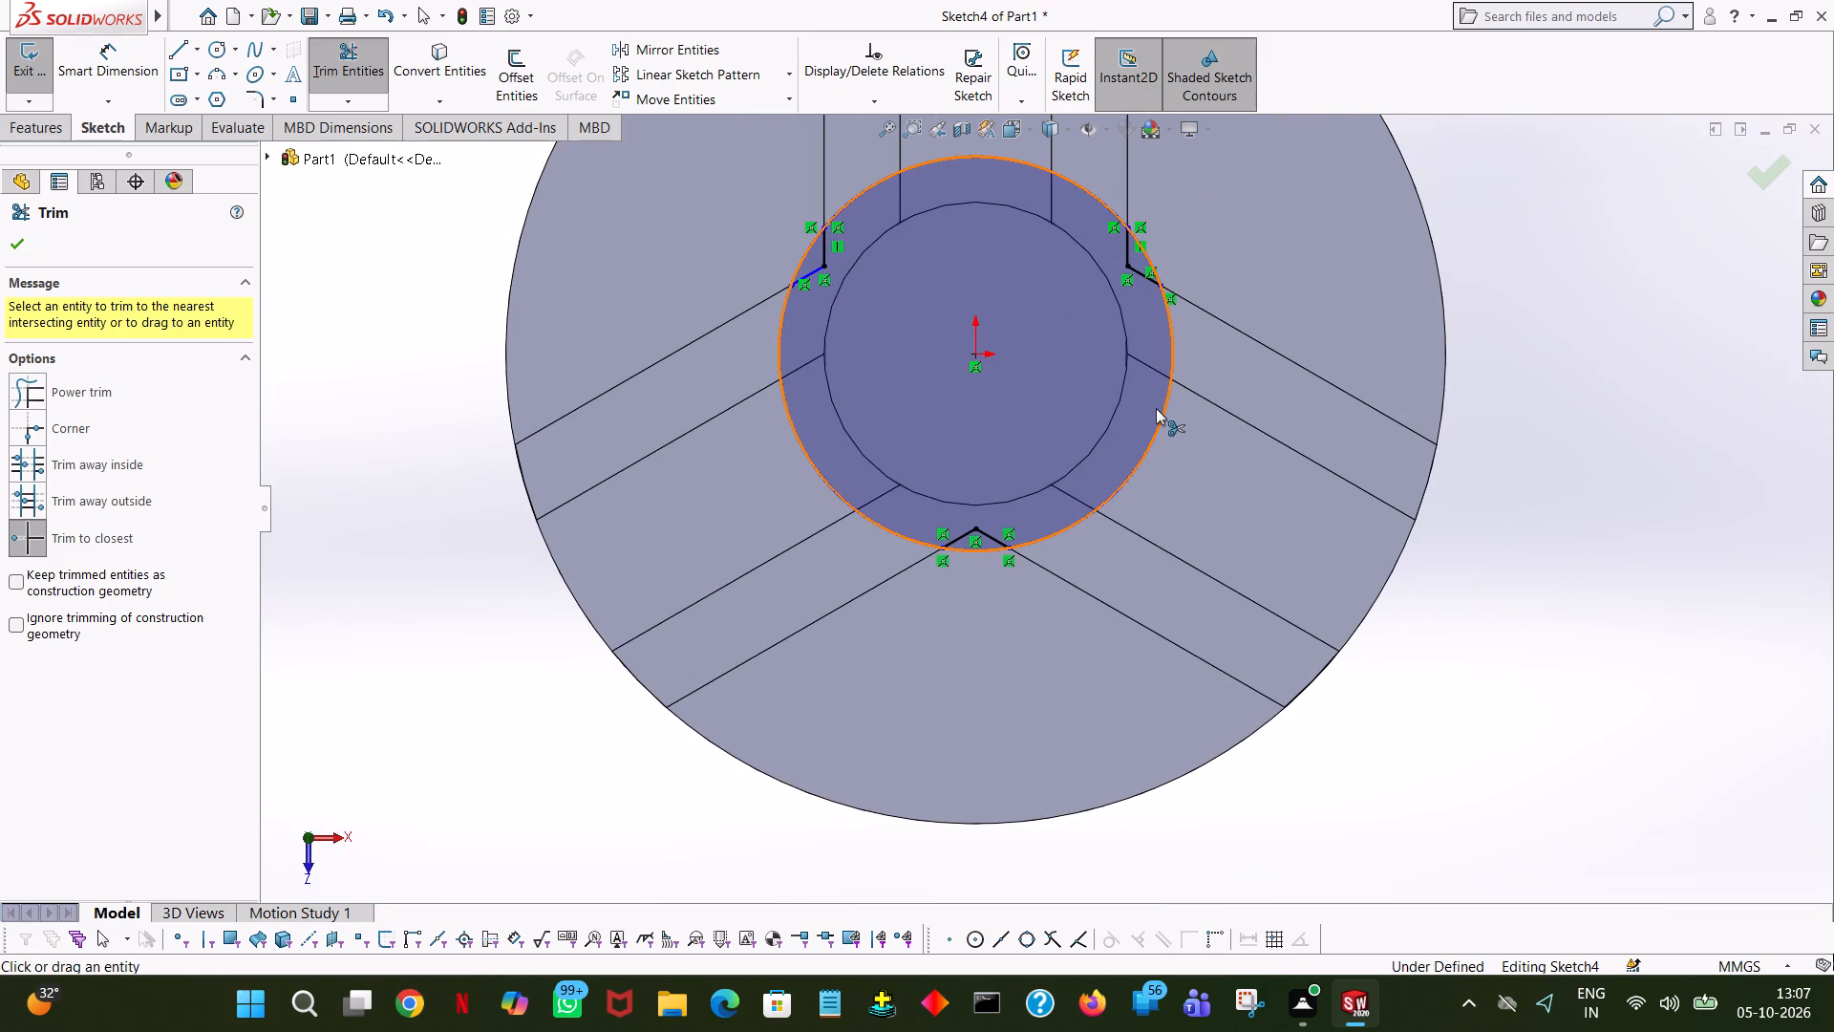
pyautogui.click(1125, 481)
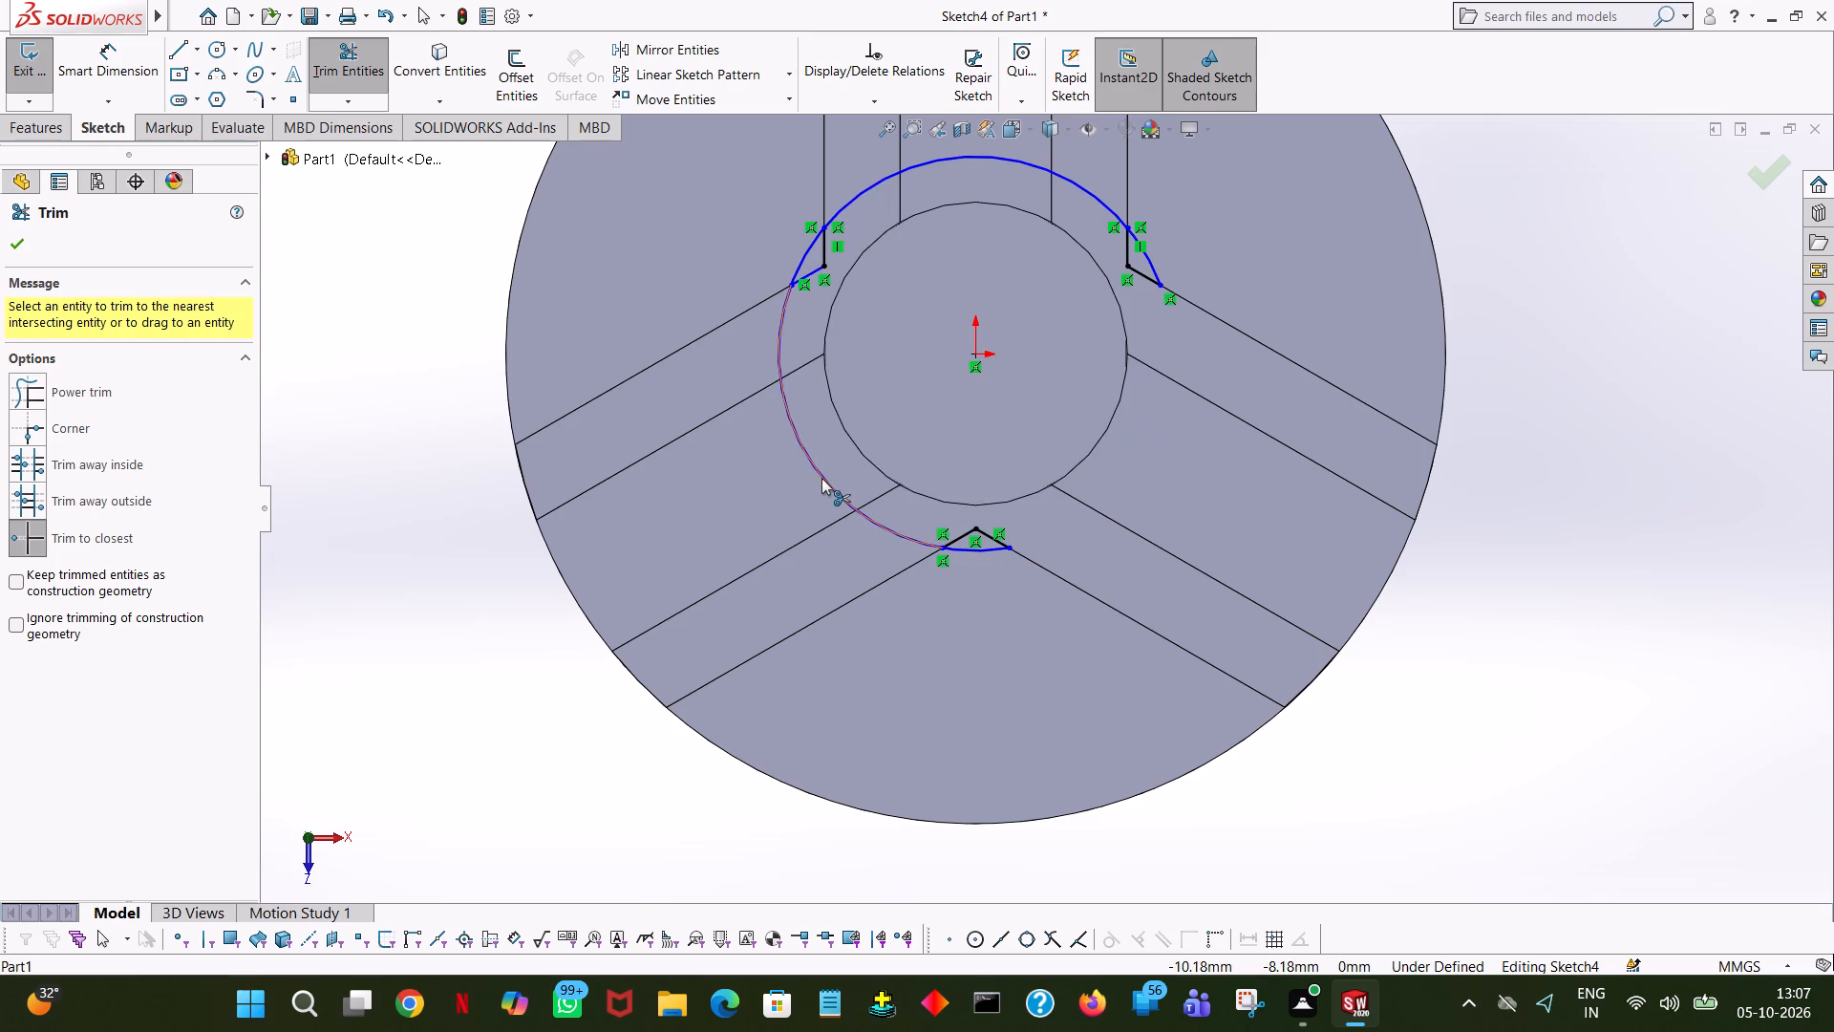
pyautogui.click(822, 477)
pyautogui.click(977, 160)
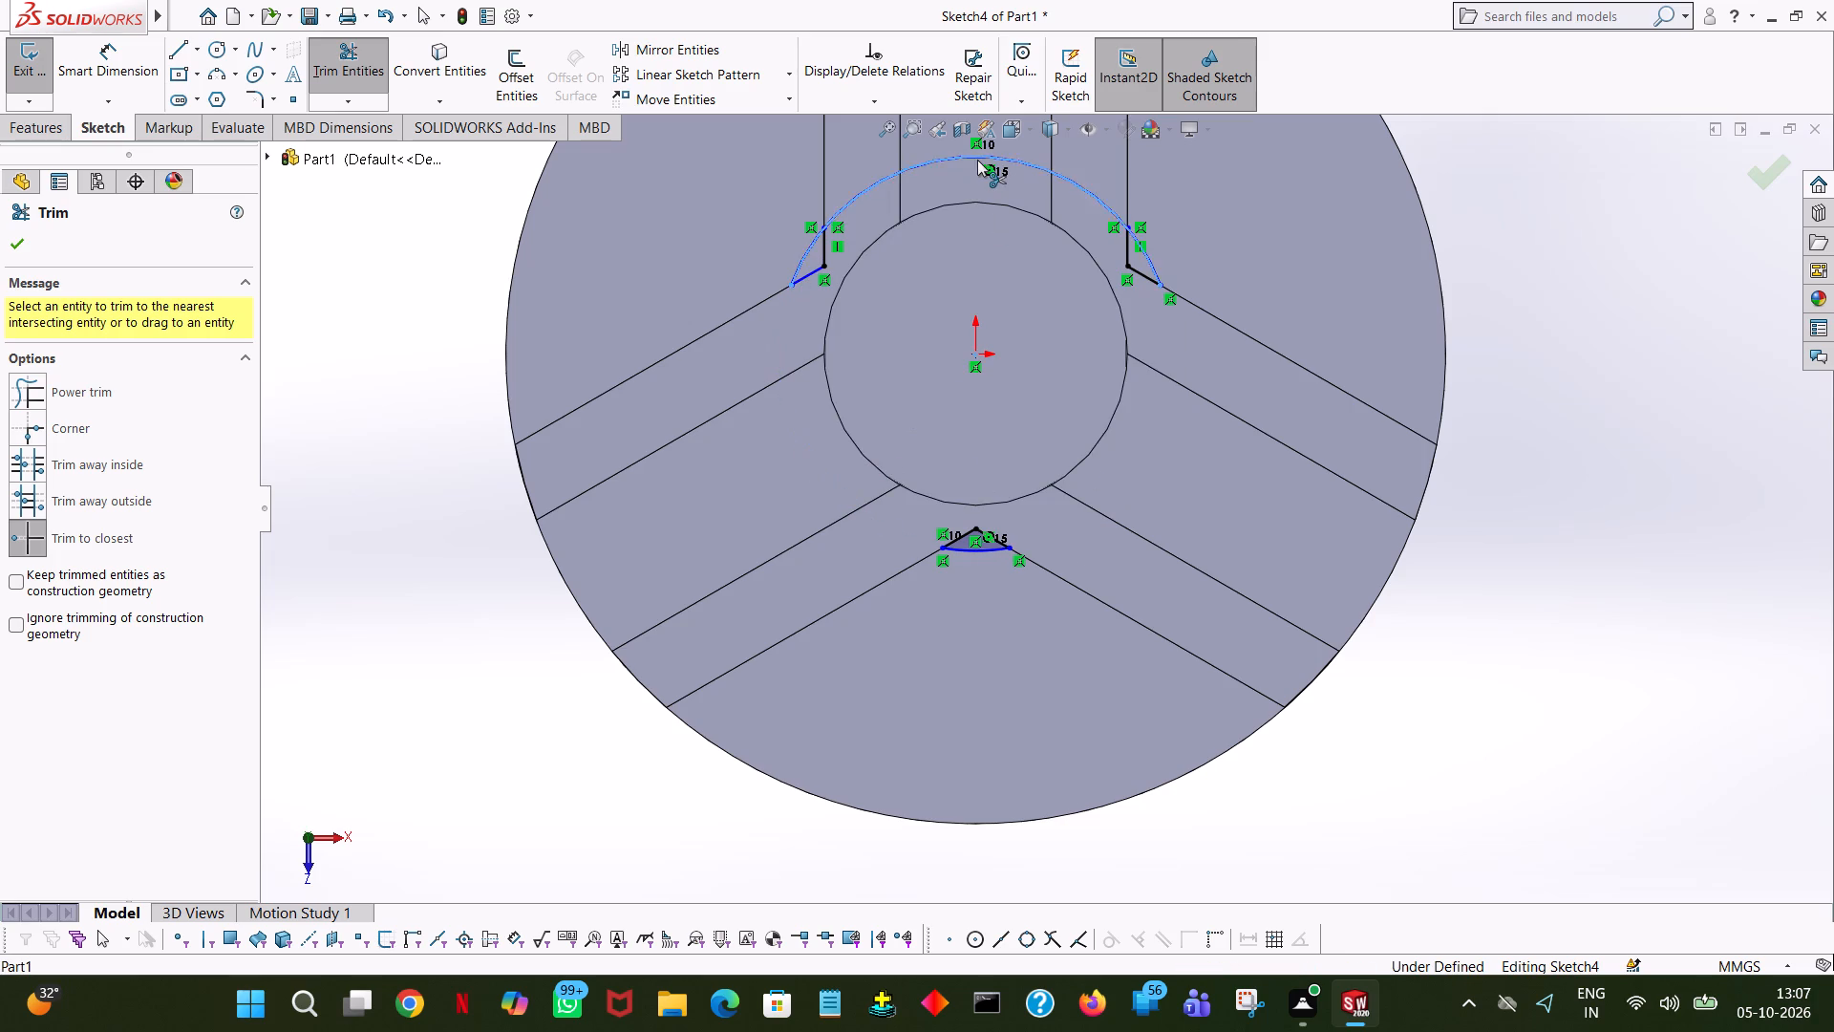
pyautogui.click(11, 246)
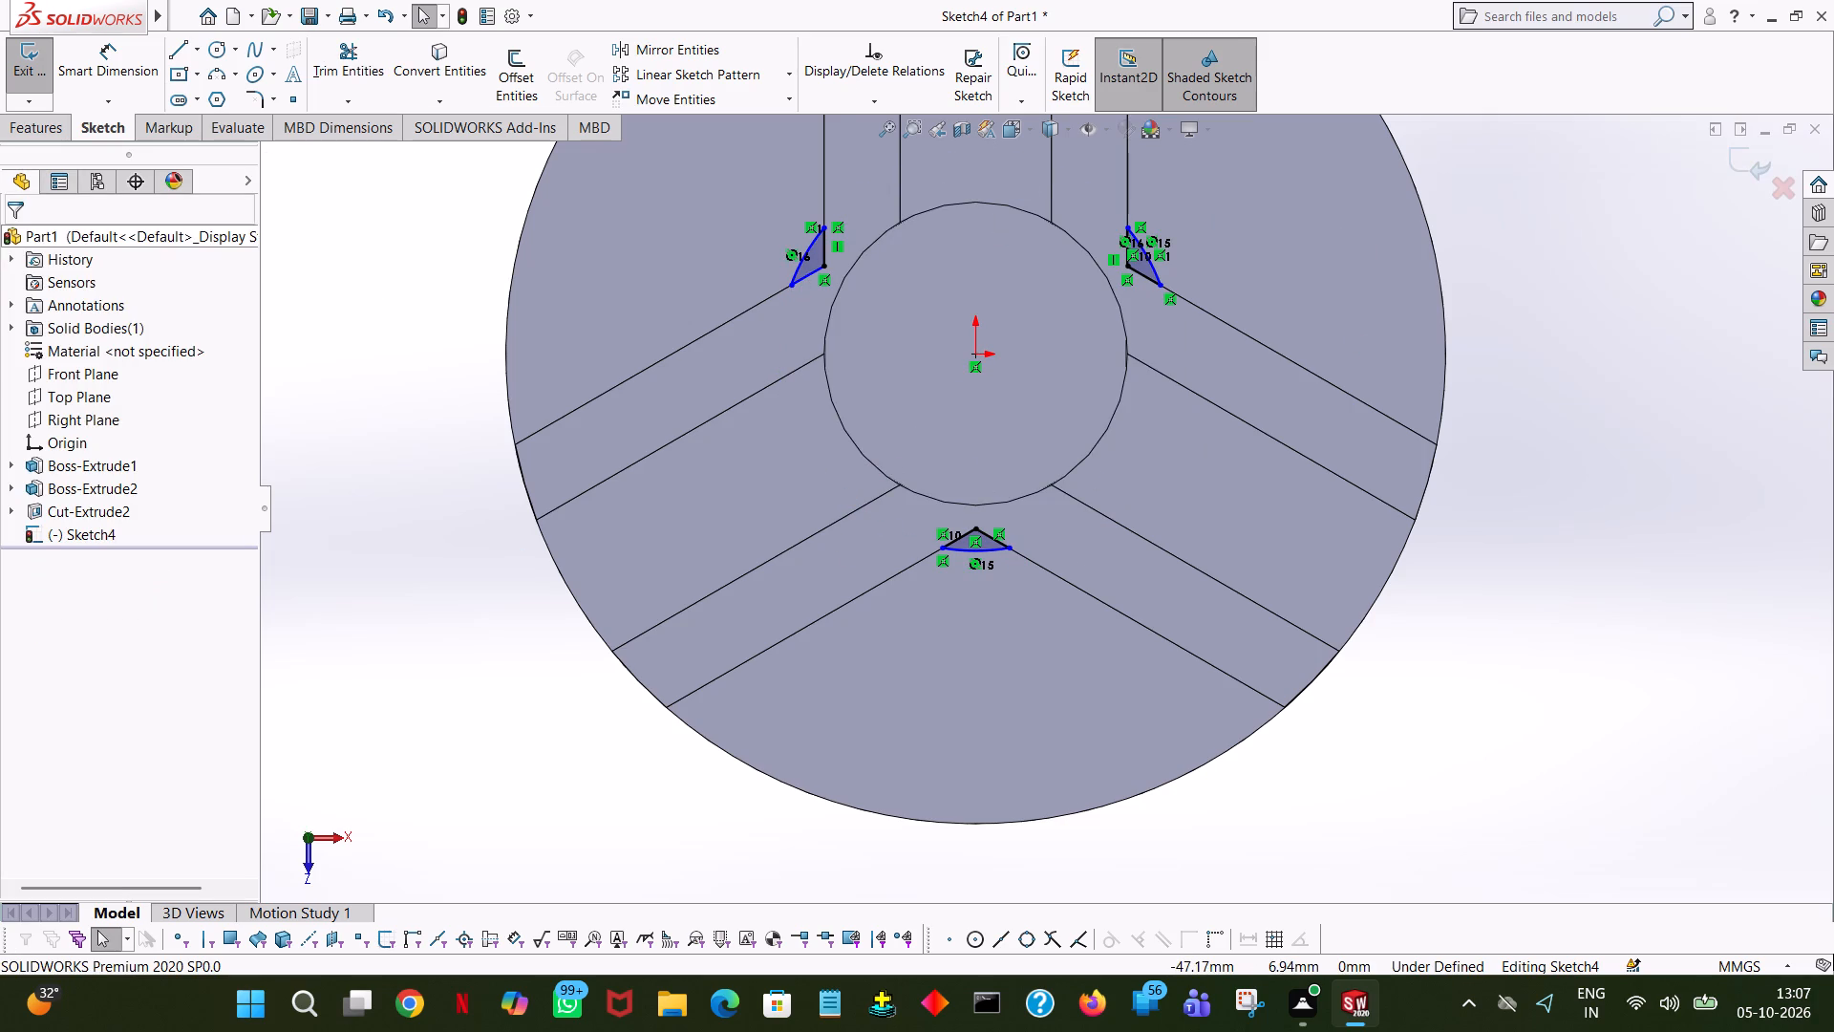
# Extrude the three corner profiles as a 20 mm blind boss, reversed down towards the base disc, with merge result on.
pyautogui.click(40, 127)
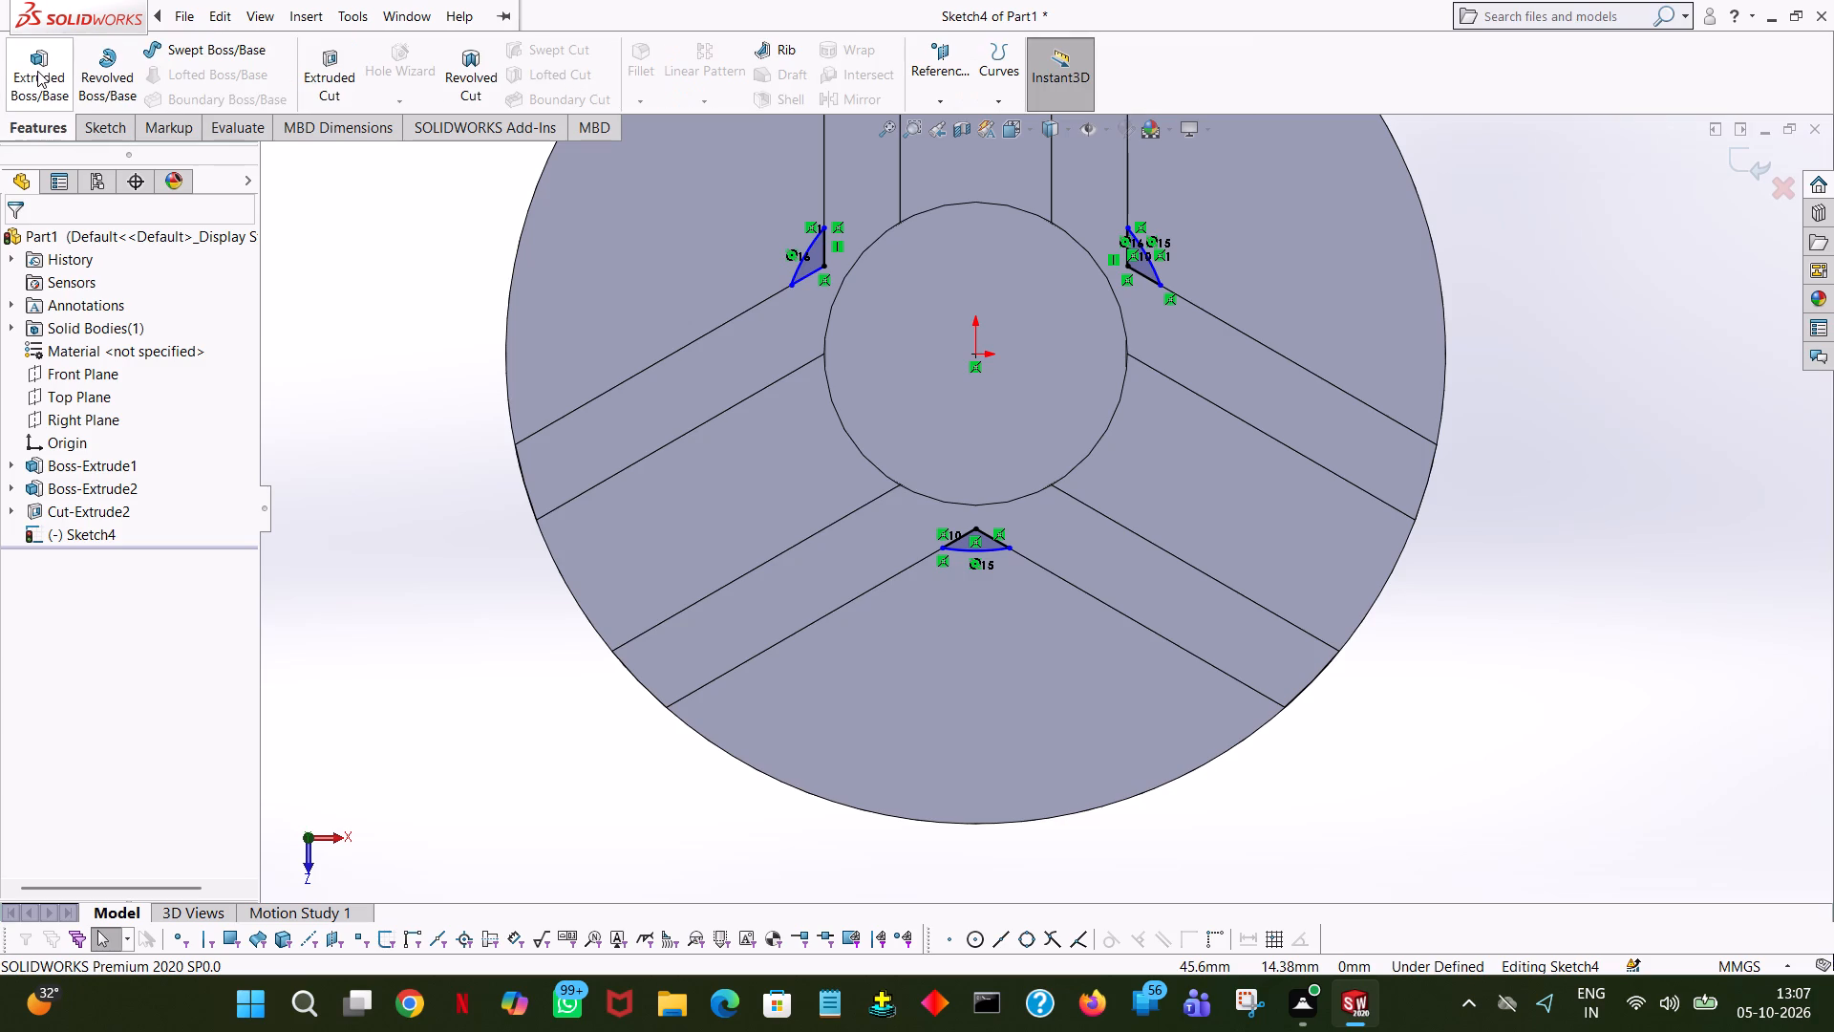
pyautogui.click(36, 72)
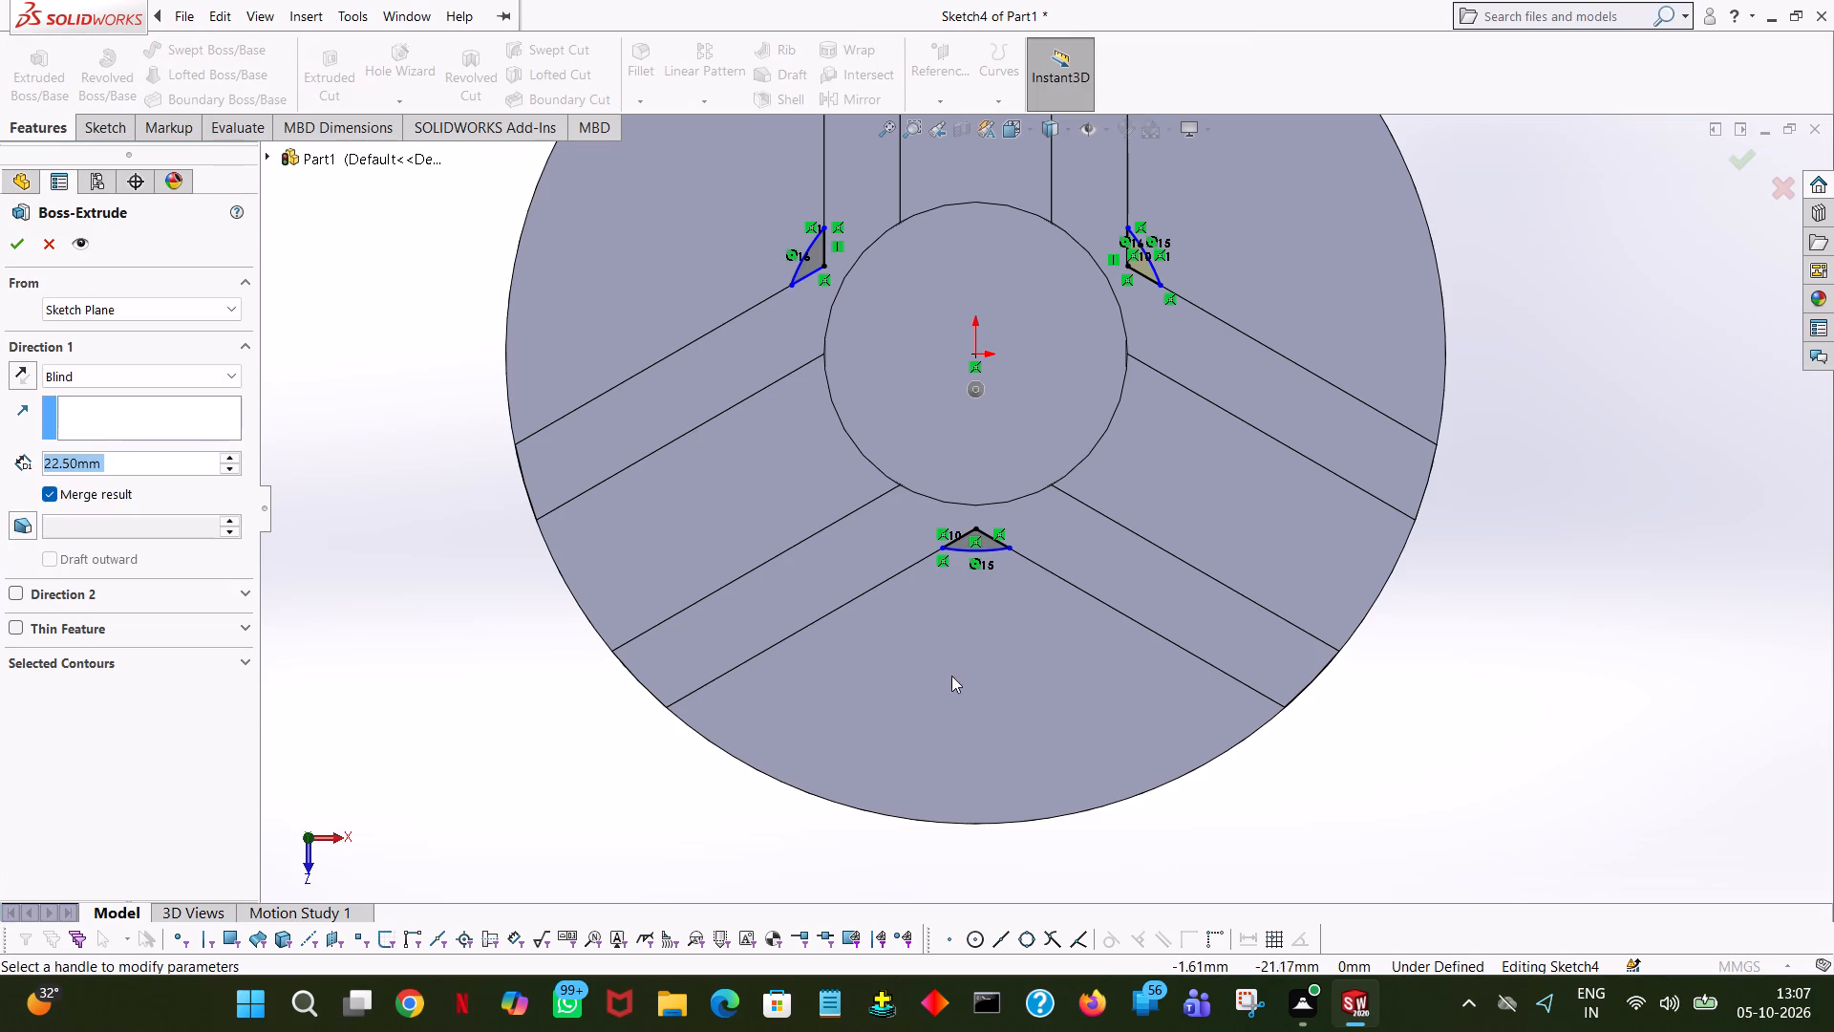
pyautogui.moveTo(951, 676); pyautogui.dragTo(932, 375, button='middle')
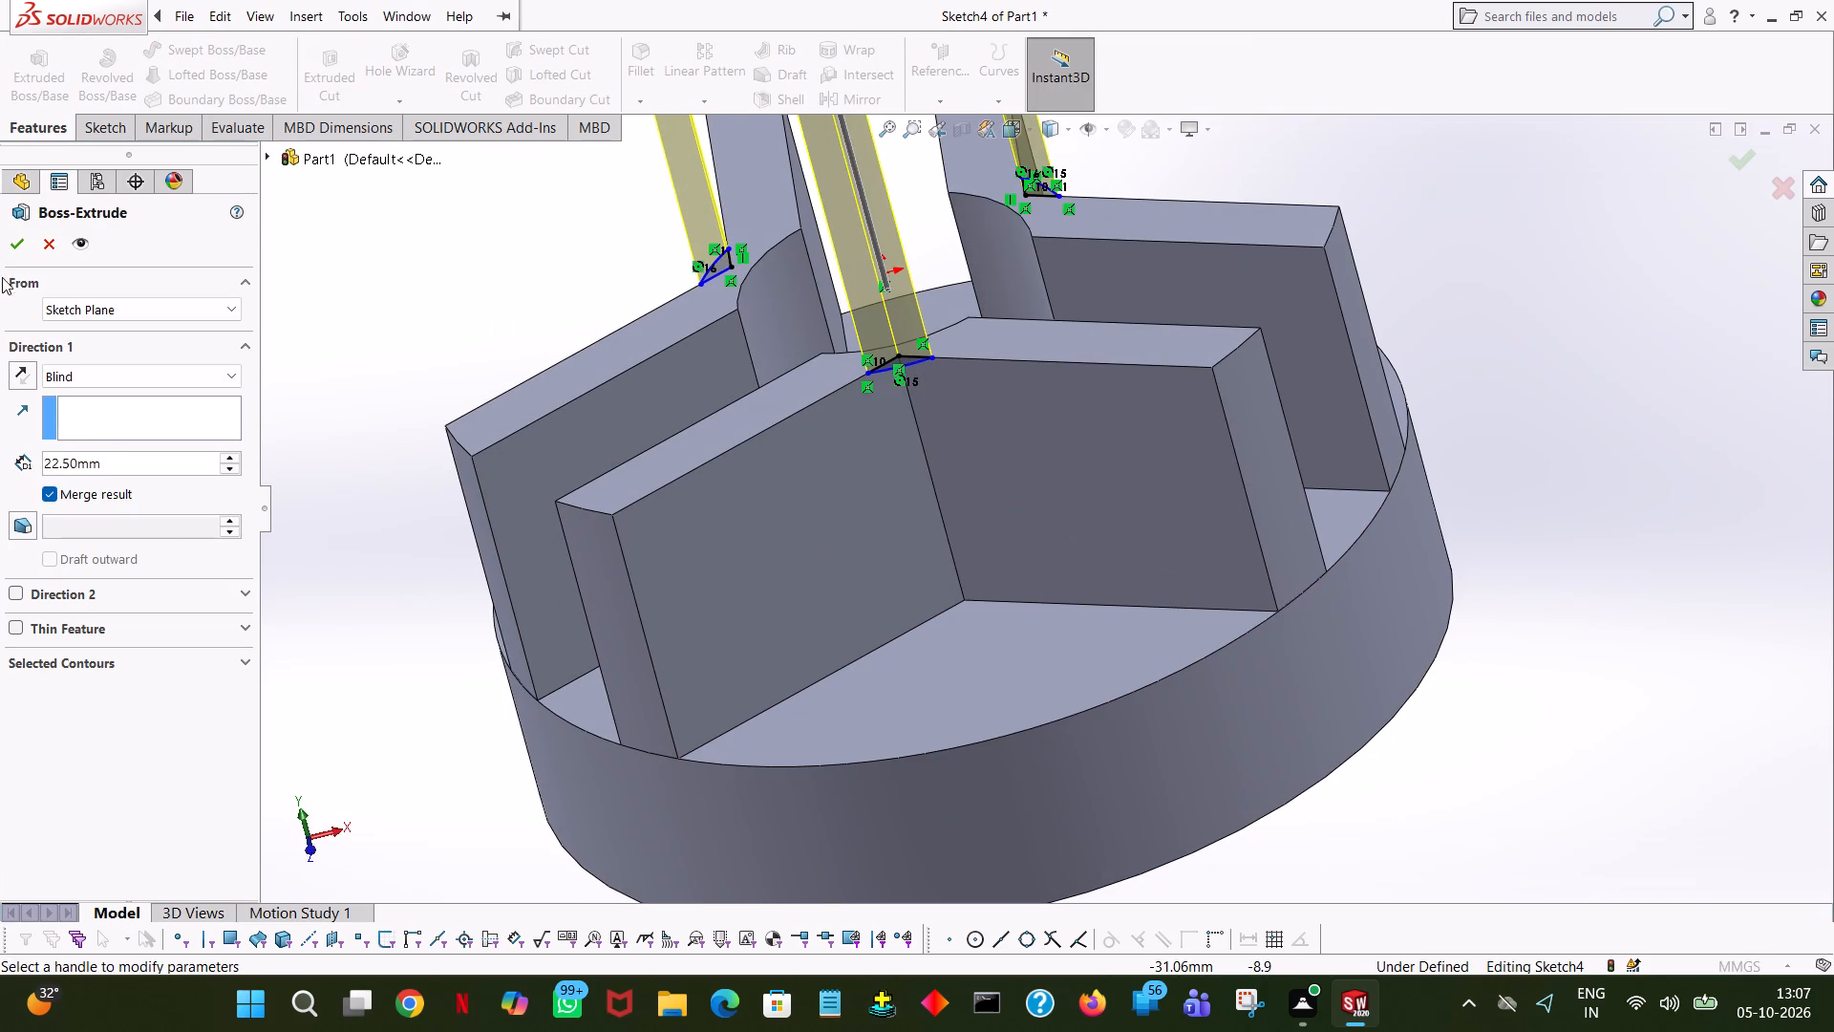
pyautogui.click(26, 378)
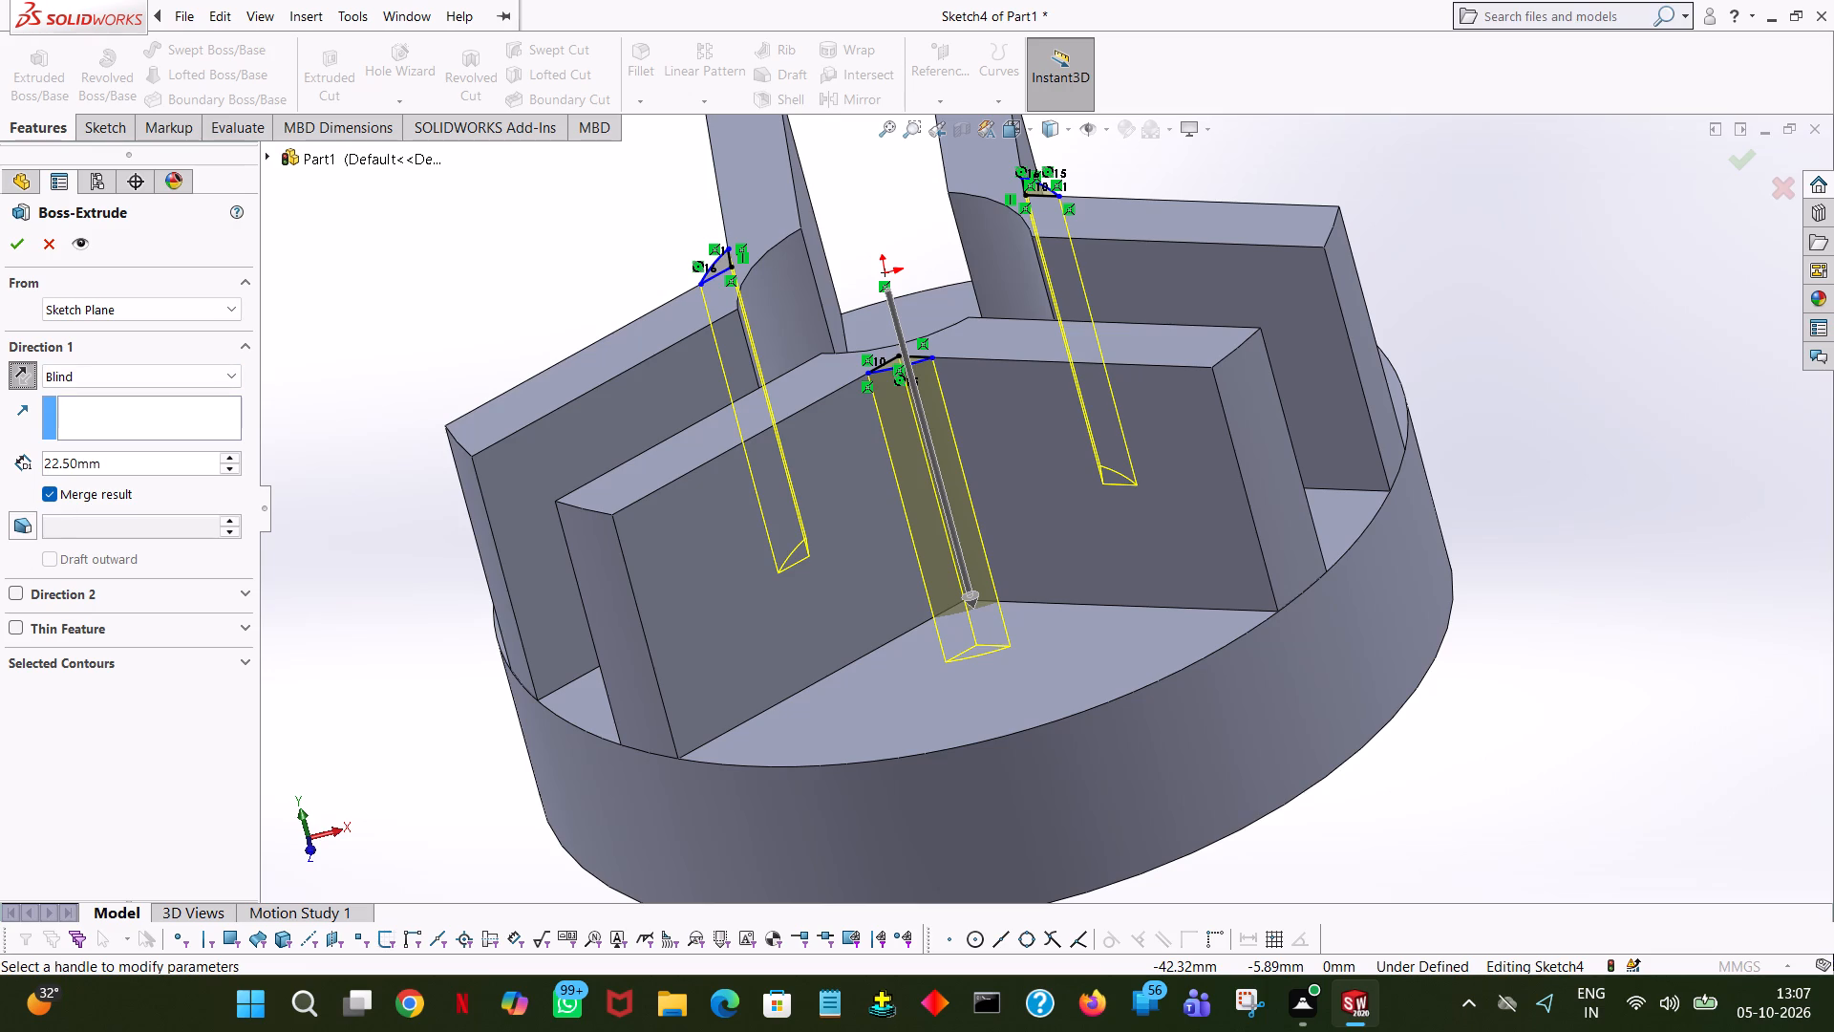
pyautogui.doubleClick(146, 463)
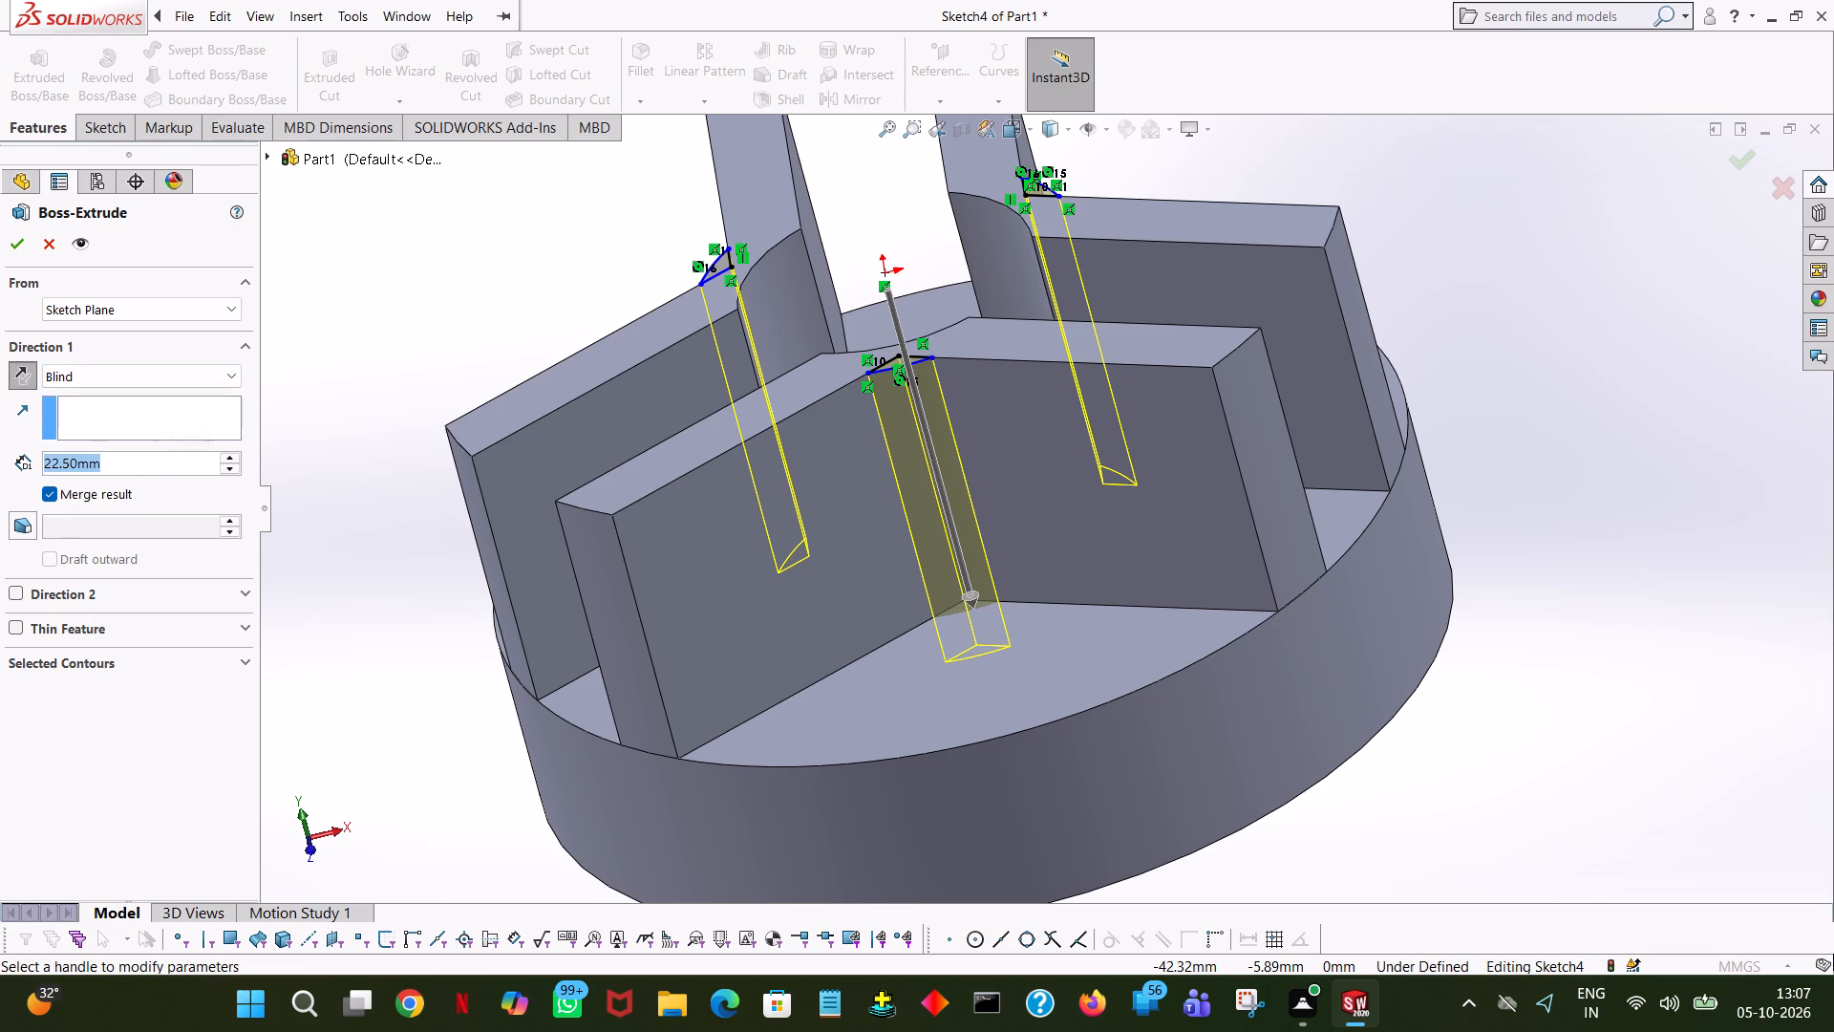
pyautogui.write('20')
pyautogui.press('Return')
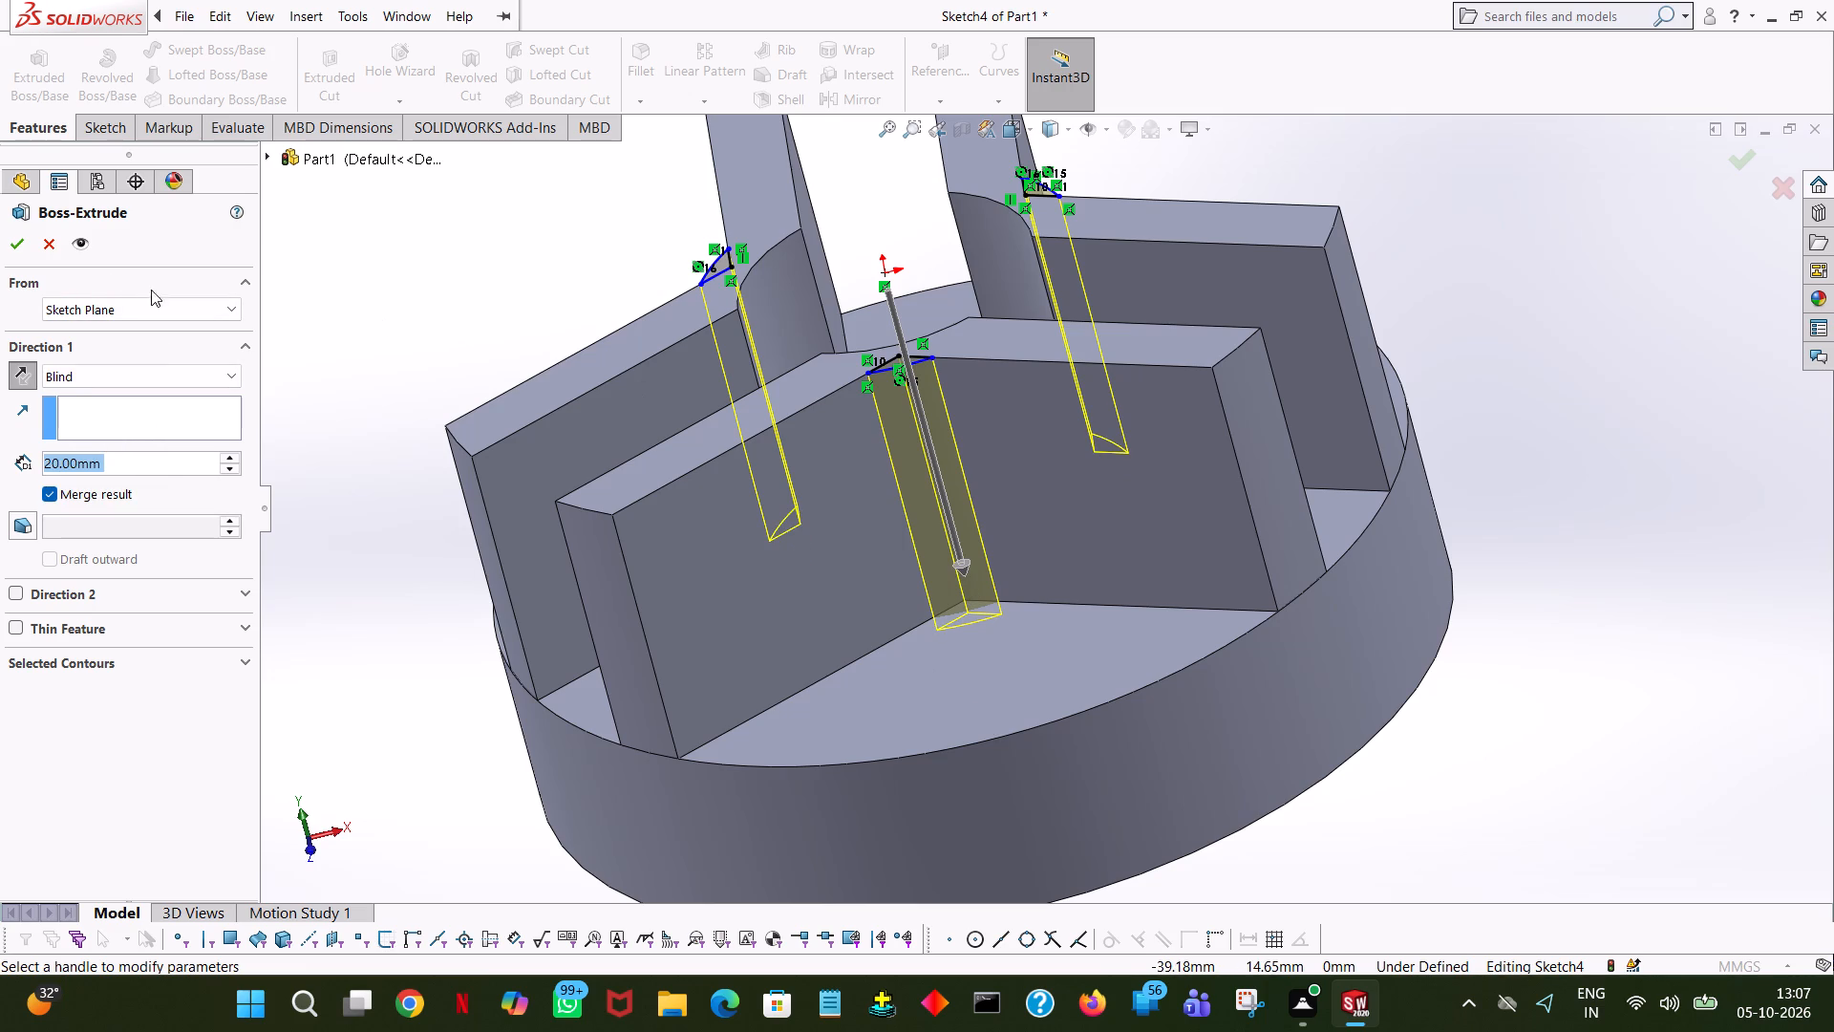
pyautogui.click(20, 236)
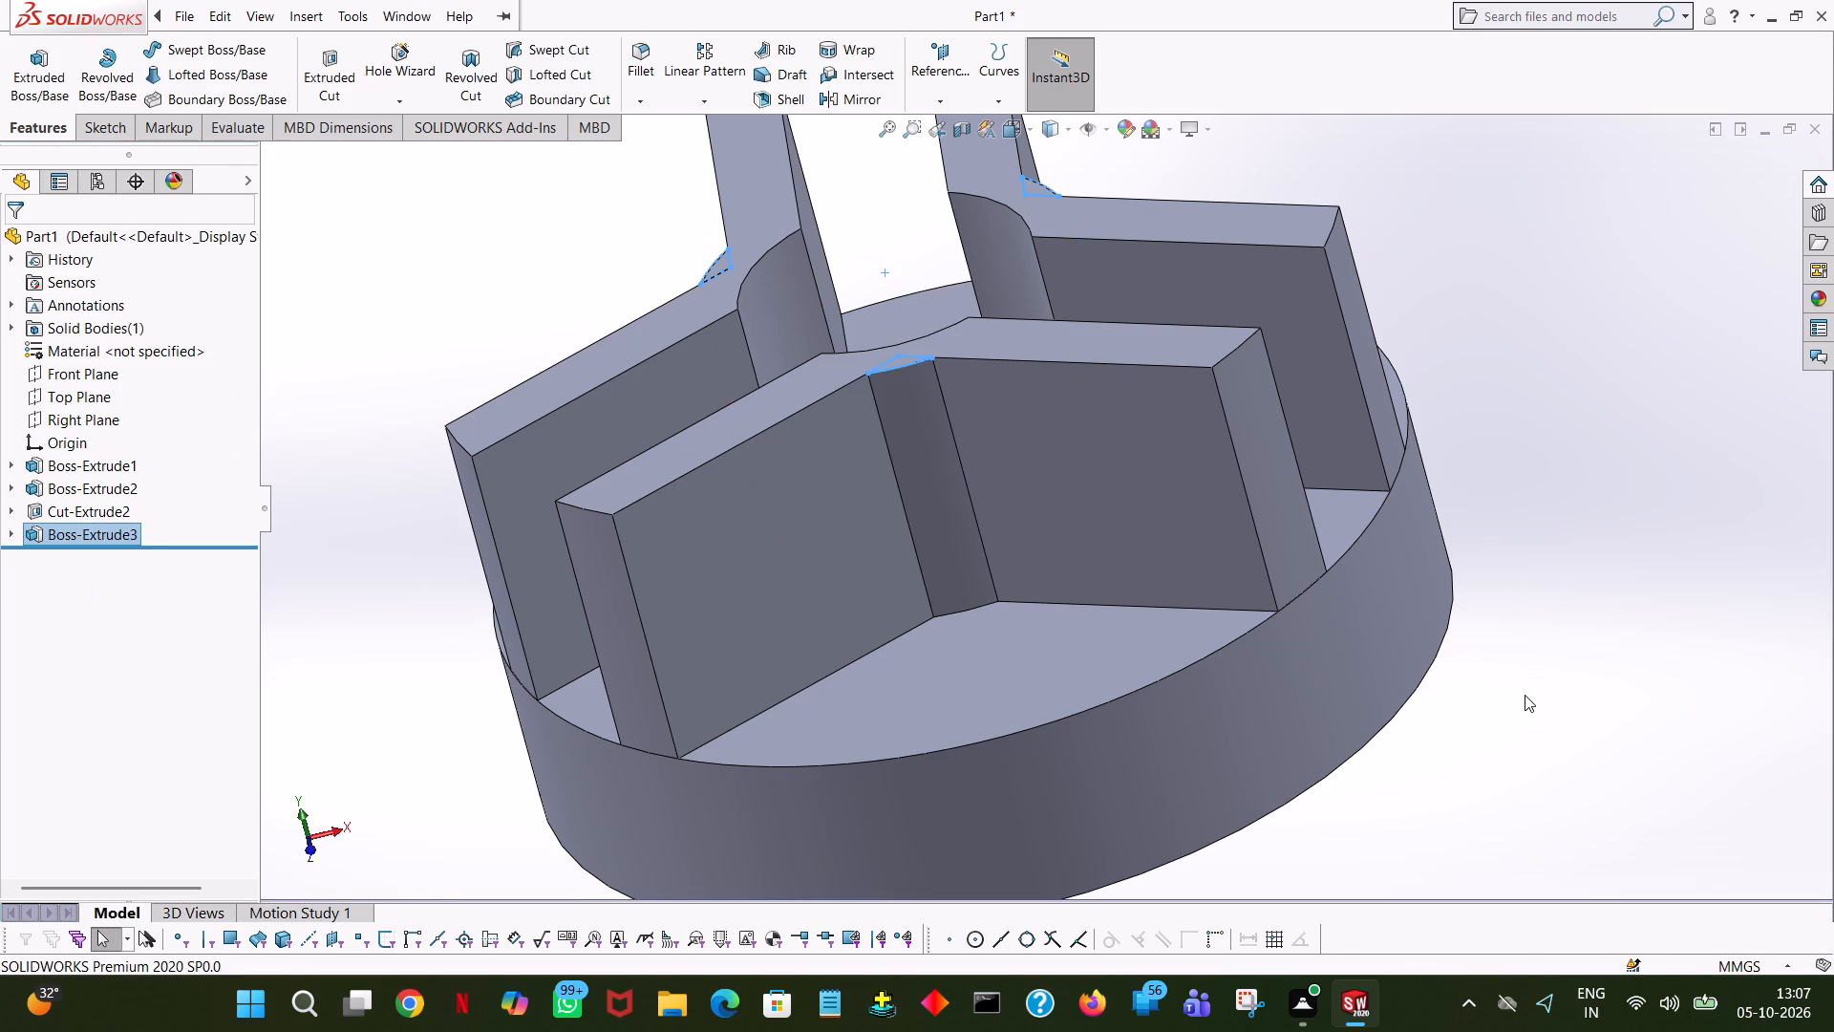
# Examine the extruded corner fills between the jaw walls from several angles.
pyautogui.click(1525, 696)
pyautogui.moveTo(1527, 698); pyautogui.dragTo(1512, 811, button='middle')
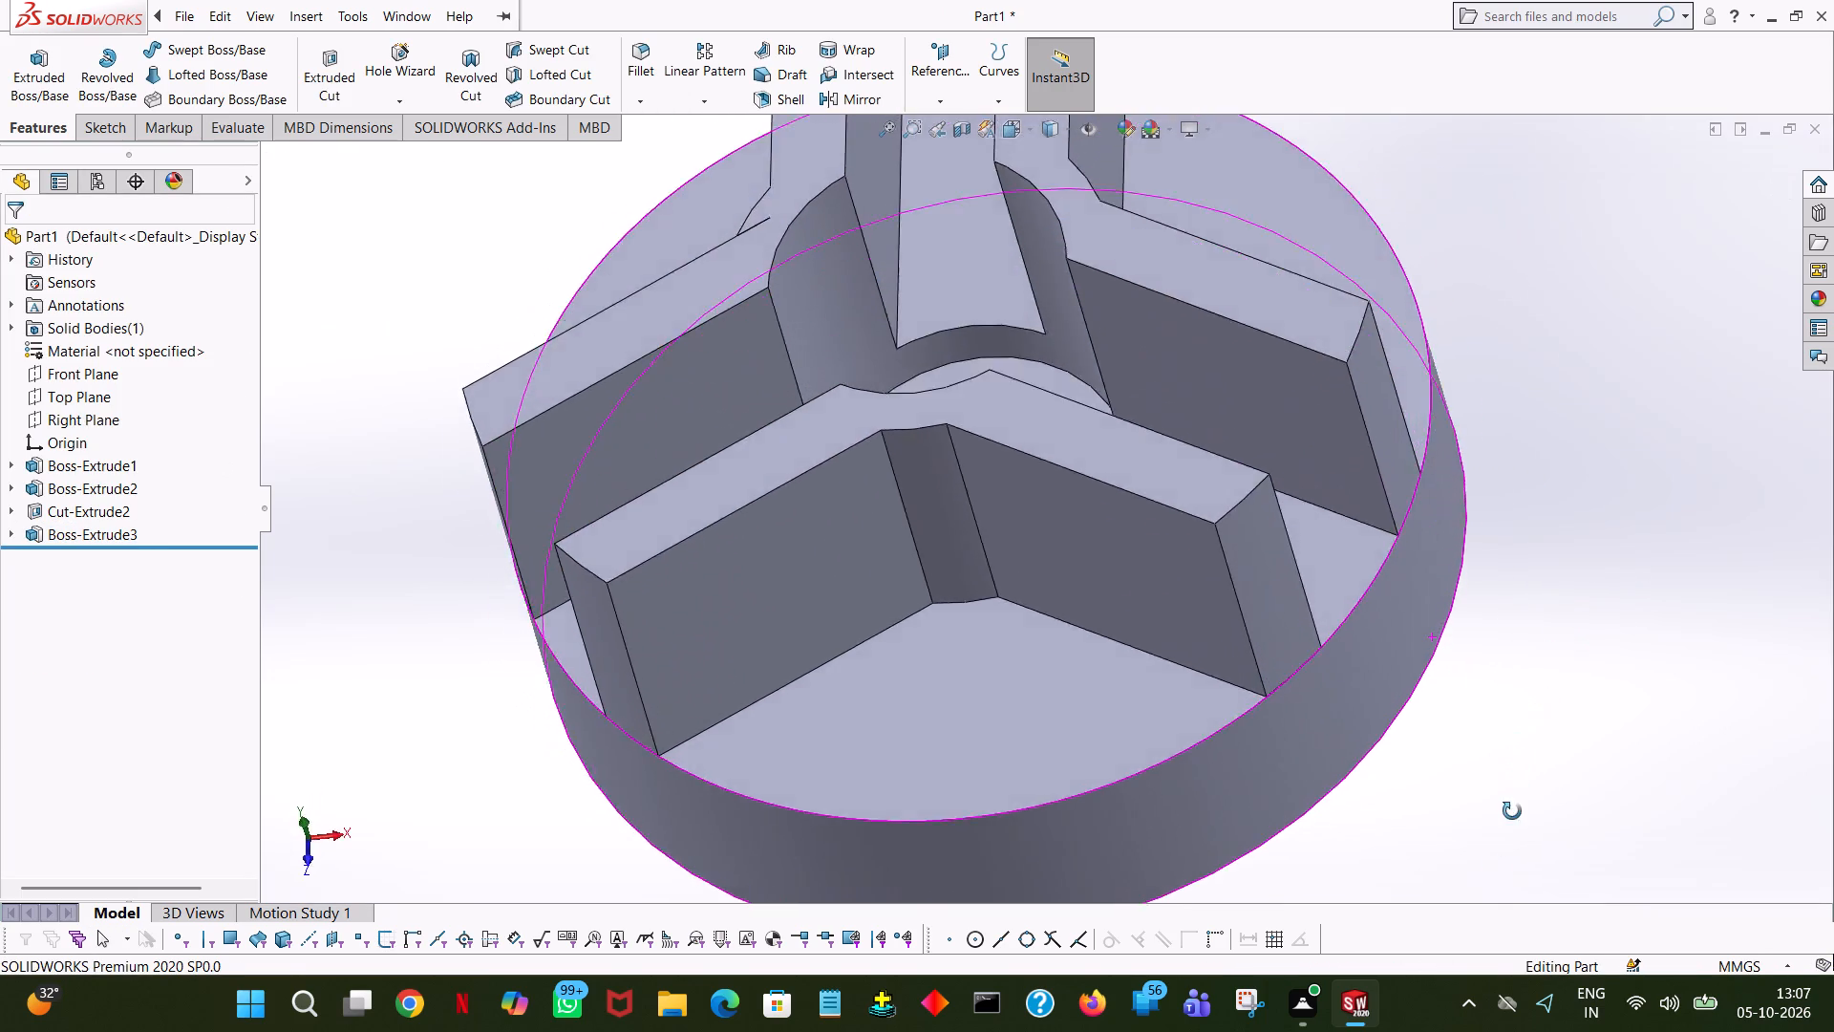
pyautogui.moveTo(1512, 811); pyautogui.dragTo(1475, 951, button='middle')
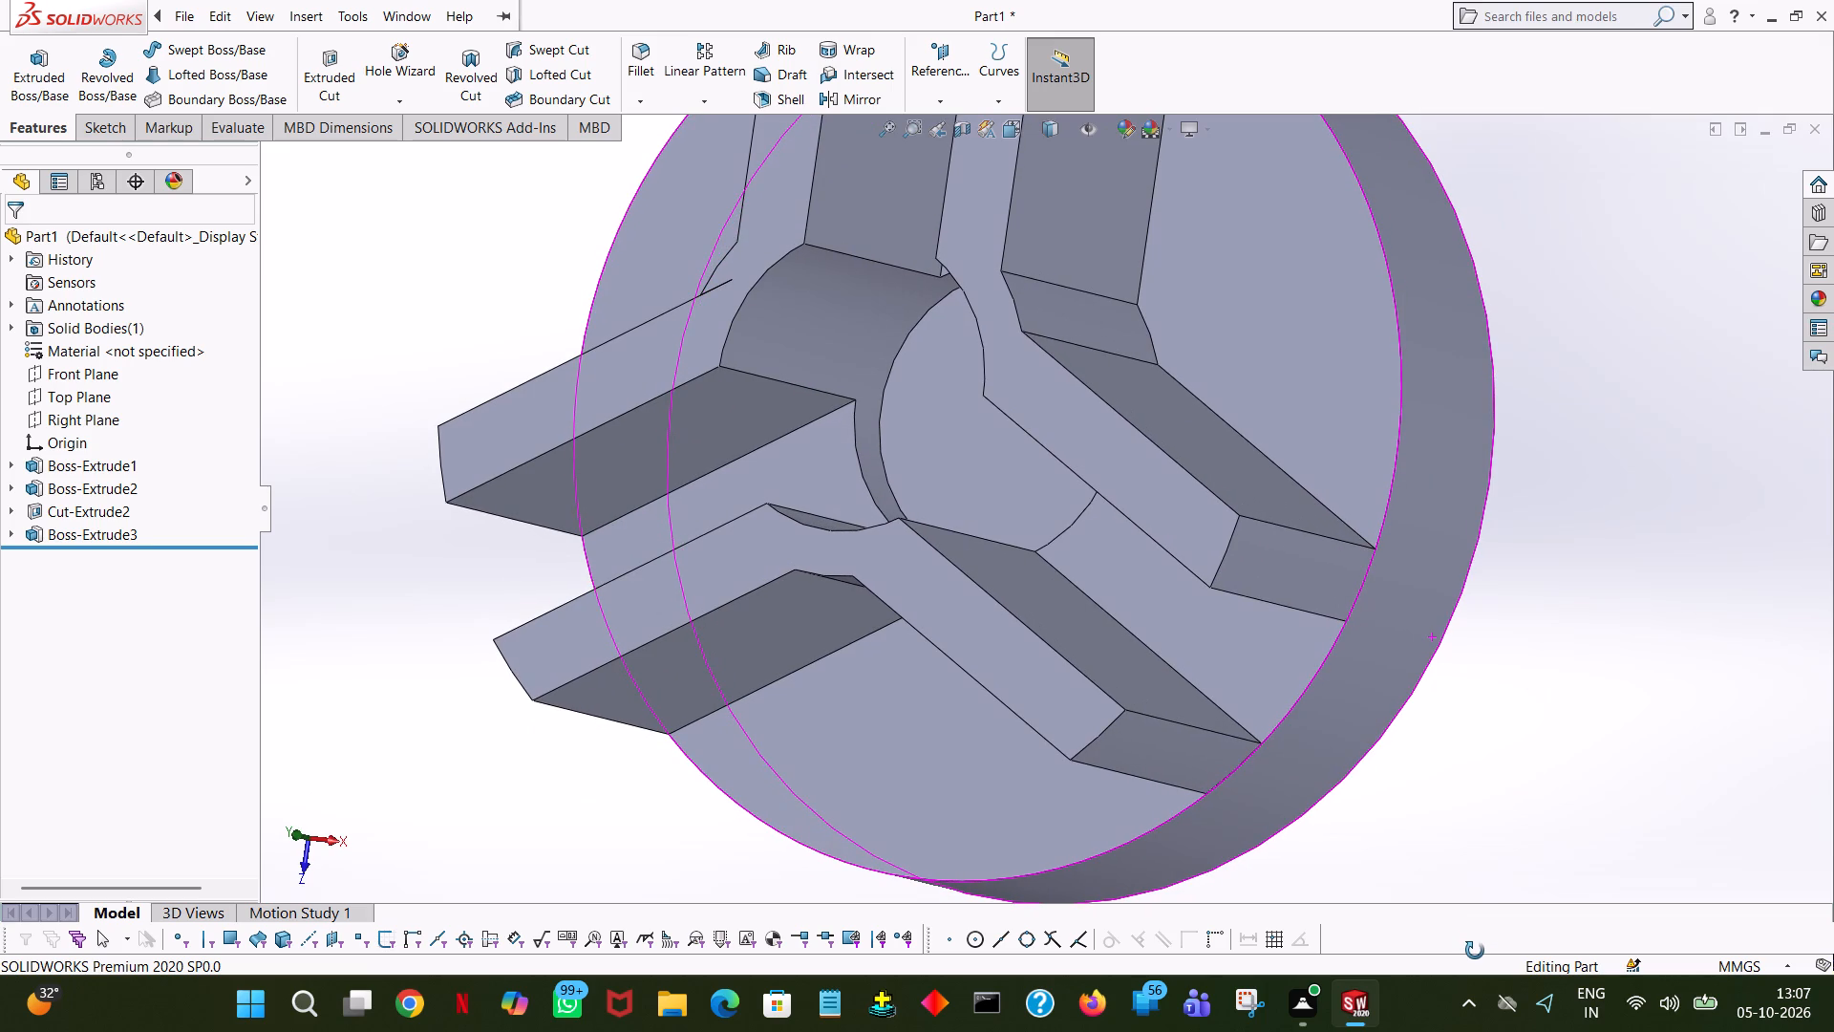
pyautogui.moveTo(1475, 951); pyautogui.dragTo(1506, 885, button='middle')
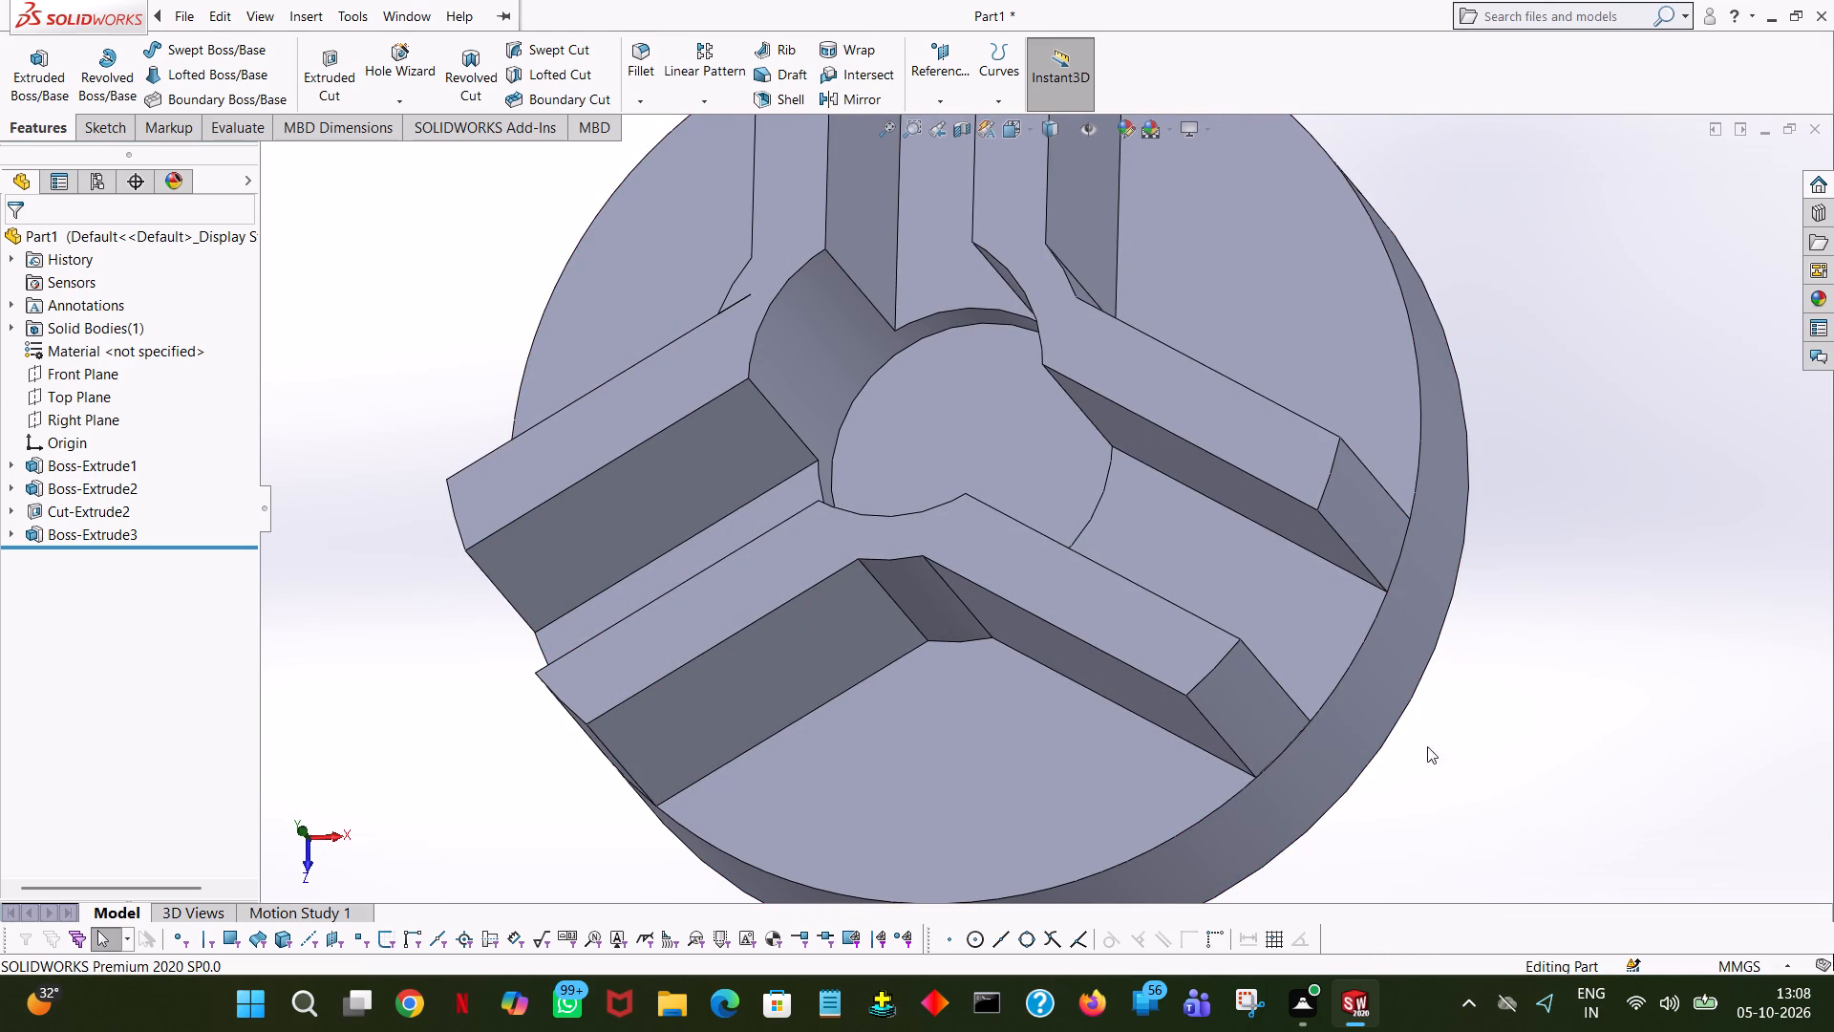
pyautogui.moveTo(1518, 376); pyautogui.dragTo(1565, 518, button='middle')
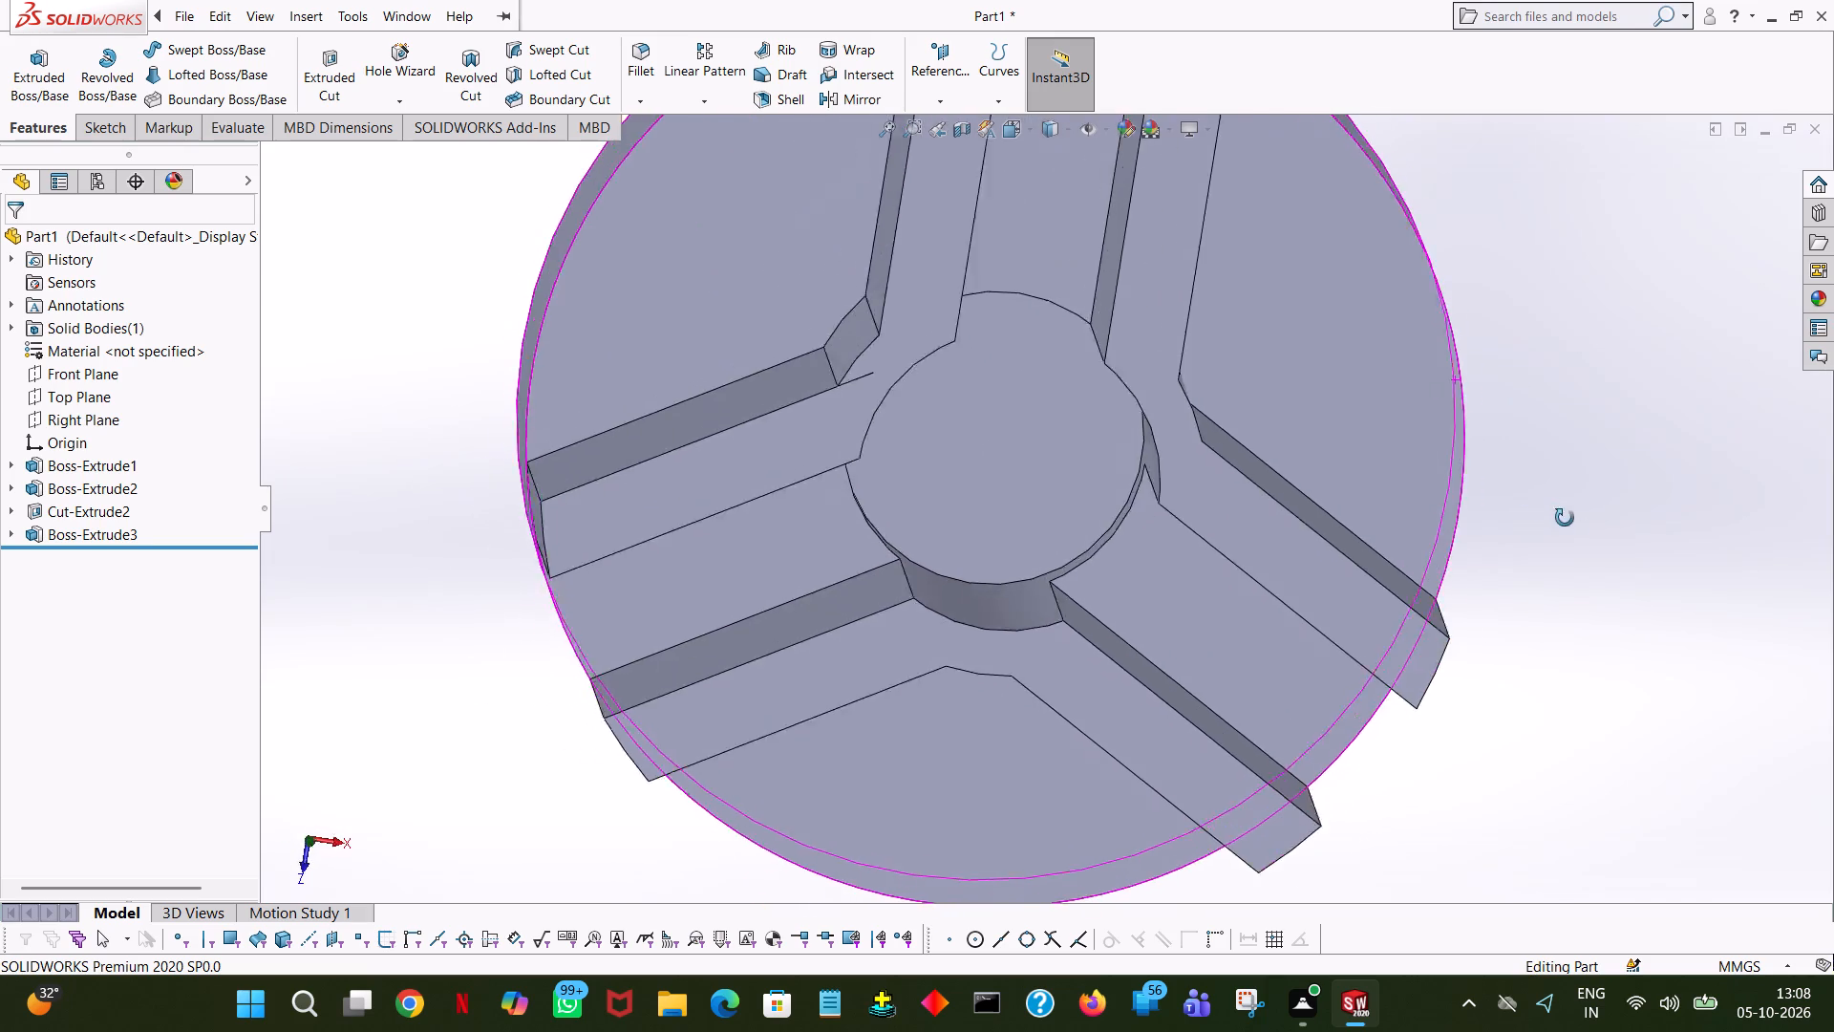
pyautogui.moveTo(1565, 518); pyautogui.dragTo(1542, 438, button='middle')
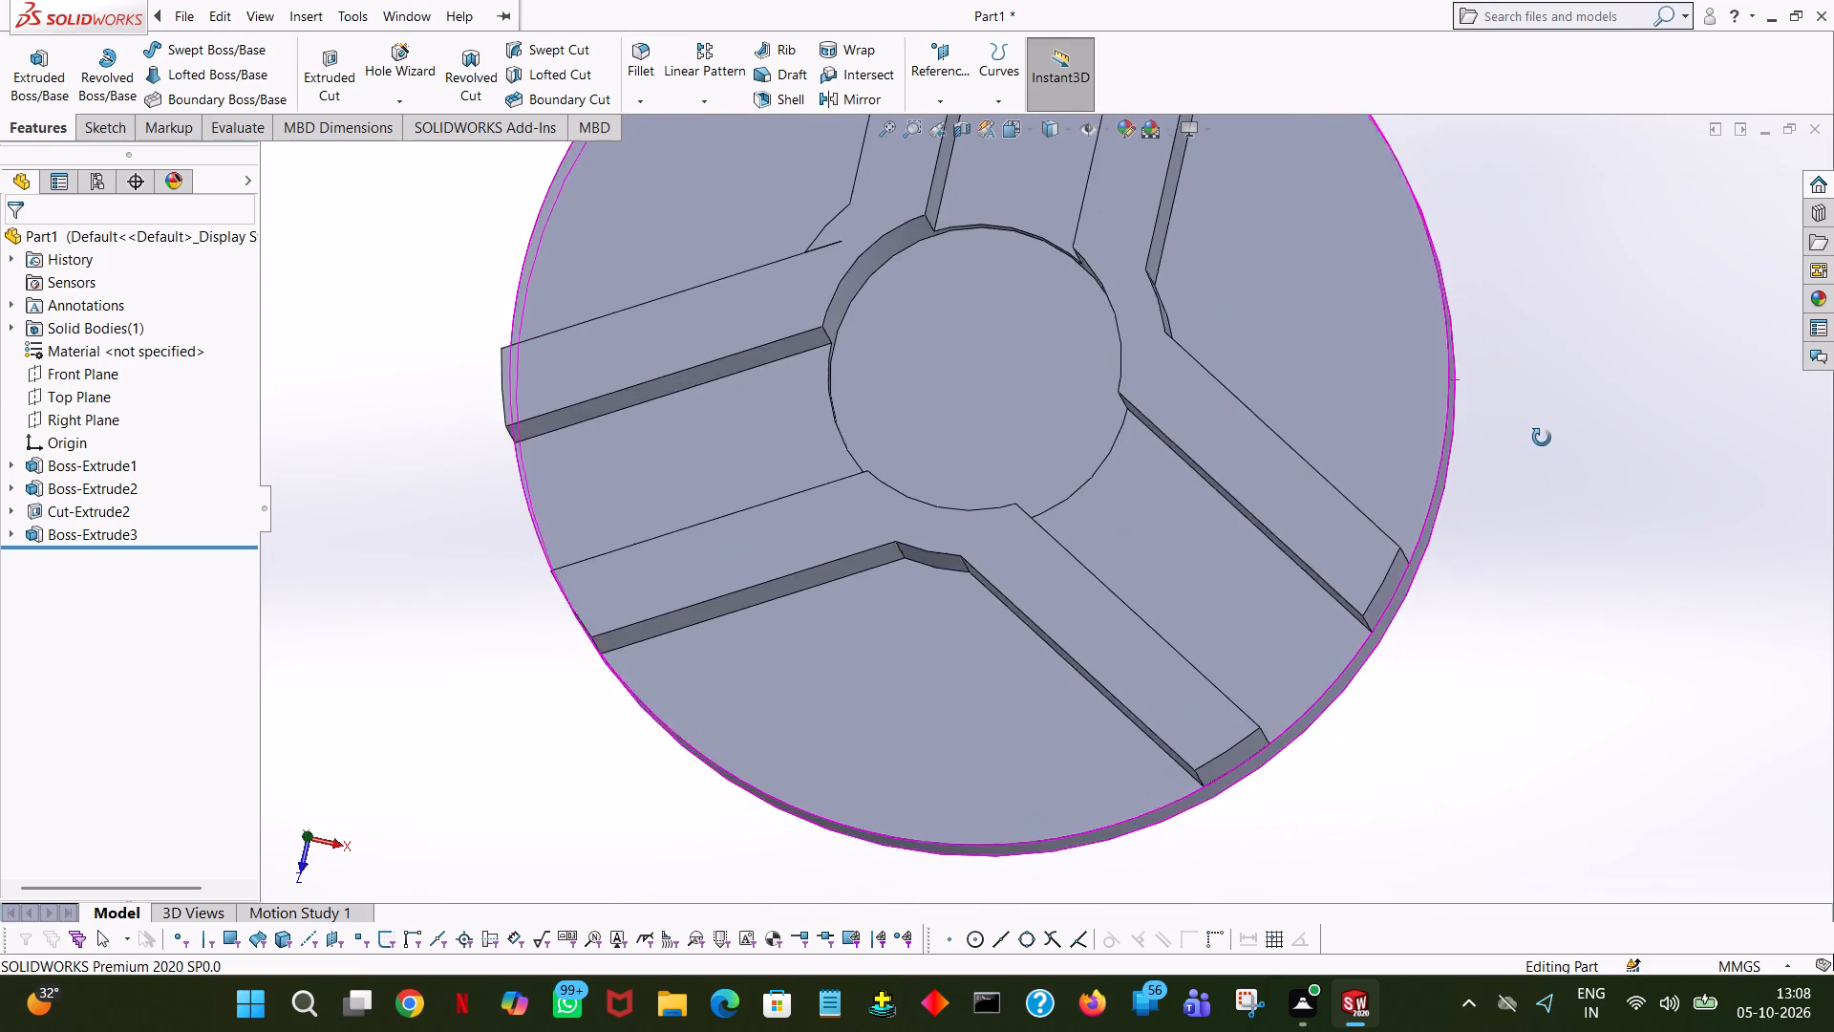
pyautogui.moveTo(1542, 438); pyautogui.dragTo(1532, 429, button='middle')
pyautogui.click(1590, 389)
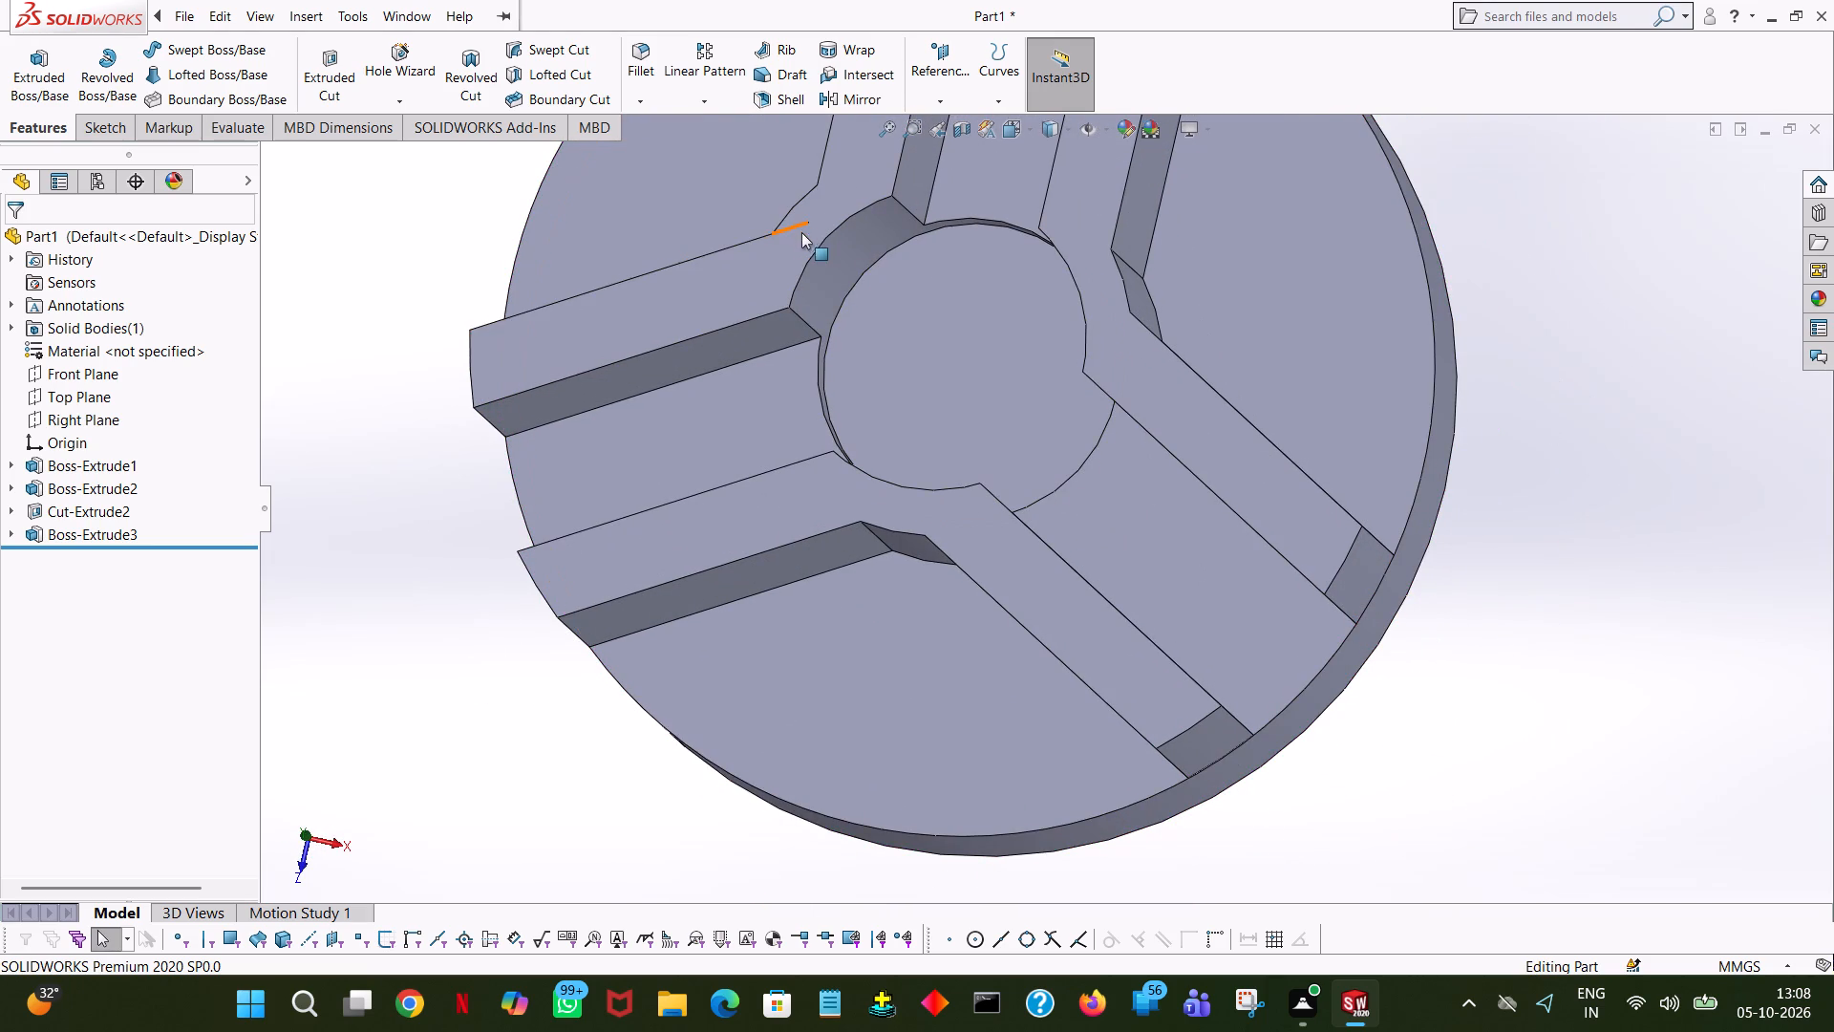
# Inspect the short edge on the top face of the jaw wall, at the corner fill up-left of the hub centre.
pyautogui.moveTo(854, 253); pyautogui.dragTo(881, 328, button='middle')
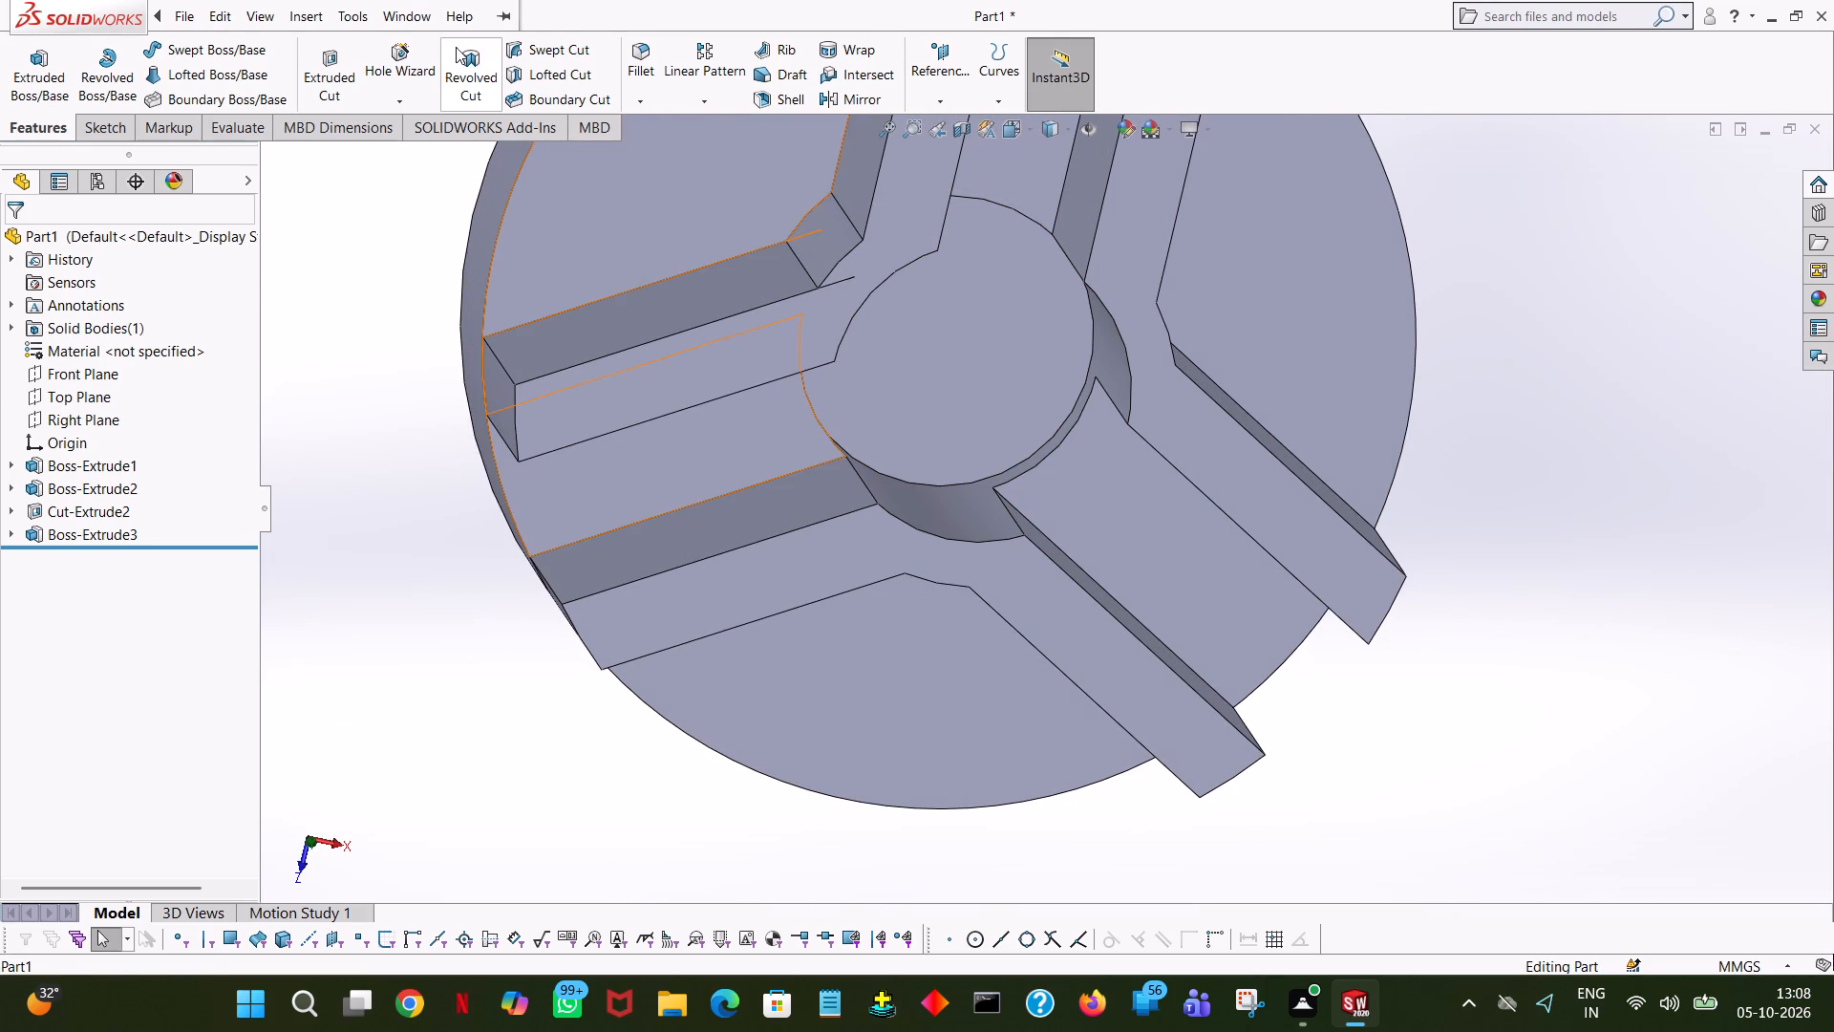
pyautogui.keyDown('ctrl'); pyautogui.scroll(-5, 898, 416); pyautogui.keyUp('ctrl')
pyautogui.keyDown('ctrl'); pyautogui.click(848, 149); pyautogui.keyUp('ctrl')
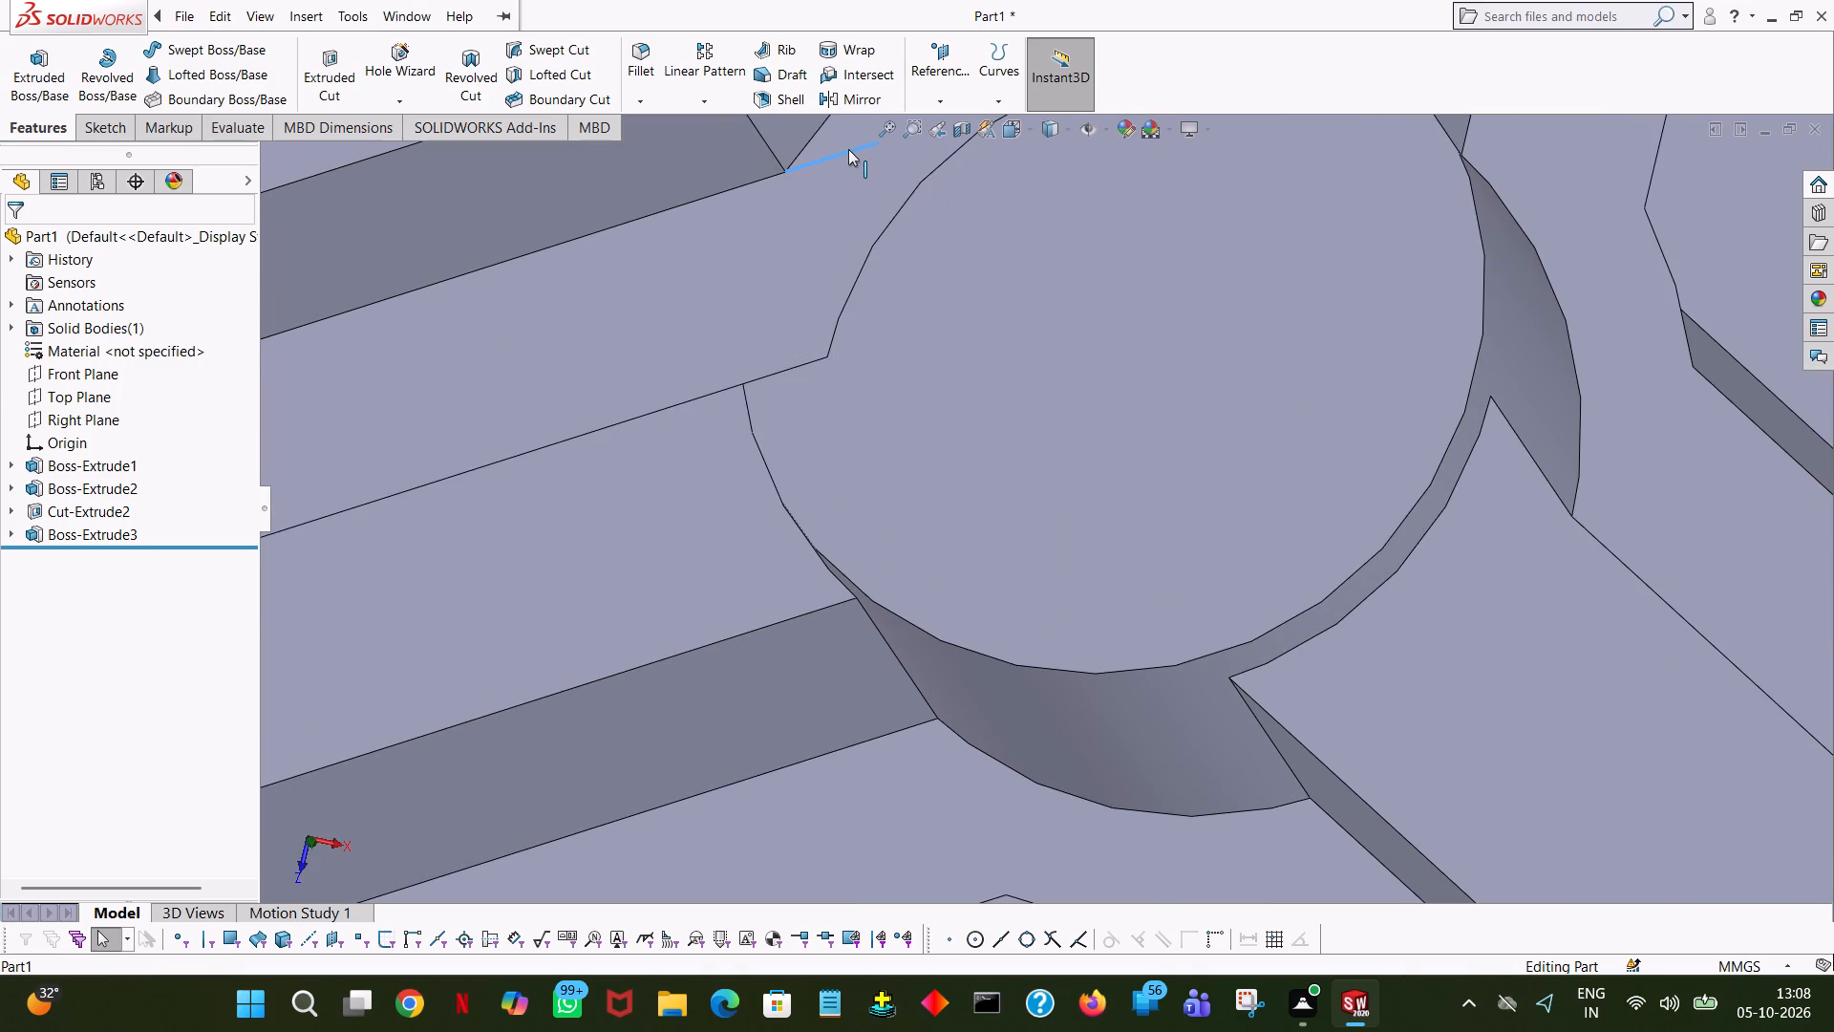
pyautogui.keyDown('ctrl'); pyautogui.rightClick(848, 149); pyautogui.keyUp('ctrl')
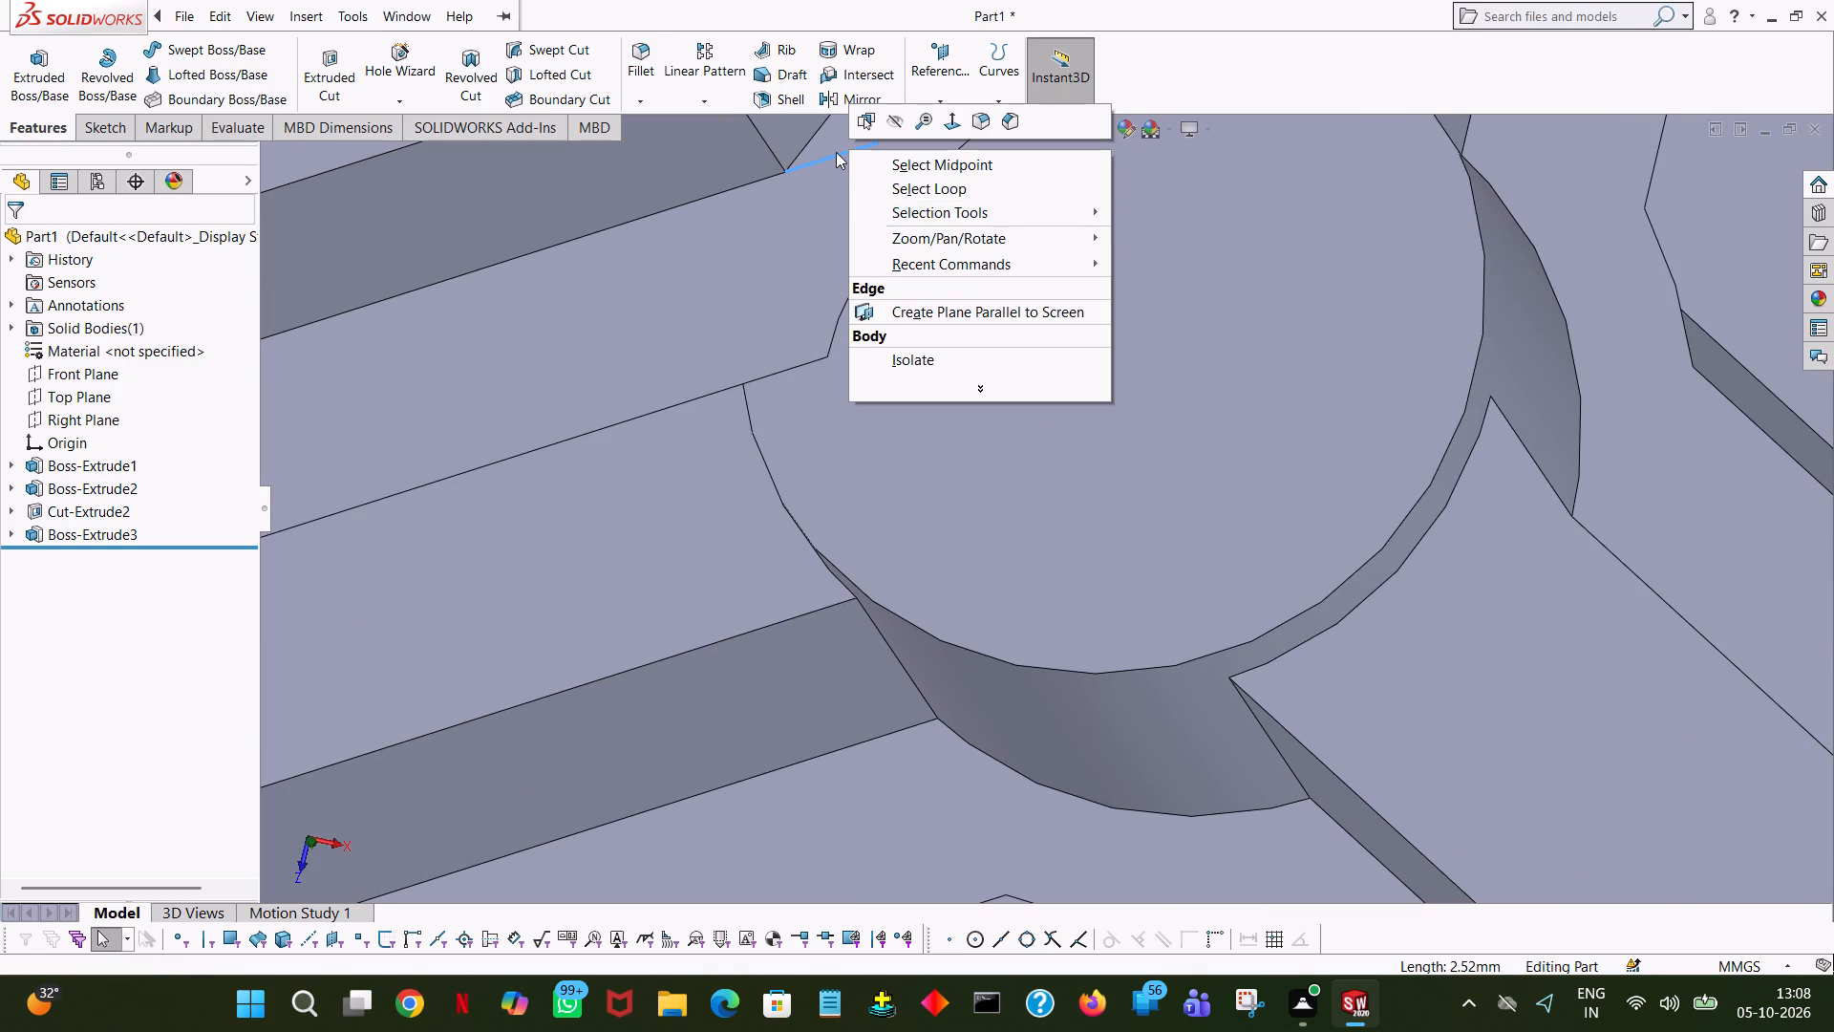
pyautogui.keyDown('ctrl'); pyautogui.doubleClick(836, 151); pyautogui.keyUp('ctrl')
pyautogui.keyDown('ctrl'); pyautogui.click(586, 142); pyautogui.keyUp('ctrl')
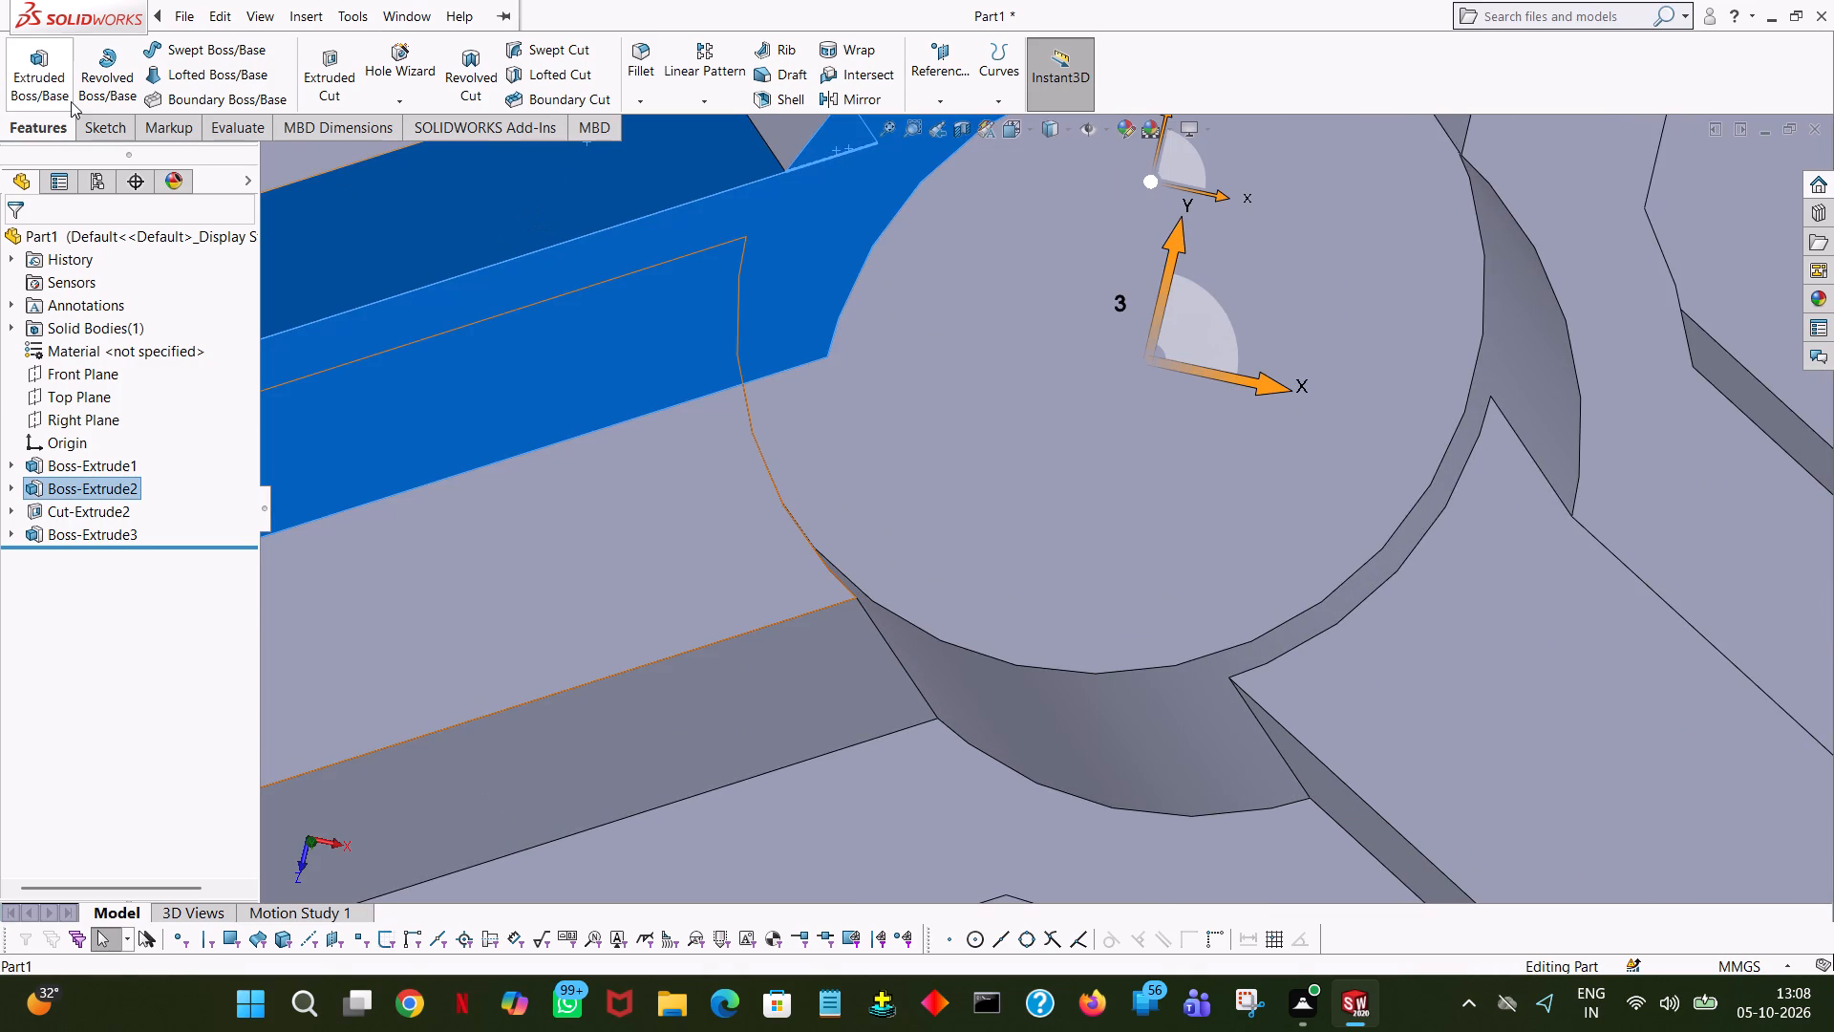
pyautogui.keyDown('ctrl'); pyautogui.scroll(-4, 986, 857); pyautogui.keyUp('ctrl')
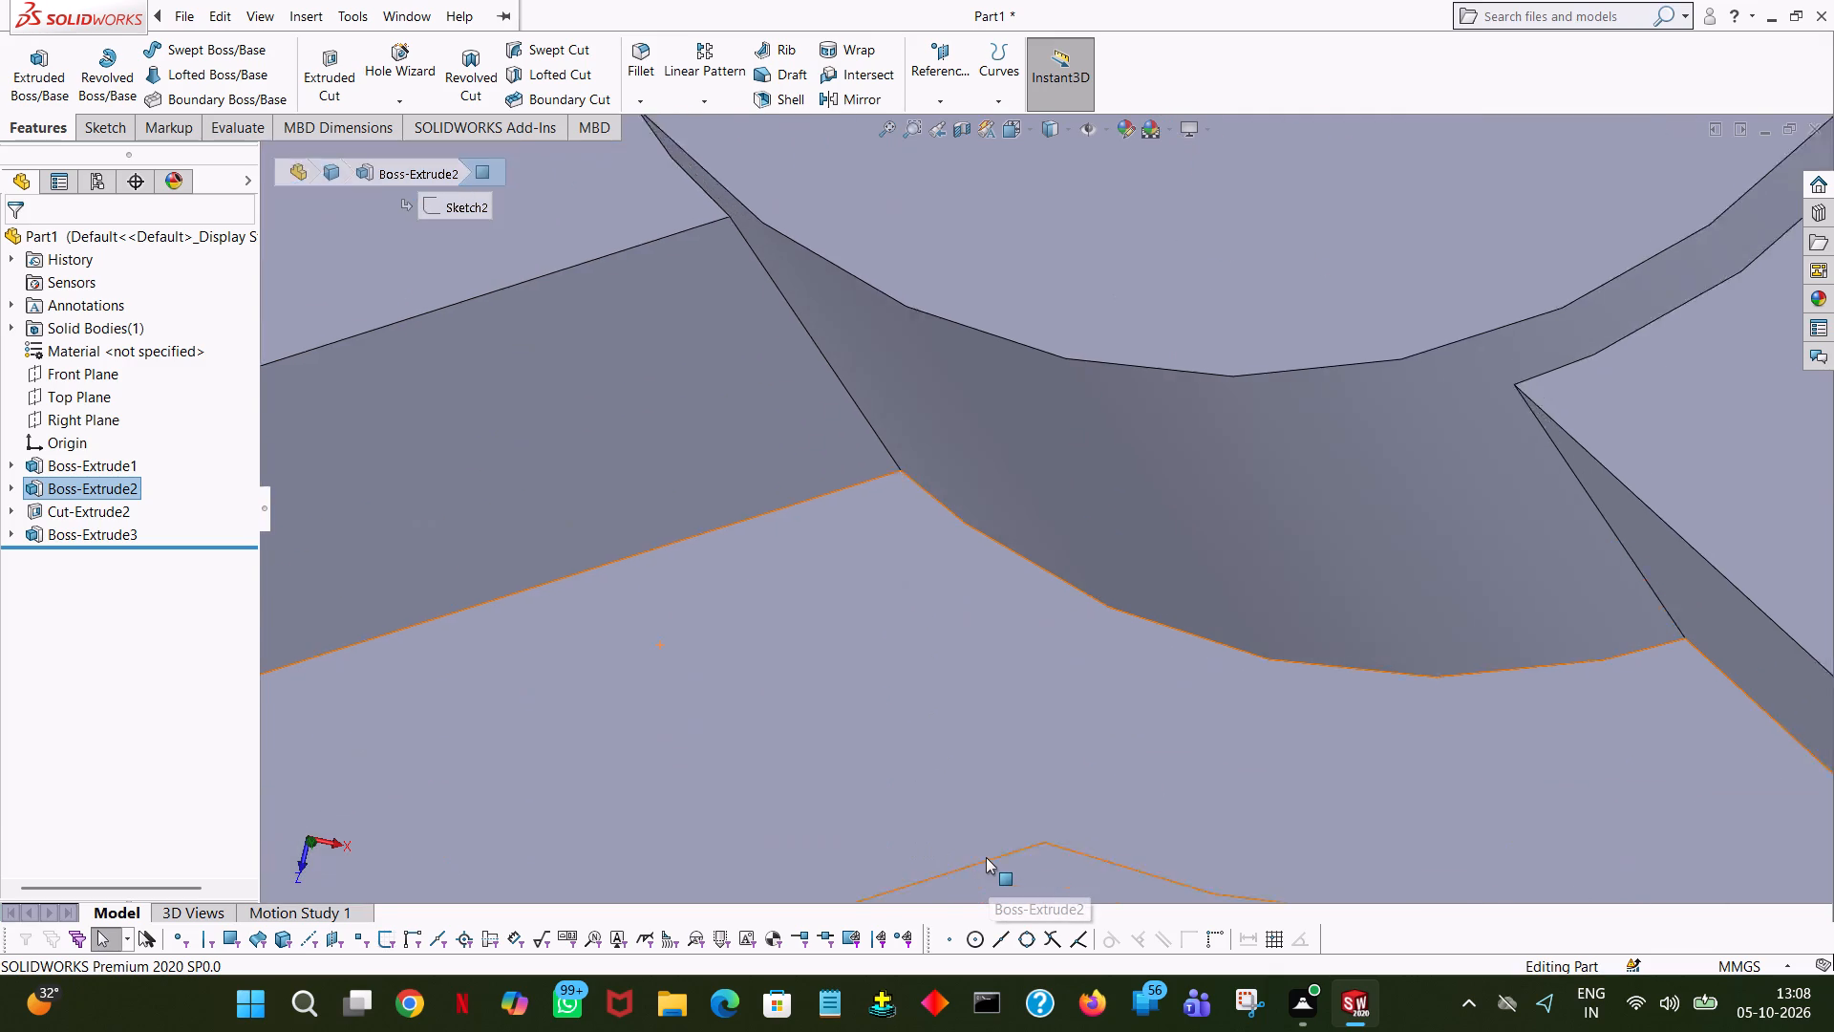
pyautogui.keyDown('ctrl'); pyautogui.scroll(10, 986, 857); pyautogui.keyUp('ctrl')
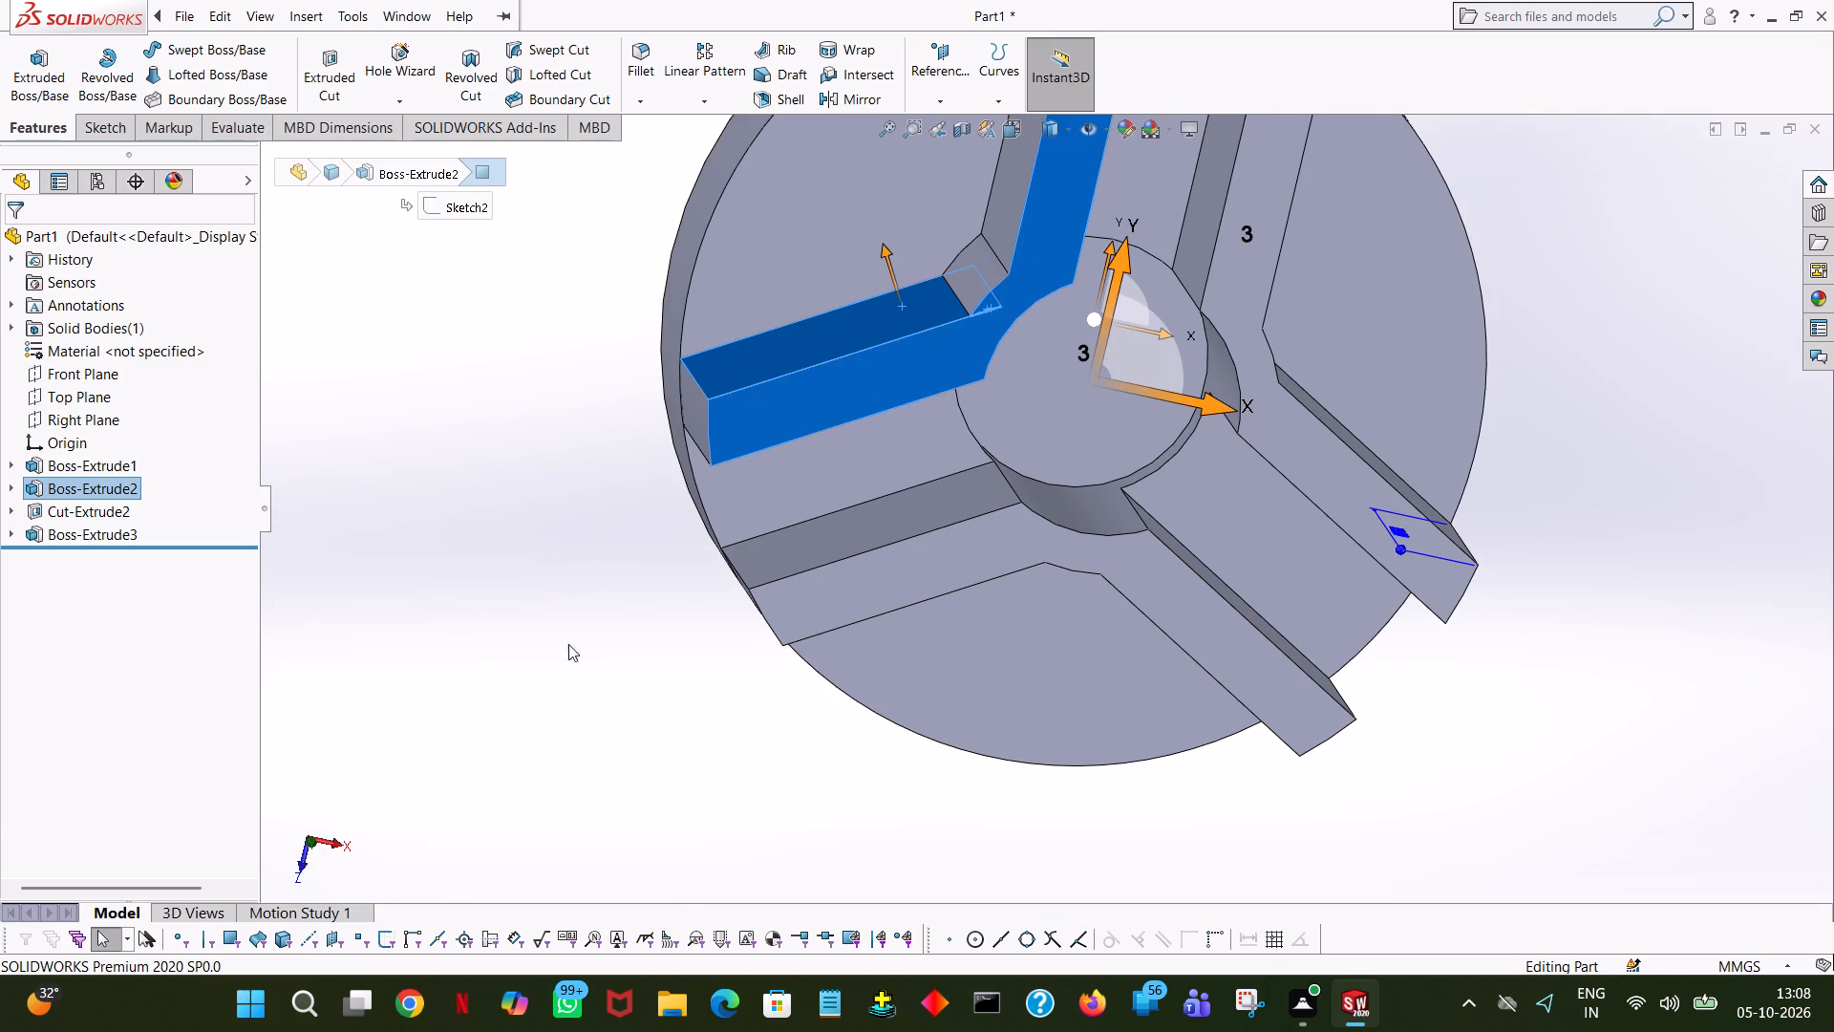
# Clear the face selection and undo the corner boss extrusion, returning to its three-profile sketch.
pyautogui.rightClick(475, 588)
pyautogui.doubleClick(475, 588)
pyautogui.click(429, 316)
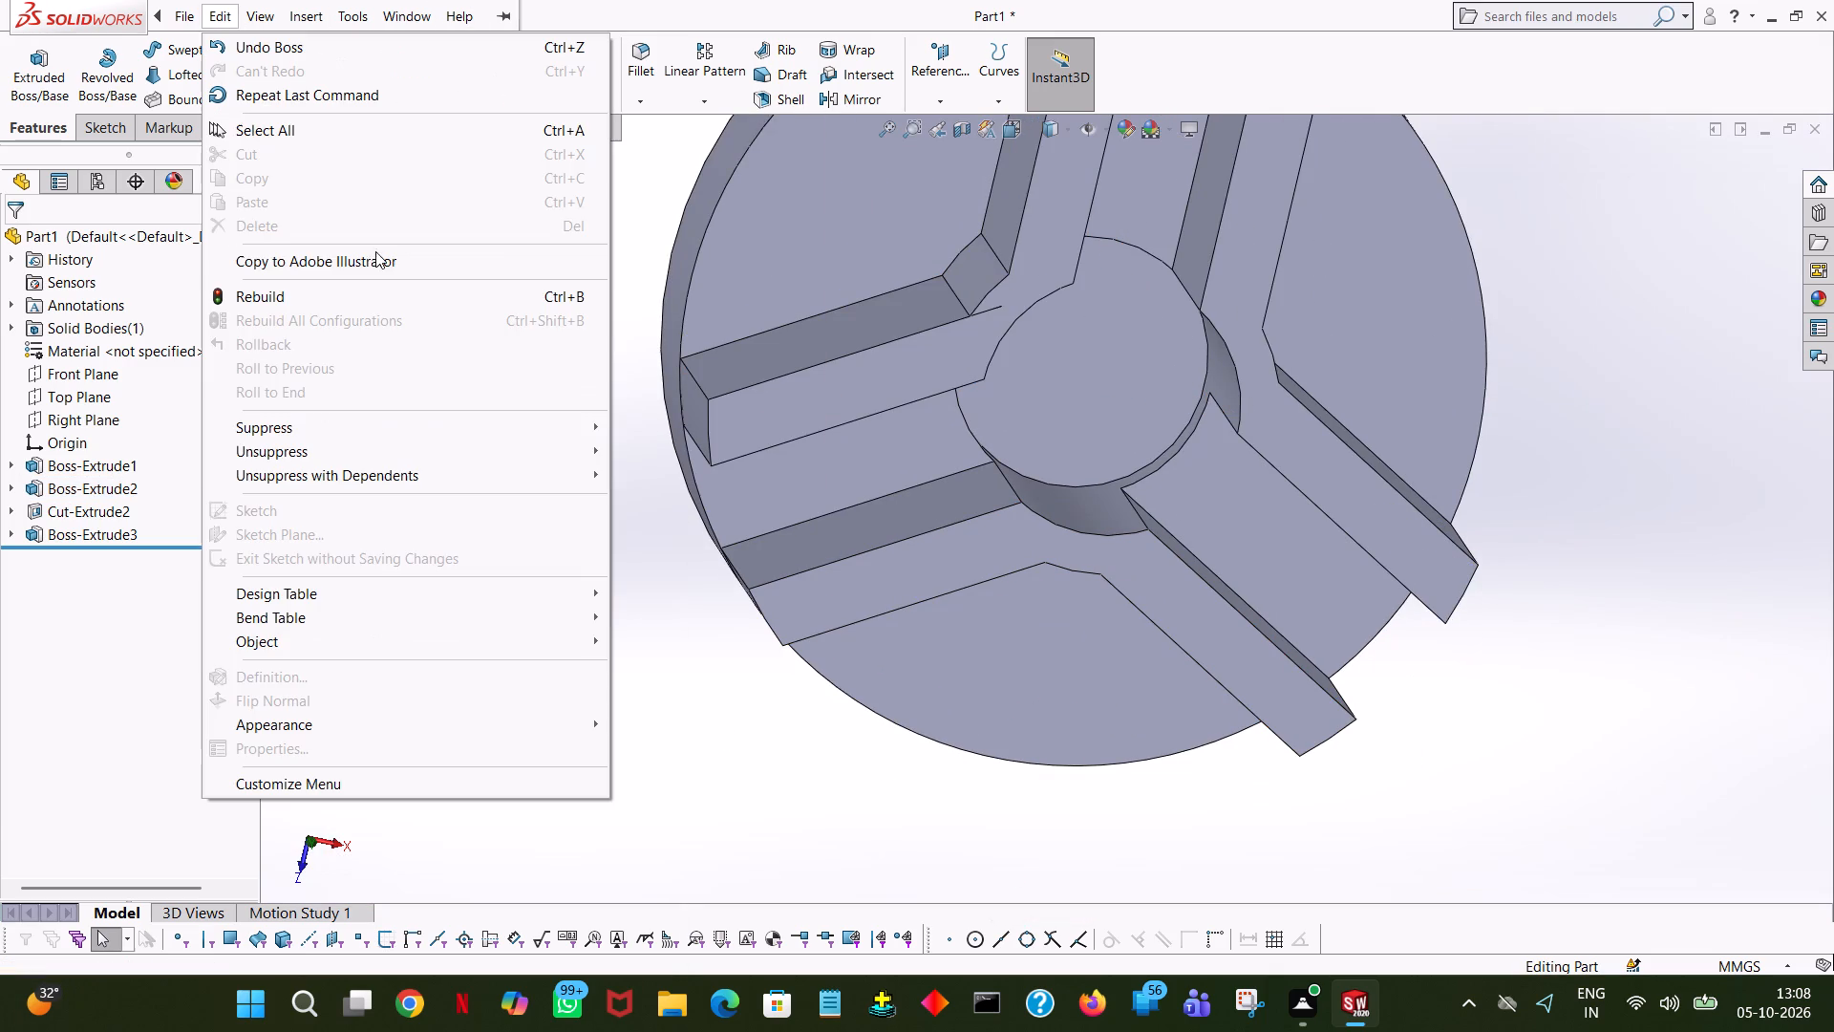
pyautogui.click(642, 204)
pyautogui.click(375, 13)
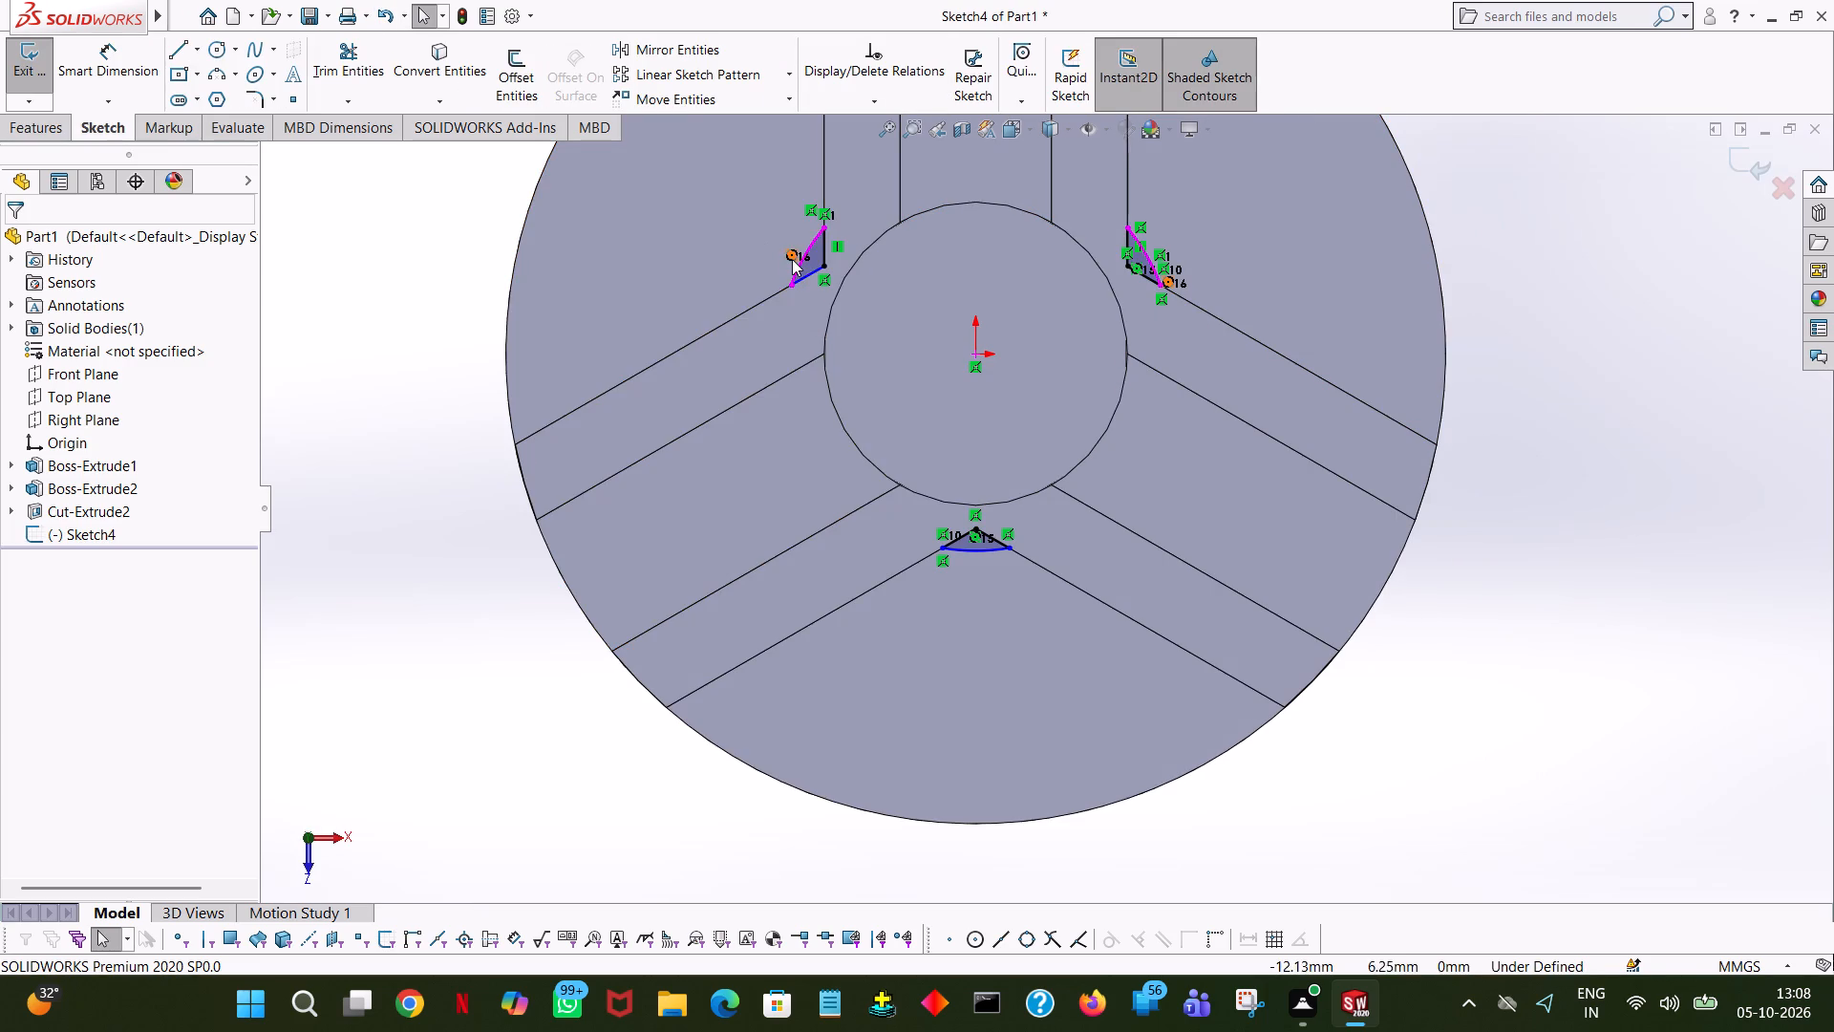
# Dimension the radius of the arc on the corner profile up-left of the hub centre.
pyautogui.keyDown('ctrl'); pyautogui.scroll(-6, 795, 259); pyautogui.keyUp('ctrl')
pyautogui.keyDown('ctrl'); pyautogui.scroll(-3, 854, 324); pyautogui.keyUp('ctrl')
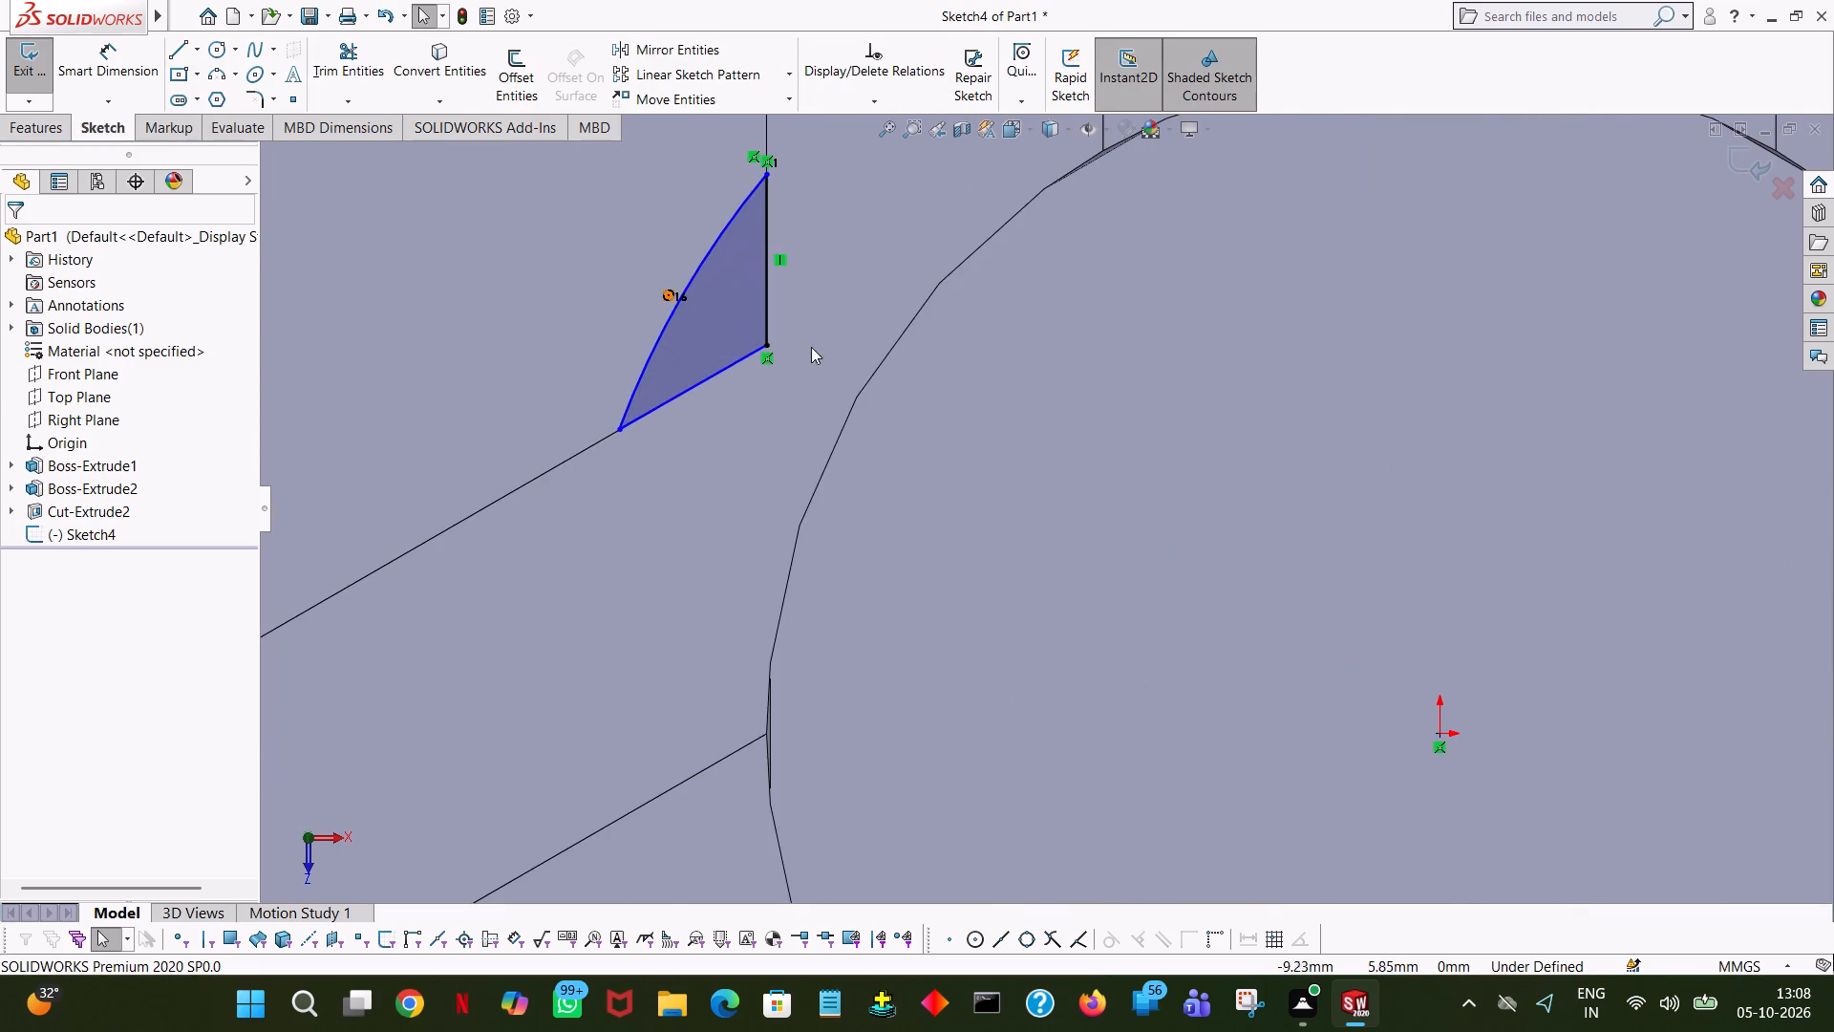
pyautogui.keyDown('ctrl'); pyautogui.scroll(-9, 789, 357); pyautogui.keyUp('ctrl')
pyautogui.keyDown('ctrl'); pyautogui.scroll(15, 887, 415); pyautogui.keyUp('ctrl')
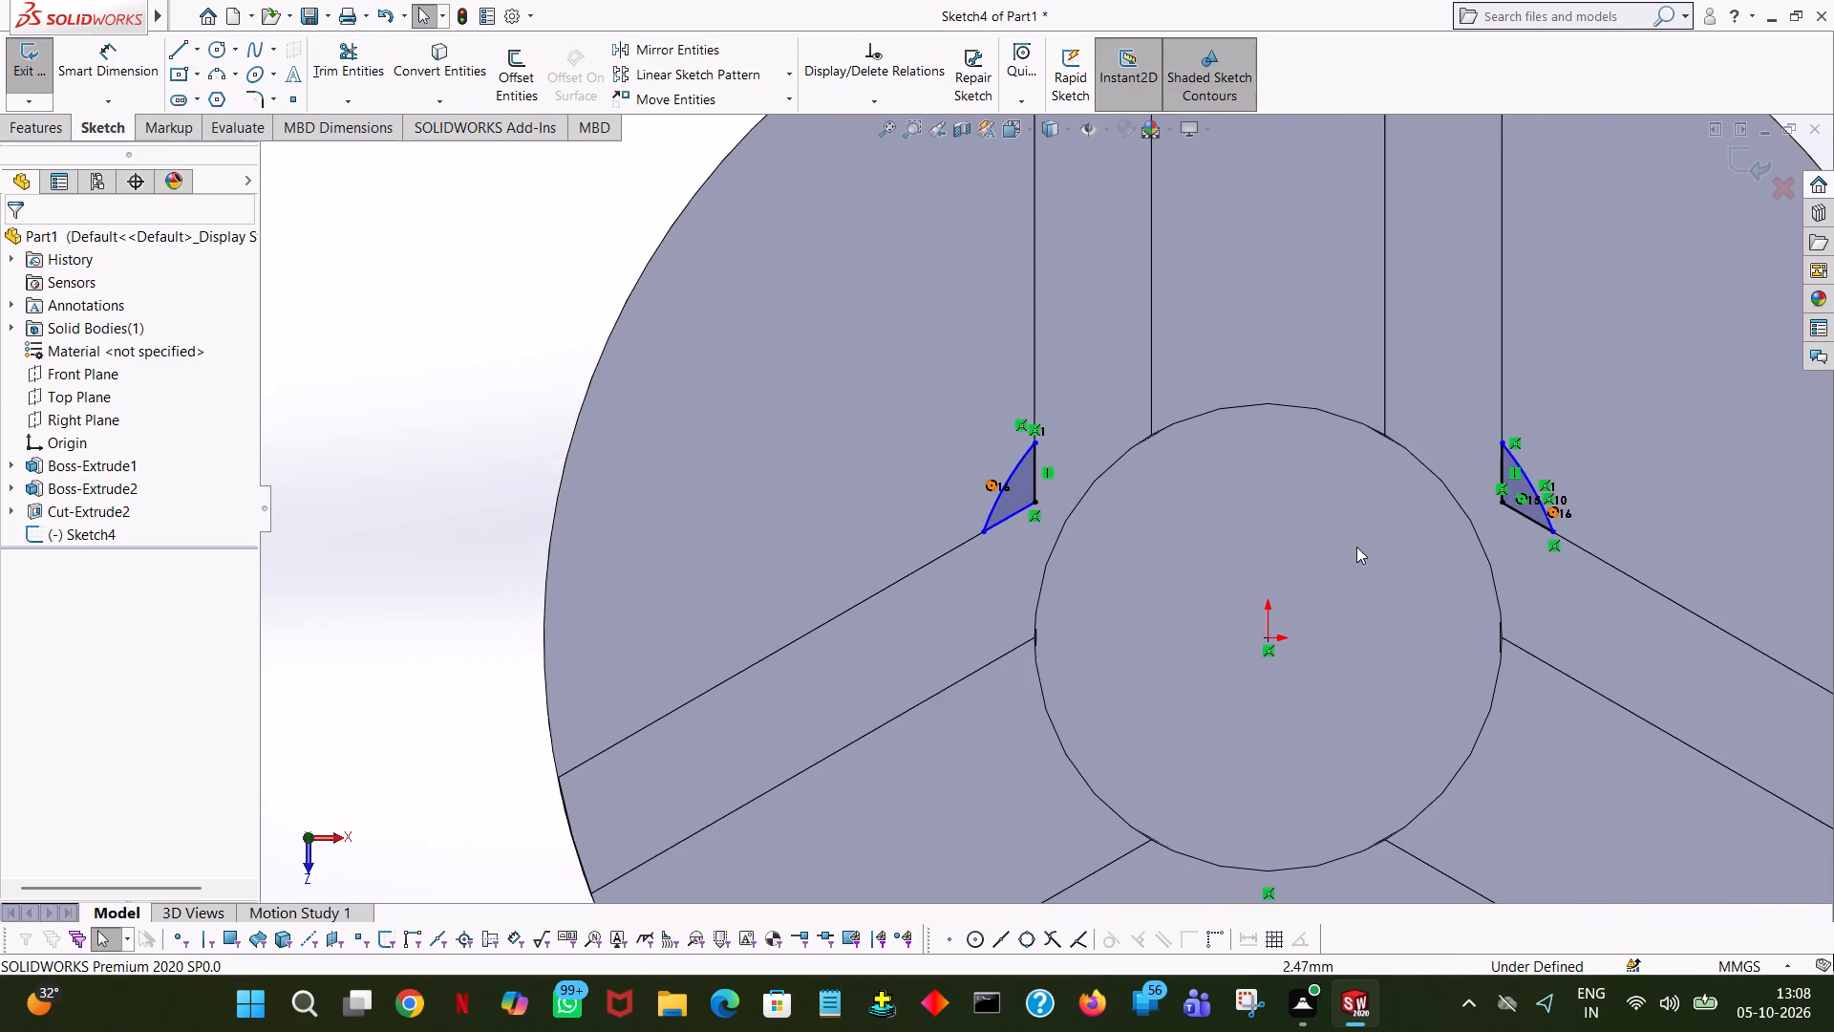
pyautogui.keyDown('ctrl'); pyautogui.scroll(5, 1380, 552); pyautogui.keyUp('ctrl')
pyautogui.keyDown('ctrl'); pyautogui.scroll(-3, 1308, 562); pyautogui.keyUp('ctrl')
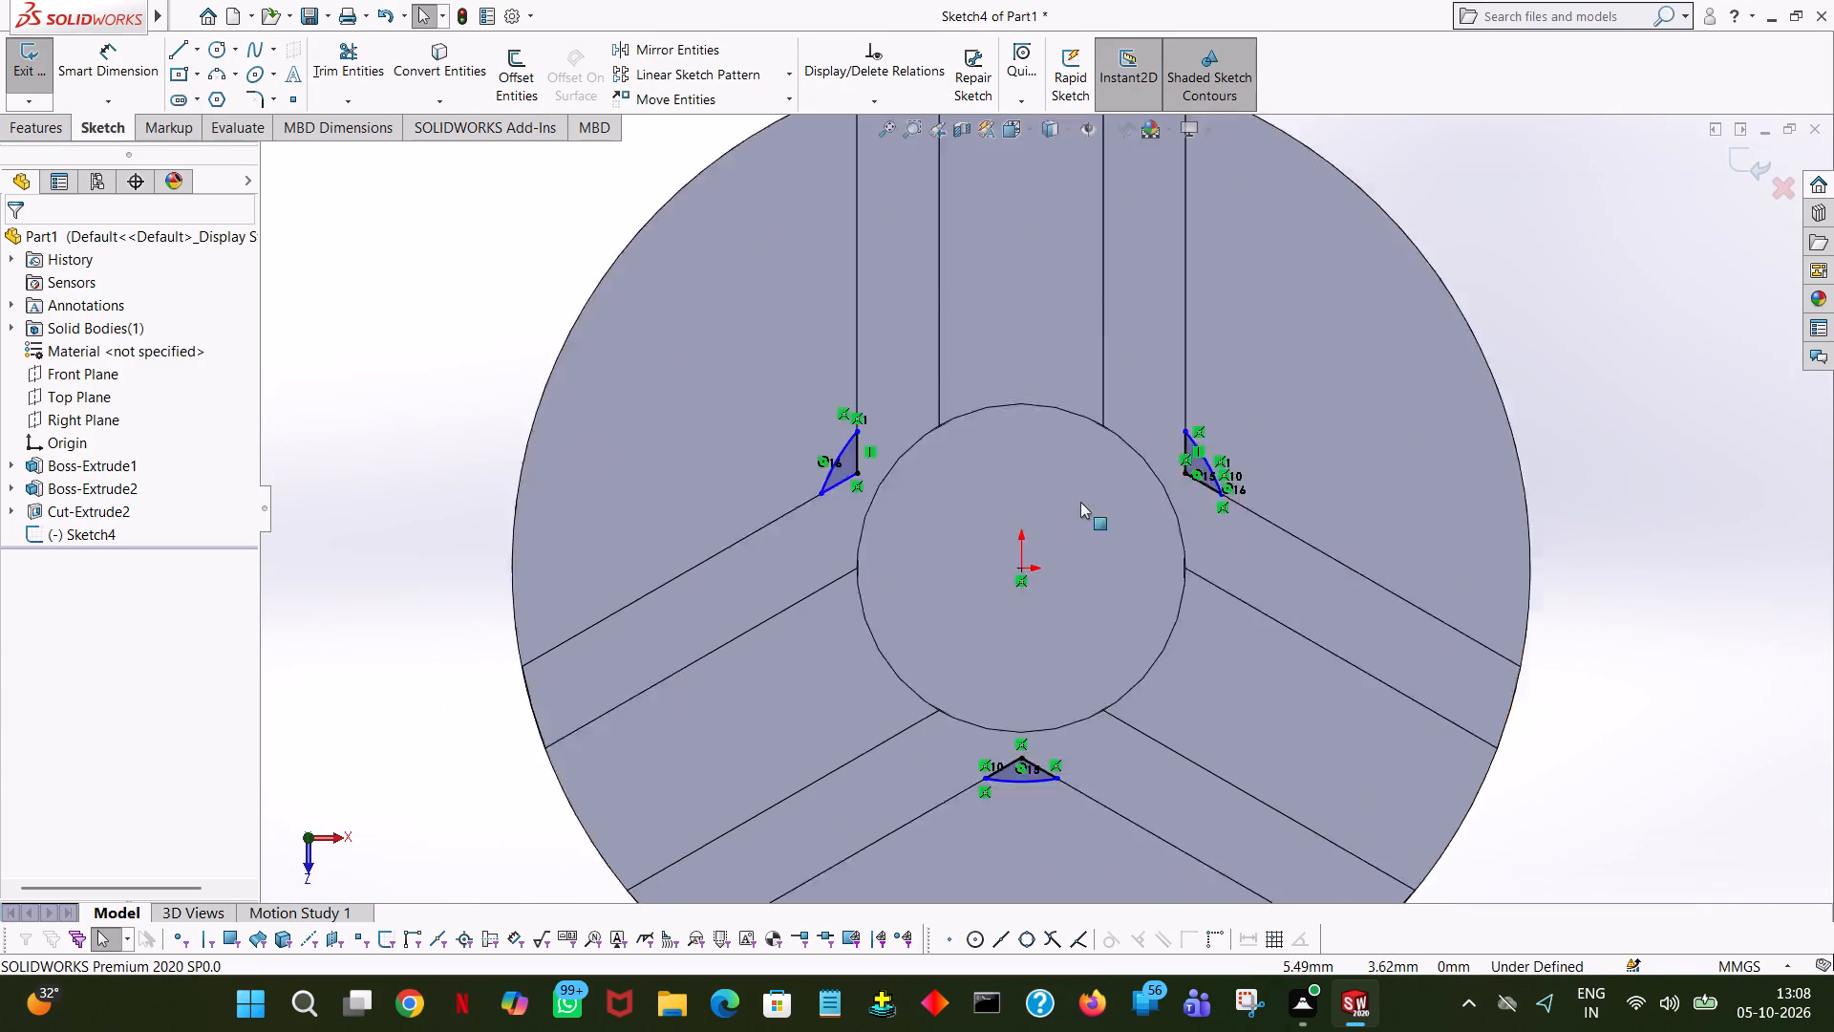
pyautogui.keyDown('ctrl'); pyautogui.scroll(-3, 1080, 502); pyautogui.keyUp('ctrl')
pyautogui.keyDown('ctrl'); pyautogui.click(103, 61); pyautogui.keyUp('ctrl')
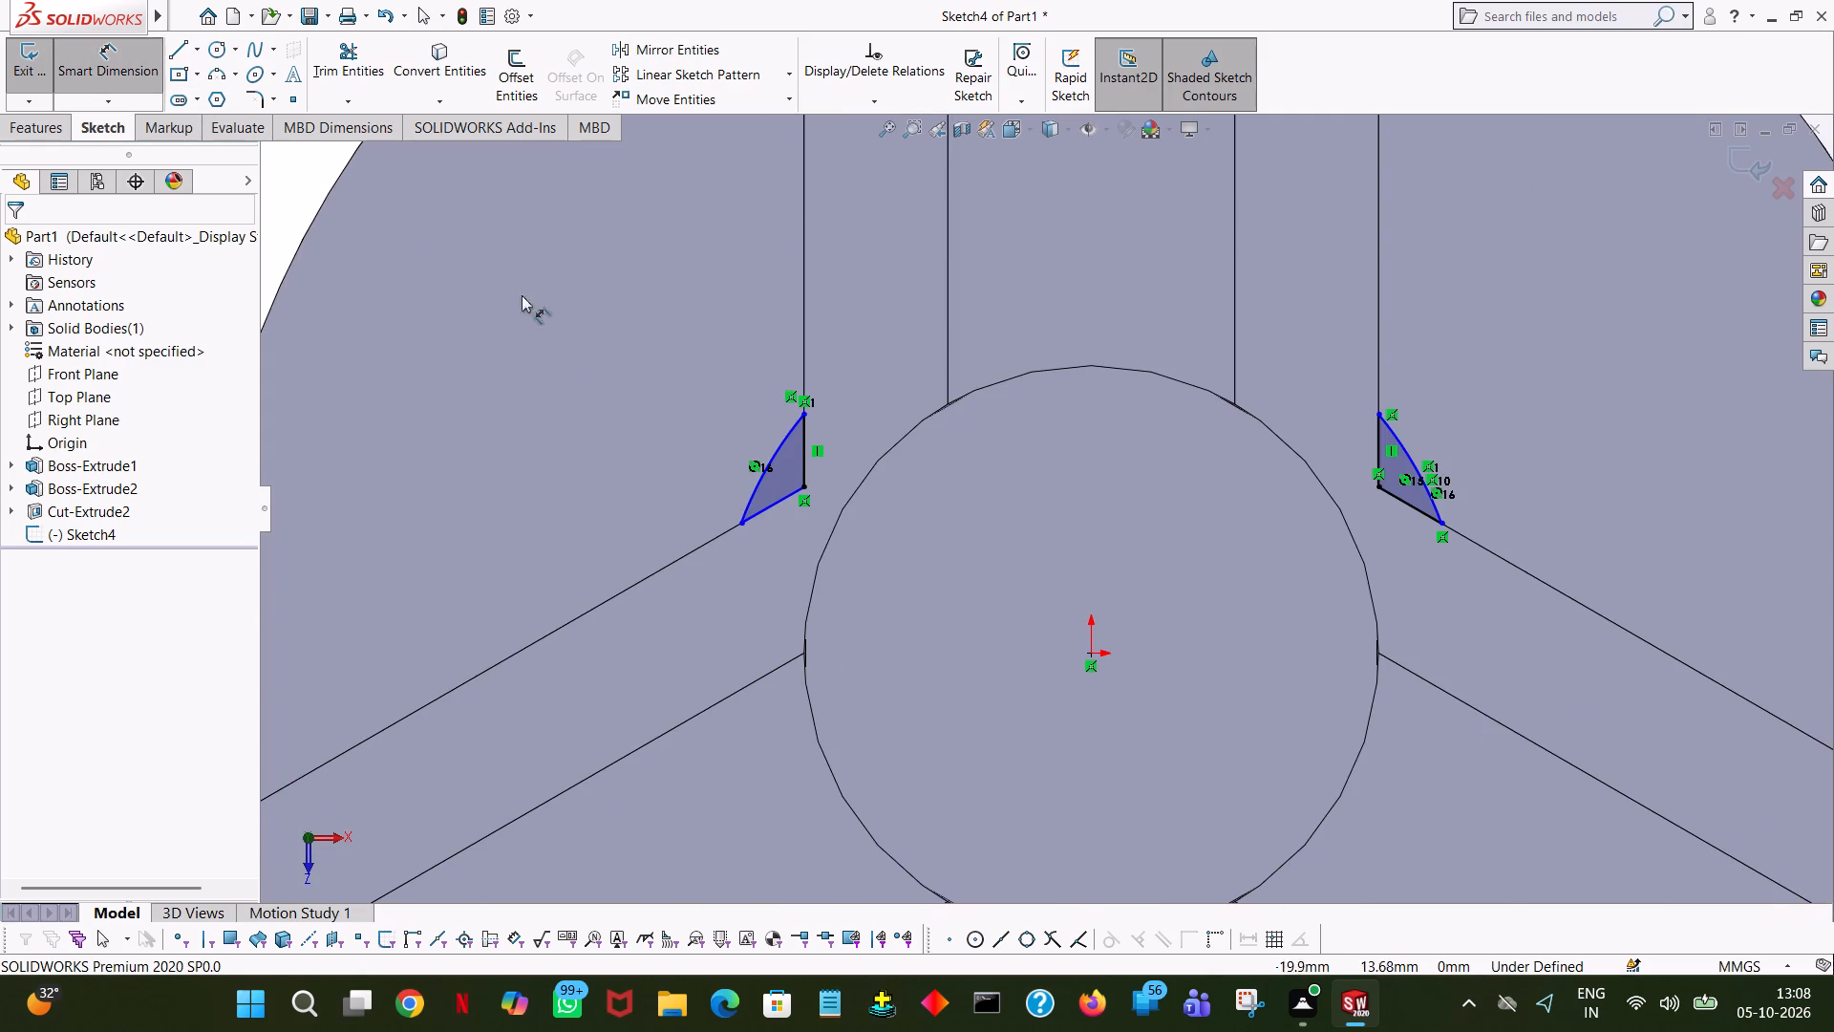
pyautogui.keyDown('ctrl'); pyautogui.scroll(1, 504, 374); pyautogui.keyUp('ctrl')
pyautogui.click(804, 489)
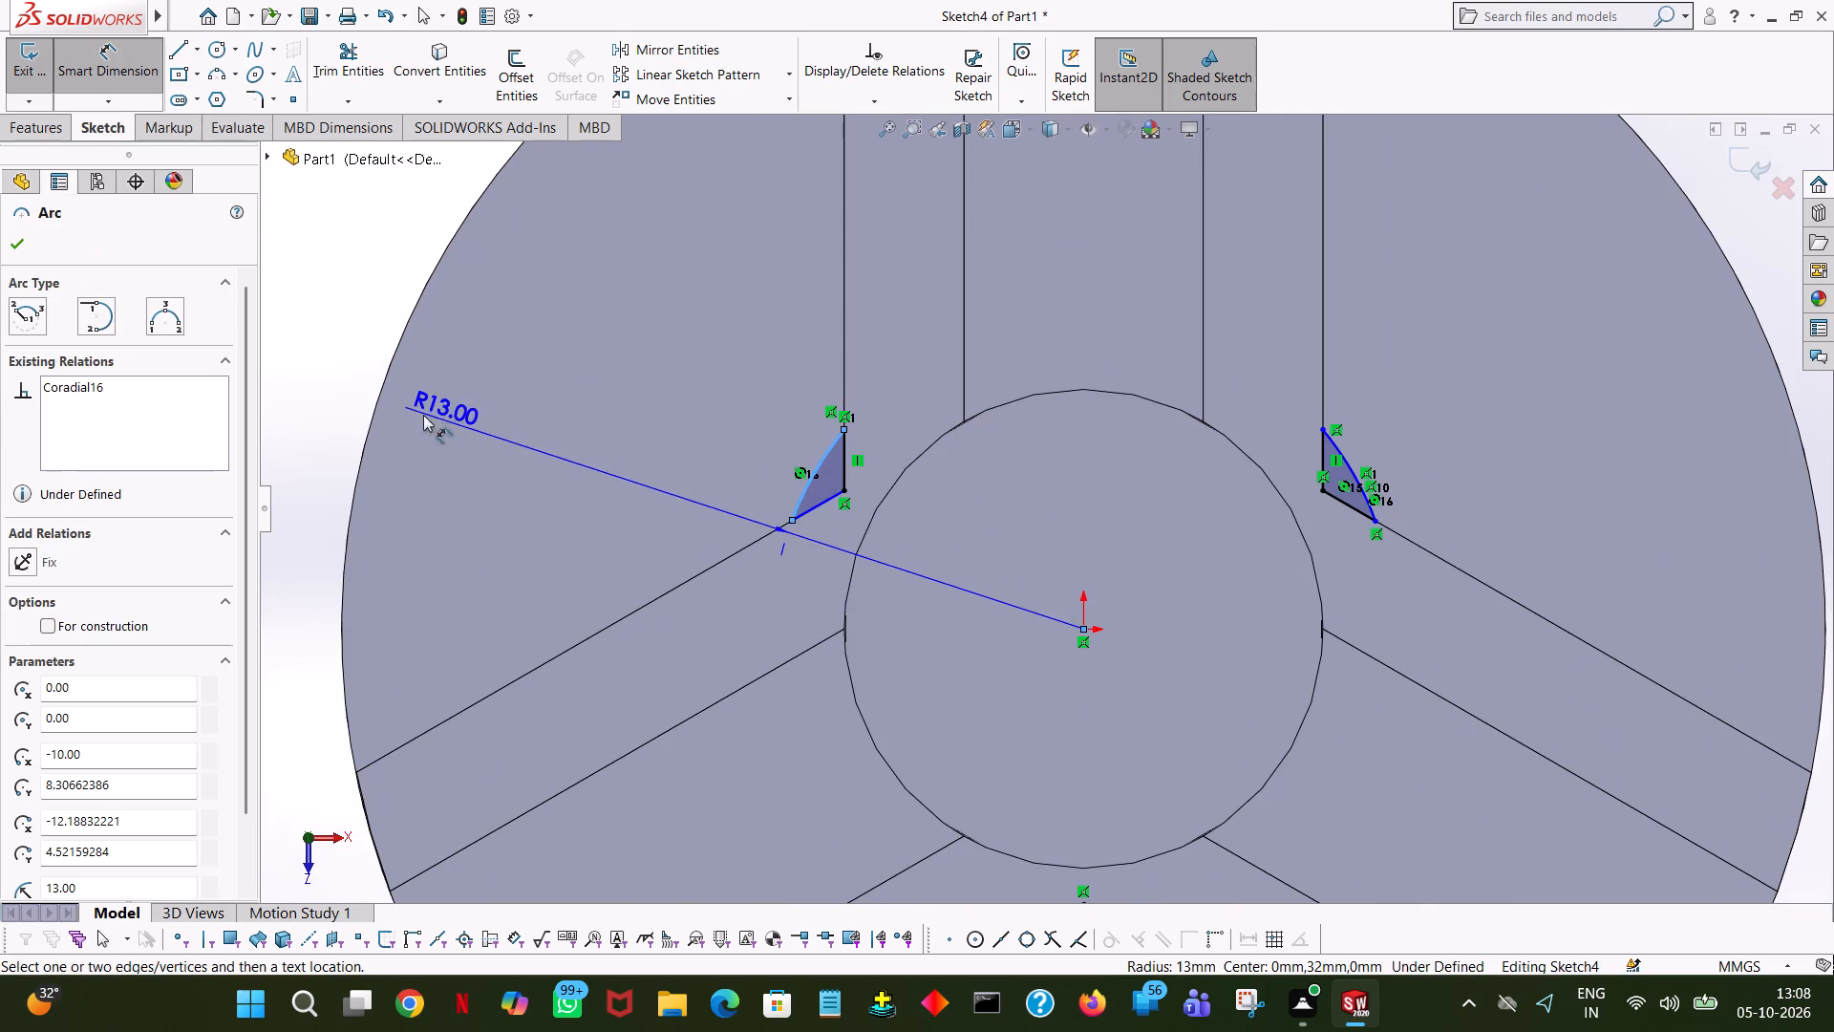
pyautogui.click(334, 317)
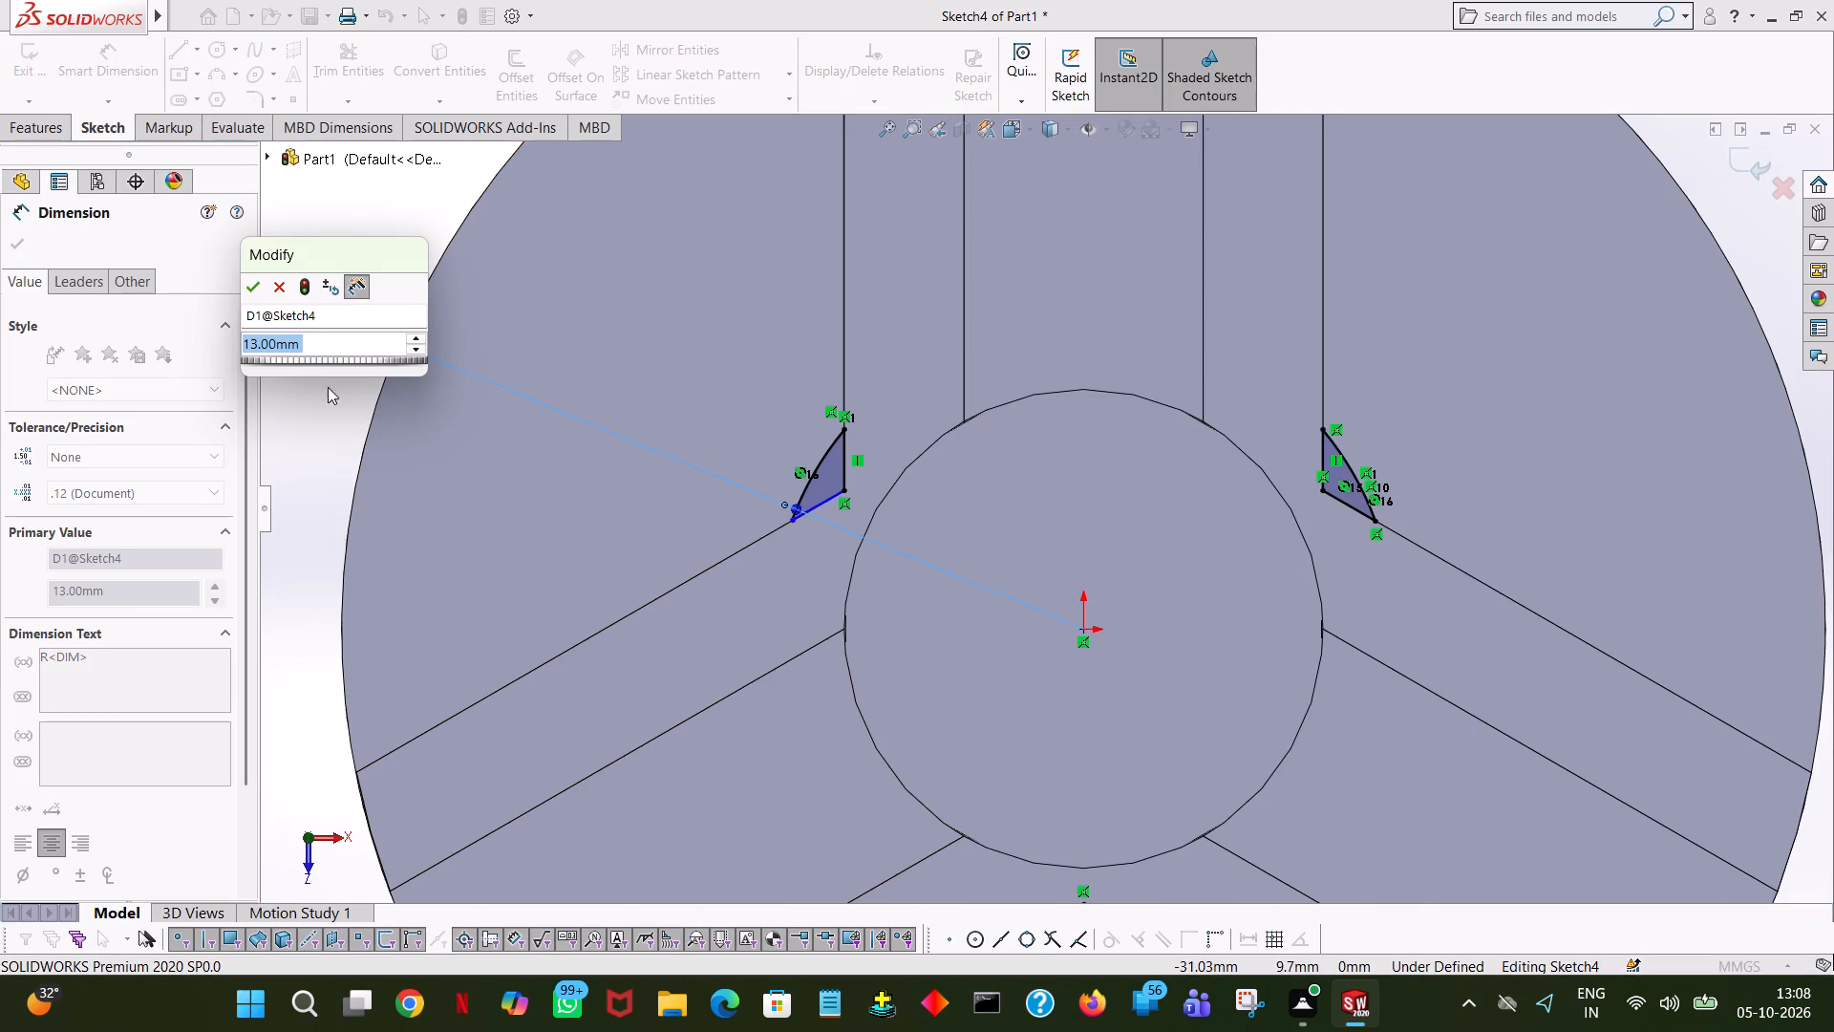
pyautogui.click(246, 292)
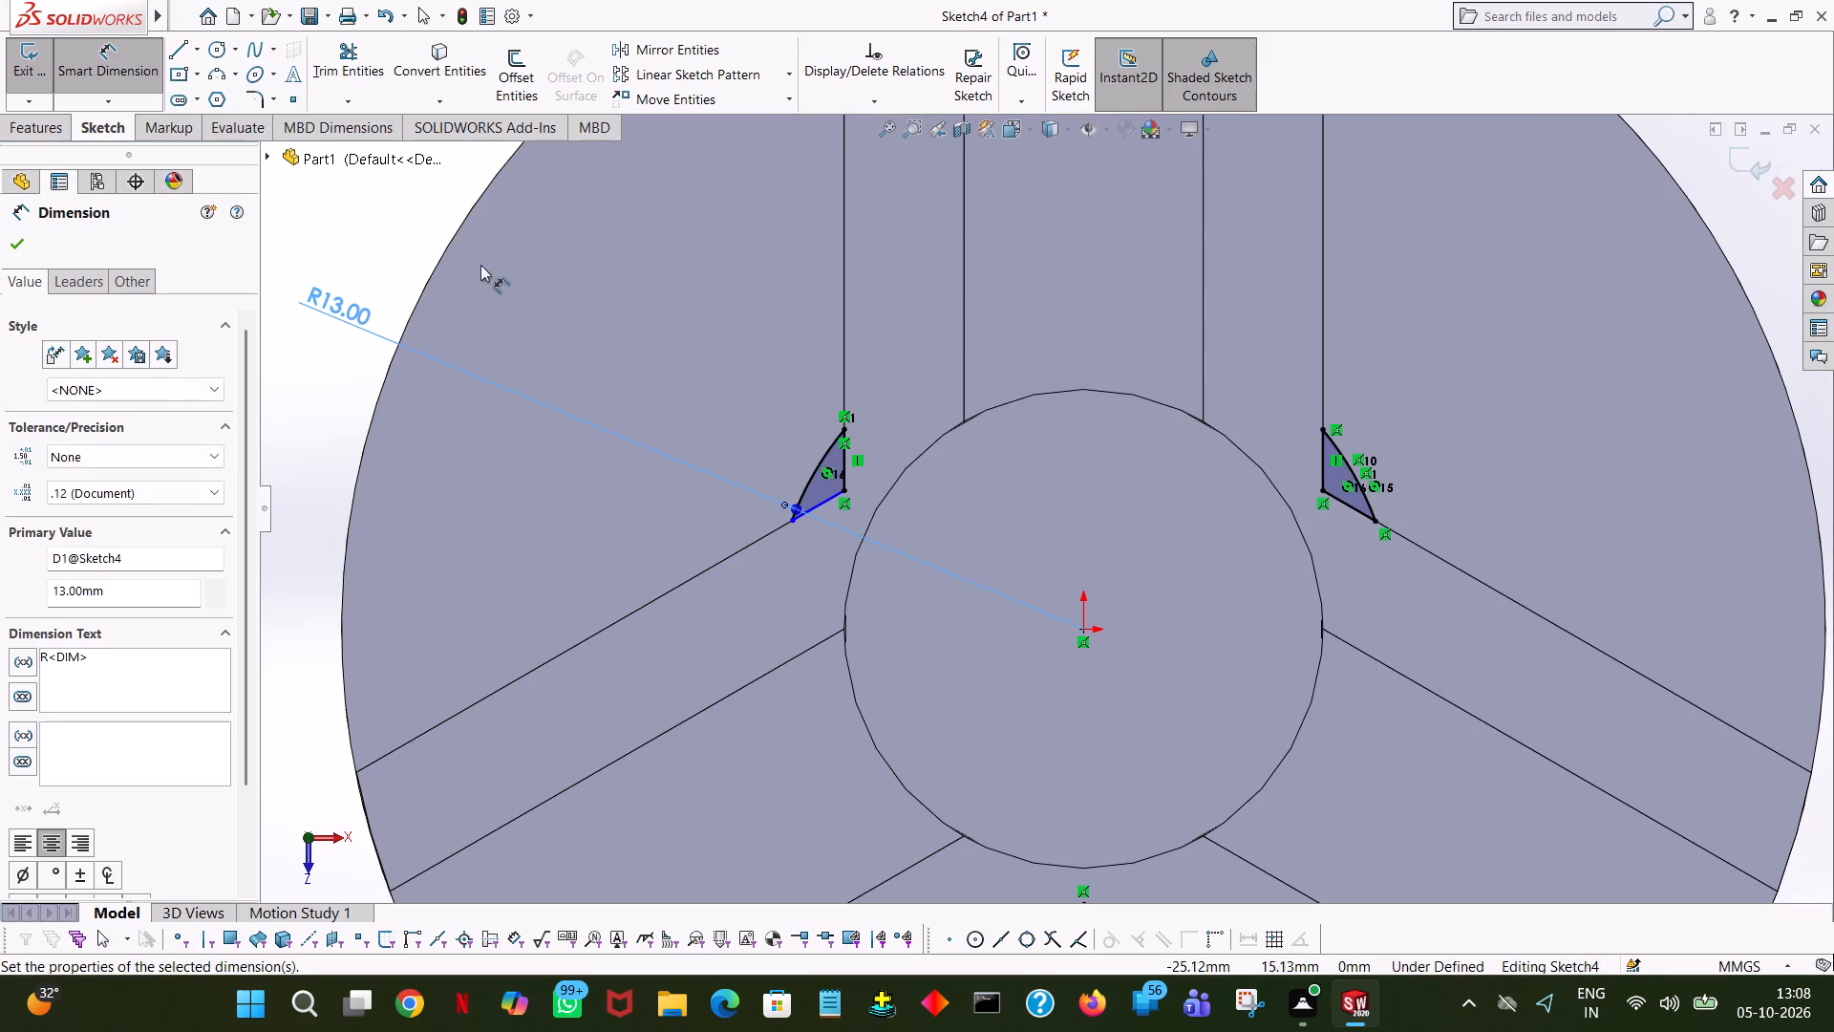
pyautogui.click(399, 223)
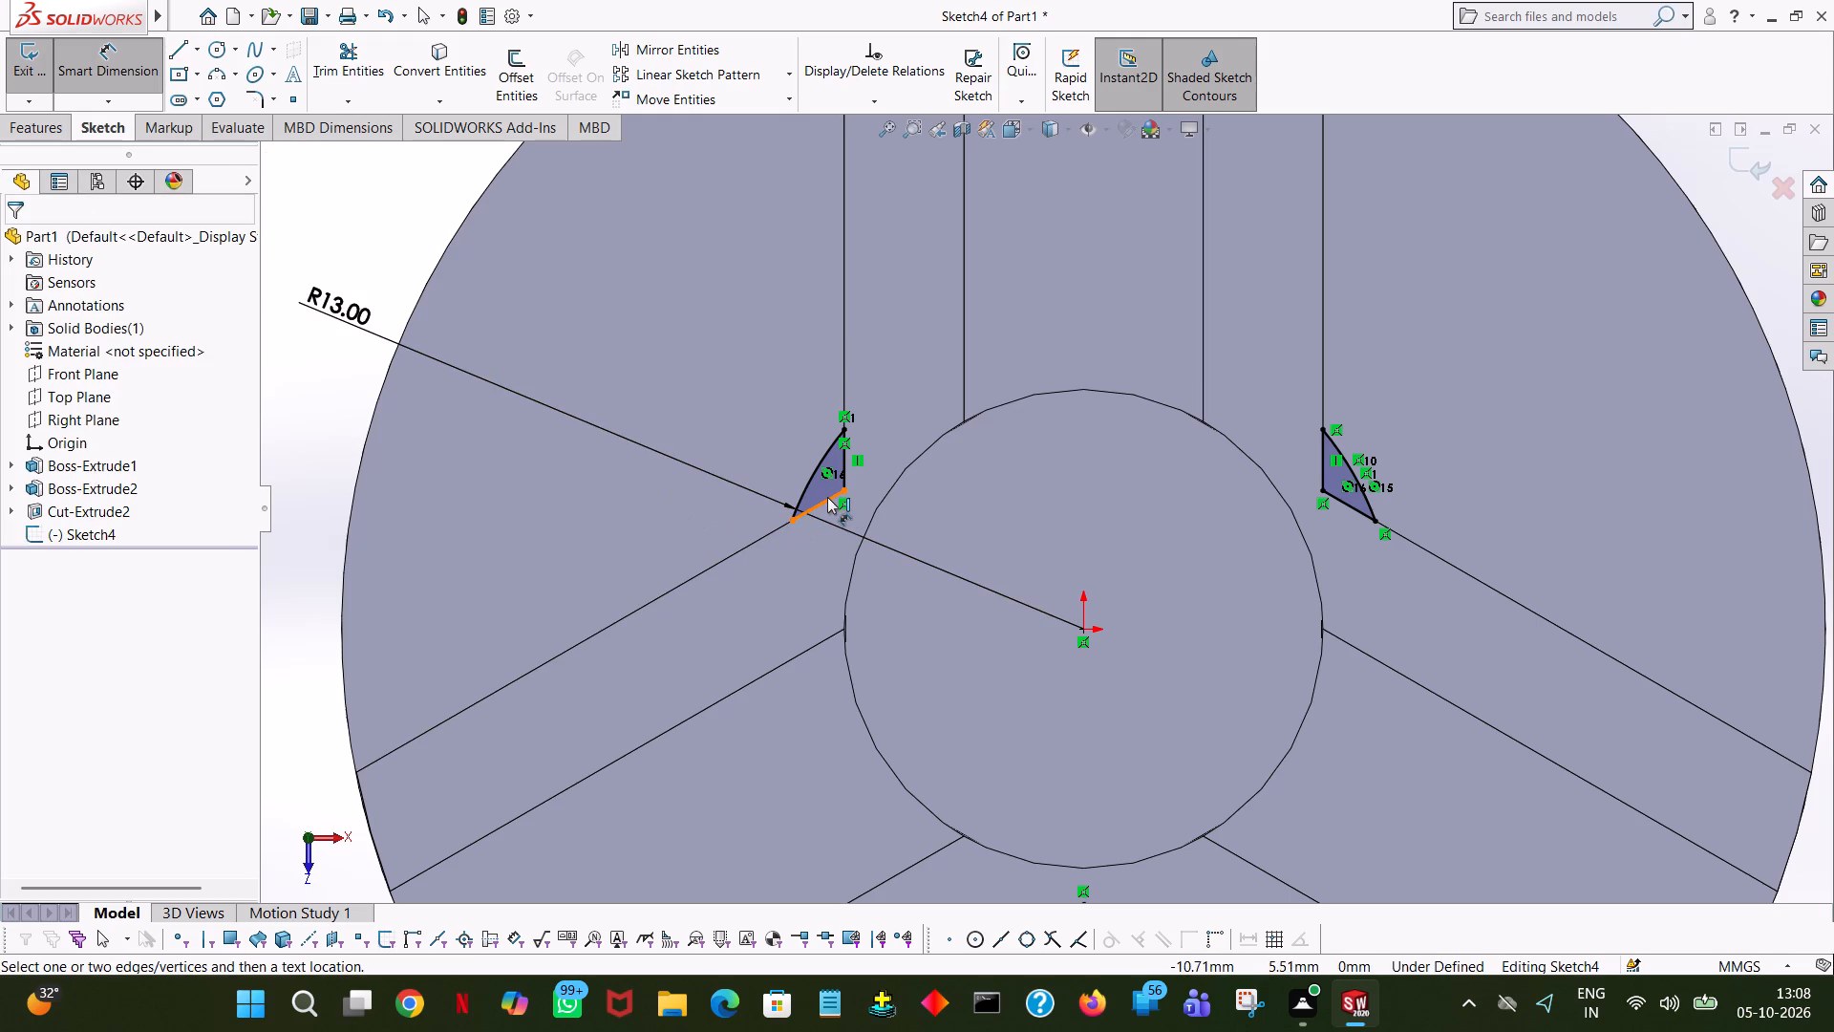
# Dimension the horizontal width of the sloped line in the same corner profile up-left of the hub centre.
pyautogui.click(827, 497)
pyautogui.click(819, 611)
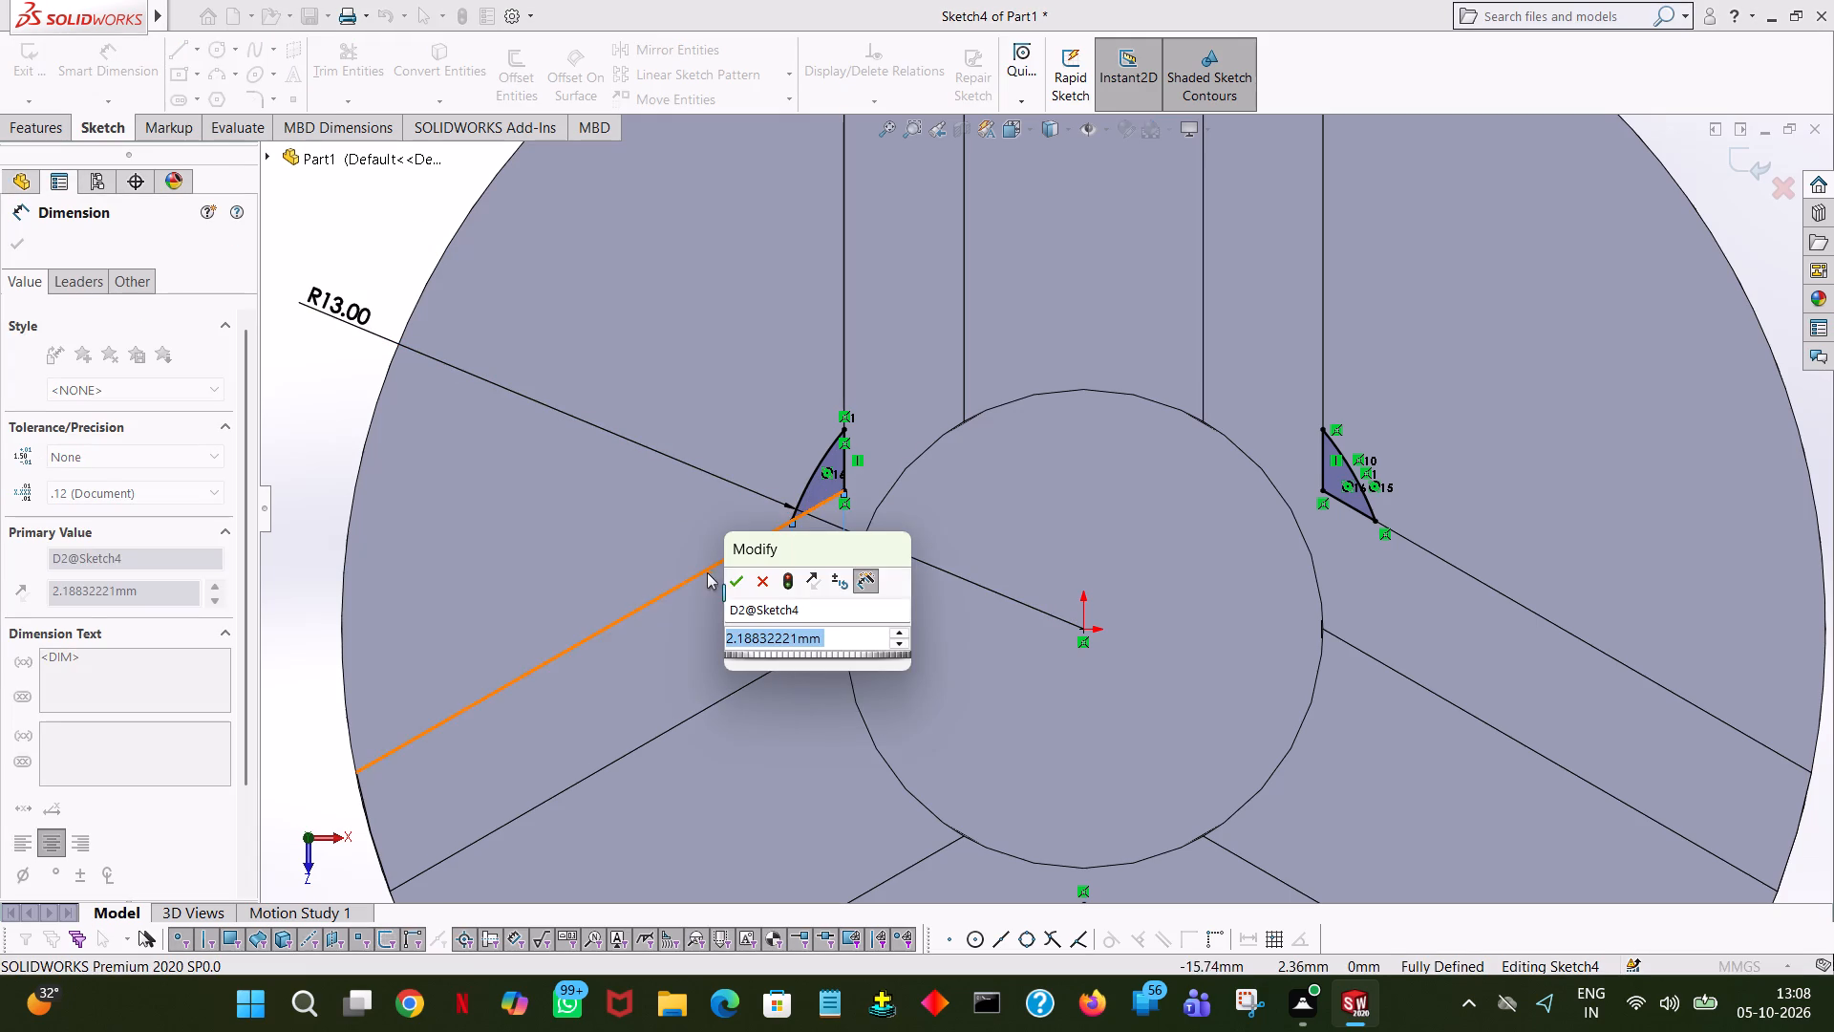
pyautogui.click(719, 574)
pyautogui.click(729, 577)
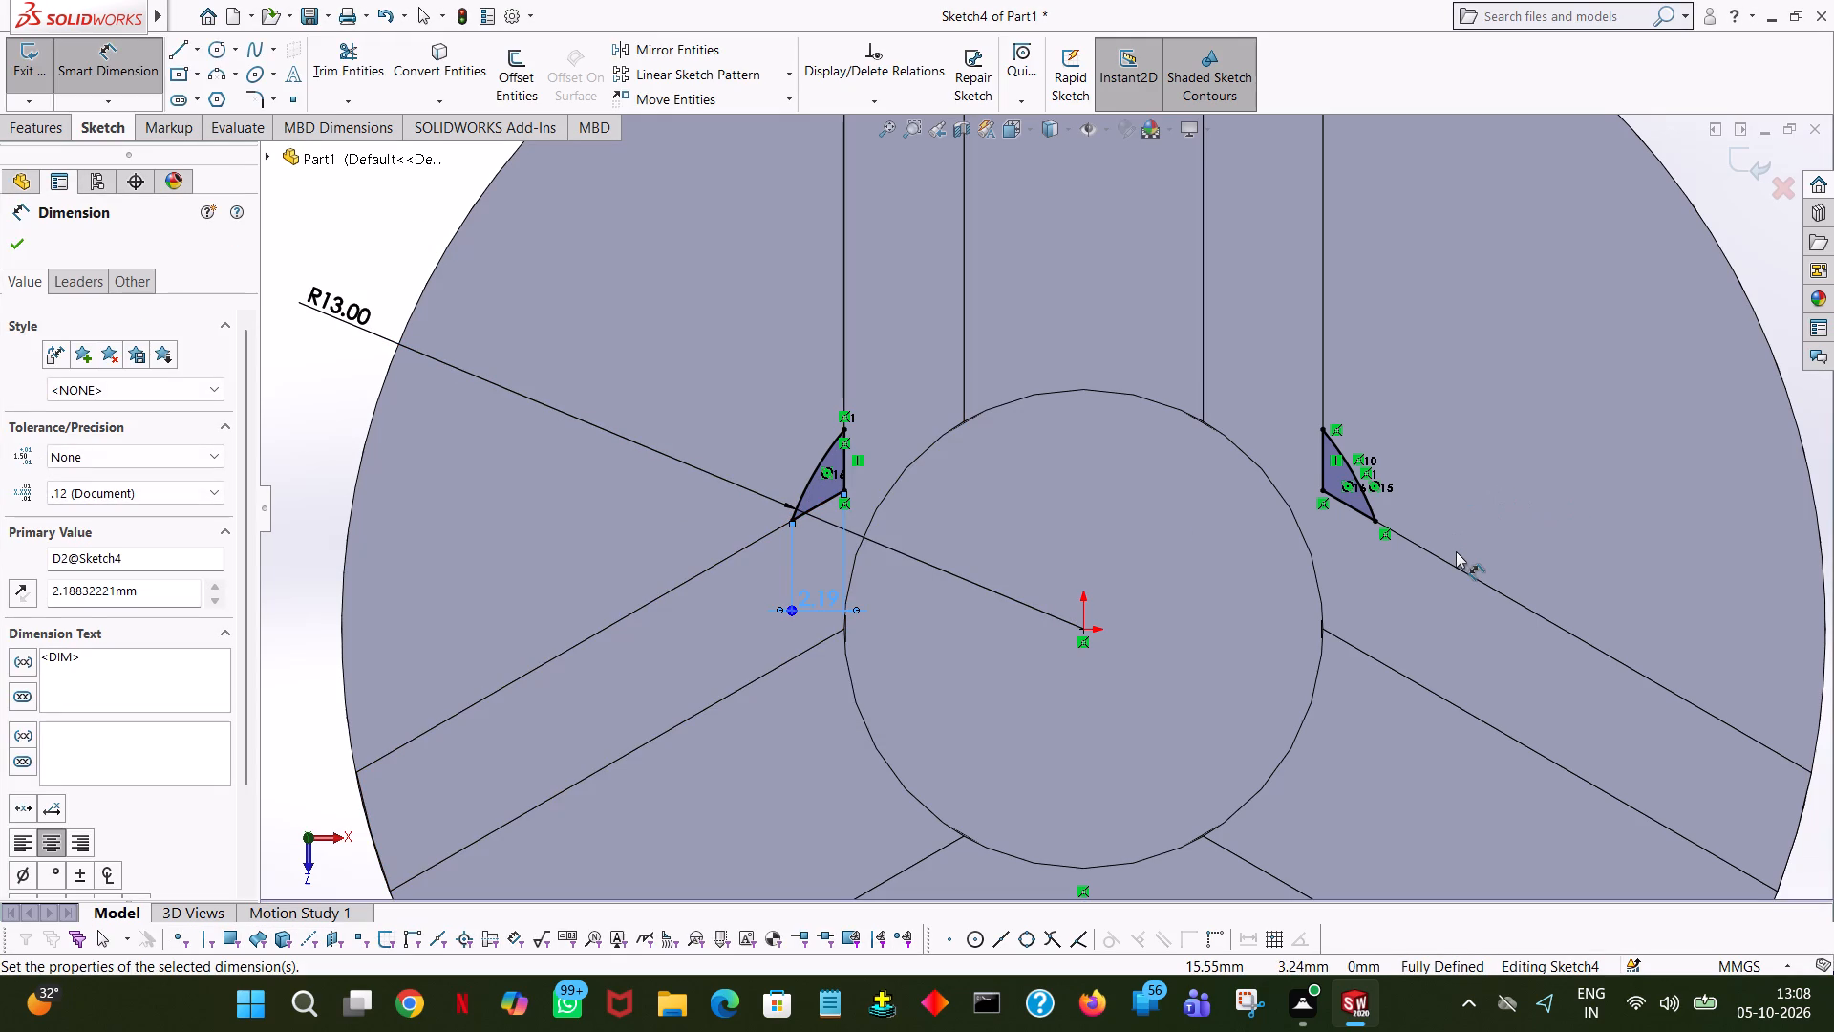
pyautogui.click(1574, 402)
pyautogui.keyDown('ctrl'); pyautogui.scroll(-4, 1574, 402); pyautogui.keyUp('ctrl')
pyautogui.keyDown('ctrl'); pyautogui.scroll(7, 1574, 402); pyautogui.keyUp('ctrl')
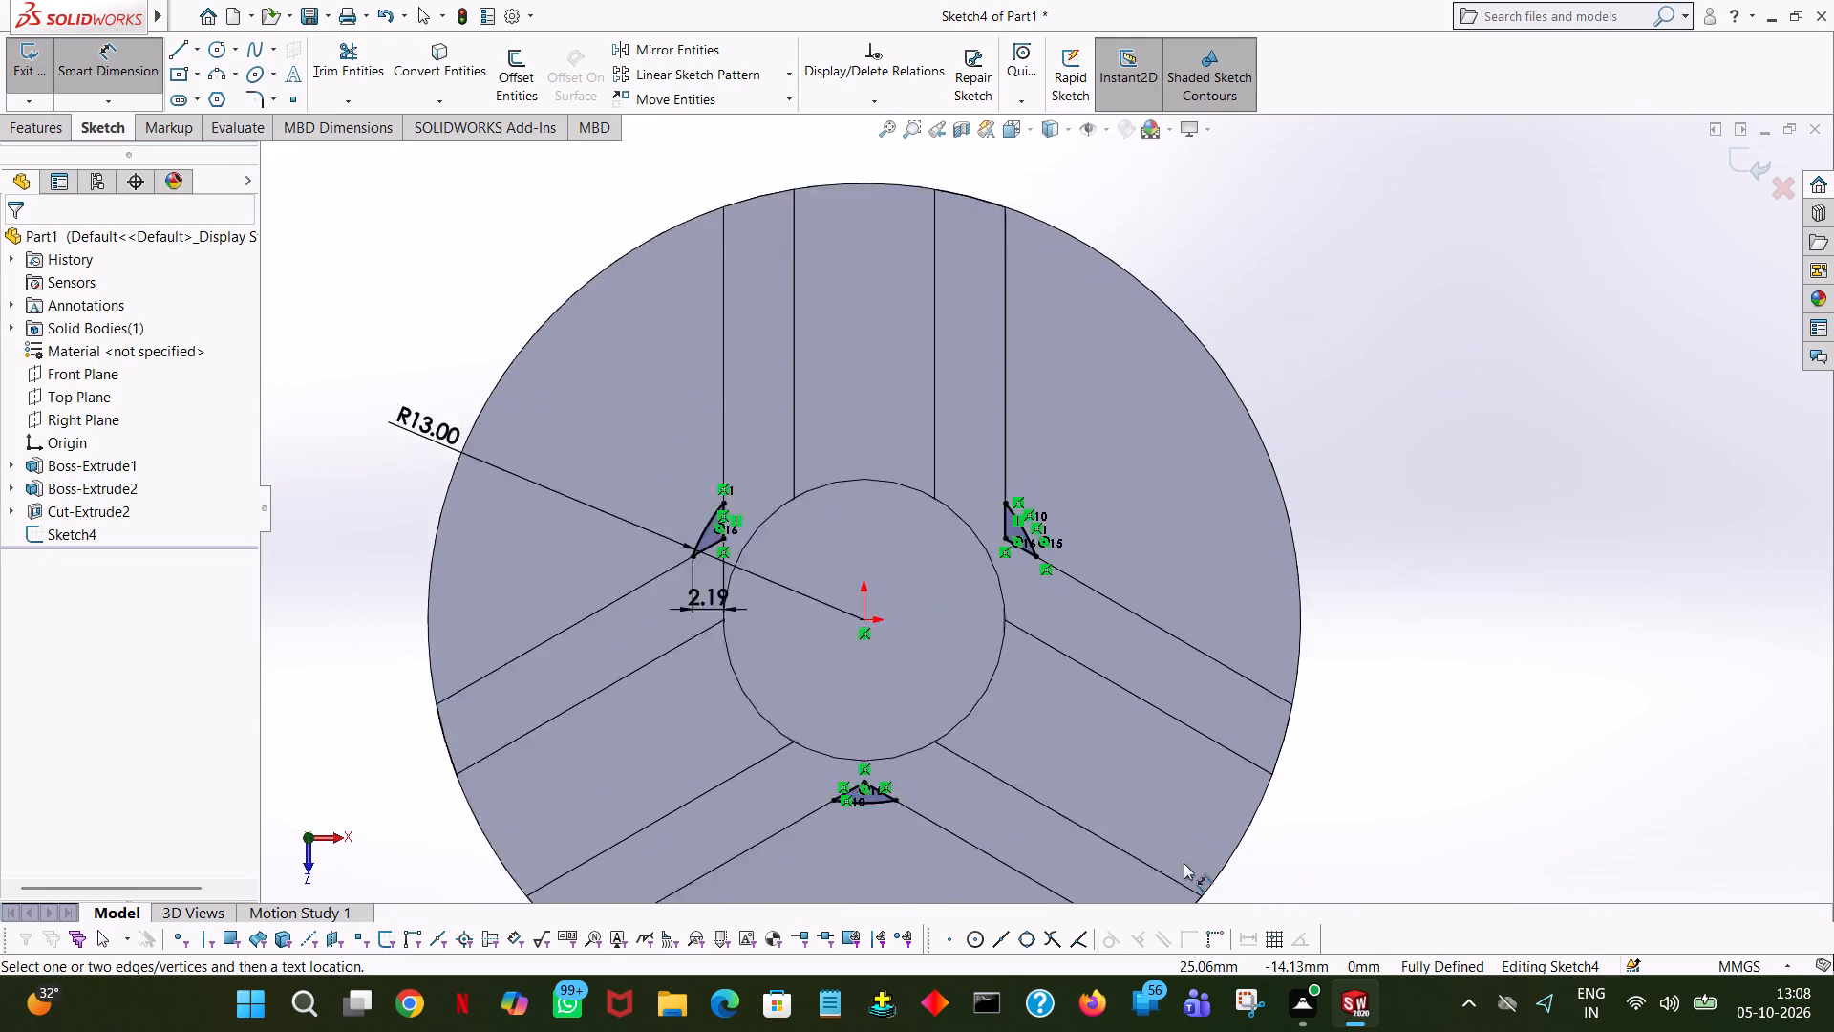
pyautogui.keyDown('ctrl'); pyautogui.scroll(1, 1184, 863); pyautogui.keyUp('ctrl')
pyautogui.click(1469, 511)
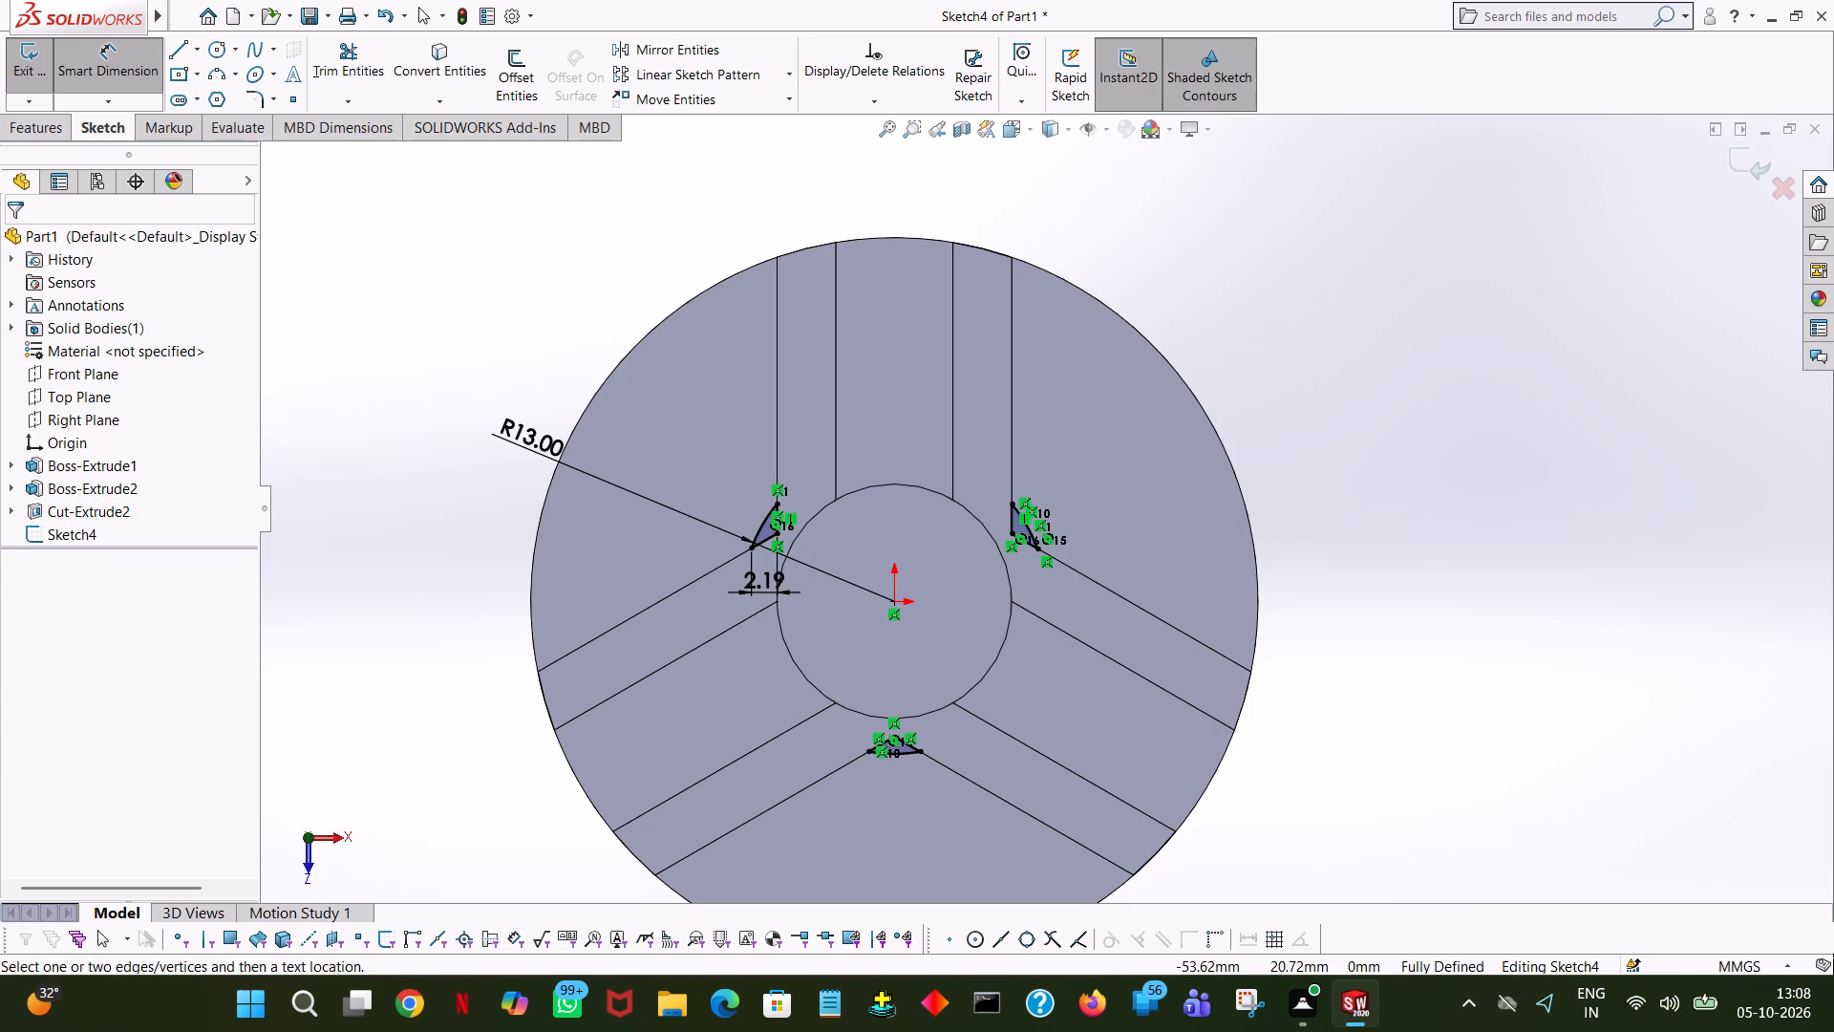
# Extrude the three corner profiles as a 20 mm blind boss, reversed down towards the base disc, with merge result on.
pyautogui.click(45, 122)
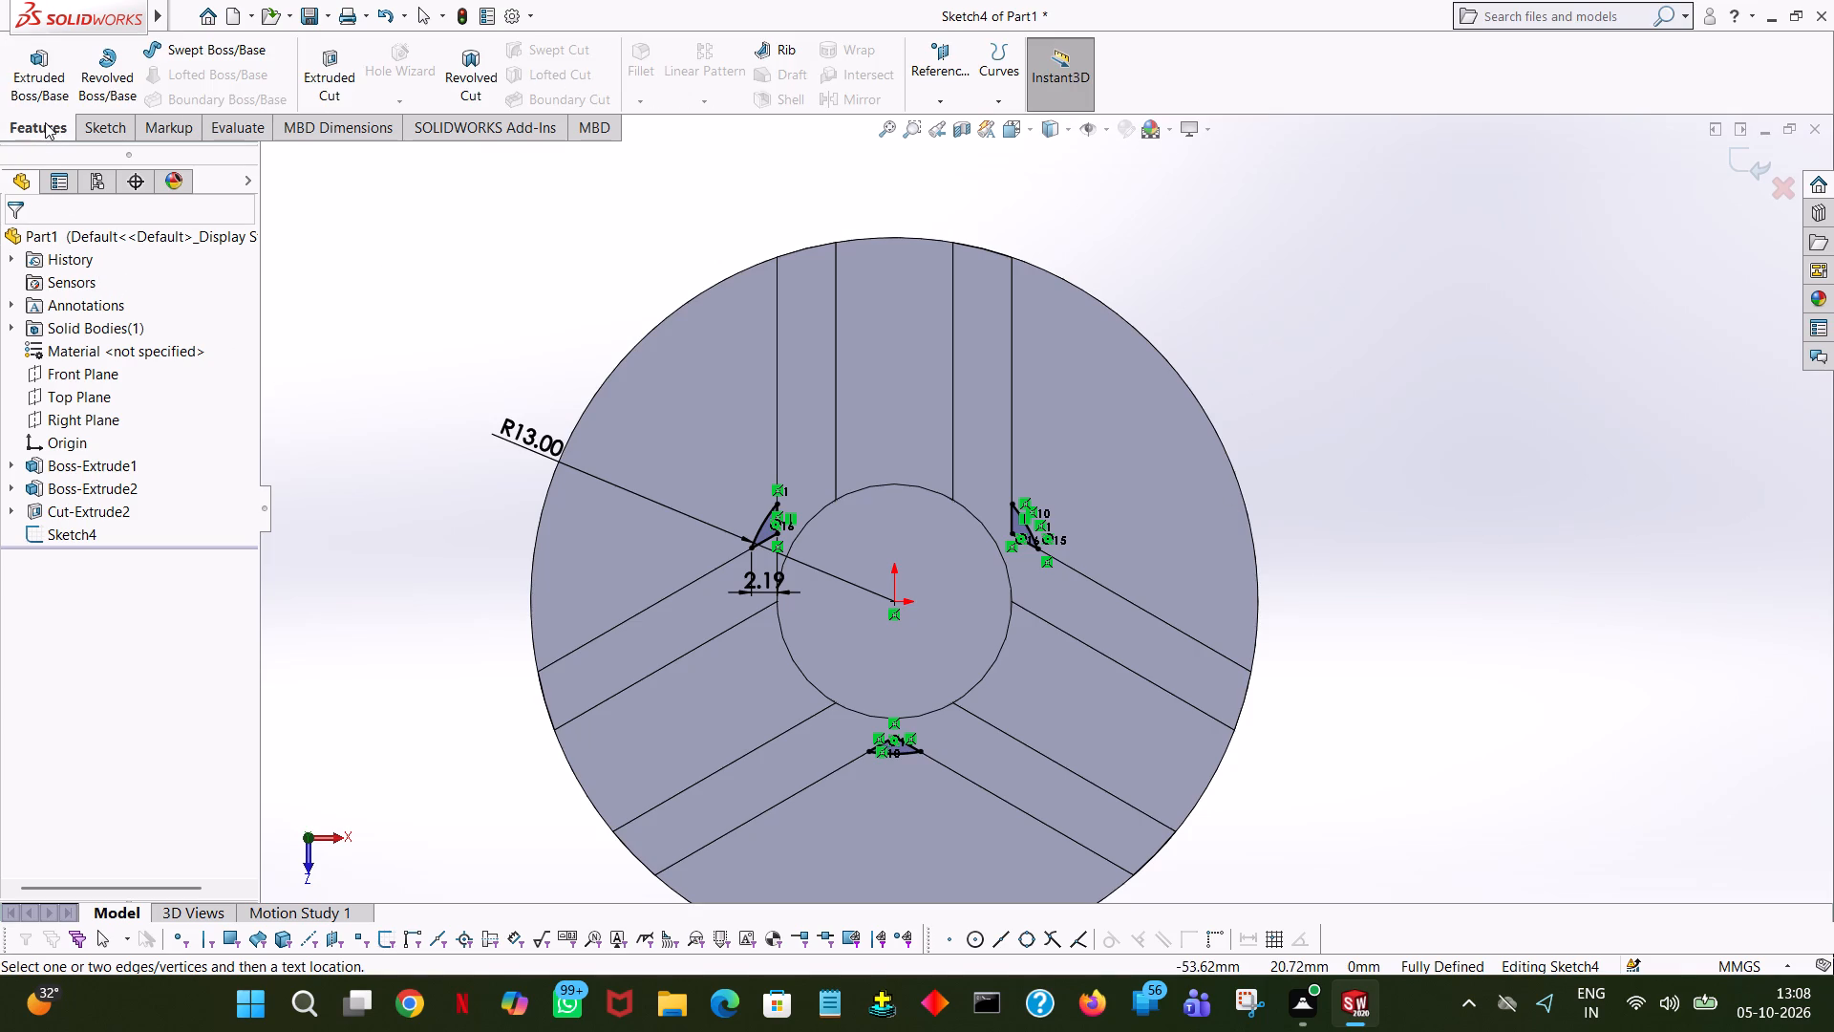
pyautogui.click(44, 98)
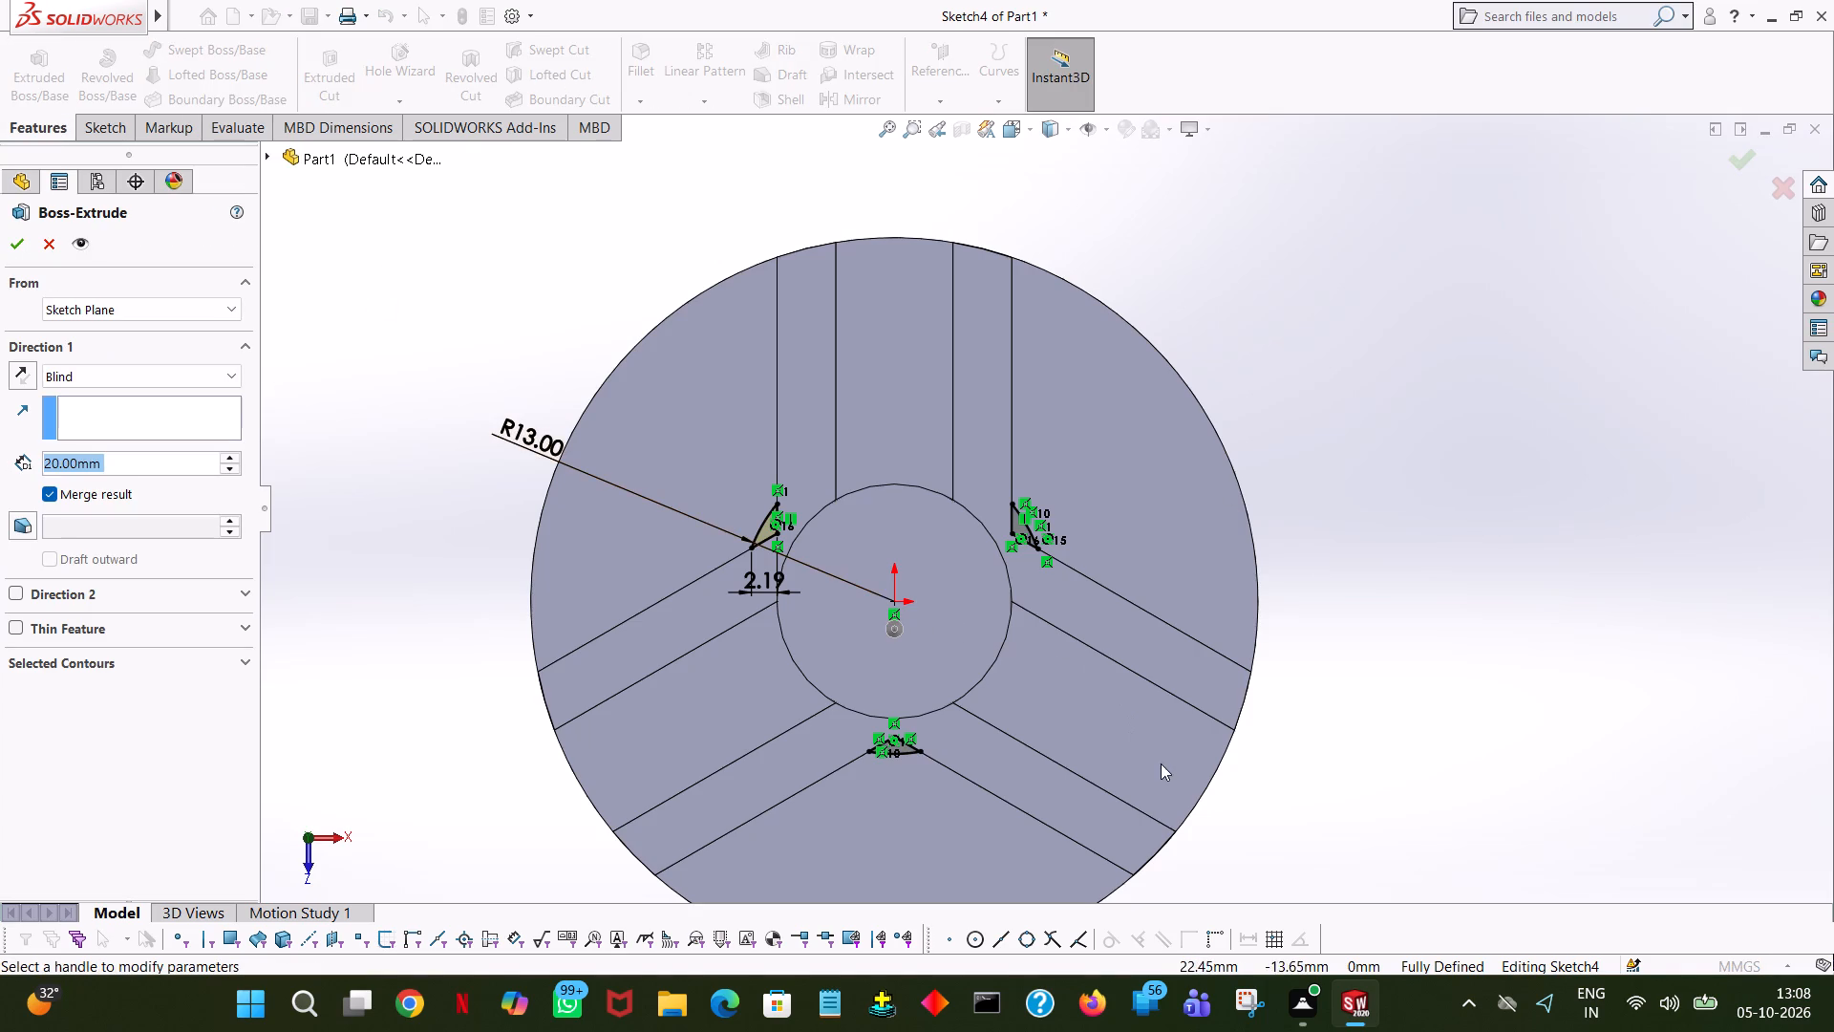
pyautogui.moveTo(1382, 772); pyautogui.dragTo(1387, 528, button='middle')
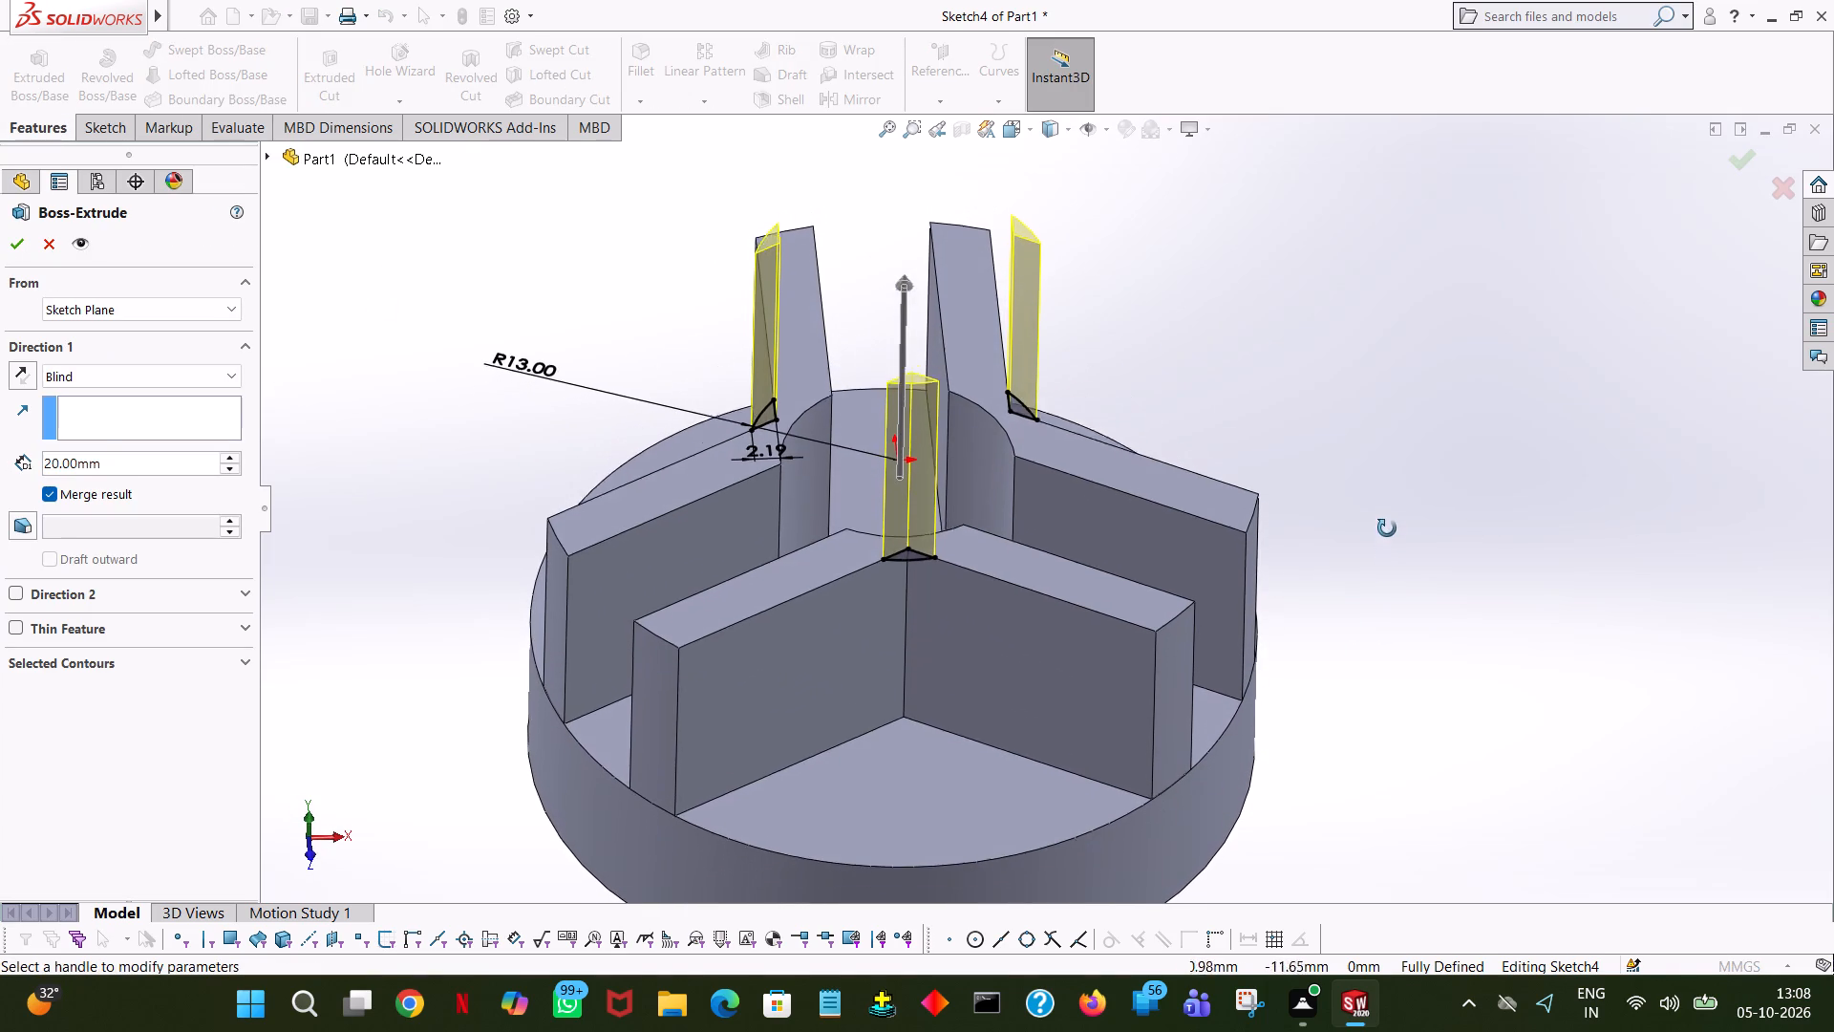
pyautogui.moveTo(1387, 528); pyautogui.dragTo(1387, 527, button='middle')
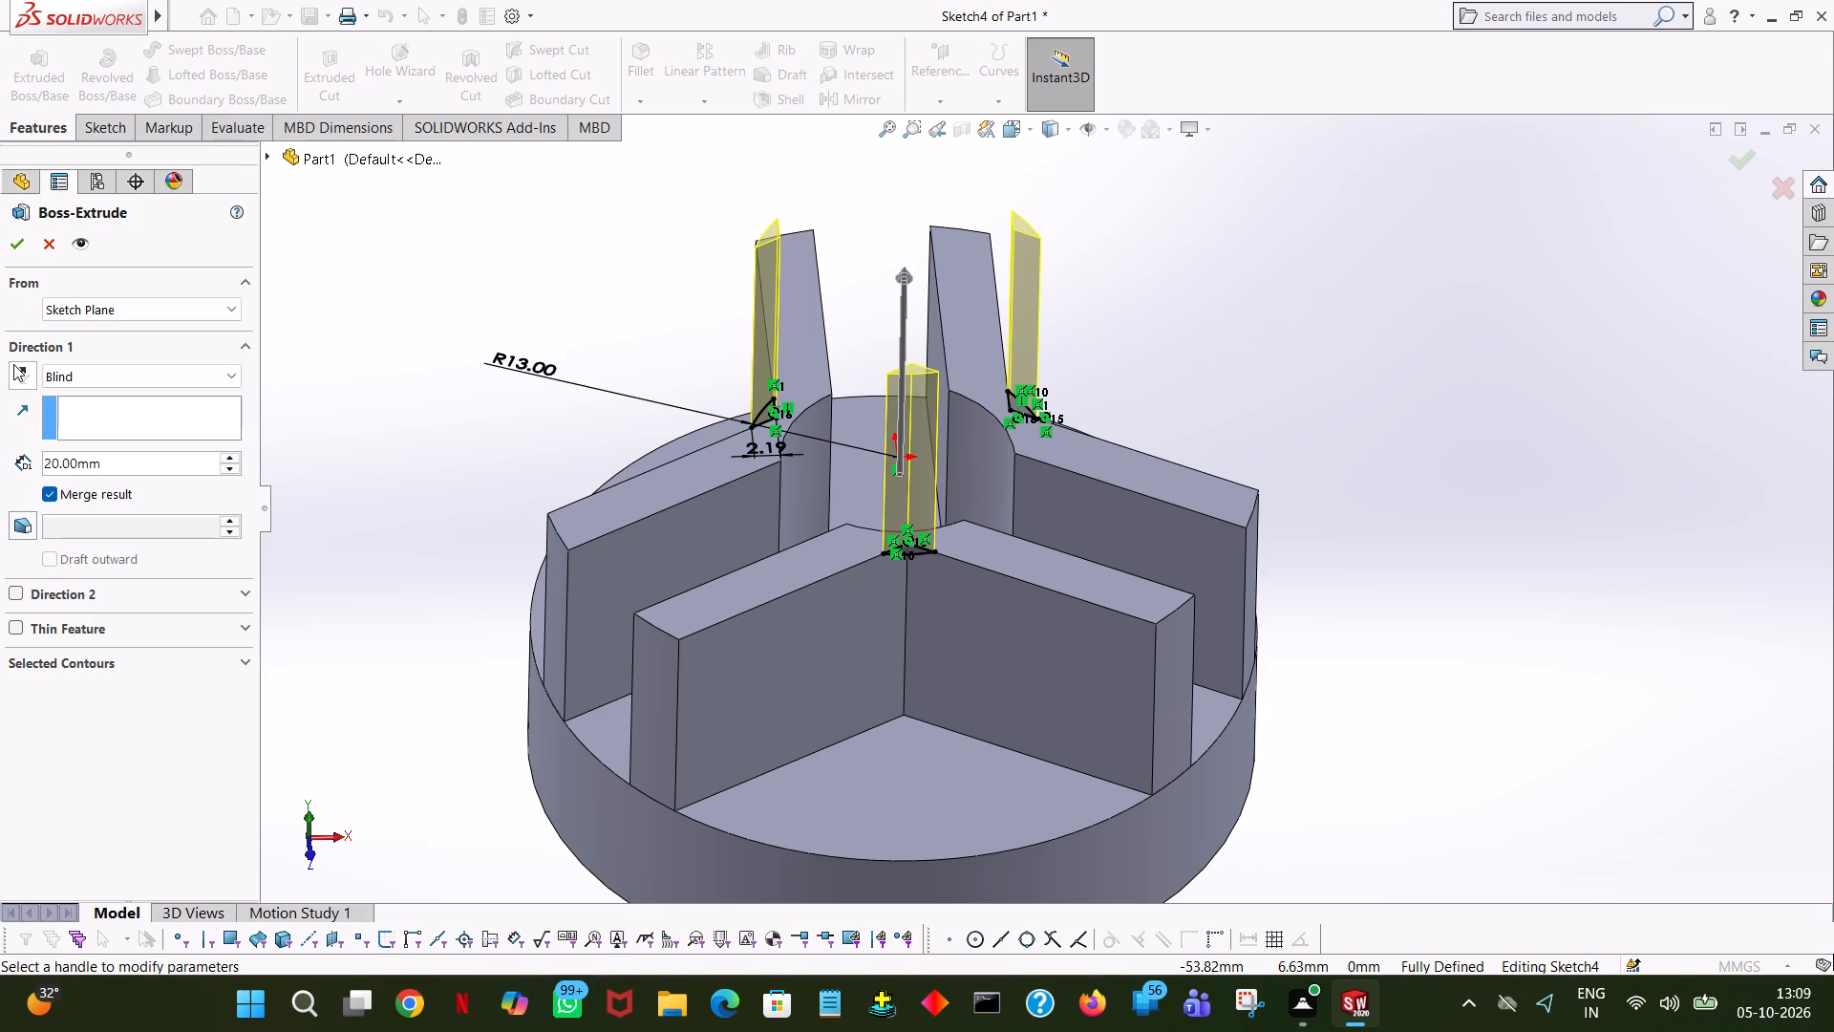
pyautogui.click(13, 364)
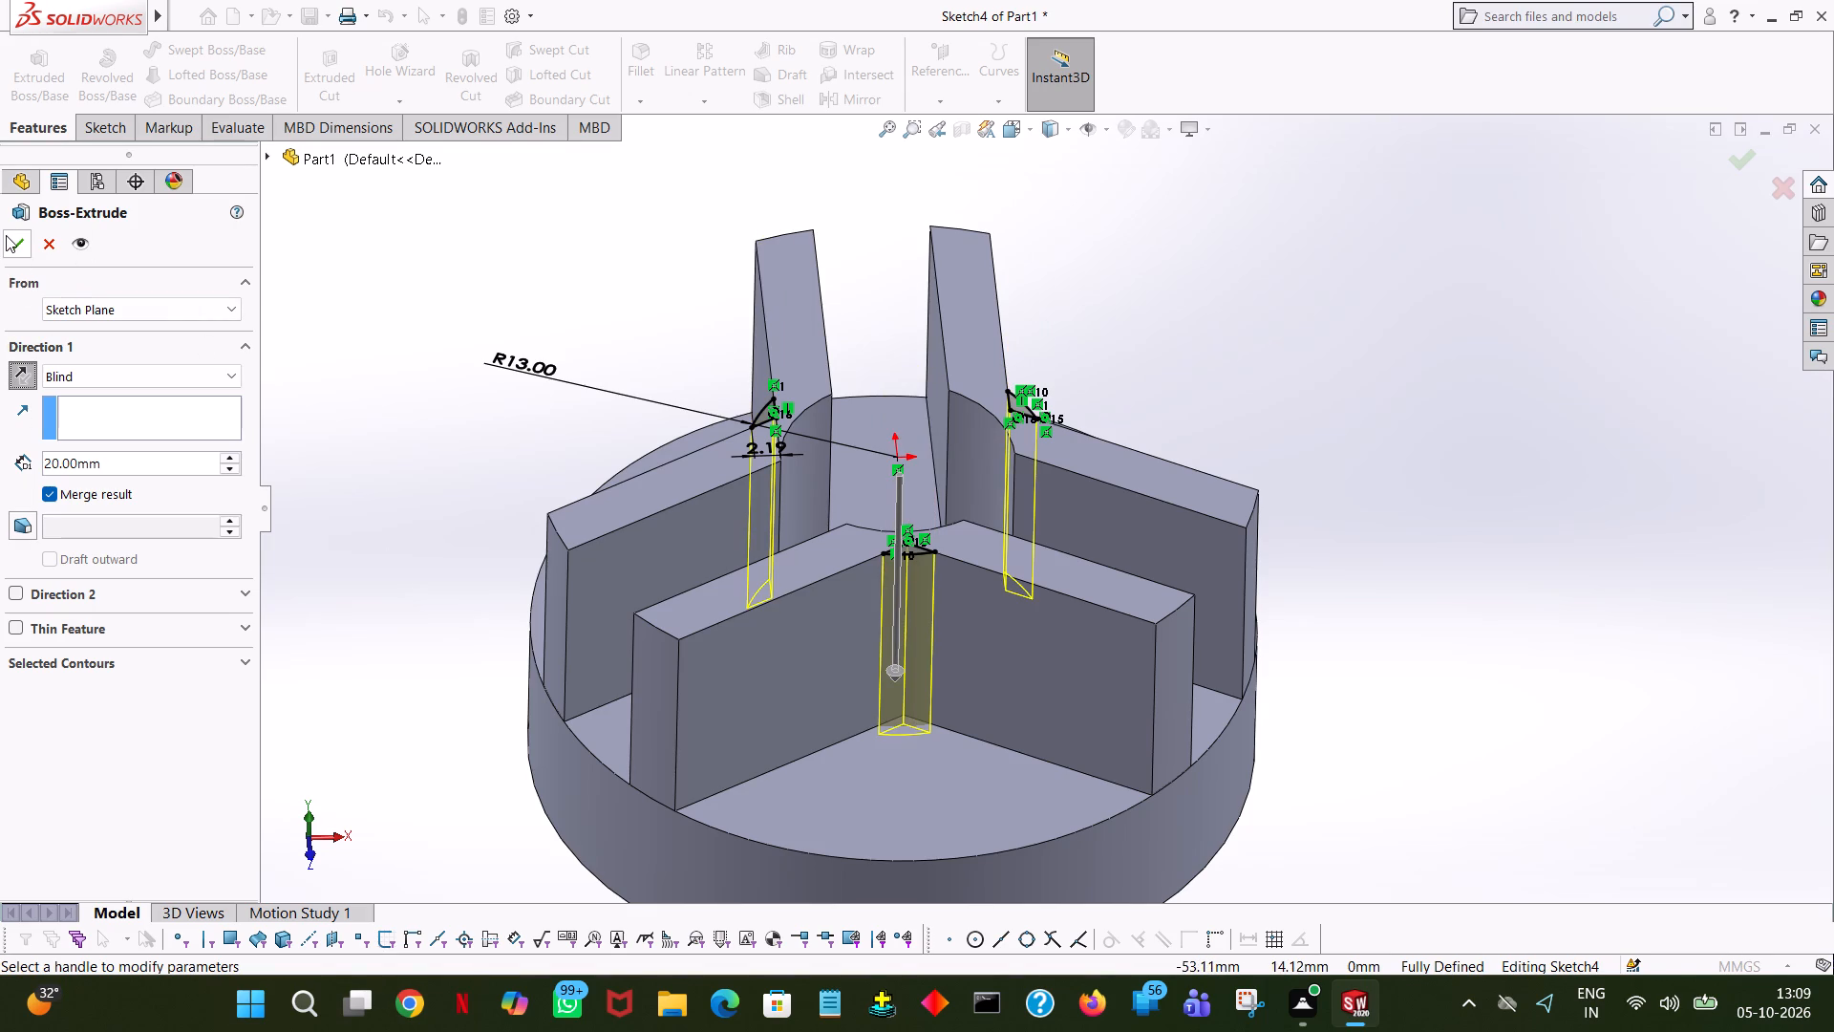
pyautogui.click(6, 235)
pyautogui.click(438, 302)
# Examine the rebuilt corner fills, especially the short edge on the jaw wall's top face up-left of the hub centre.
pyautogui.moveTo(500, 316); pyautogui.dragTo(513, 378, button='middle')
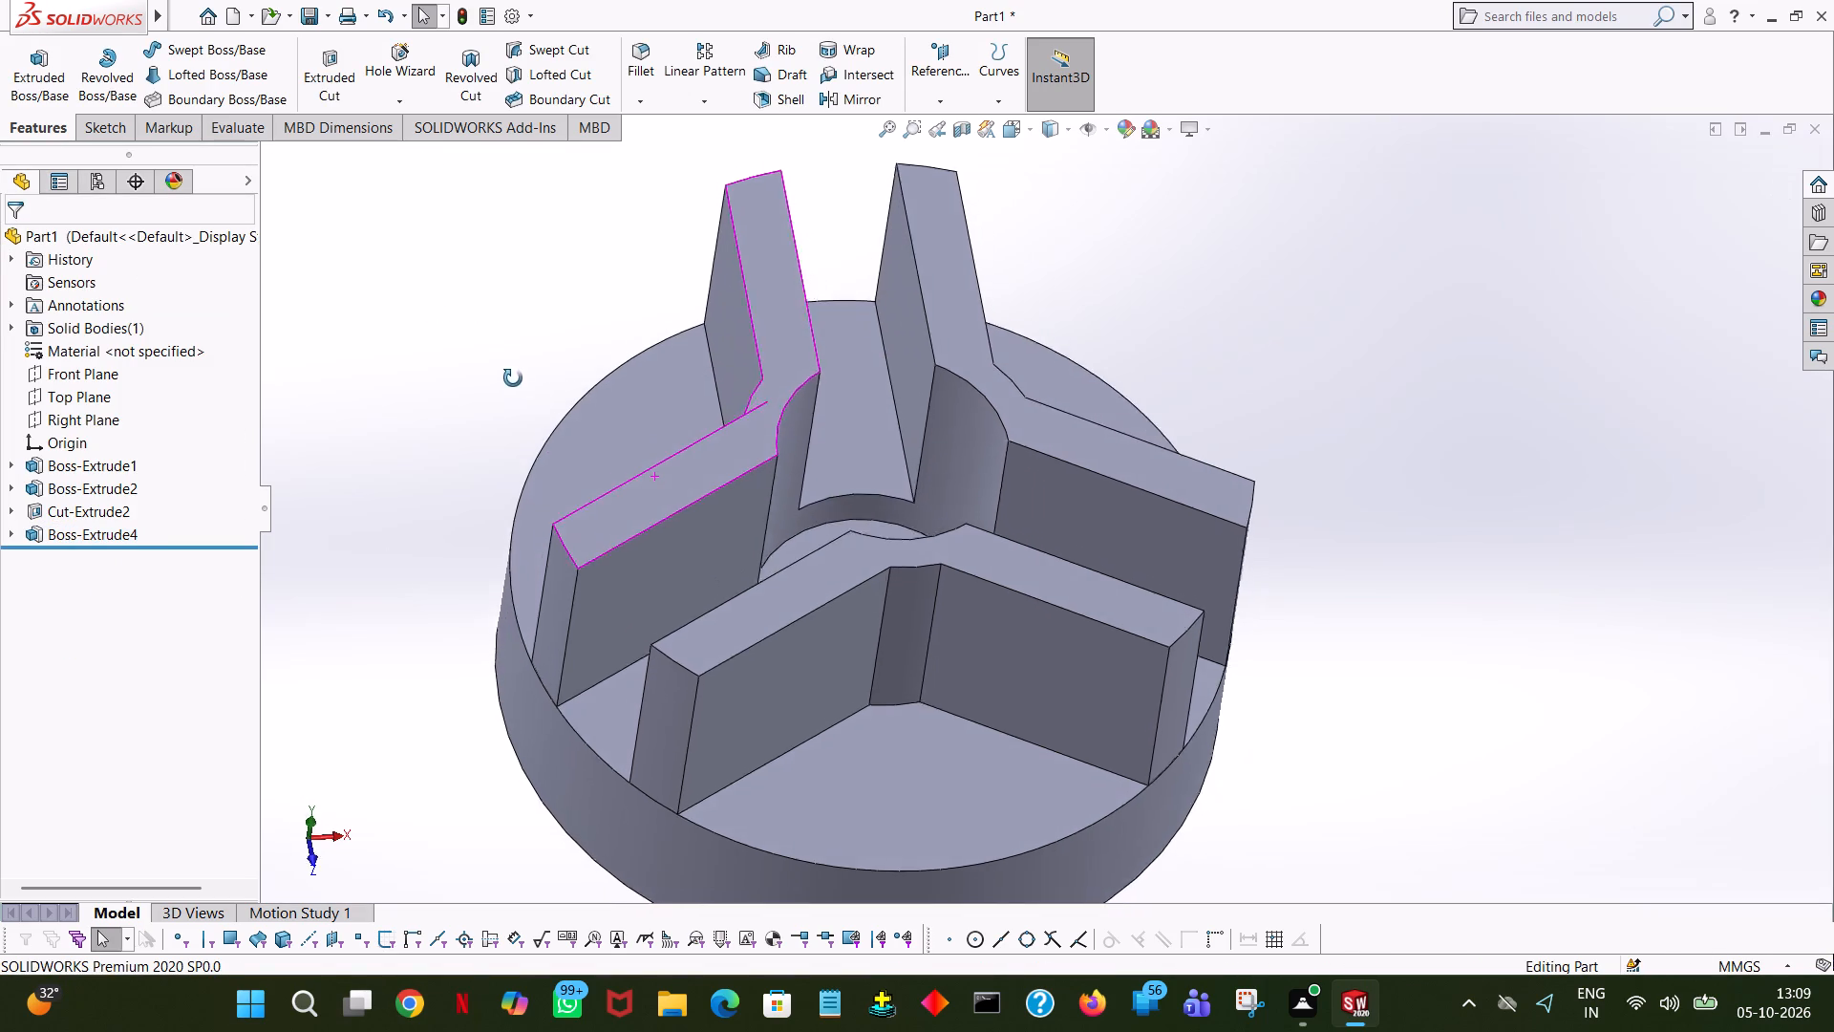
pyautogui.moveTo(513, 378); pyautogui.dragTo(486, 582, button='middle')
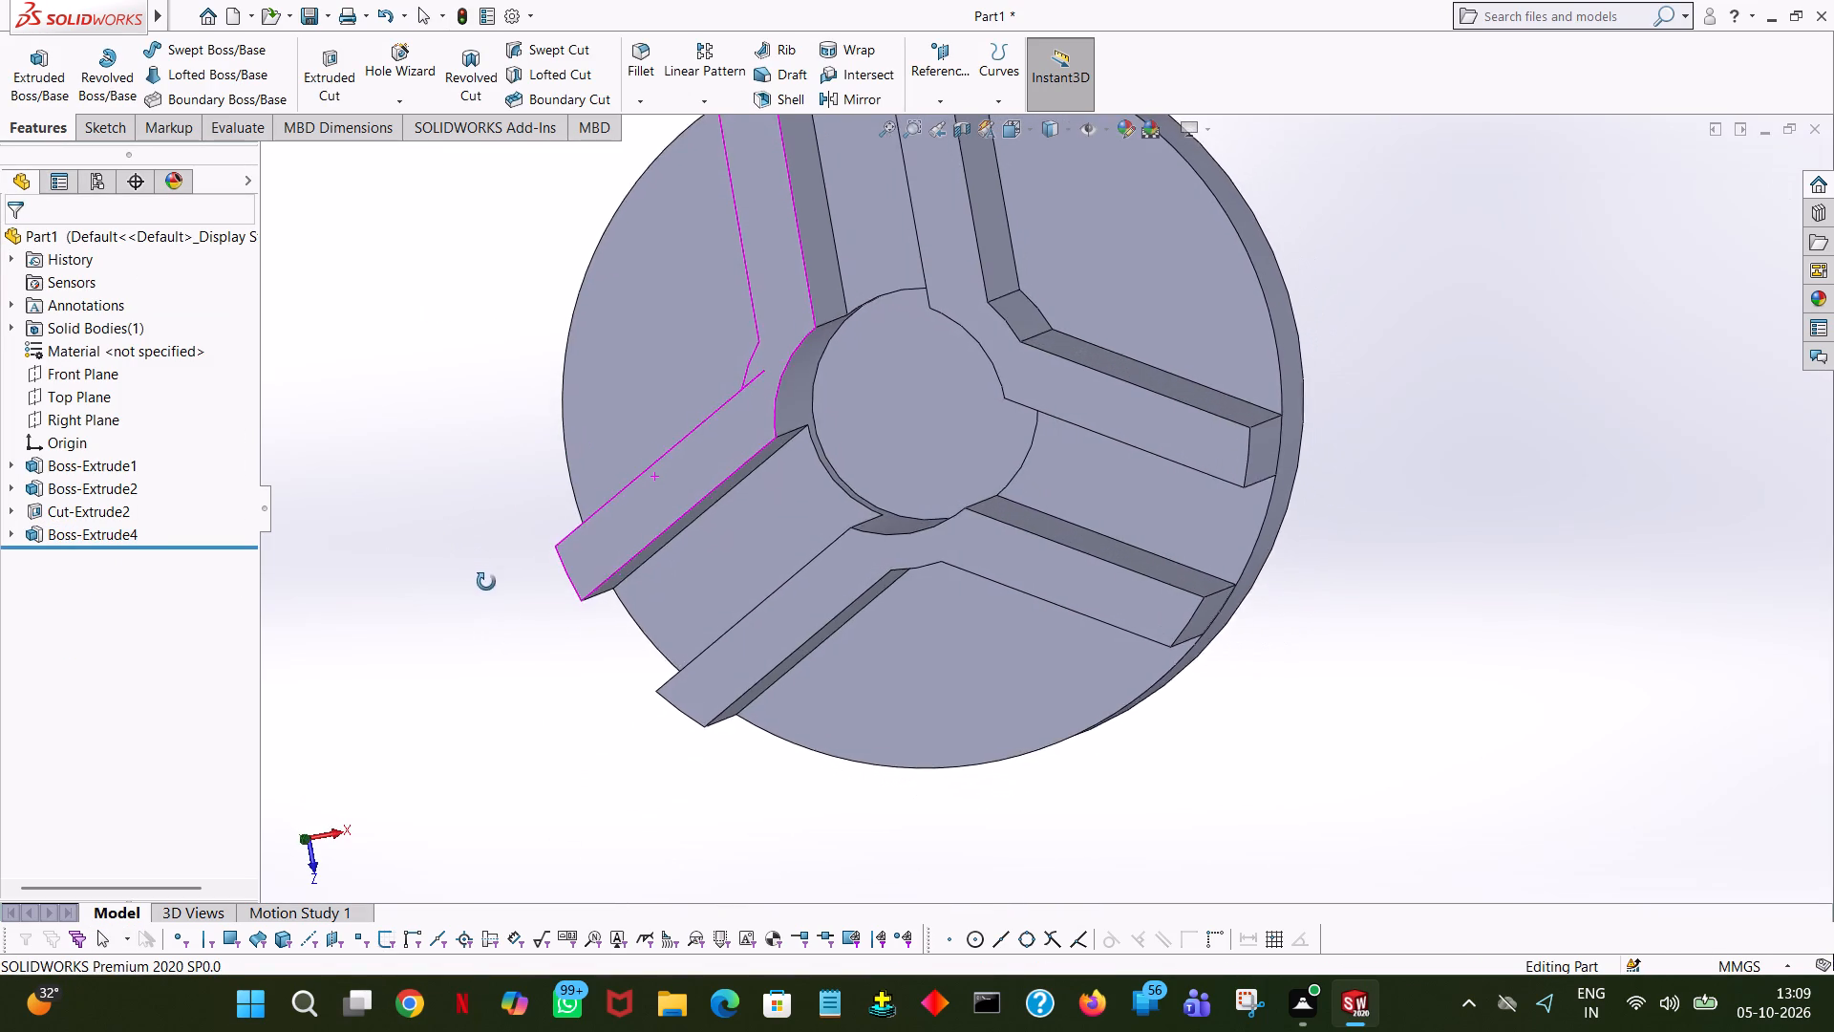
pyautogui.moveTo(486, 582); pyautogui.dragTo(490, 611, button='middle')
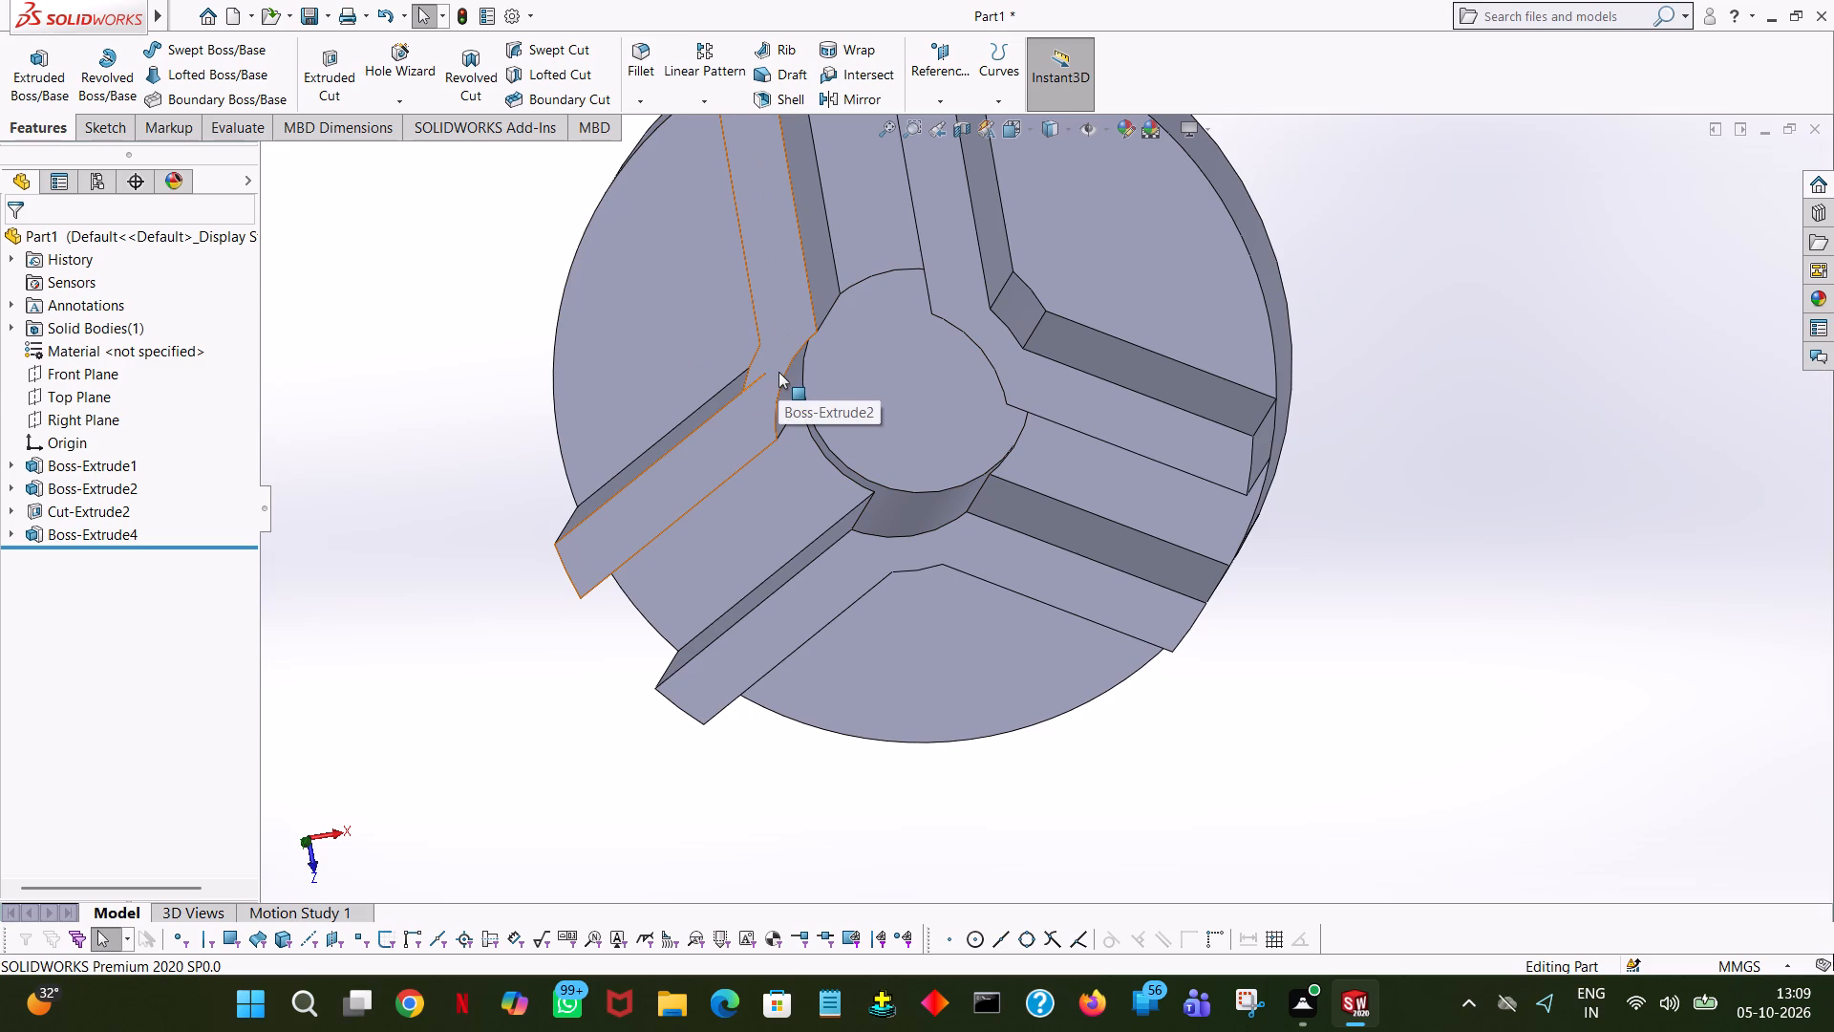
pyautogui.keyDown('ctrl'); pyautogui.scroll(-5, 601, 463); pyautogui.keyUp('ctrl')
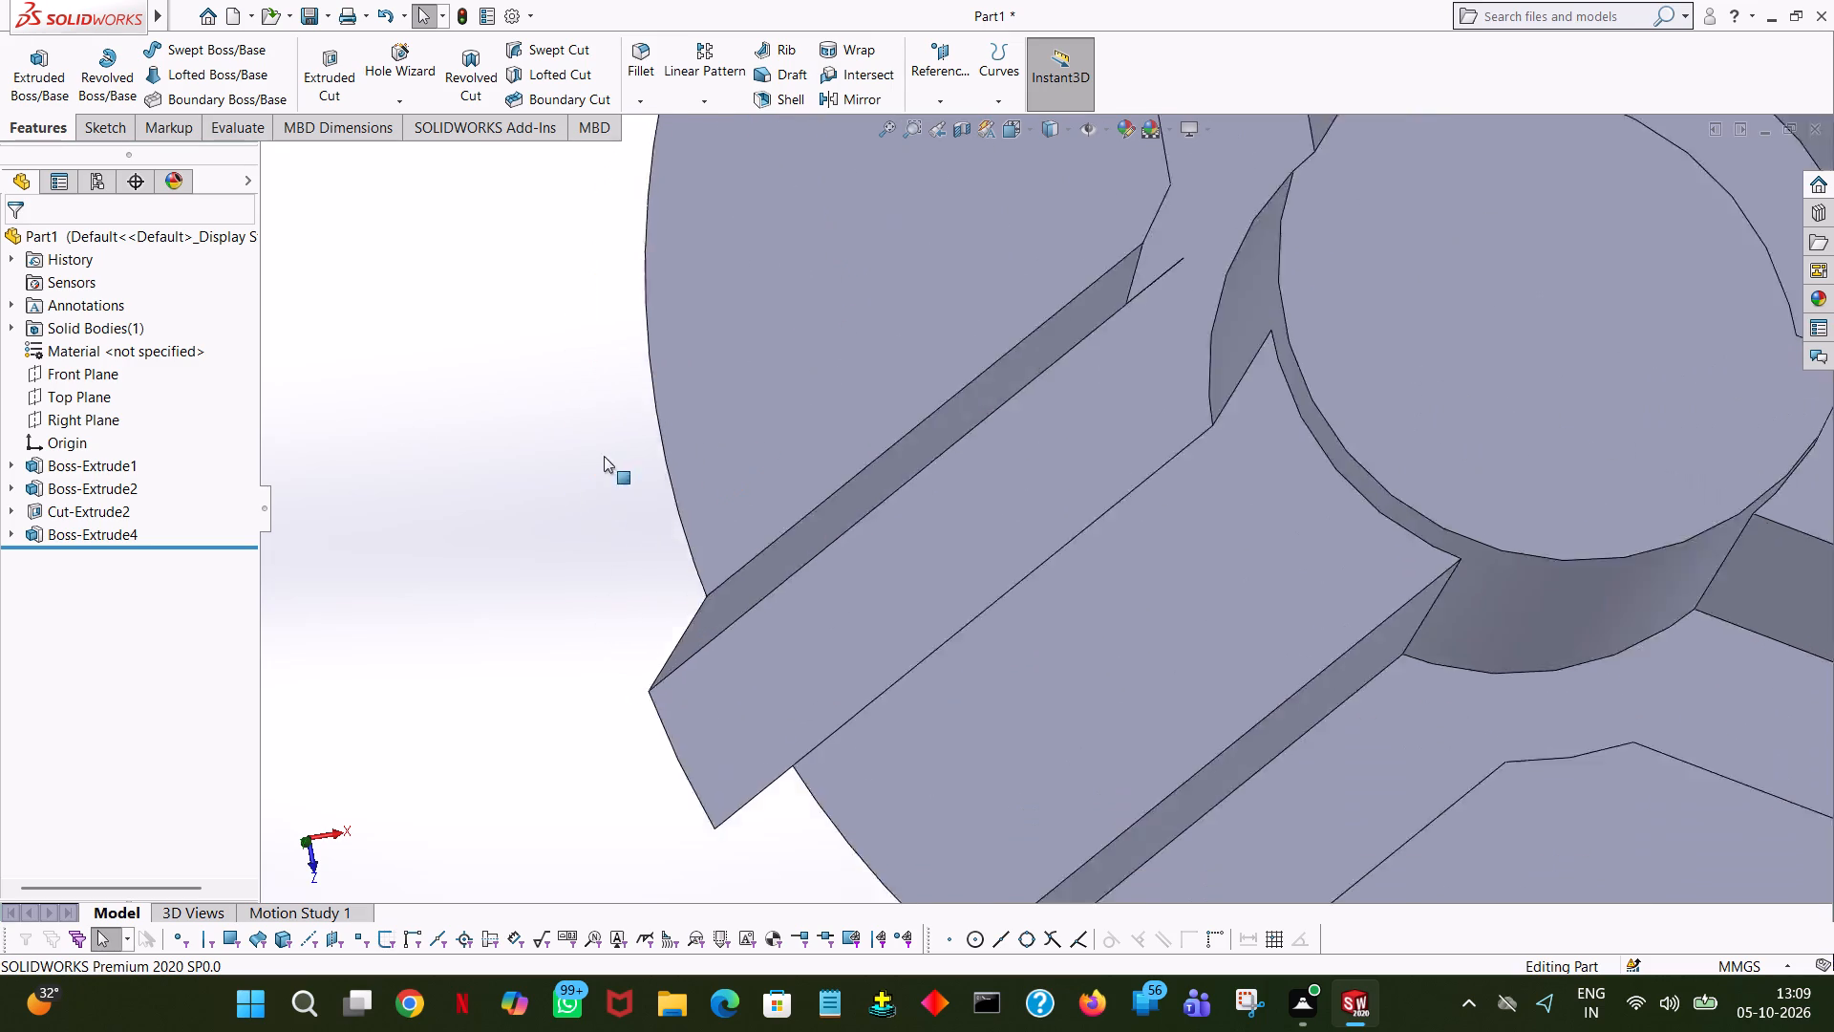
pyautogui.keyDown('ctrl'); pyautogui.scroll(-3, 604, 456); pyautogui.keyUp('ctrl')
pyautogui.keyDown('ctrl'); pyautogui.scroll(6, 1829, 215); pyautogui.keyUp('ctrl')
pyautogui.keyDown('ctrl'); pyautogui.scroll(-7, 1398, 210); pyautogui.keyUp('ctrl')
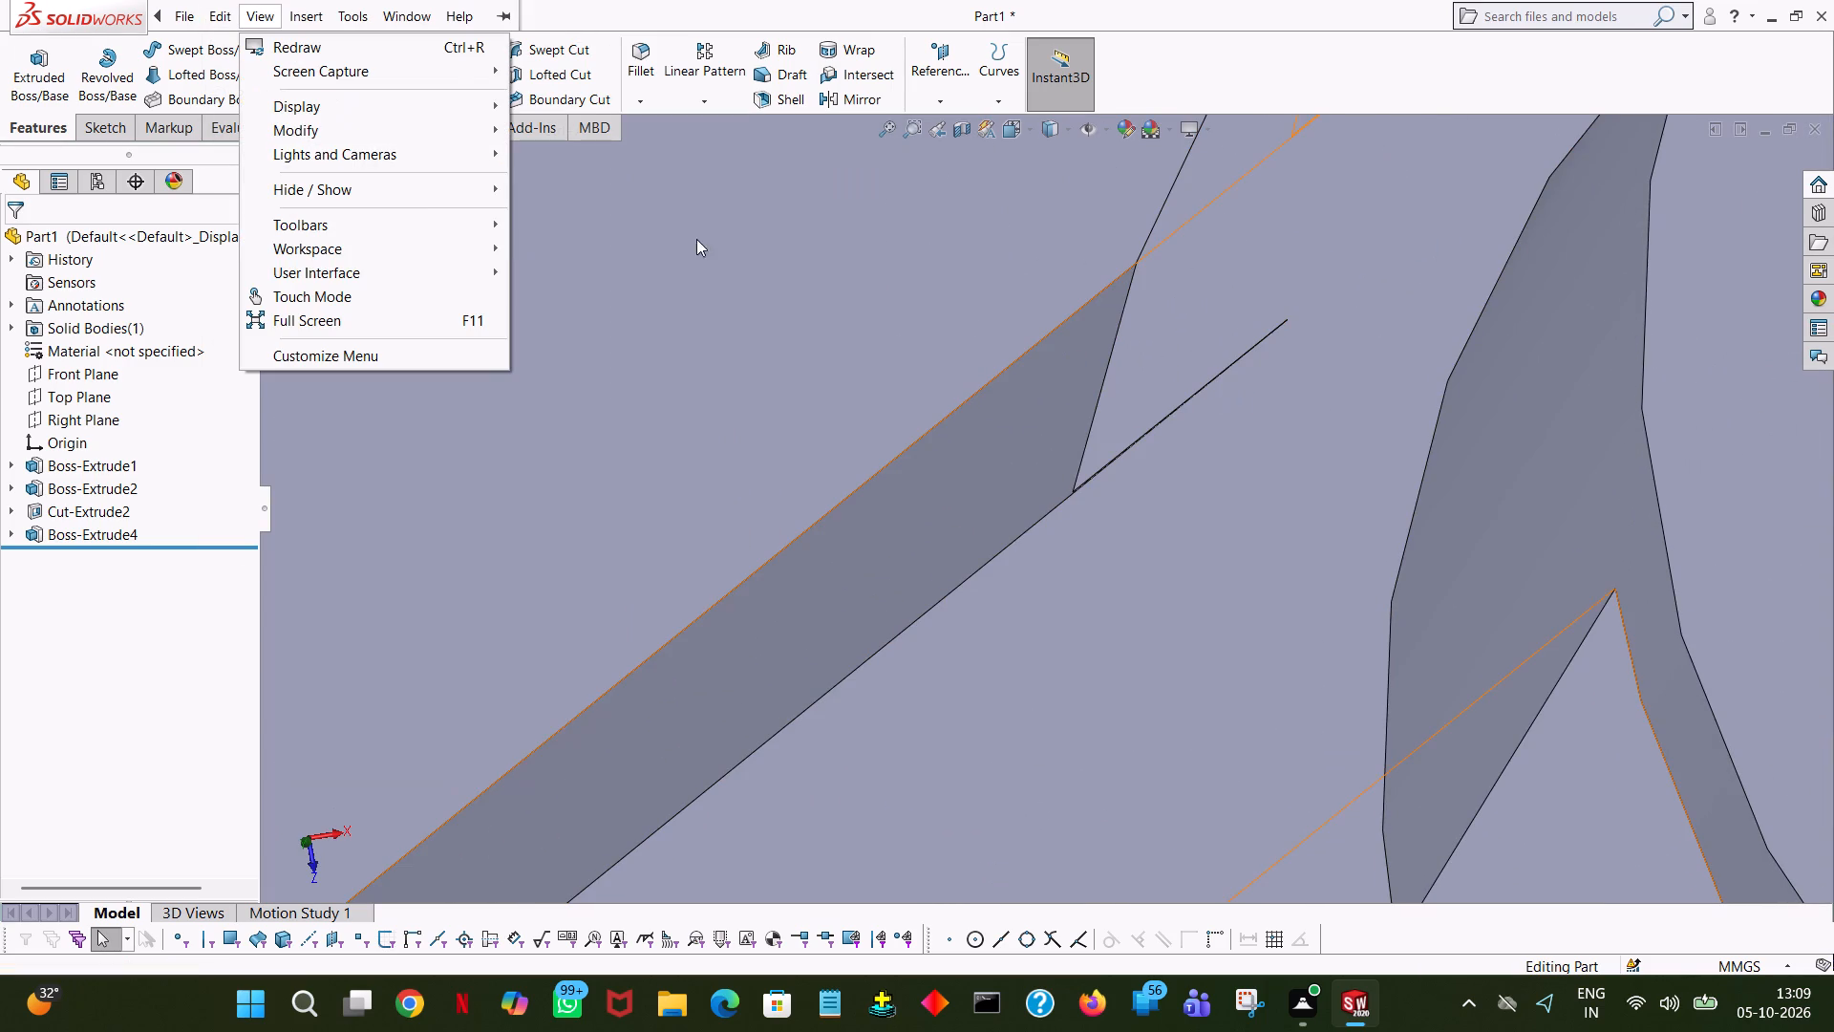
pyautogui.click(861, 233)
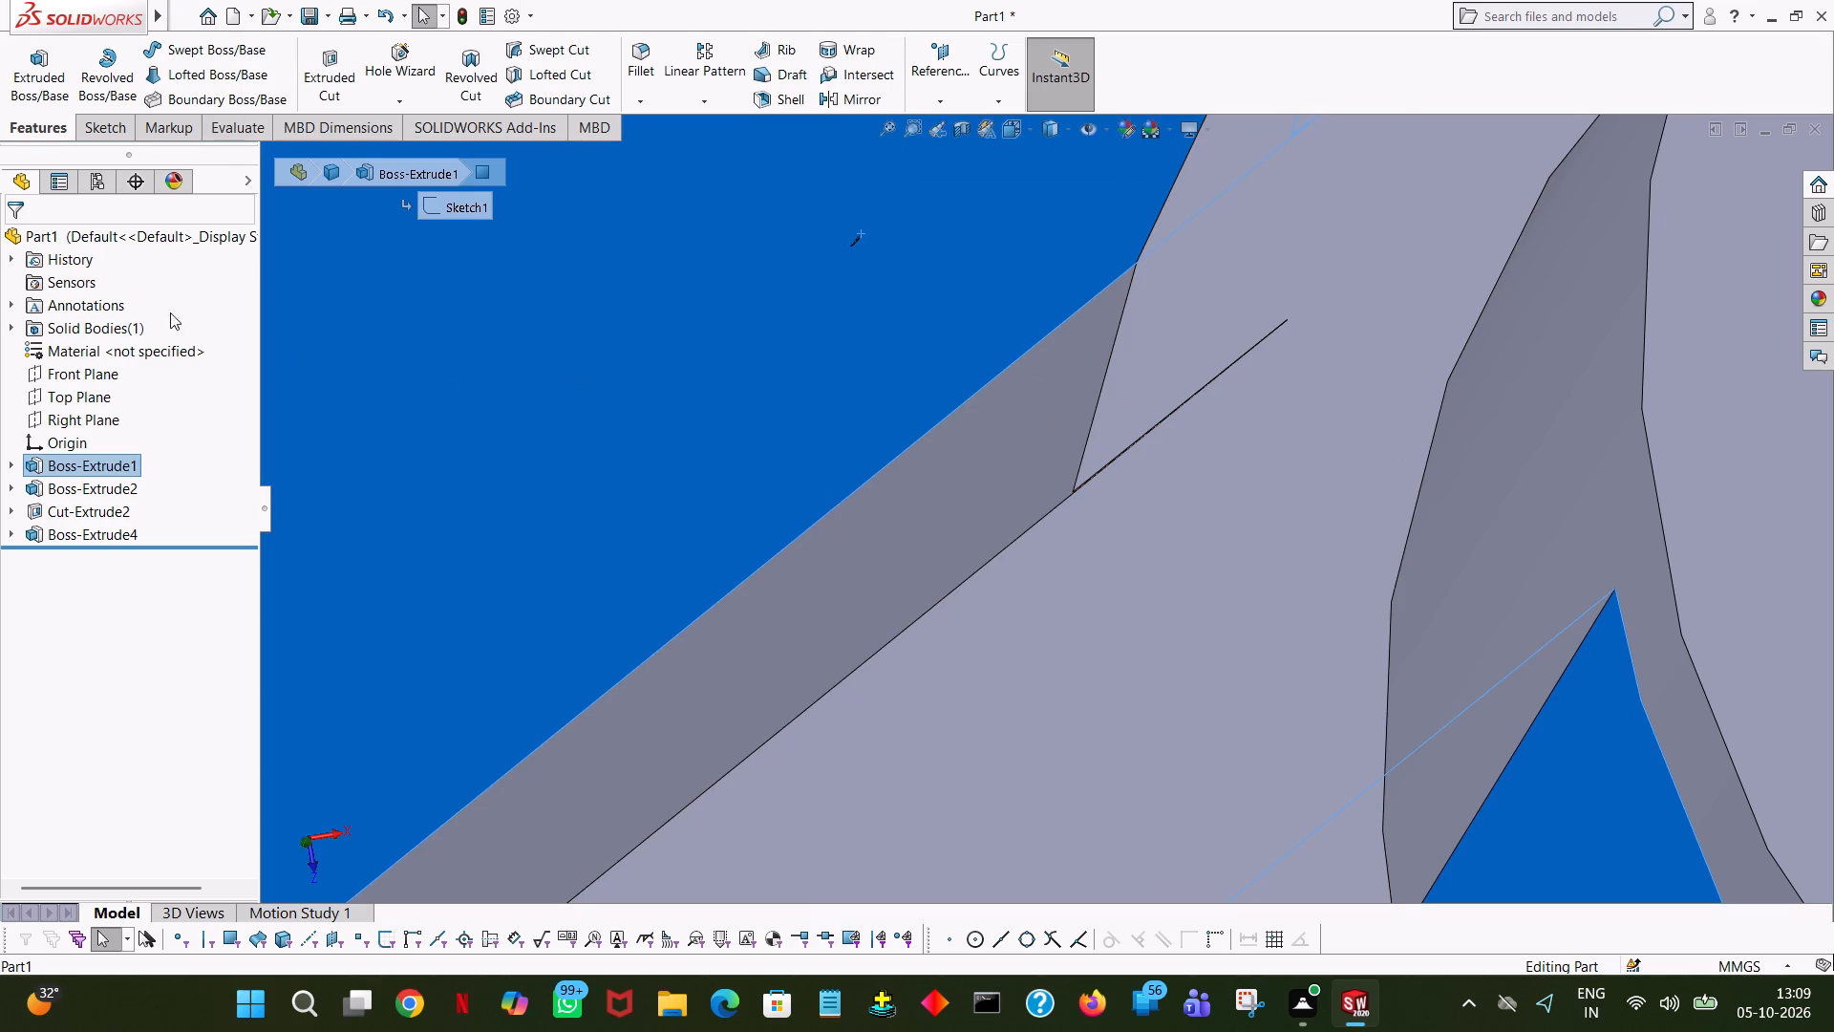
pyautogui.keyDown('ctrl'); pyautogui.scroll(-4, 584, 444); pyautogui.keyUp('ctrl')
pyautogui.keyDown('ctrl'); pyautogui.scroll(13, 648, 454); pyautogui.keyUp('ctrl')
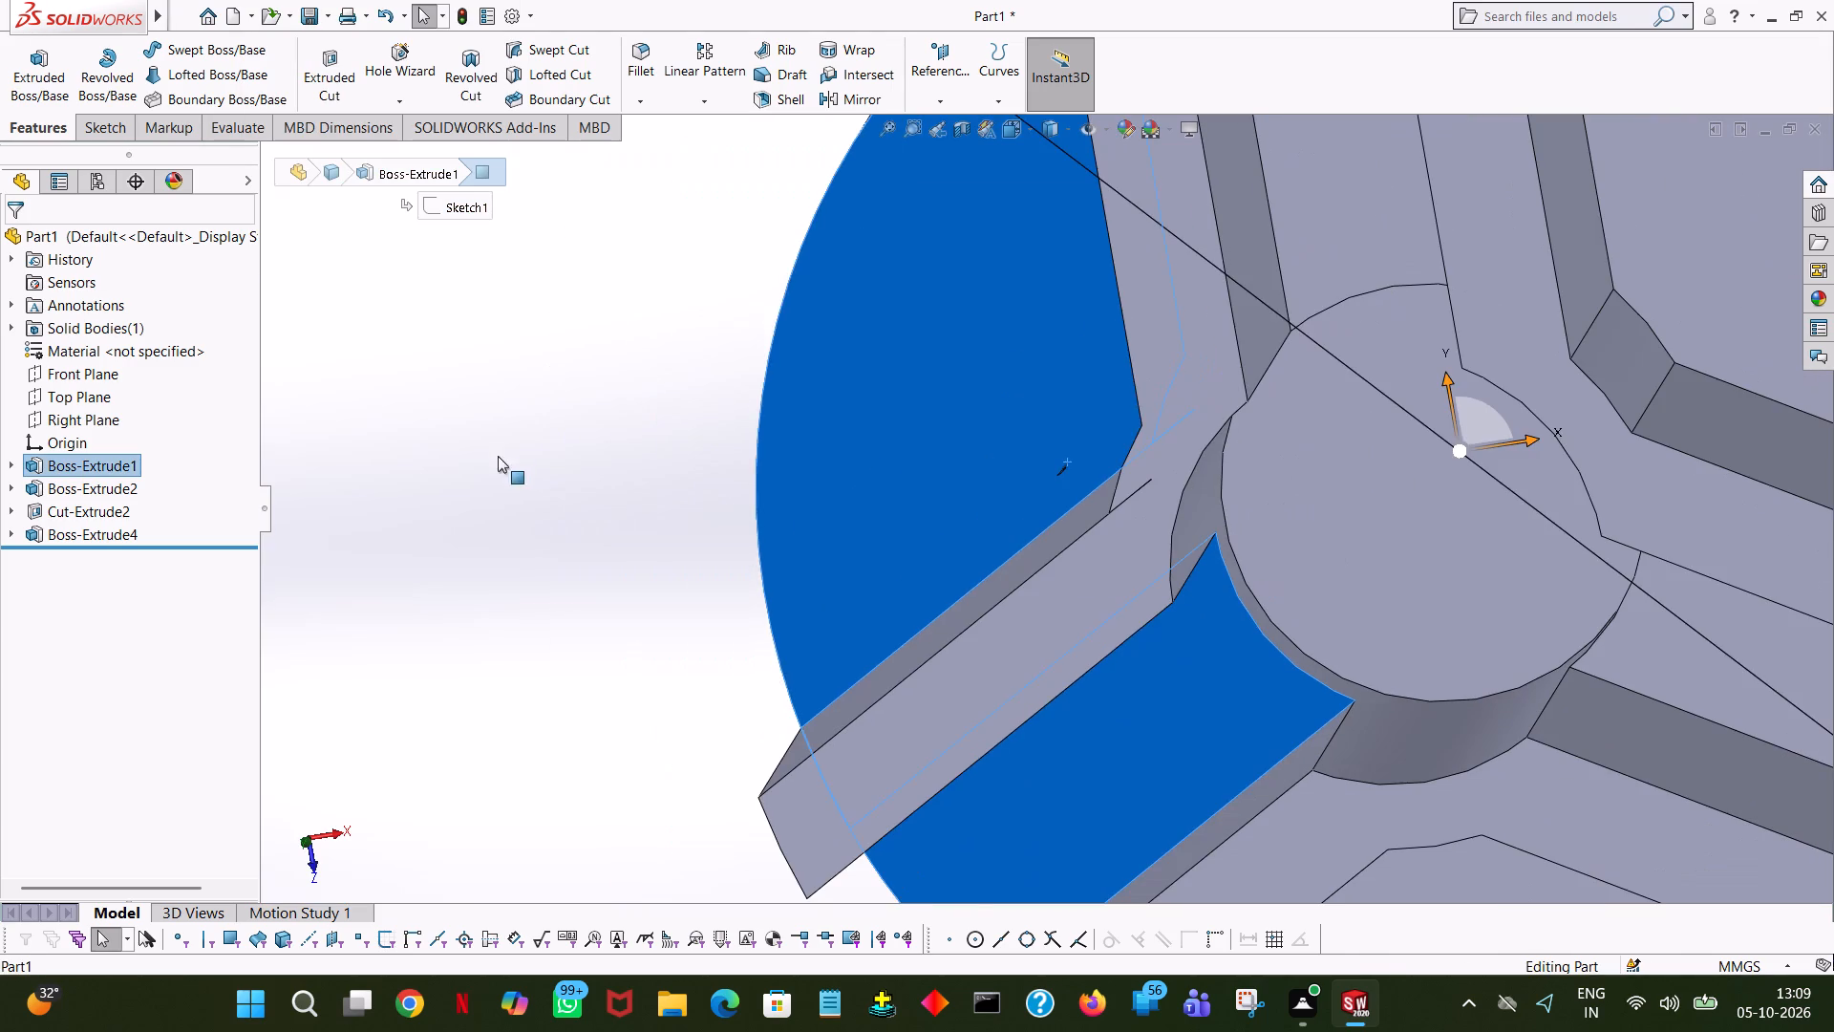
pyautogui.click(641, 457)
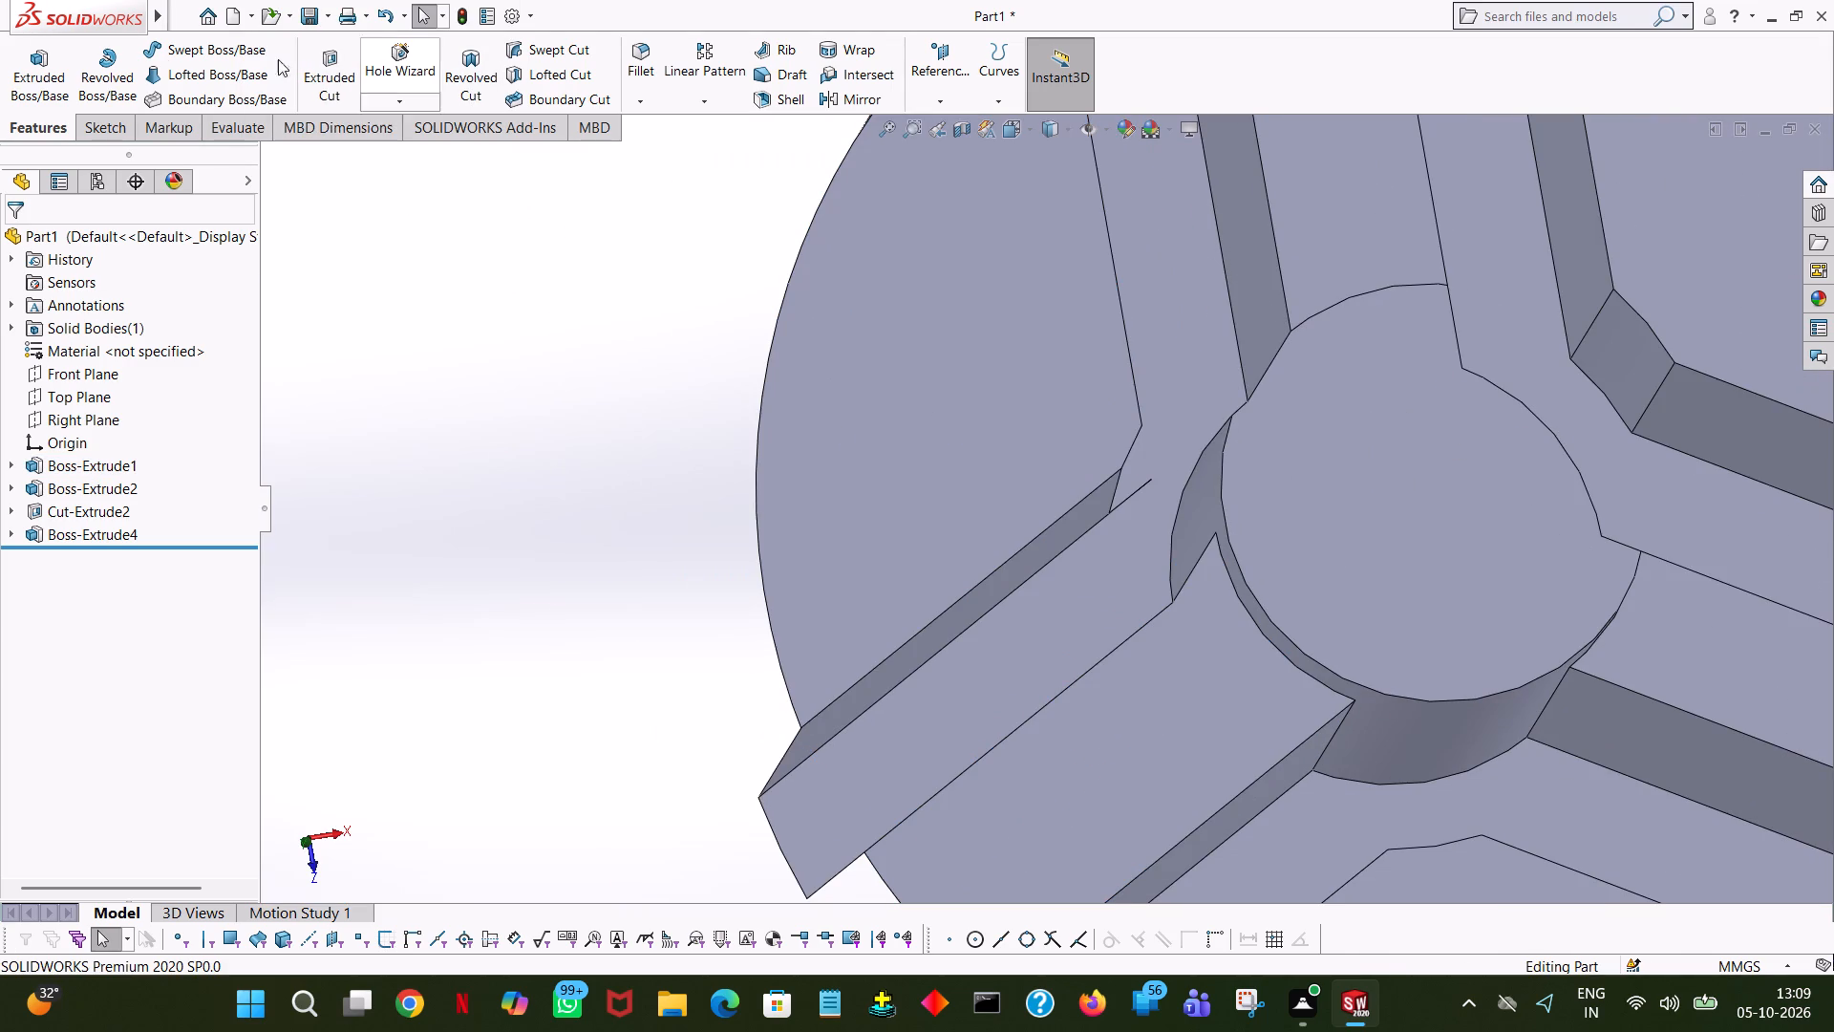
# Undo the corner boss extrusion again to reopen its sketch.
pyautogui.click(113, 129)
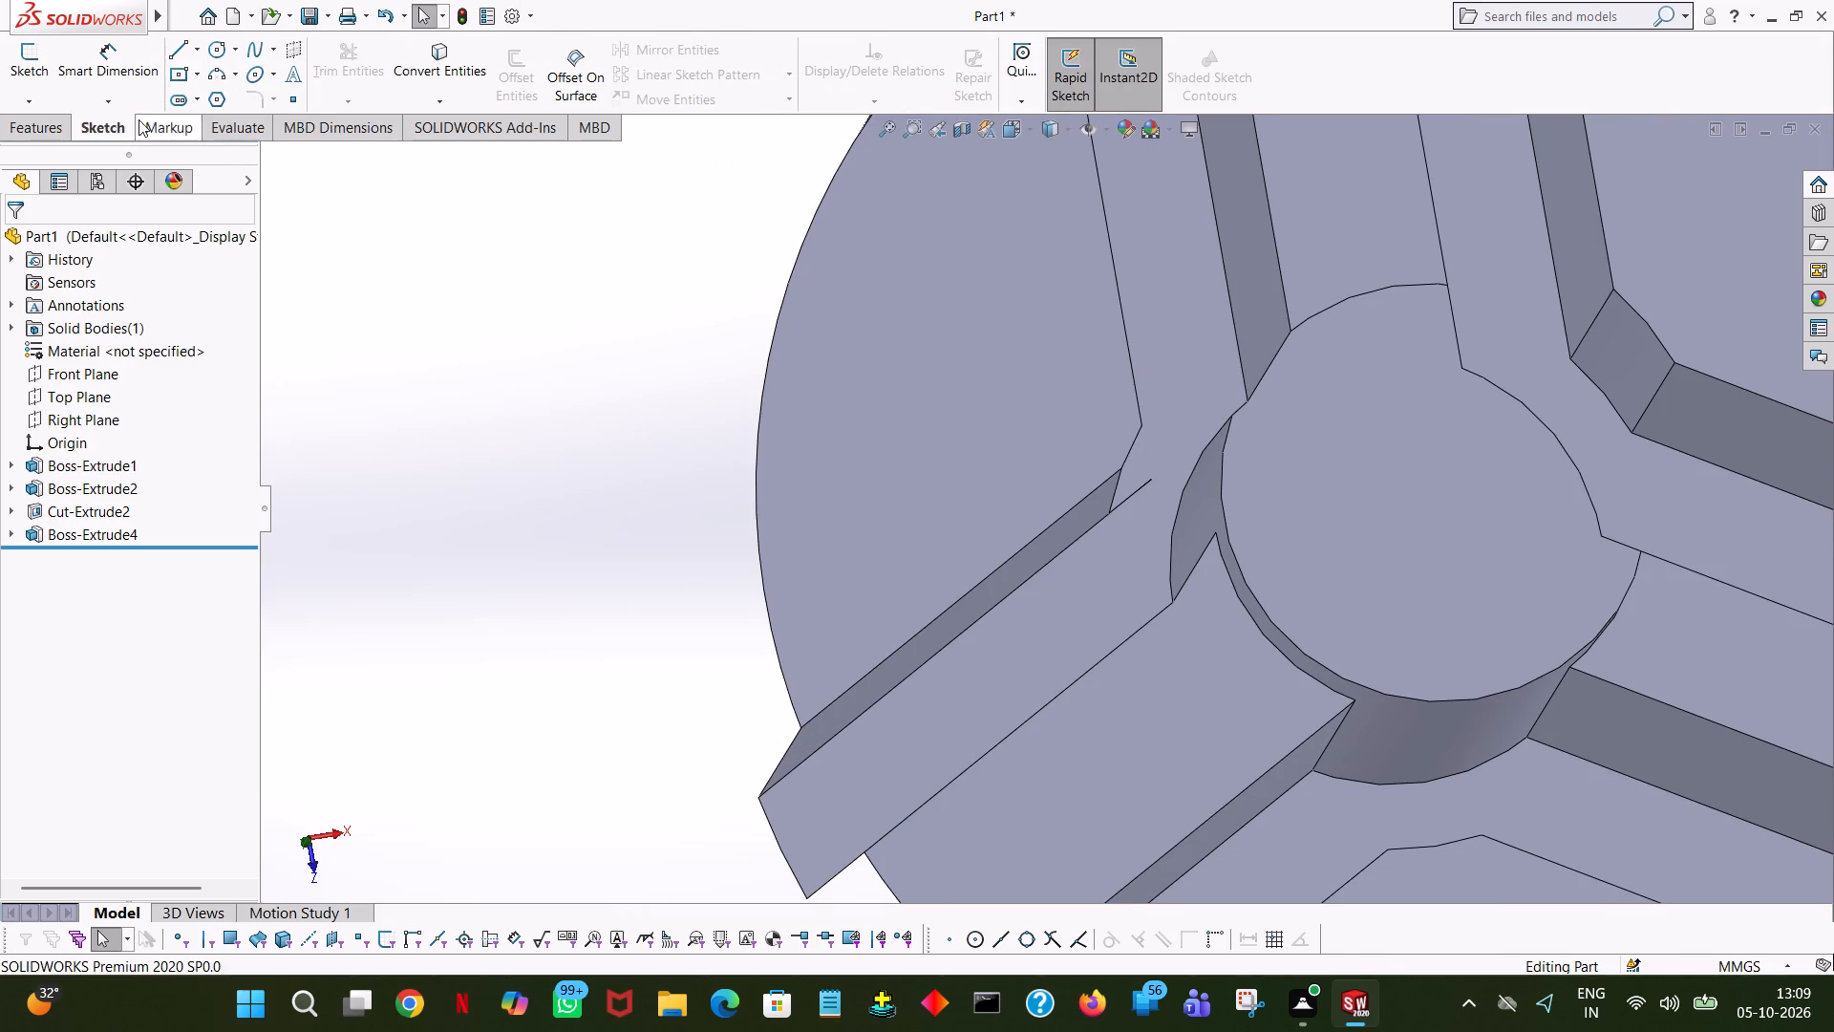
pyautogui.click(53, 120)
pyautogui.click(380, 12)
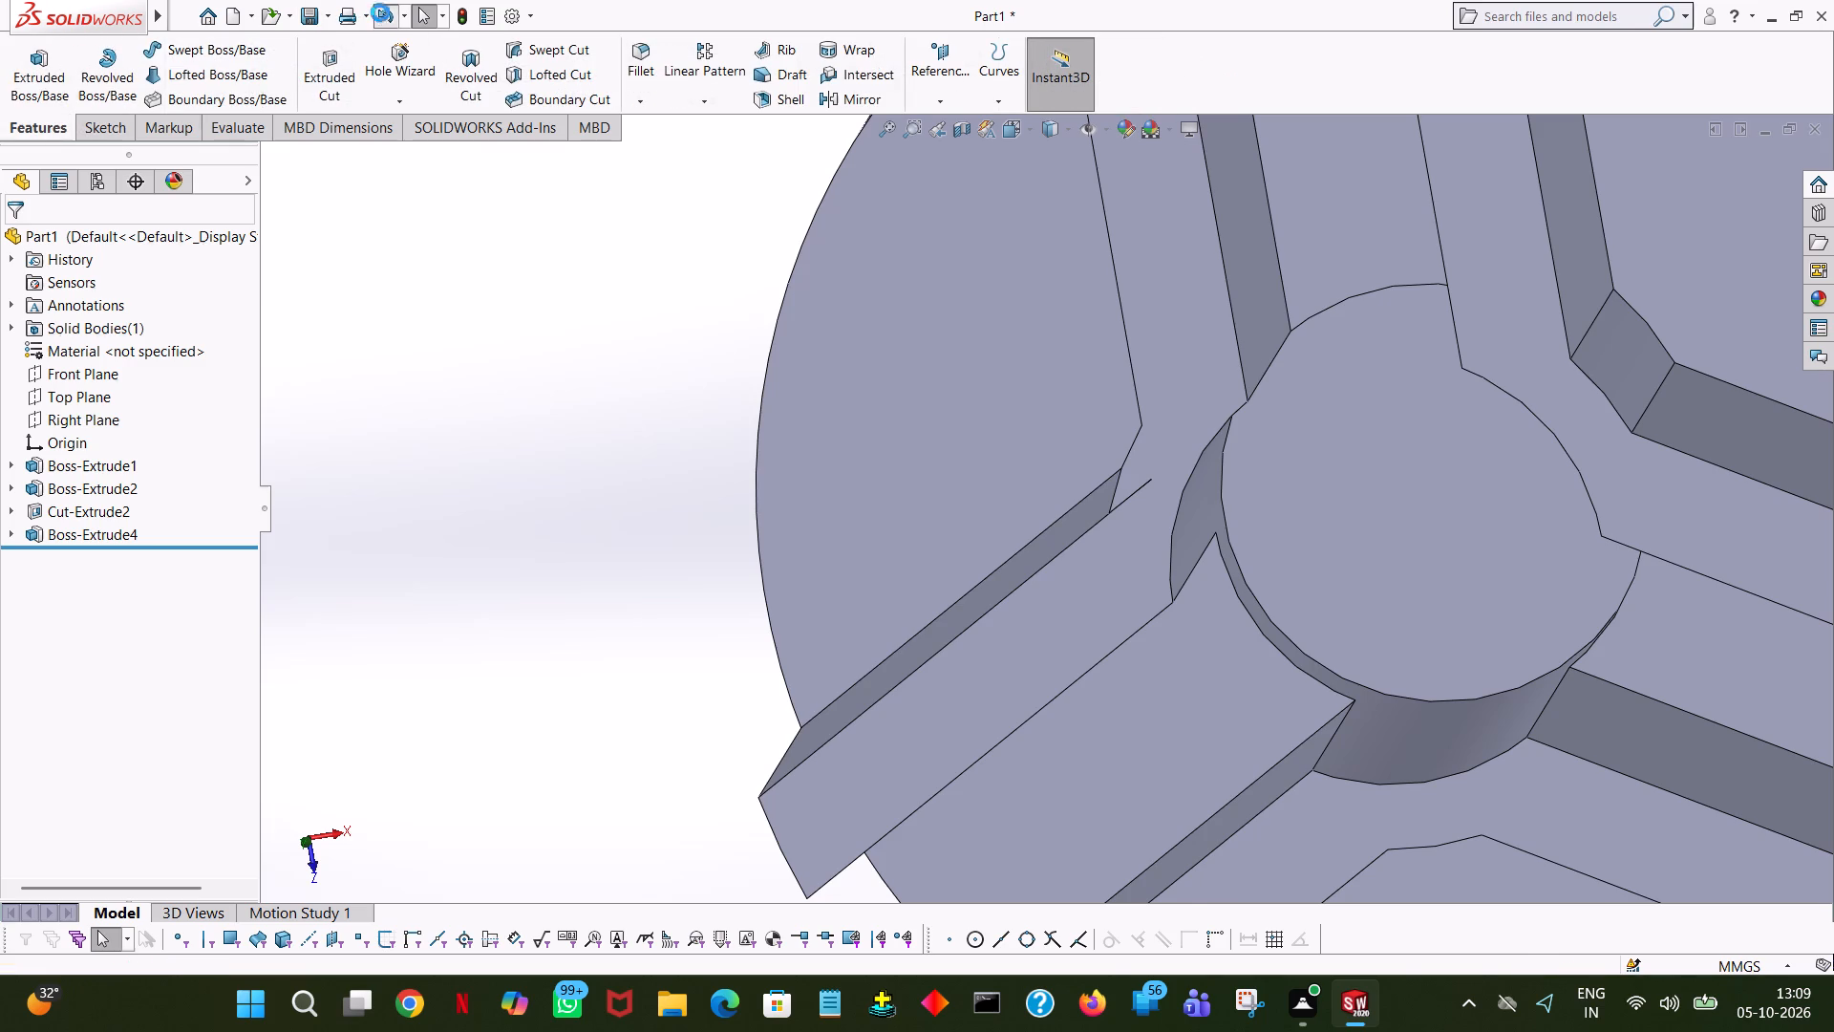
# Examine the corner profiles and their surrounding edges in the sketch, focusing on the profile up-left of the hub centre.
pyautogui.keyDown('ctrl'); pyautogui.scroll(-8, 803, 611); pyautogui.keyUp('ctrl')
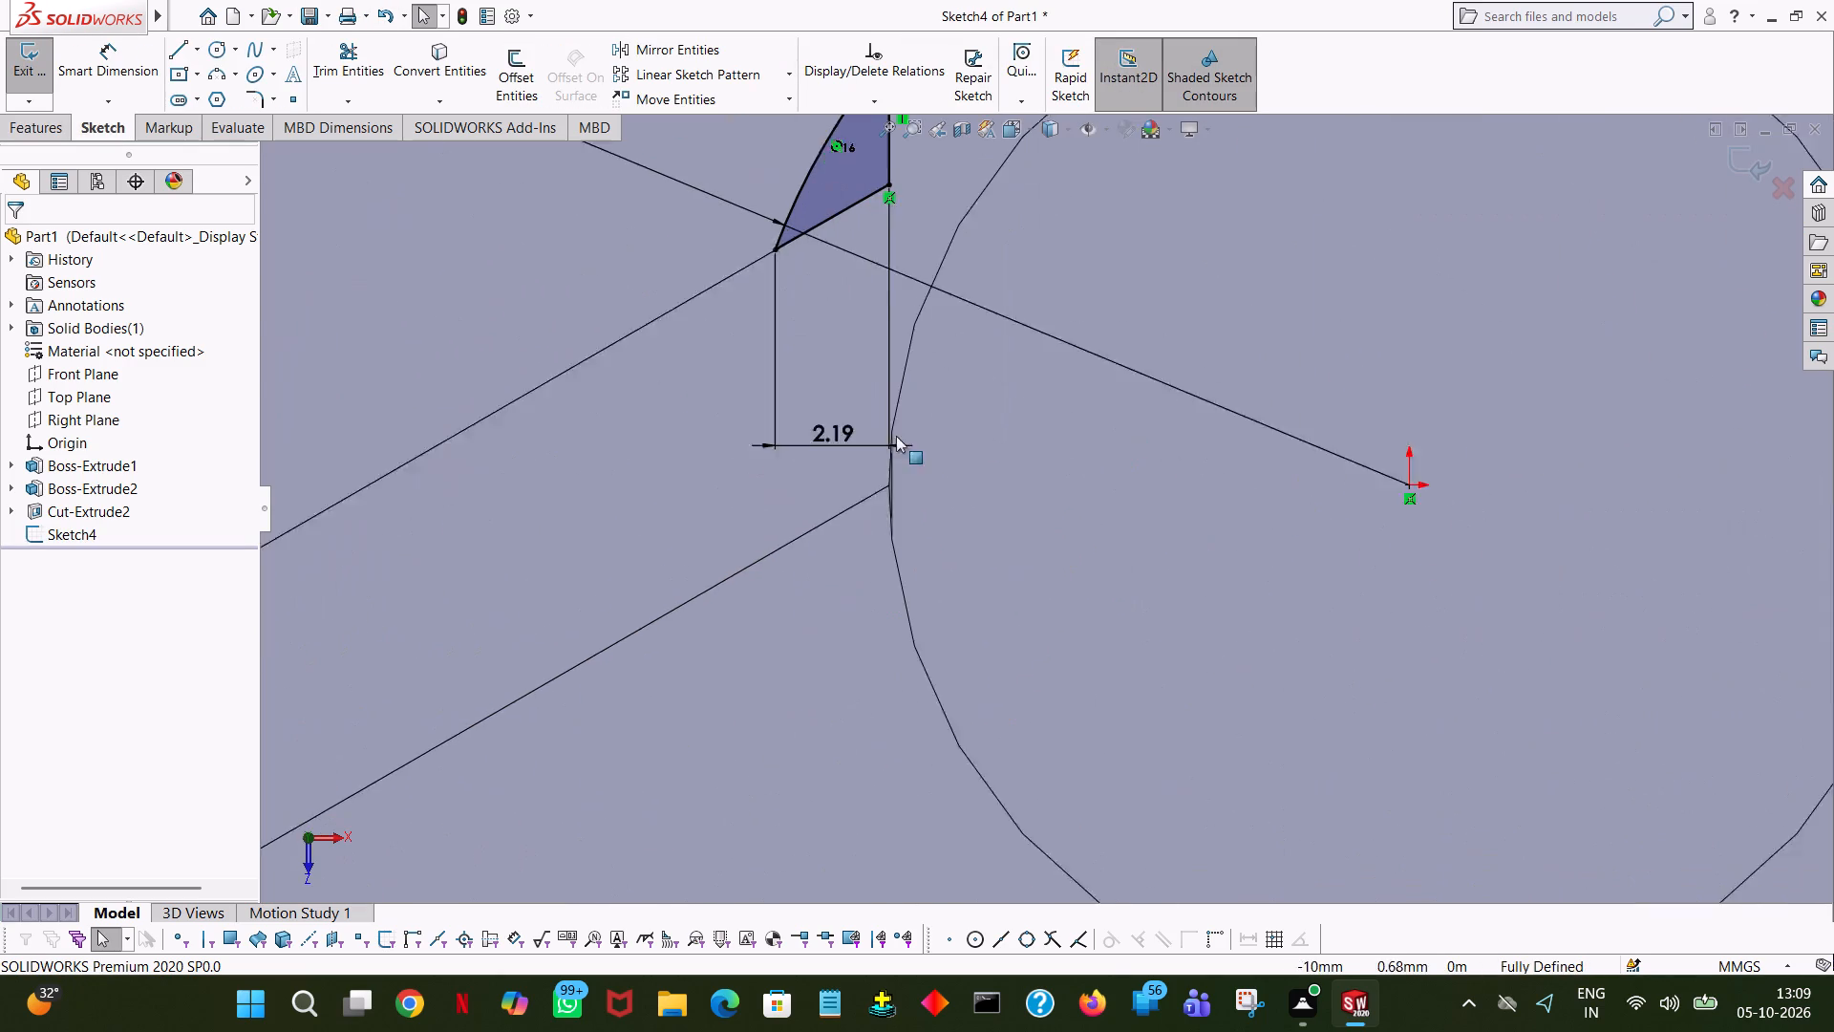
pyautogui.keyDown('ctrl'); pyautogui.scroll(-1, 896, 436); pyautogui.keyUp('ctrl')
pyautogui.keyDown('ctrl'); pyautogui.scroll(-6, 910, 219); pyautogui.keyUp('ctrl')
pyautogui.keyDown('ctrl'); pyautogui.scroll(2, 940, 191); pyautogui.keyUp('ctrl')
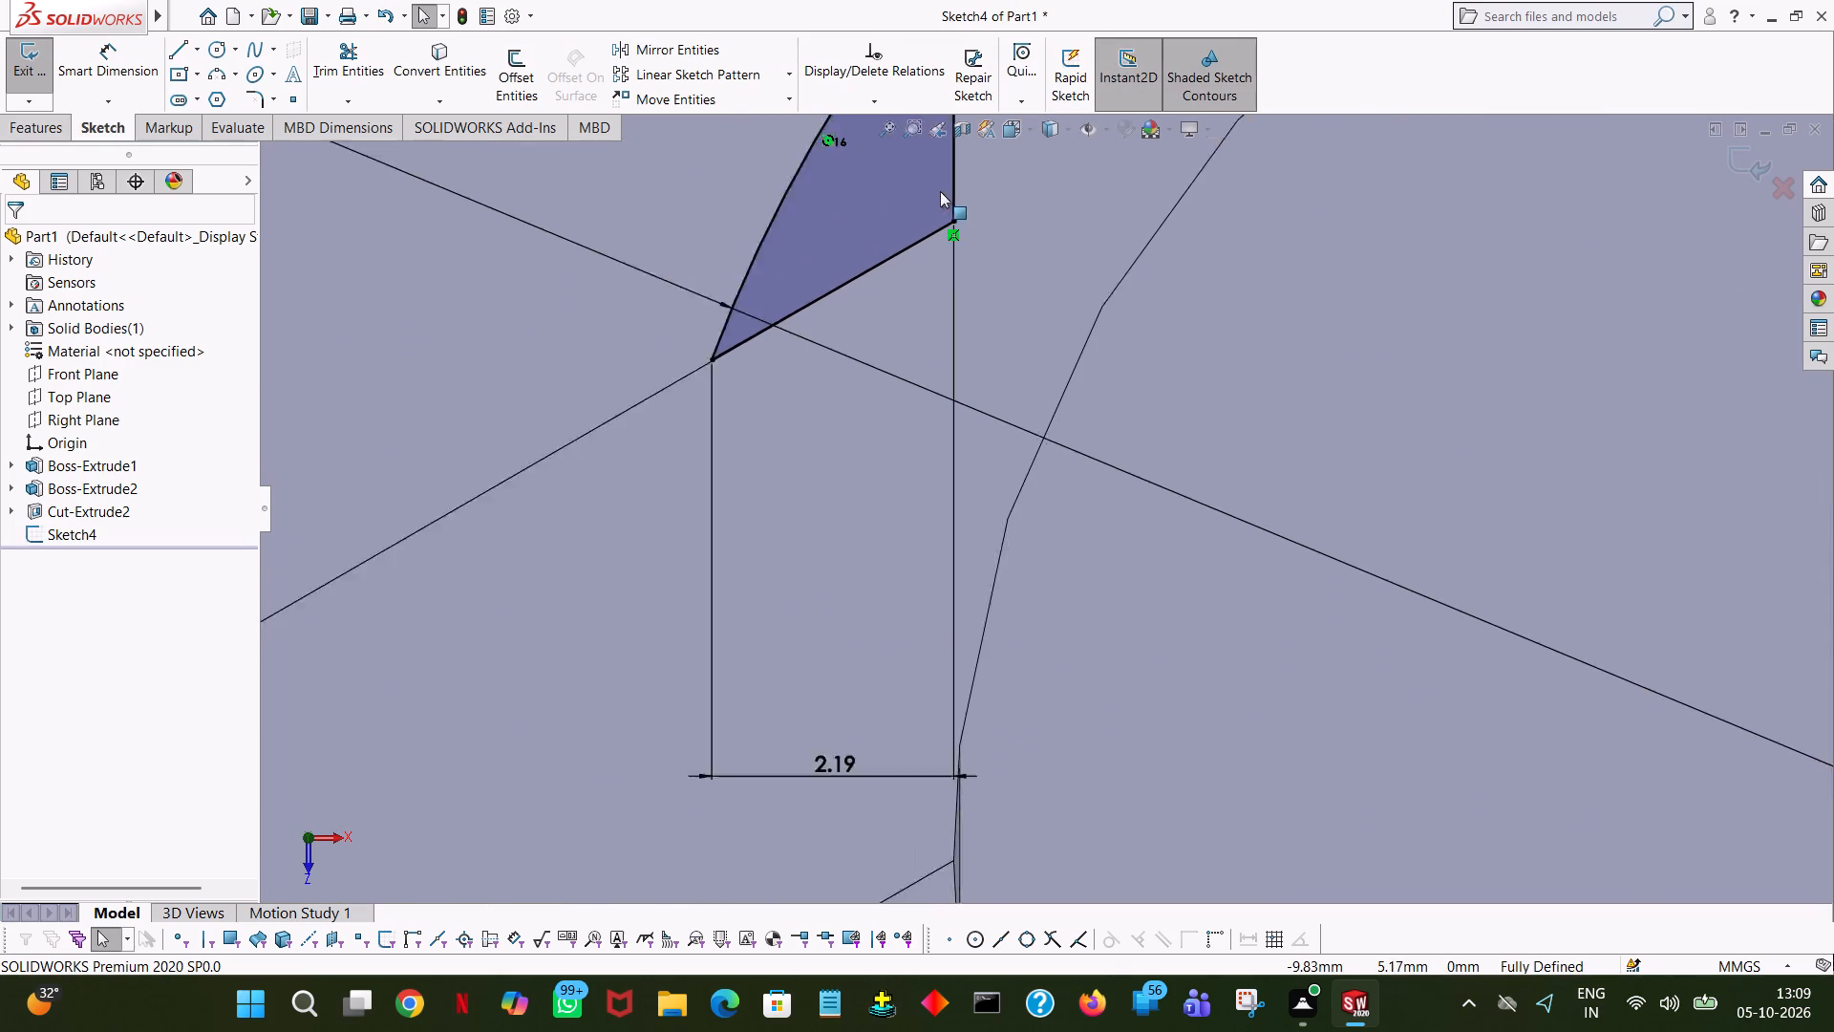
pyautogui.keyDown('ctrl'); pyautogui.scroll(5, 940, 191); pyautogui.keyUp('ctrl')
pyautogui.keyDown('ctrl'); pyautogui.scroll(-4, 1062, 324); pyautogui.keyUp('ctrl')
pyautogui.keyDown('ctrl'); pyautogui.scroll(-2, 992, 433); pyautogui.keyUp('ctrl')
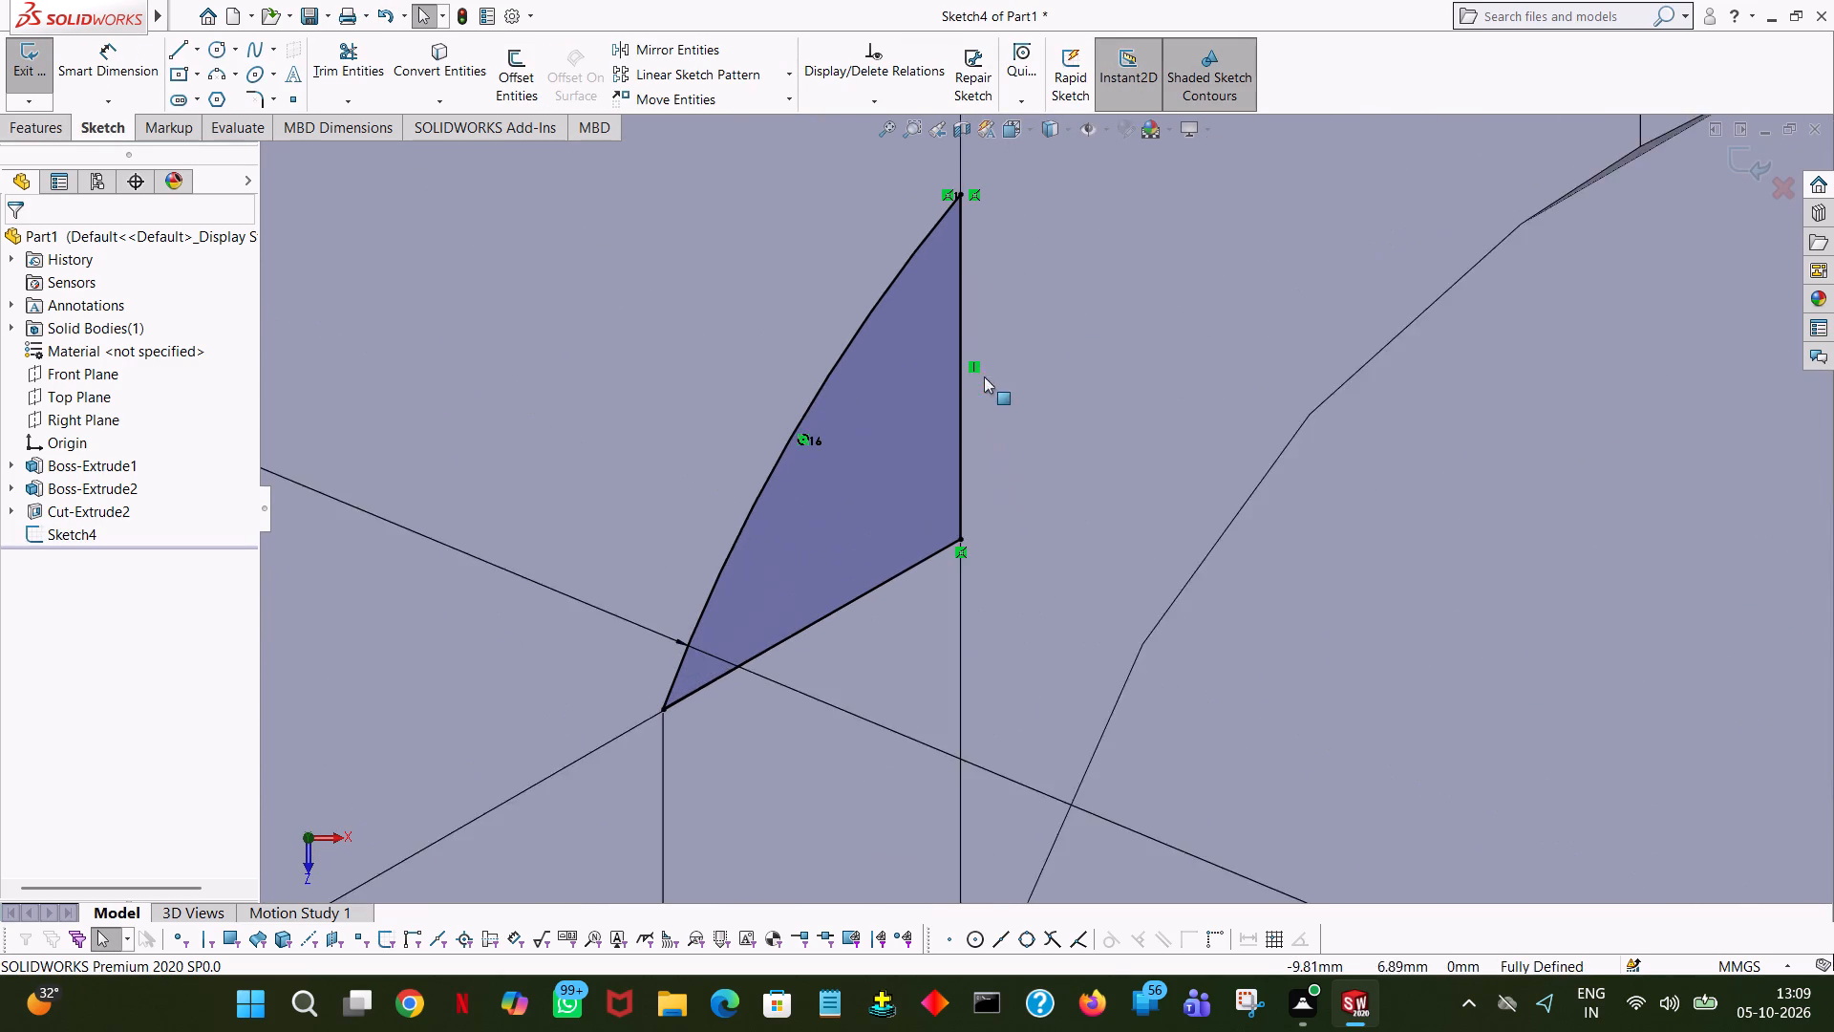
pyautogui.keyDown('ctrl'); pyautogui.scroll(-1, 984, 376); pyautogui.keyUp('ctrl')
pyautogui.keyDown('ctrl'); pyautogui.scroll(1, 1021, 556); pyautogui.keyUp('ctrl')
pyautogui.keyDown('ctrl'); pyautogui.scroll(1, 1494, 331); pyautogui.keyUp('ctrl')
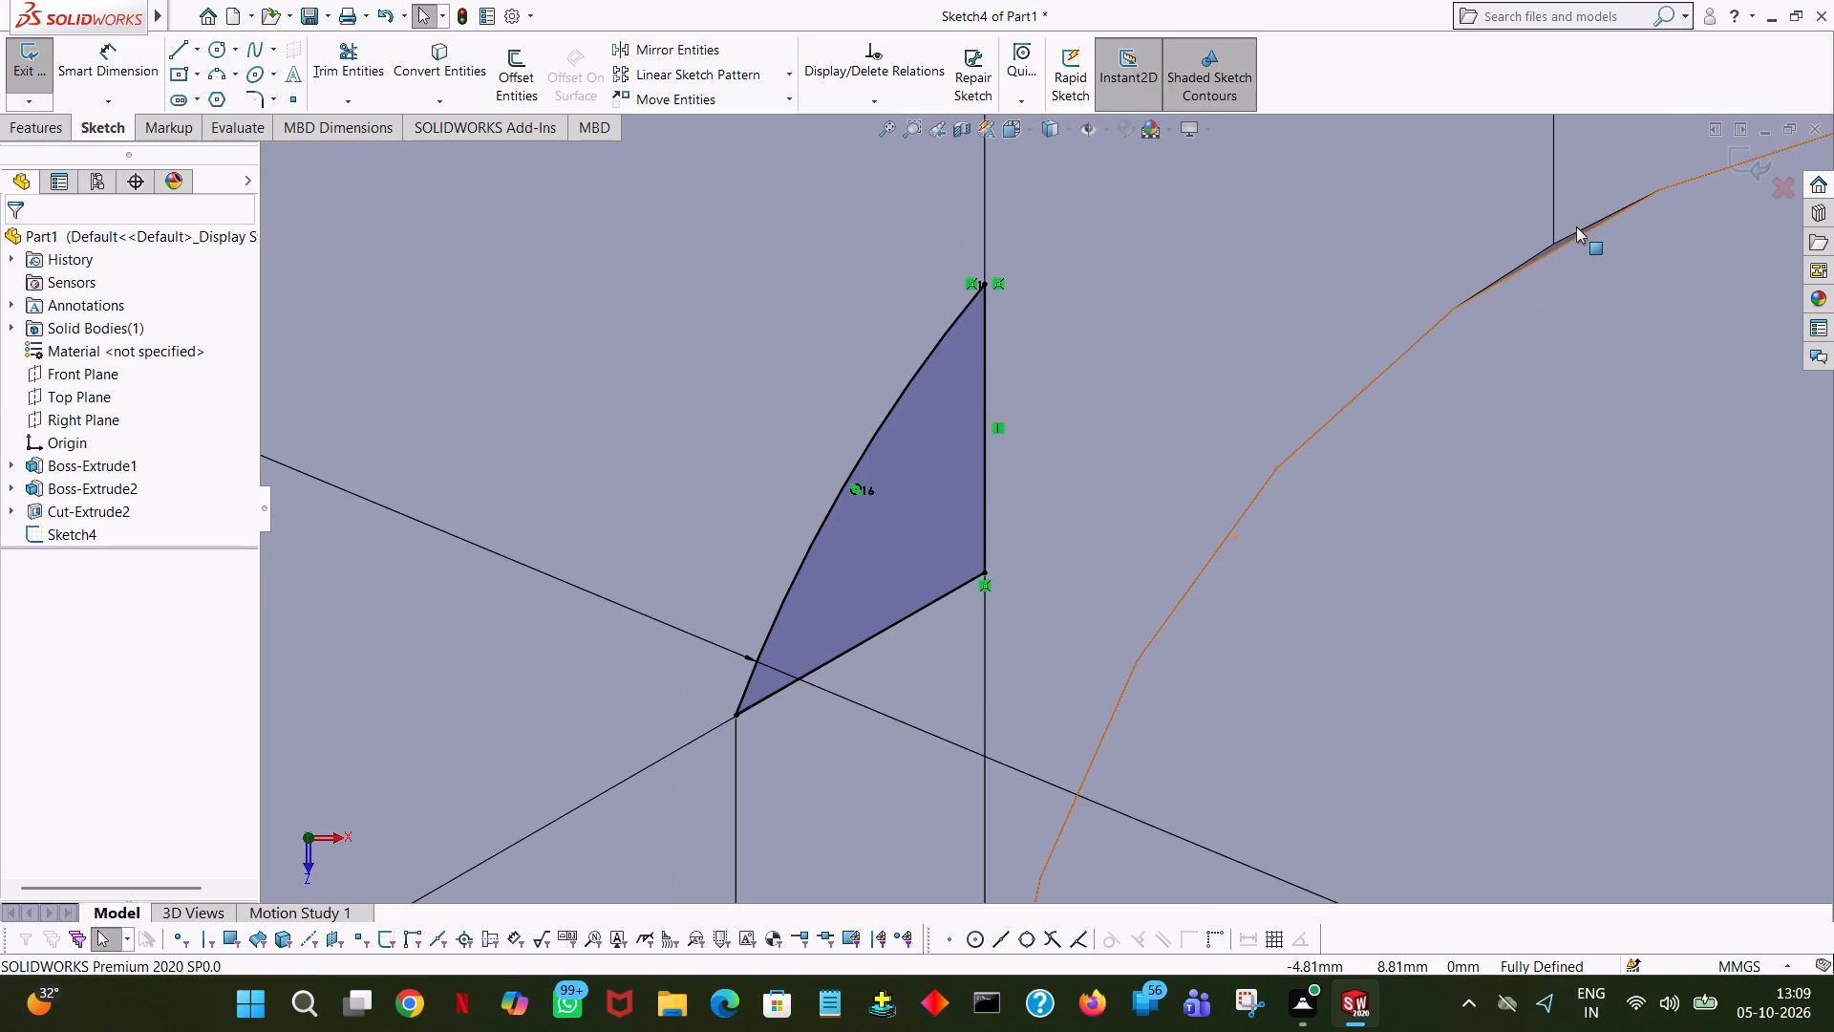
pyautogui.keyDown('ctrl'); pyautogui.scroll(-3, 1608, 382); pyautogui.keyUp('ctrl')
pyautogui.keyDown('ctrl'); pyautogui.scroll(5, 1475, 199); pyautogui.keyUp('ctrl')
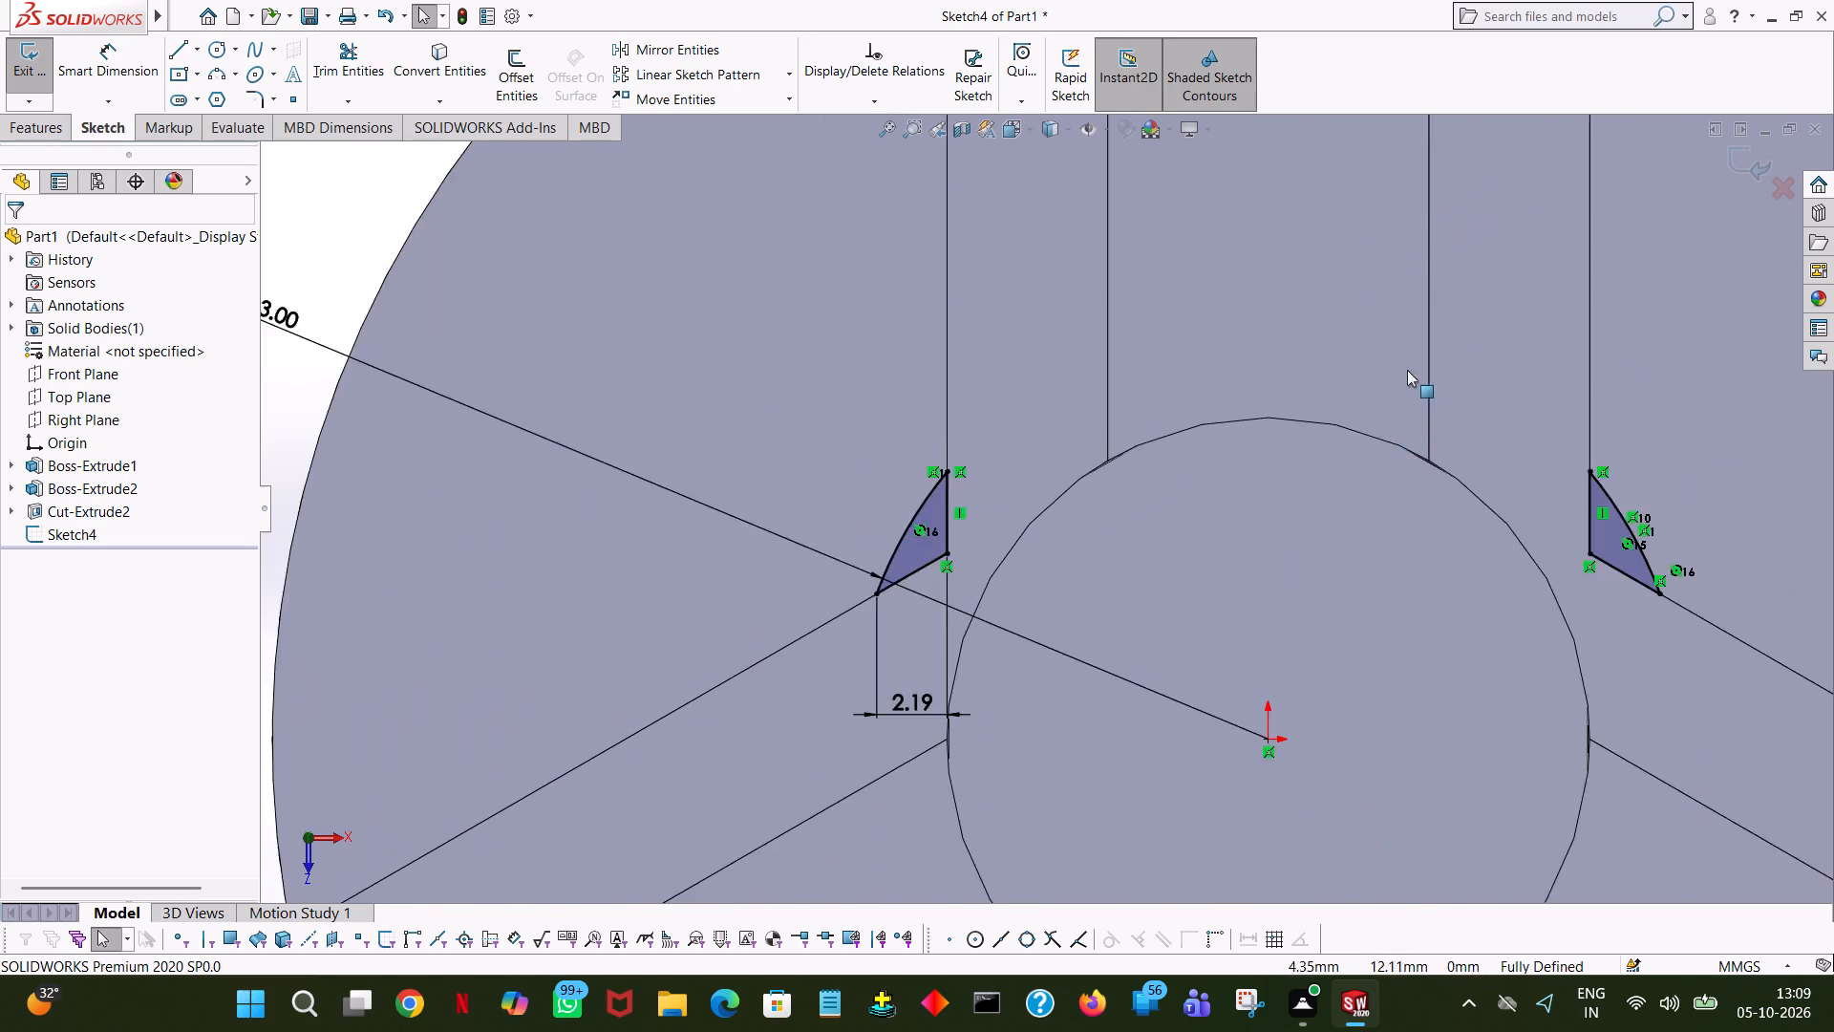
pyautogui.keyDown('ctrl'); pyautogui.scroll(9, 1407, 370); pyautogui.keyUp('ctrl')
pyautogui.keyDown('ctrl'); pyautogui.scroll(-2, 1277, 730); pyautogui.keyUp('ctrl')
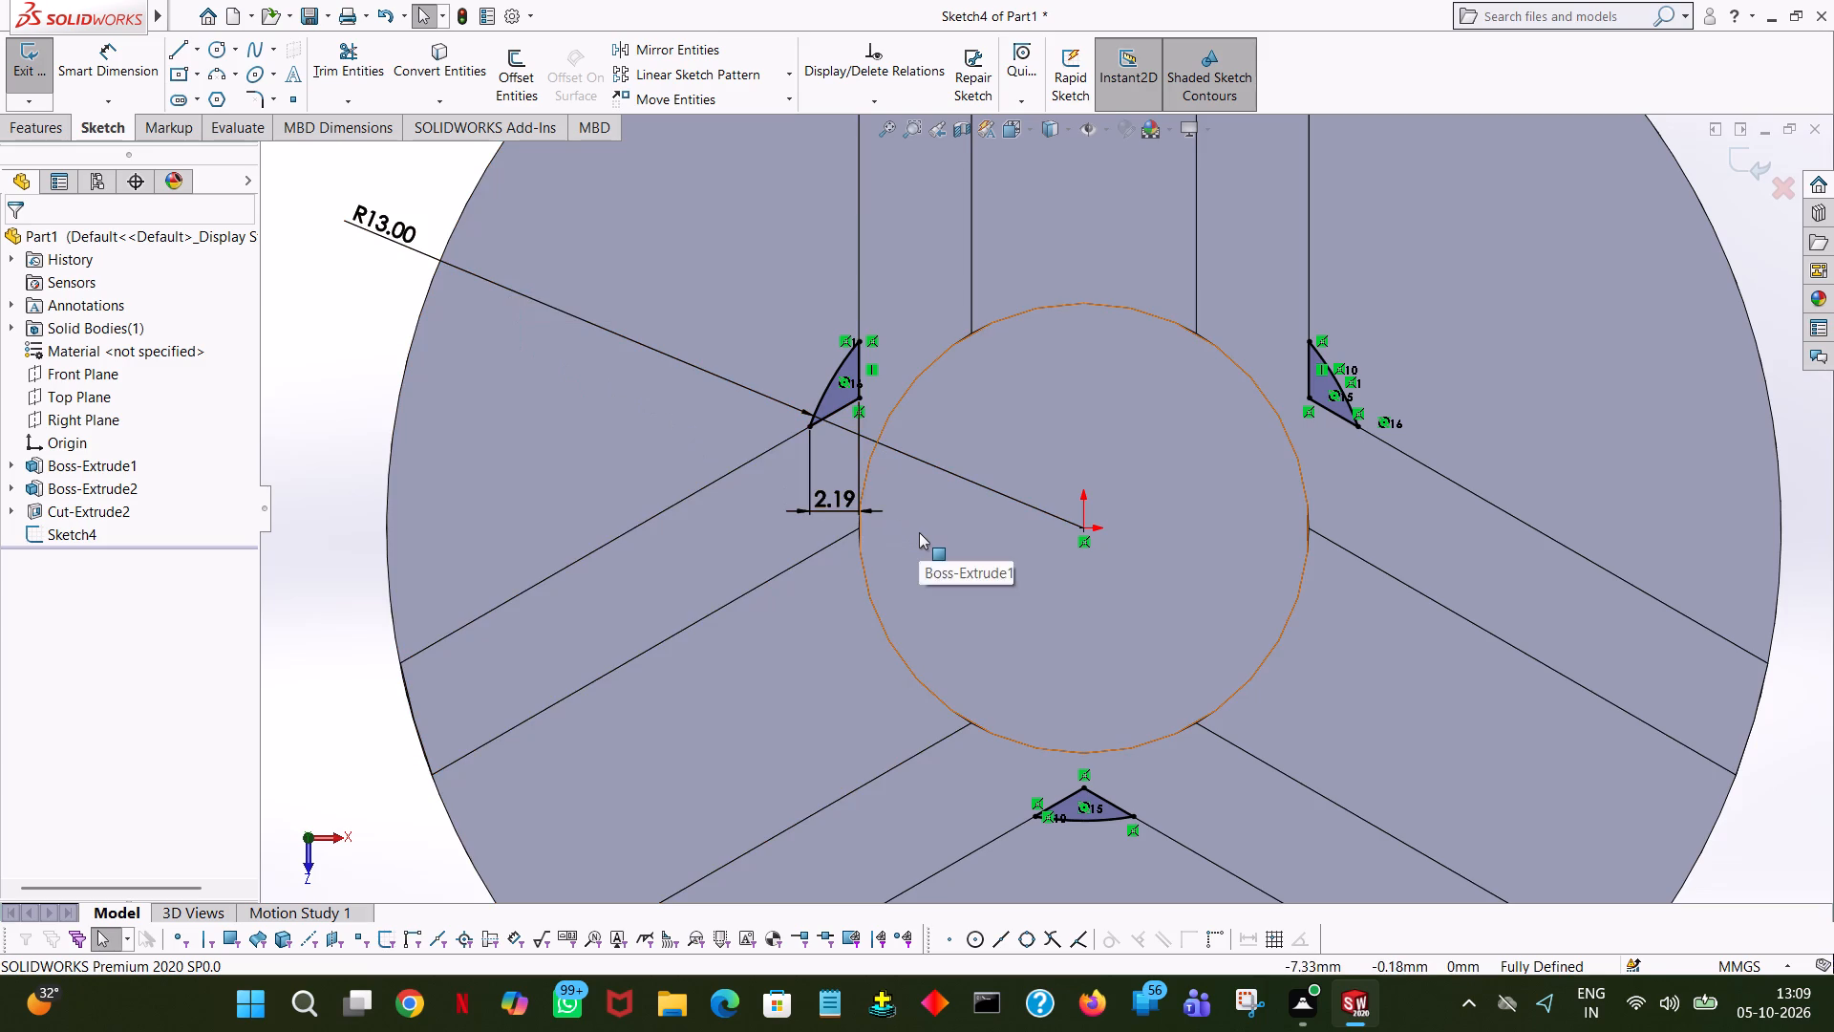
# Examine the corner profile with the 2.19 dimension, focusing on how its inner vertex meets the jaw edges.
pyautogui.moveTo(665, 334); pyautogui.dragTo(847, 346, button='middle')
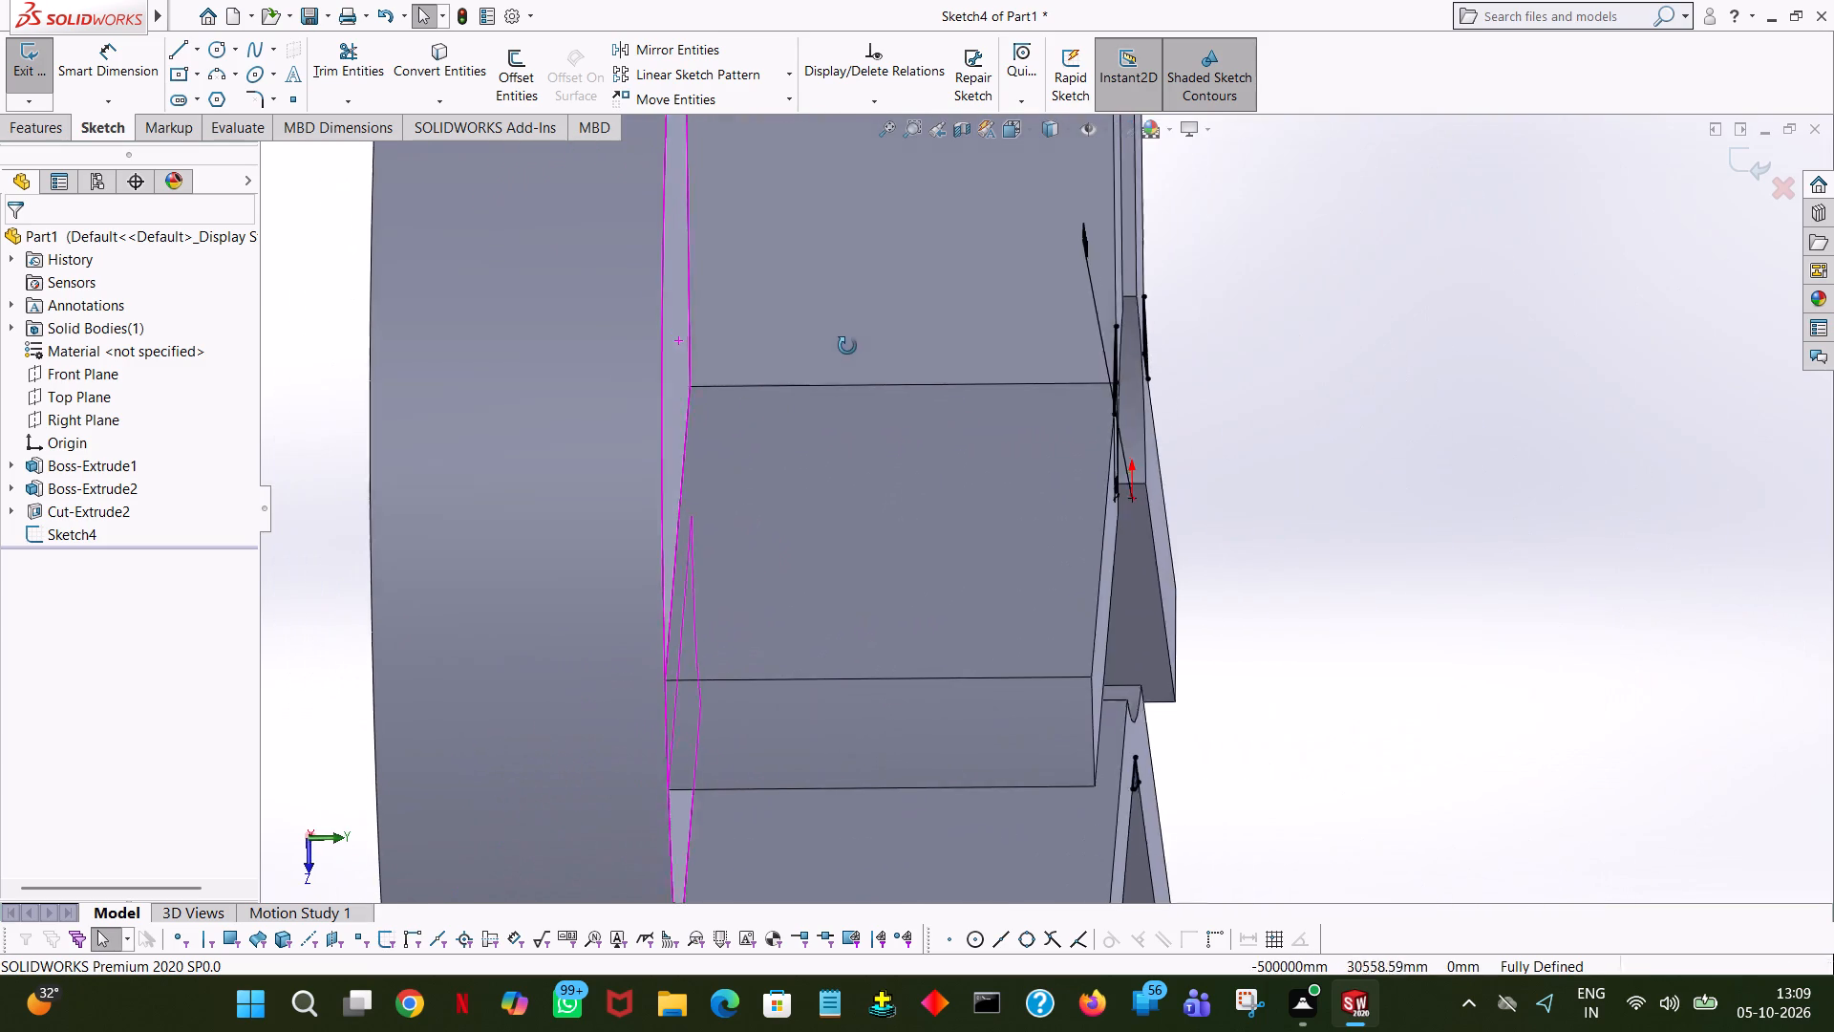
pyautogui.moveTo(847, 346); pyautogui.dragTo(718, 184, button='middle')
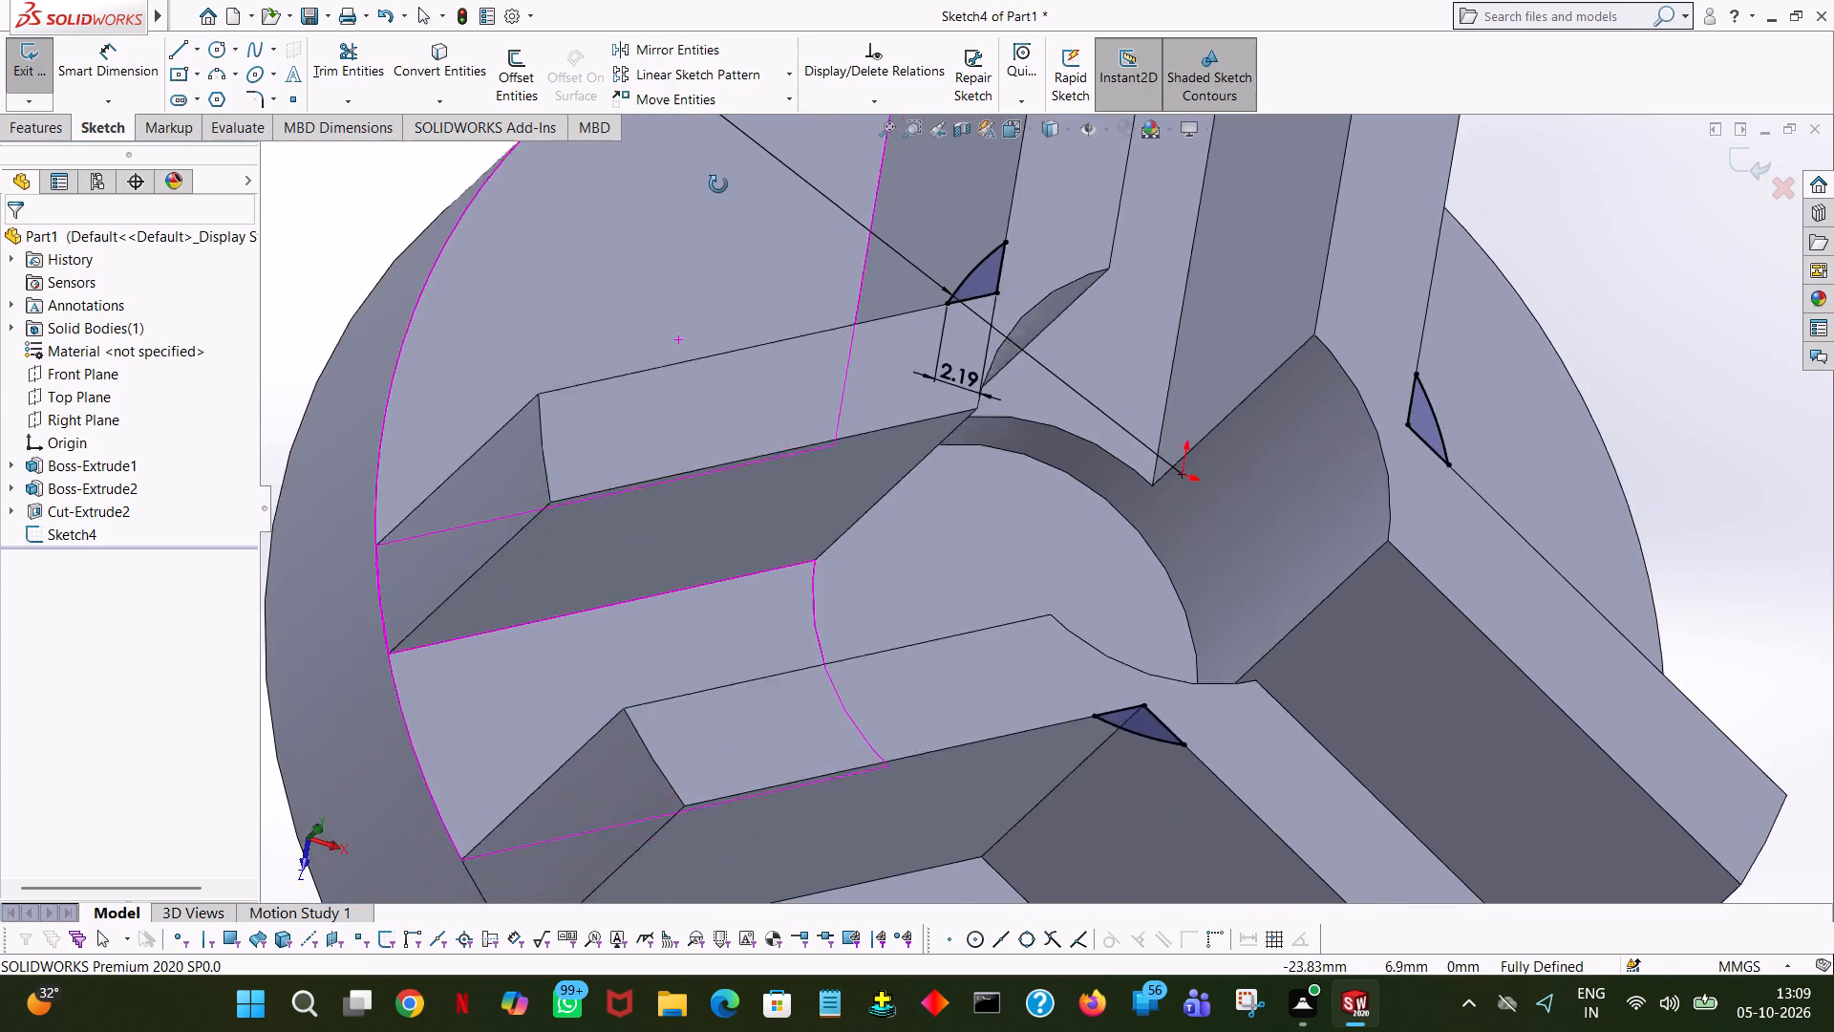
pyautogui.moveTo(718, 184); pyautogui.dragTo(726, 208, button='middle')
pyautogui.keyDown('ctrl'); pyautogui.scroll(-8, 1110, 393); pyautogui.keyUp('ctrl')
pyautogui.keyDown('ctrl'); pyautogui.scroll(-2, 874, 275); pyautogui.keyUp('ctrl')
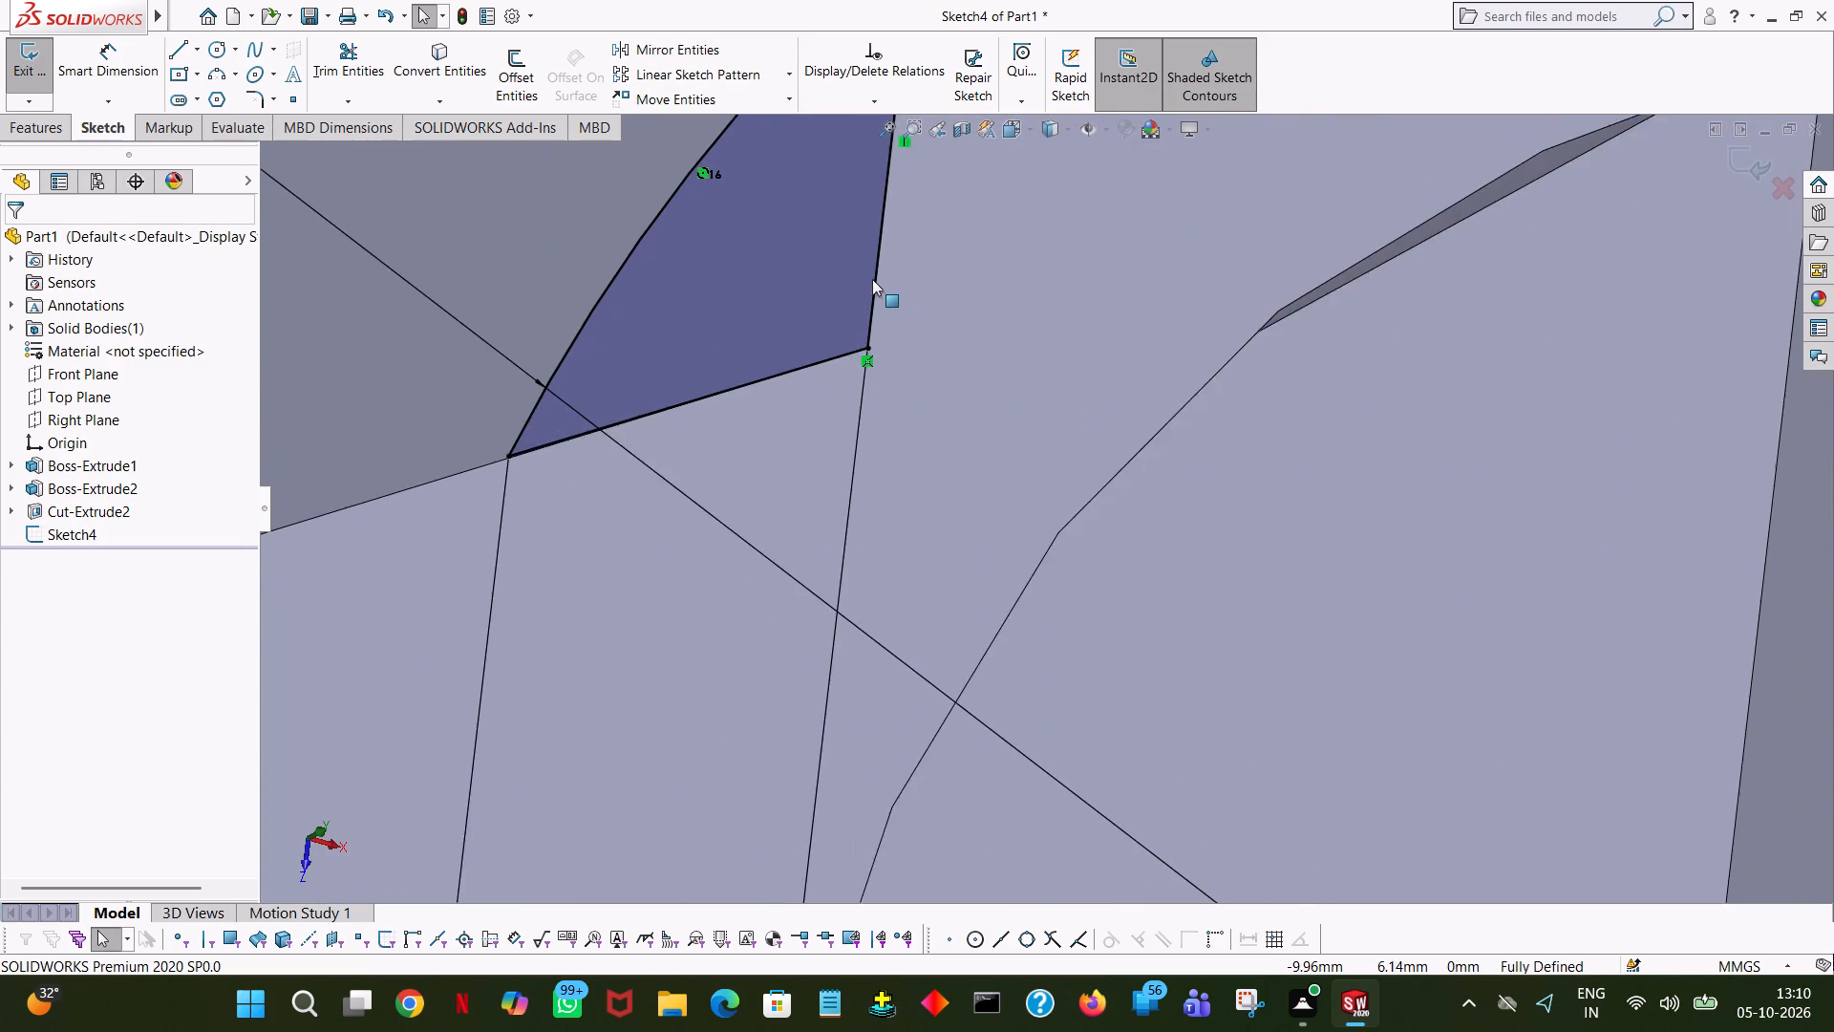
pyautogui.keyDown('ctrl'); pyautogui.scroll(-5, 872, 279); pyautogui.keyUp('ctrl')
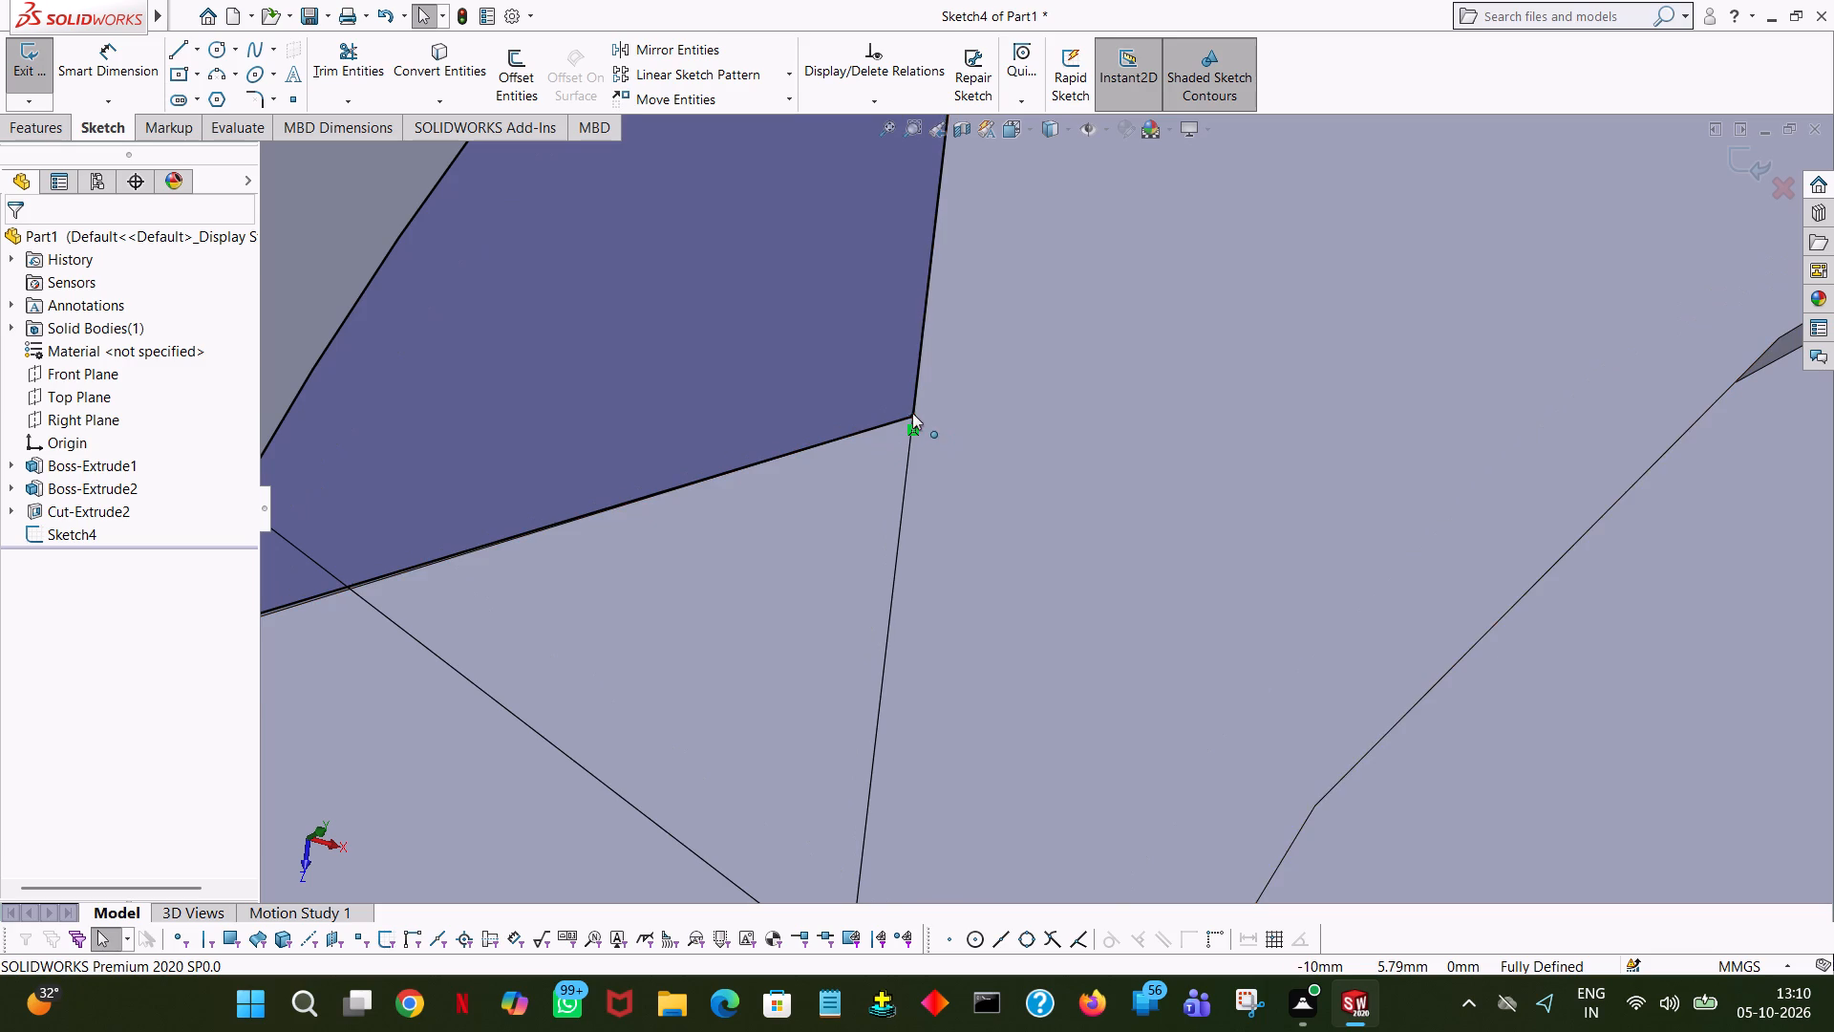
pyautogui.keyDown('ctrl'); pyautogui.scroll(1, 907, 416); pyautogui.keyUp('ctrl')
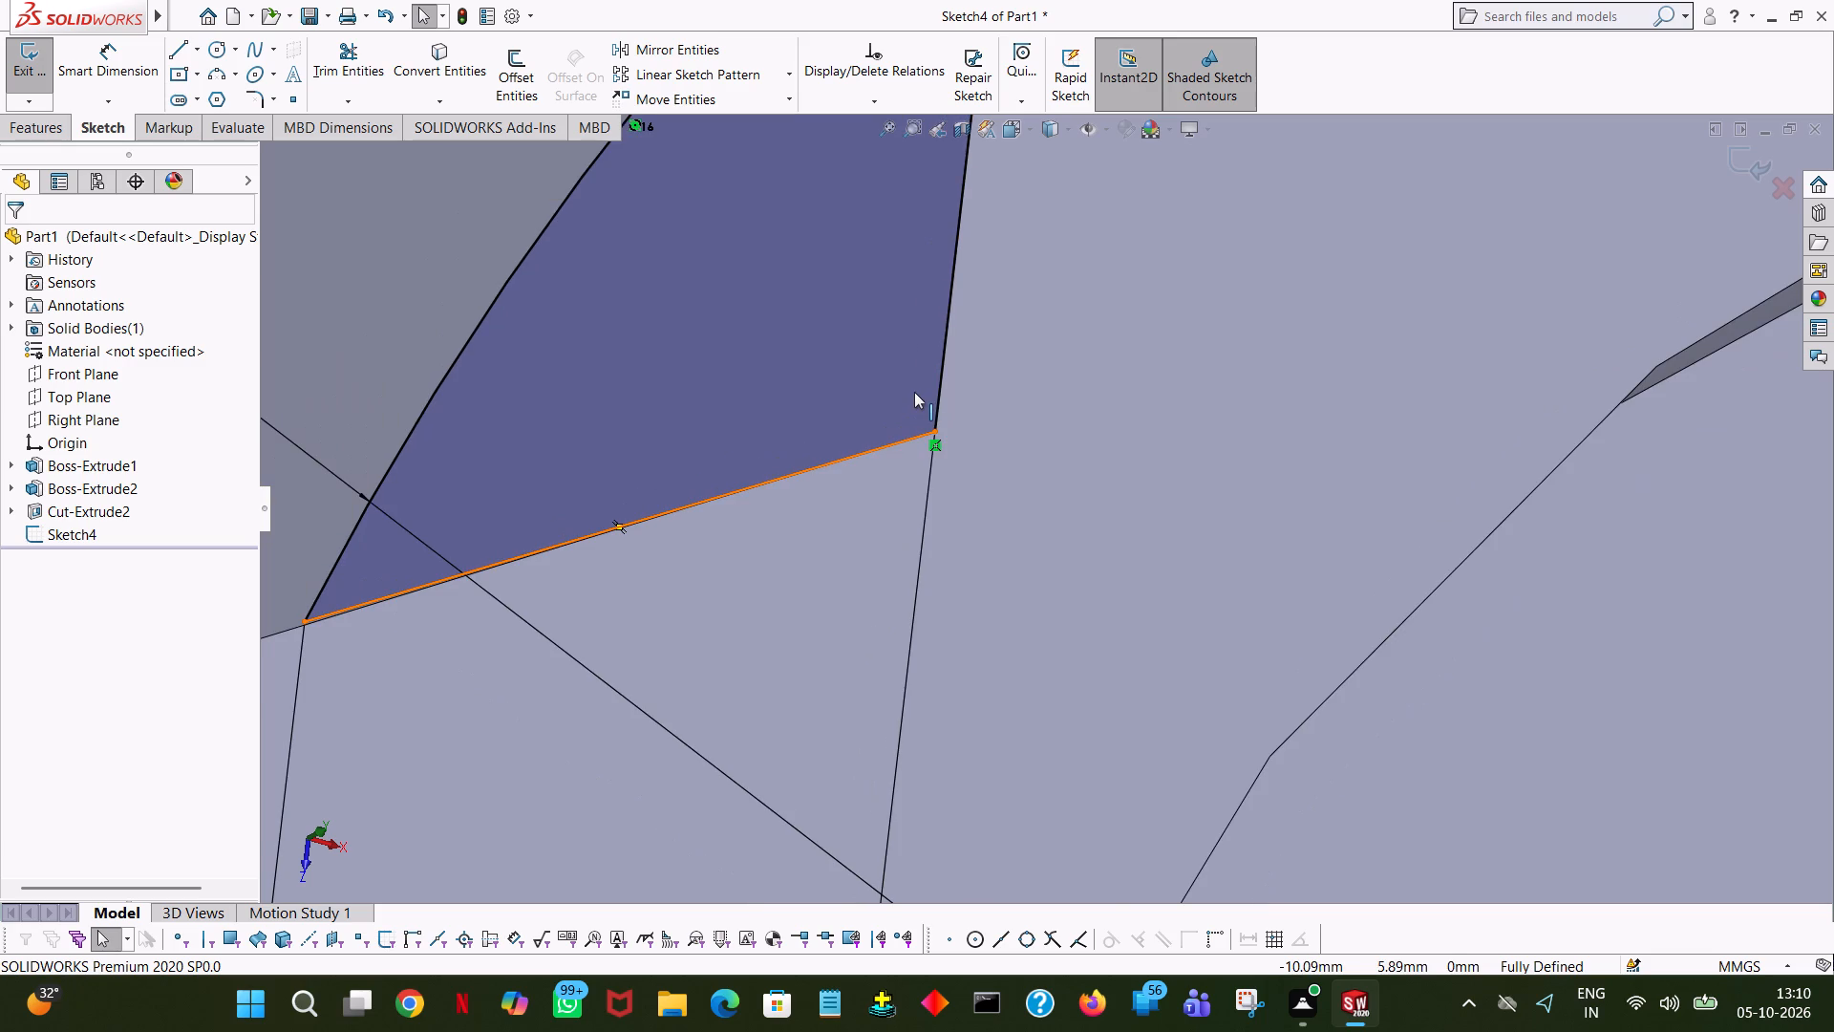
pyautogui.keyDown('ctrl'); pyautogui.scroll(-8, 967, 474); pyautogui.keyUp('ctrl')
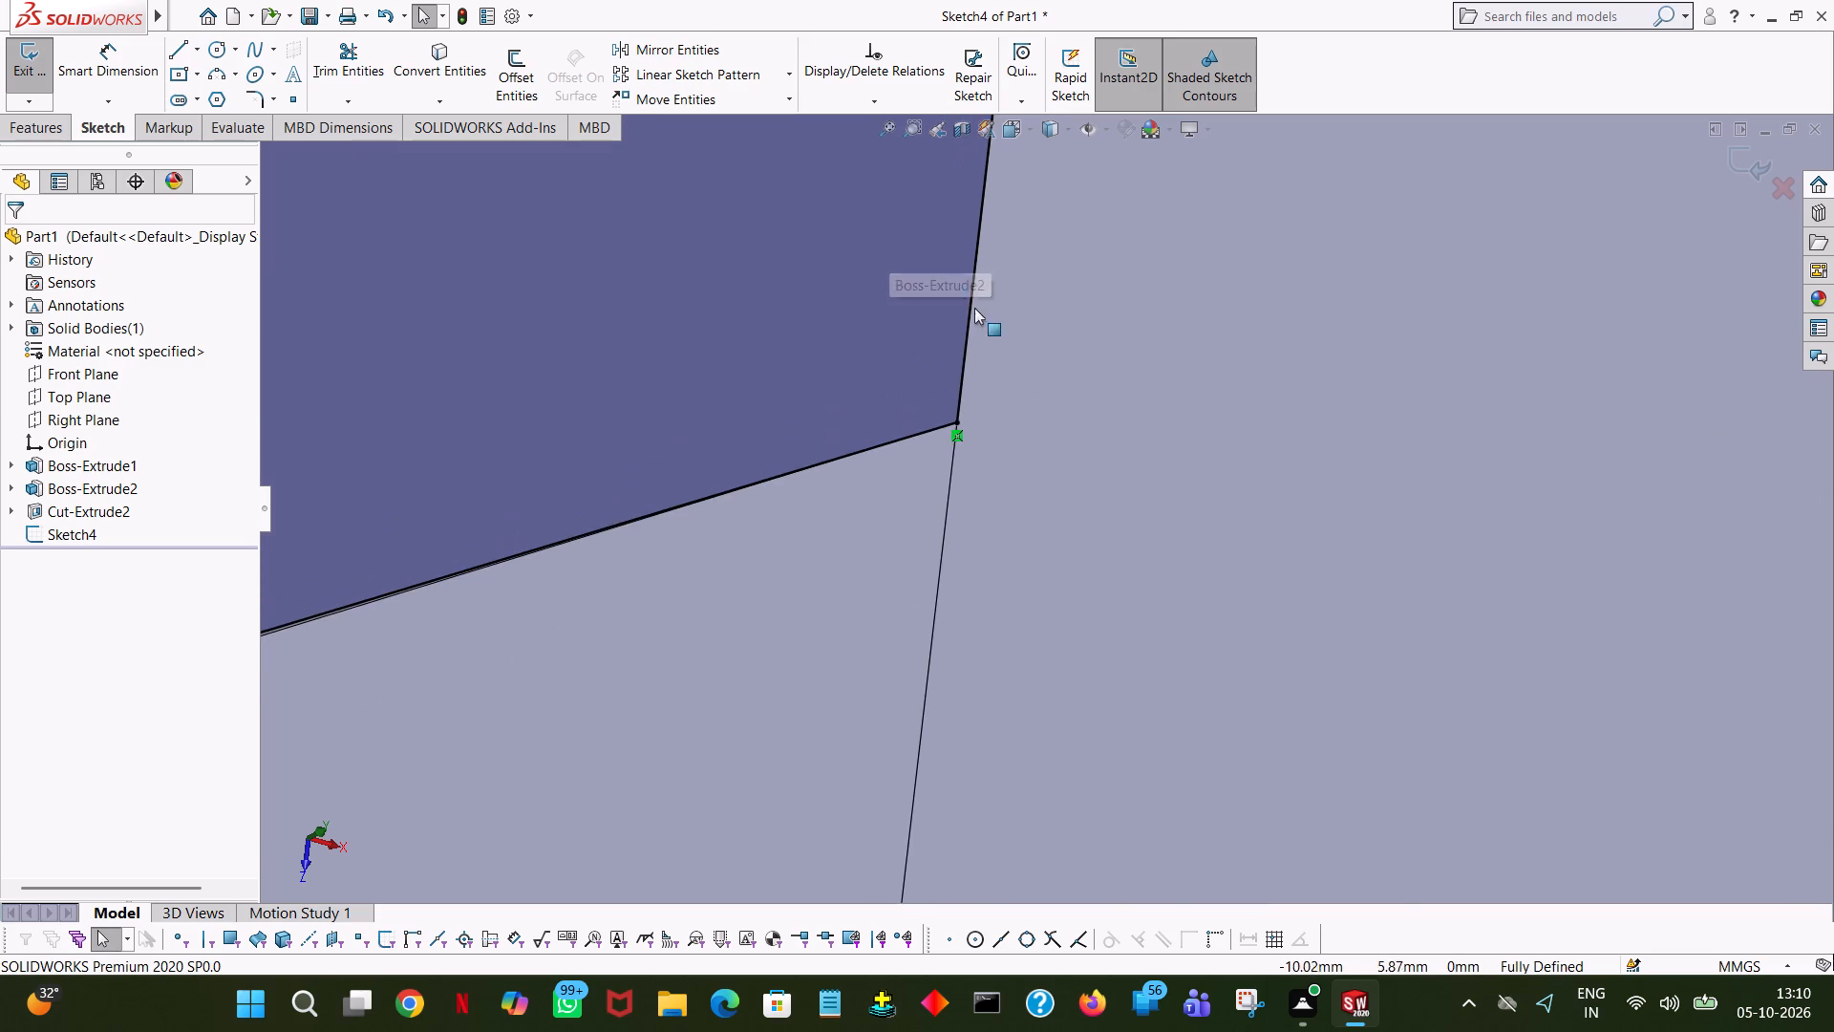
pyautogui.keyDown('ctrl'); pyautogui.scroll(-3, 974, 308); pyautogui.keyUp('ctrl')
pyautogui.keyDown('ctrl'); pyautogui.scroll(-1, 915, 466); pyautogui.keyUp('ctrl')
pyautogui.keyDown('ctrl'); pyautogui.scroll(1, 939, 415); pyautogui.keyUp('ctrl')
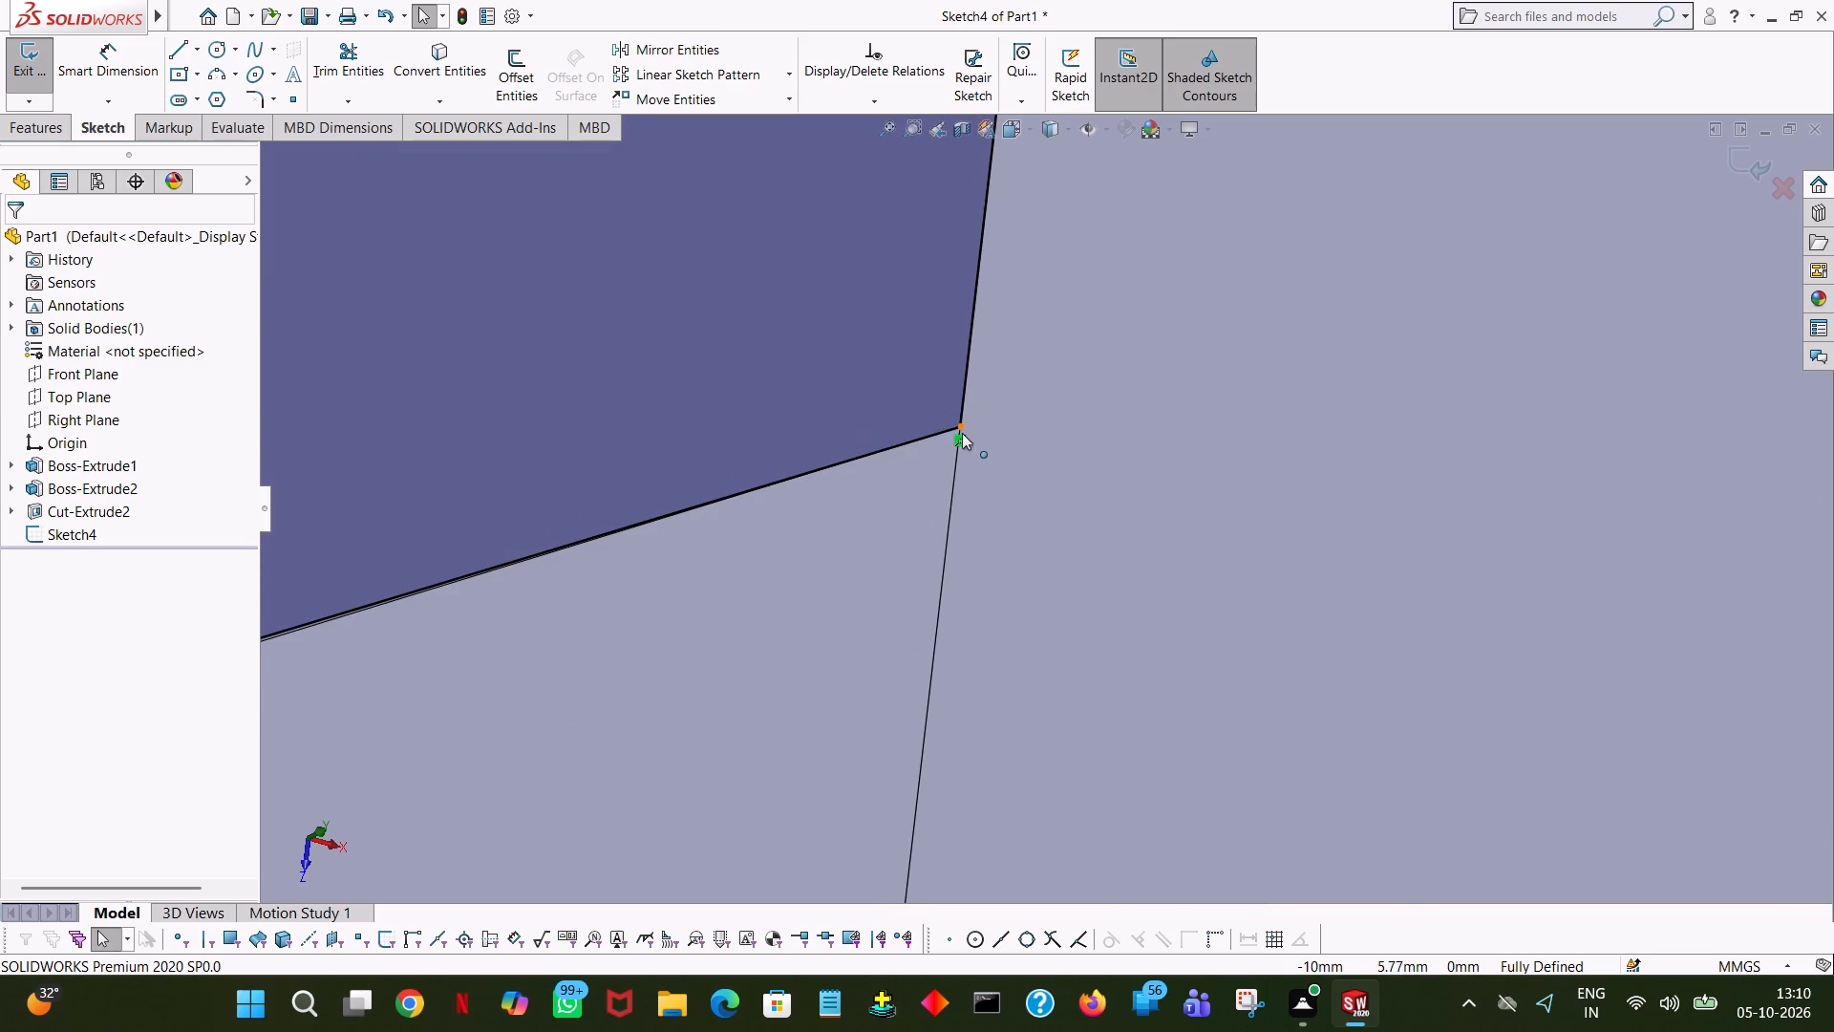
pyautogui.keyDown('ctrl'); pyautogui.scroll(15, 970, 445); pyautogui.keyUp('ctrl')
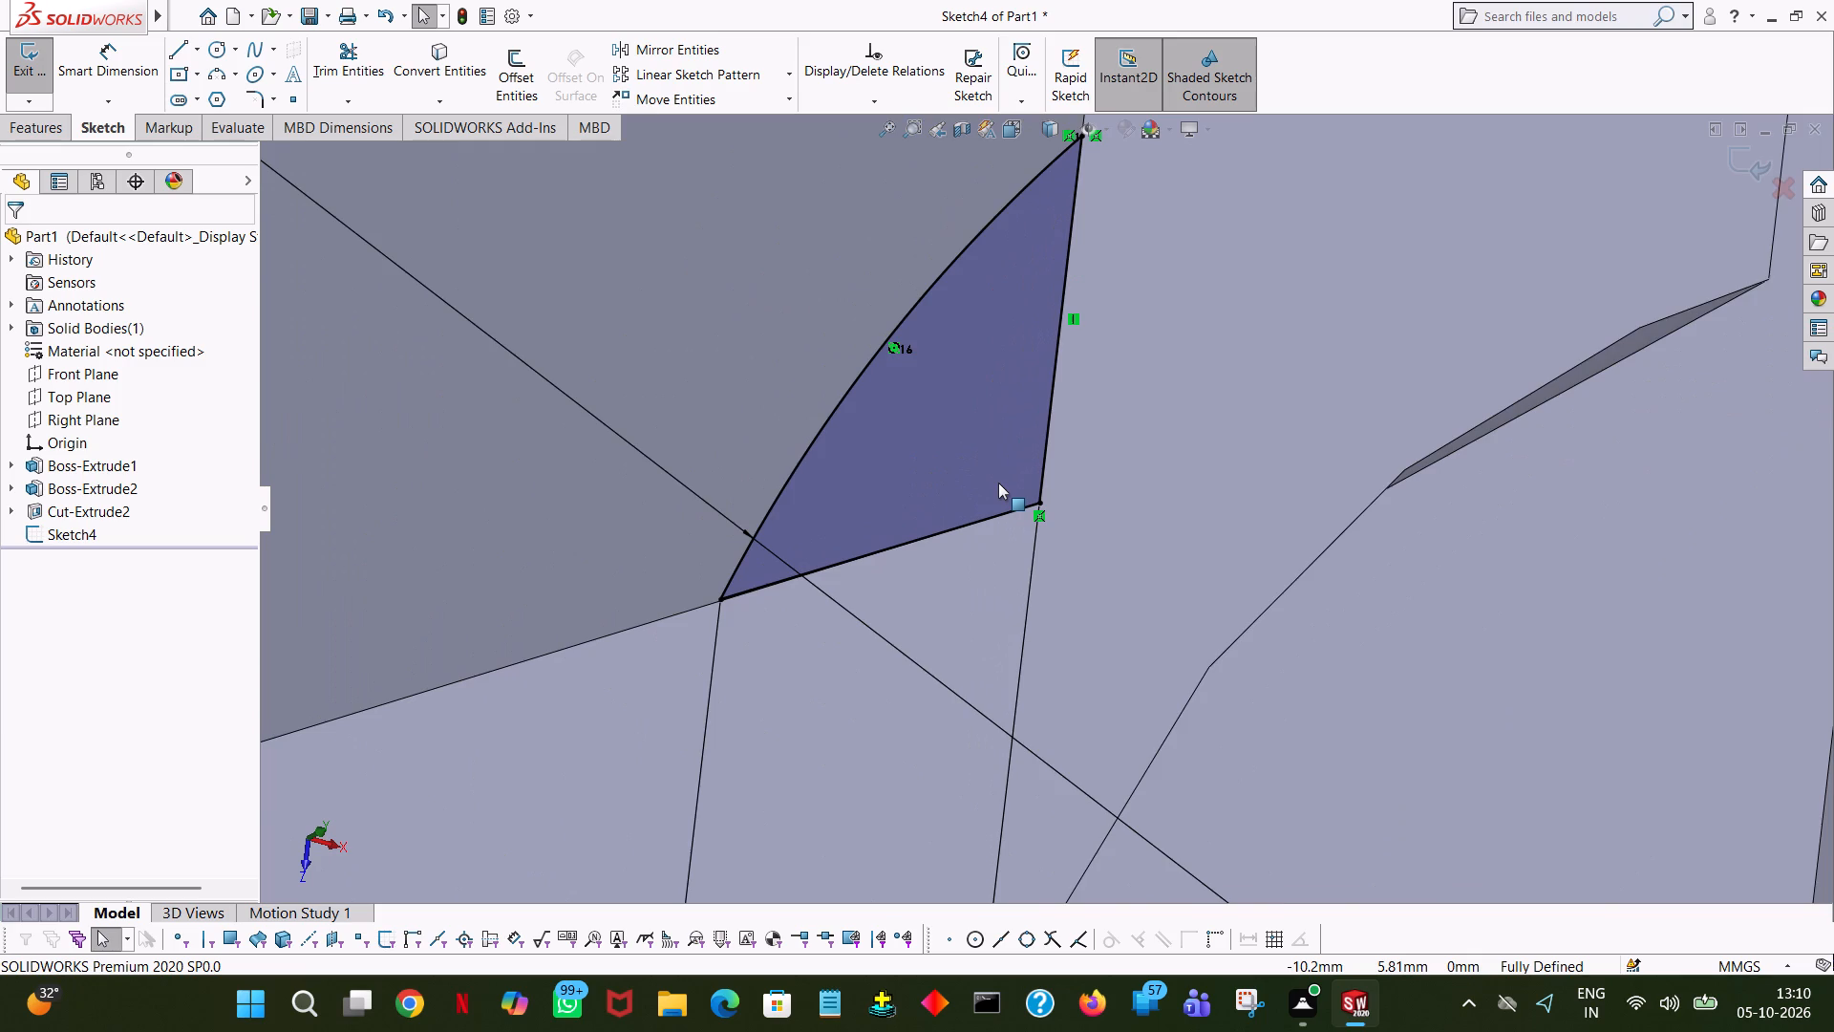
pyautogui.keyDown('ctrl'); pyautogui.scroll(11, 998, 483); pyautogui.keyUp('ctrl')
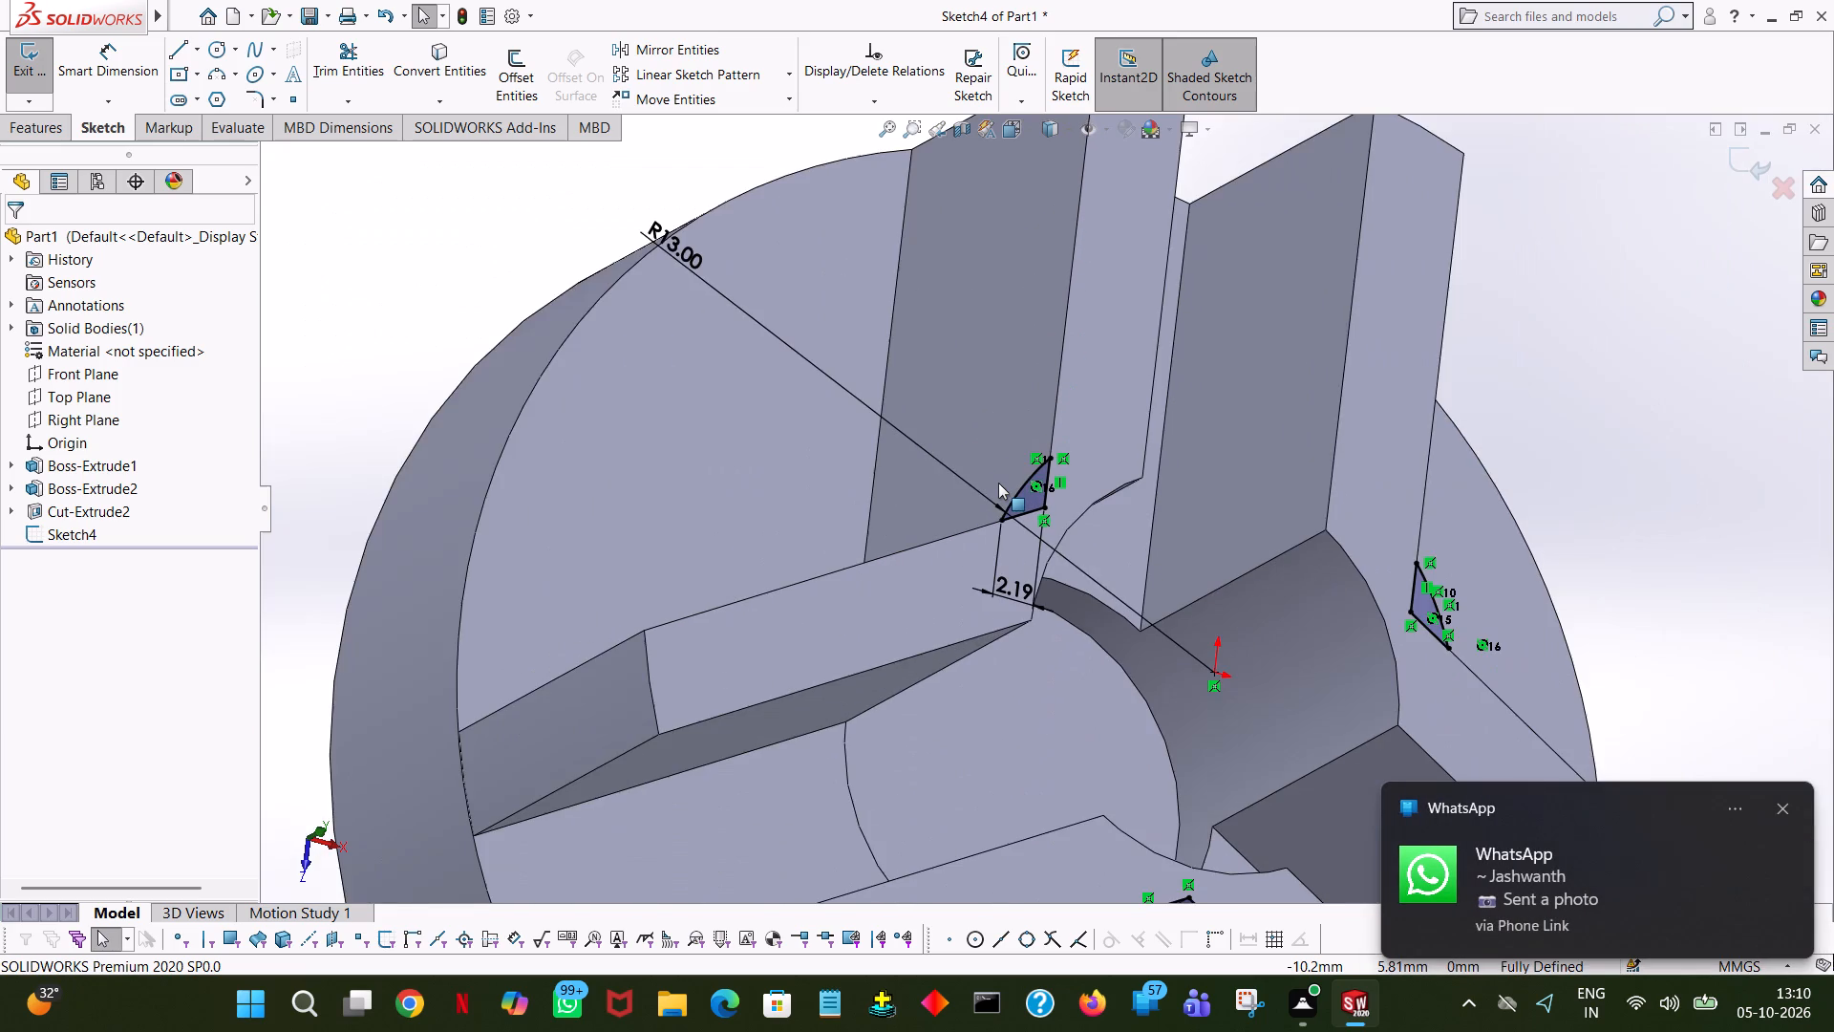
pyautogui.keyDown('ctrl'); pyautogui.scroll(9, 998, 483); pyautogui.keyUp('ctrl')
pyautogui.keyDown('ctrl'); pyautogui.scroll(-7, 1078, 538); pyautogui.keyUp('ctrl')
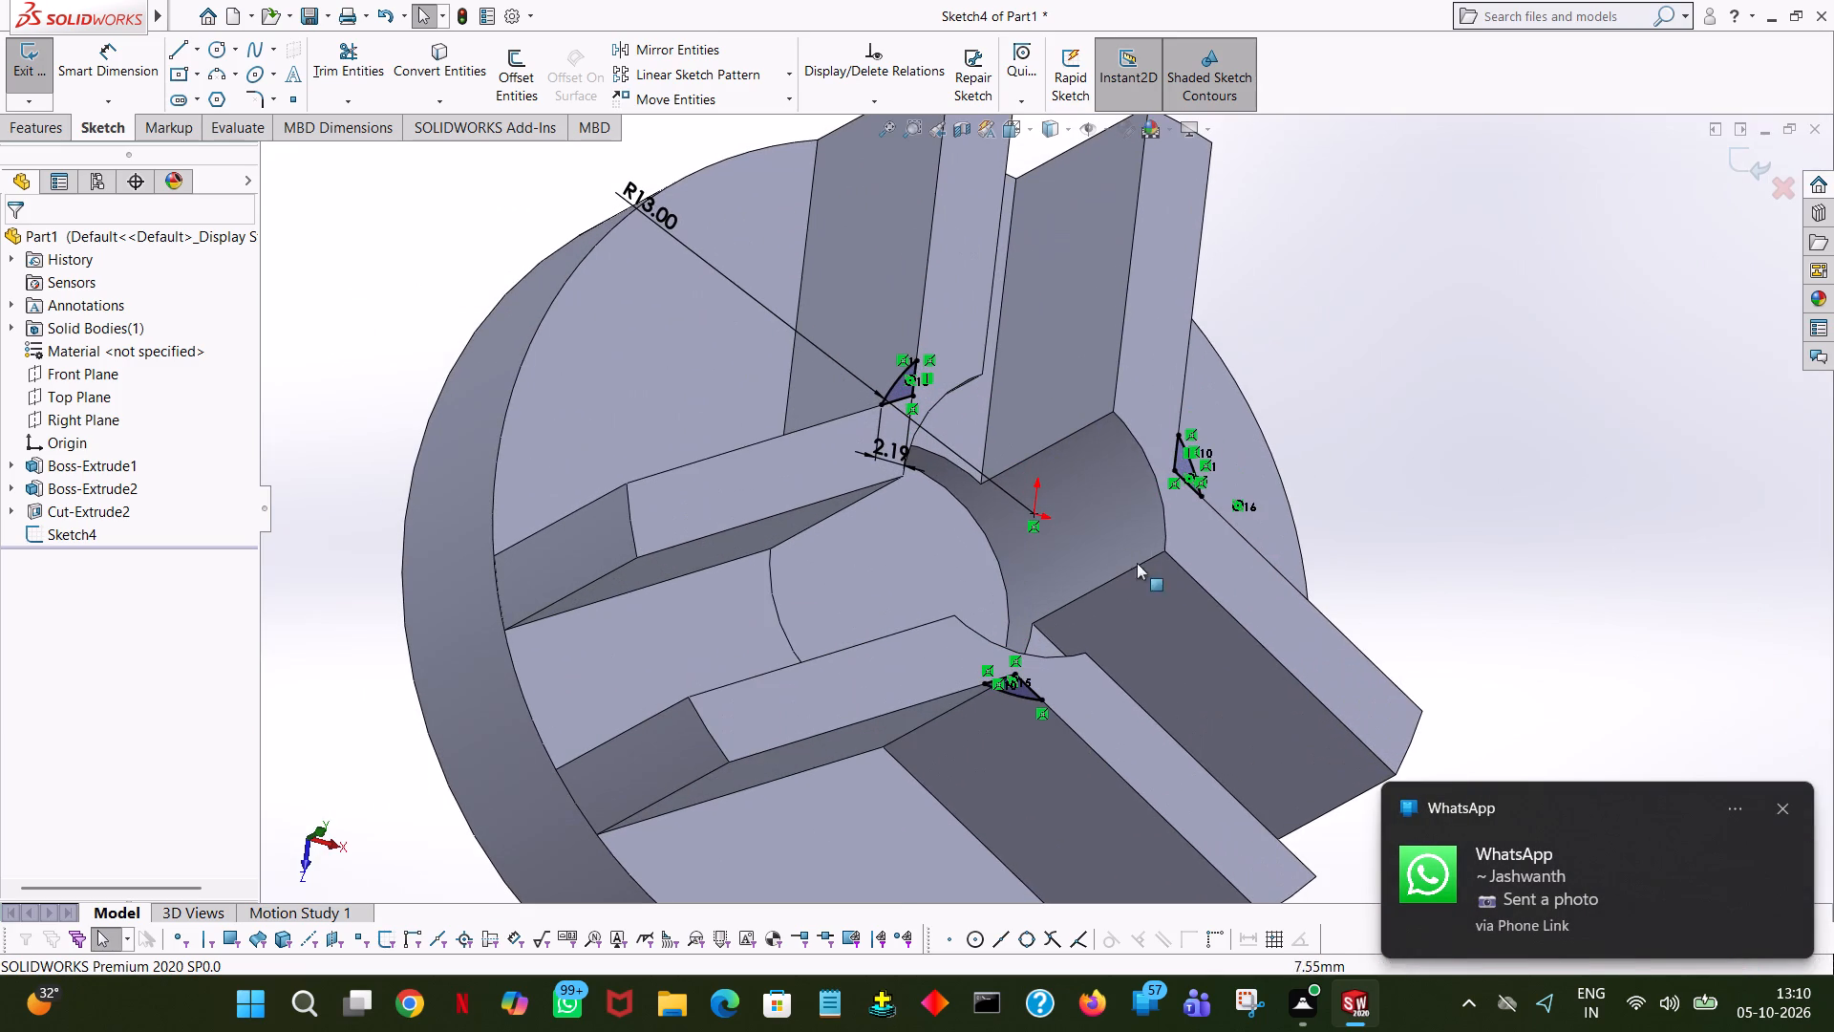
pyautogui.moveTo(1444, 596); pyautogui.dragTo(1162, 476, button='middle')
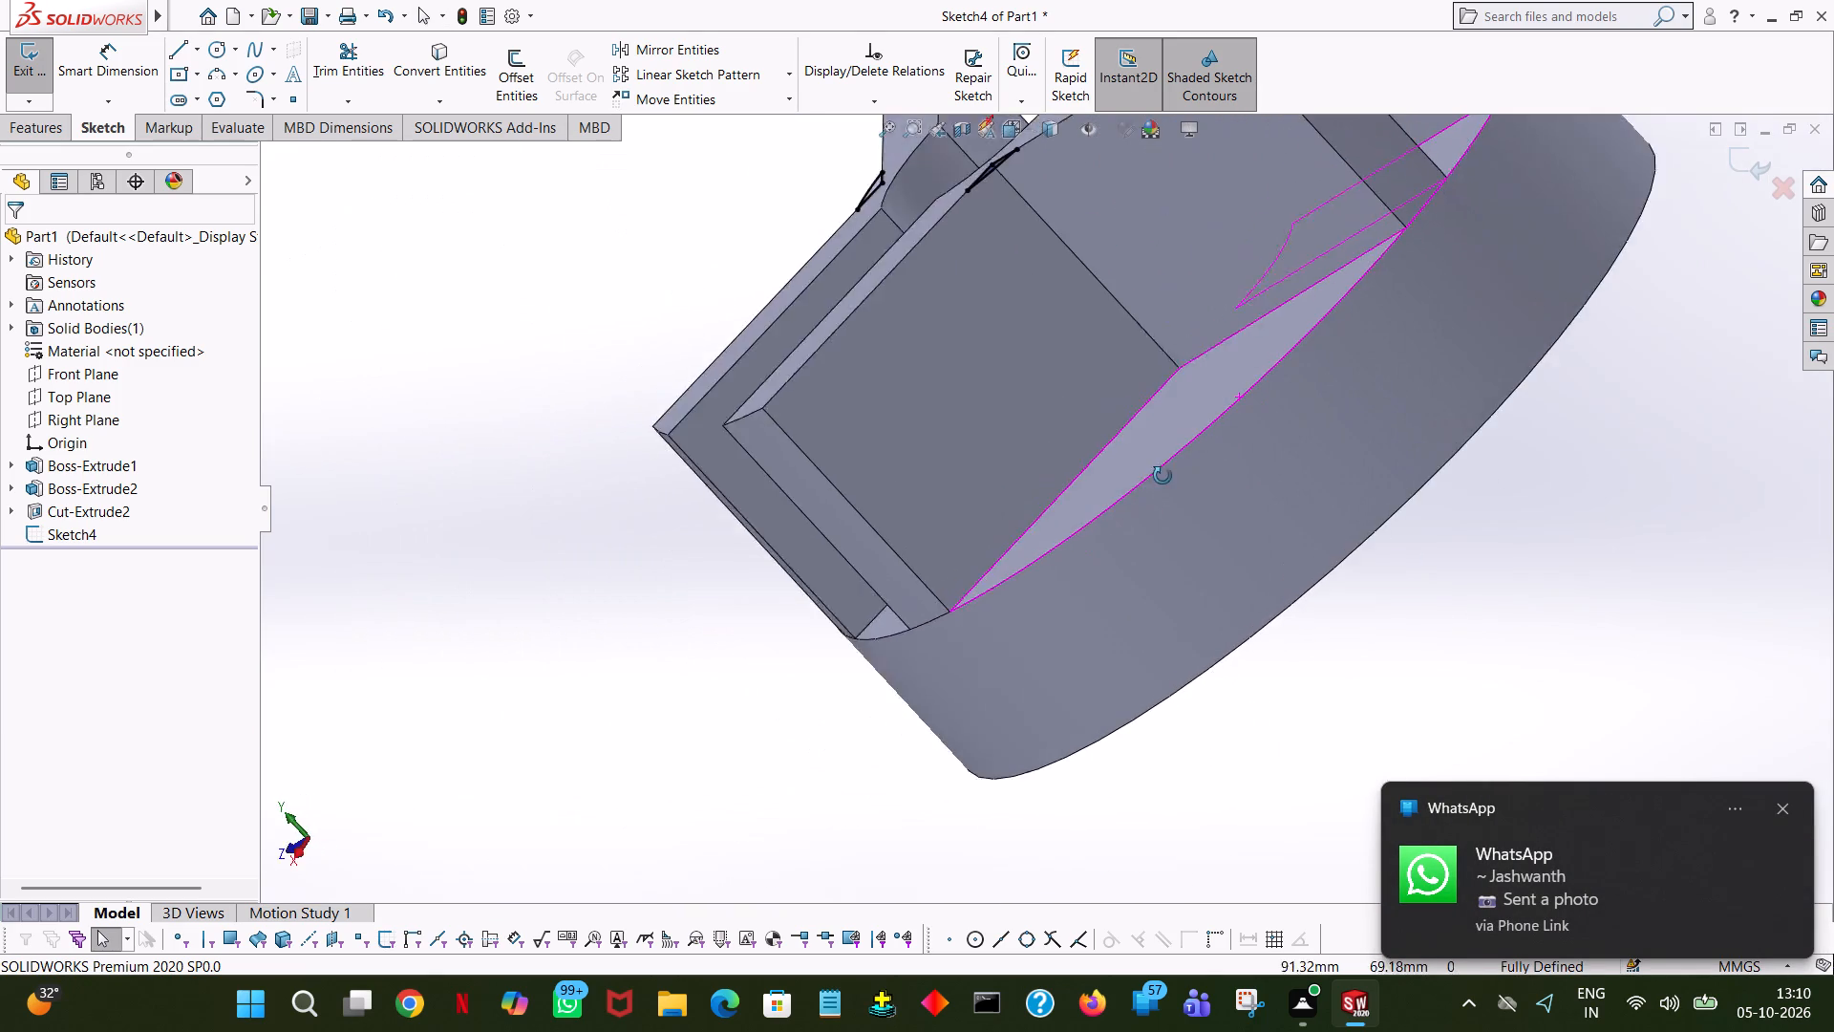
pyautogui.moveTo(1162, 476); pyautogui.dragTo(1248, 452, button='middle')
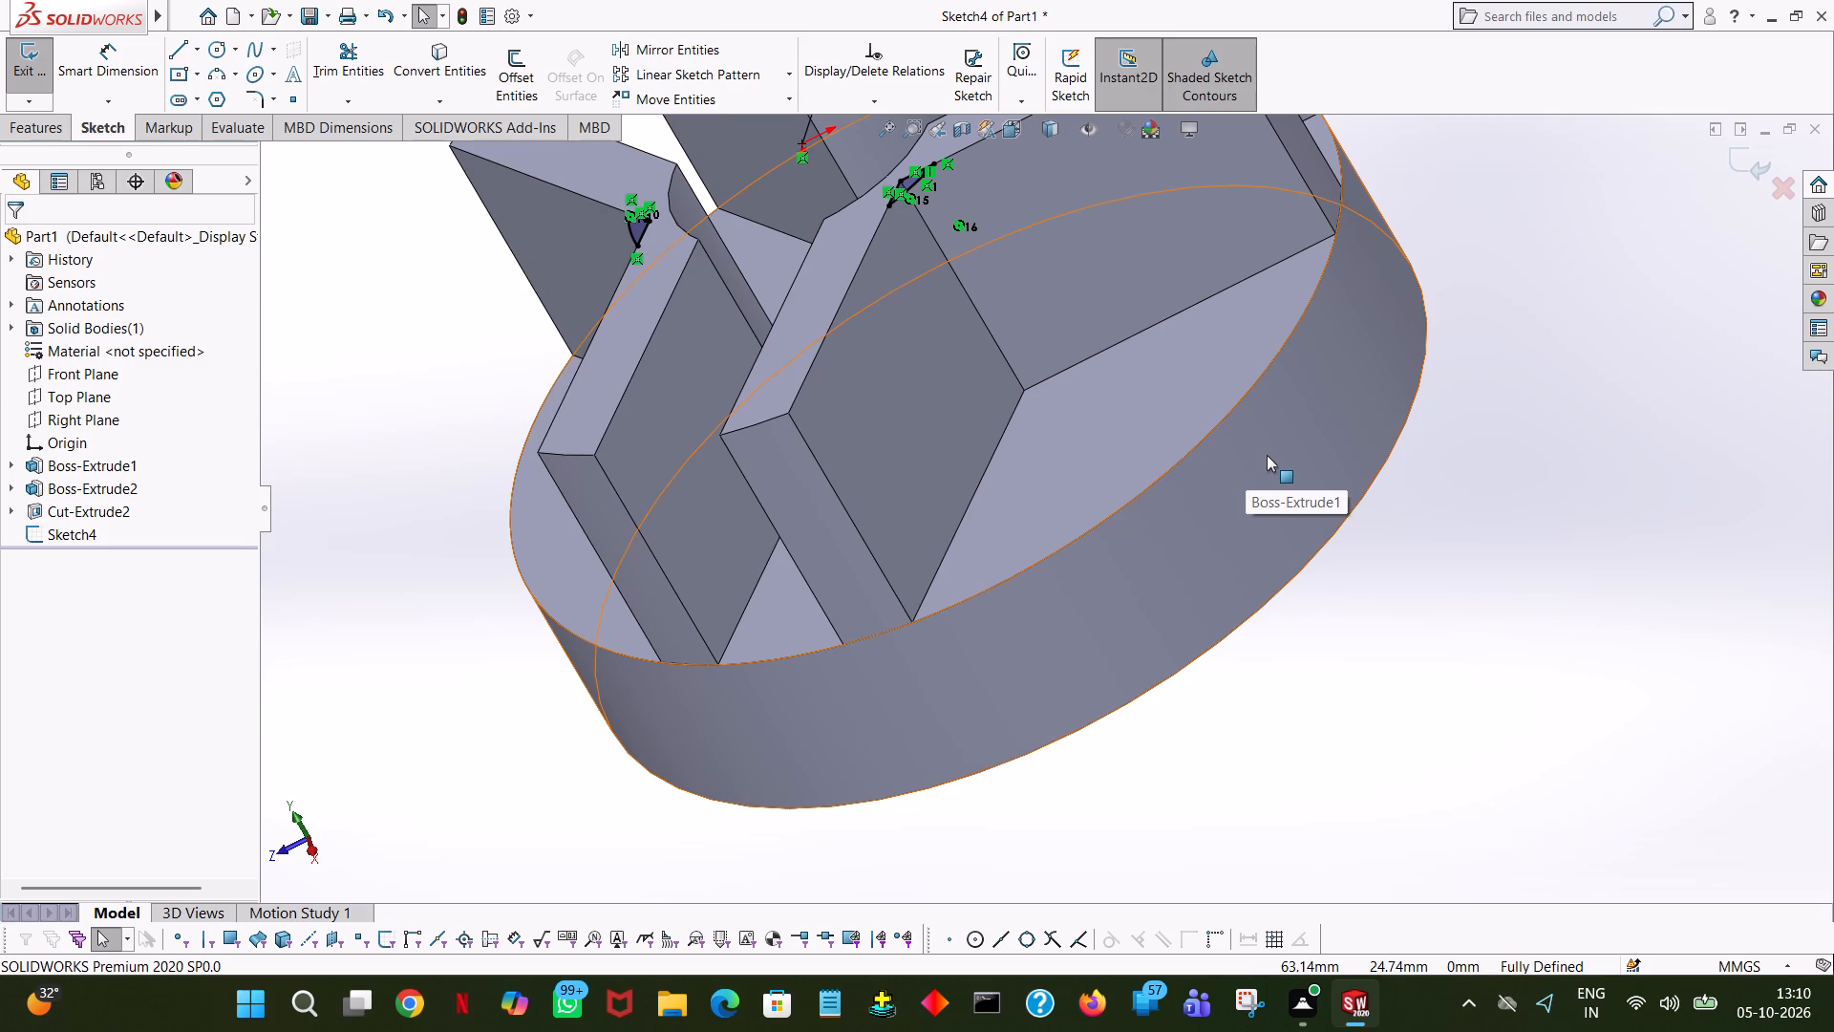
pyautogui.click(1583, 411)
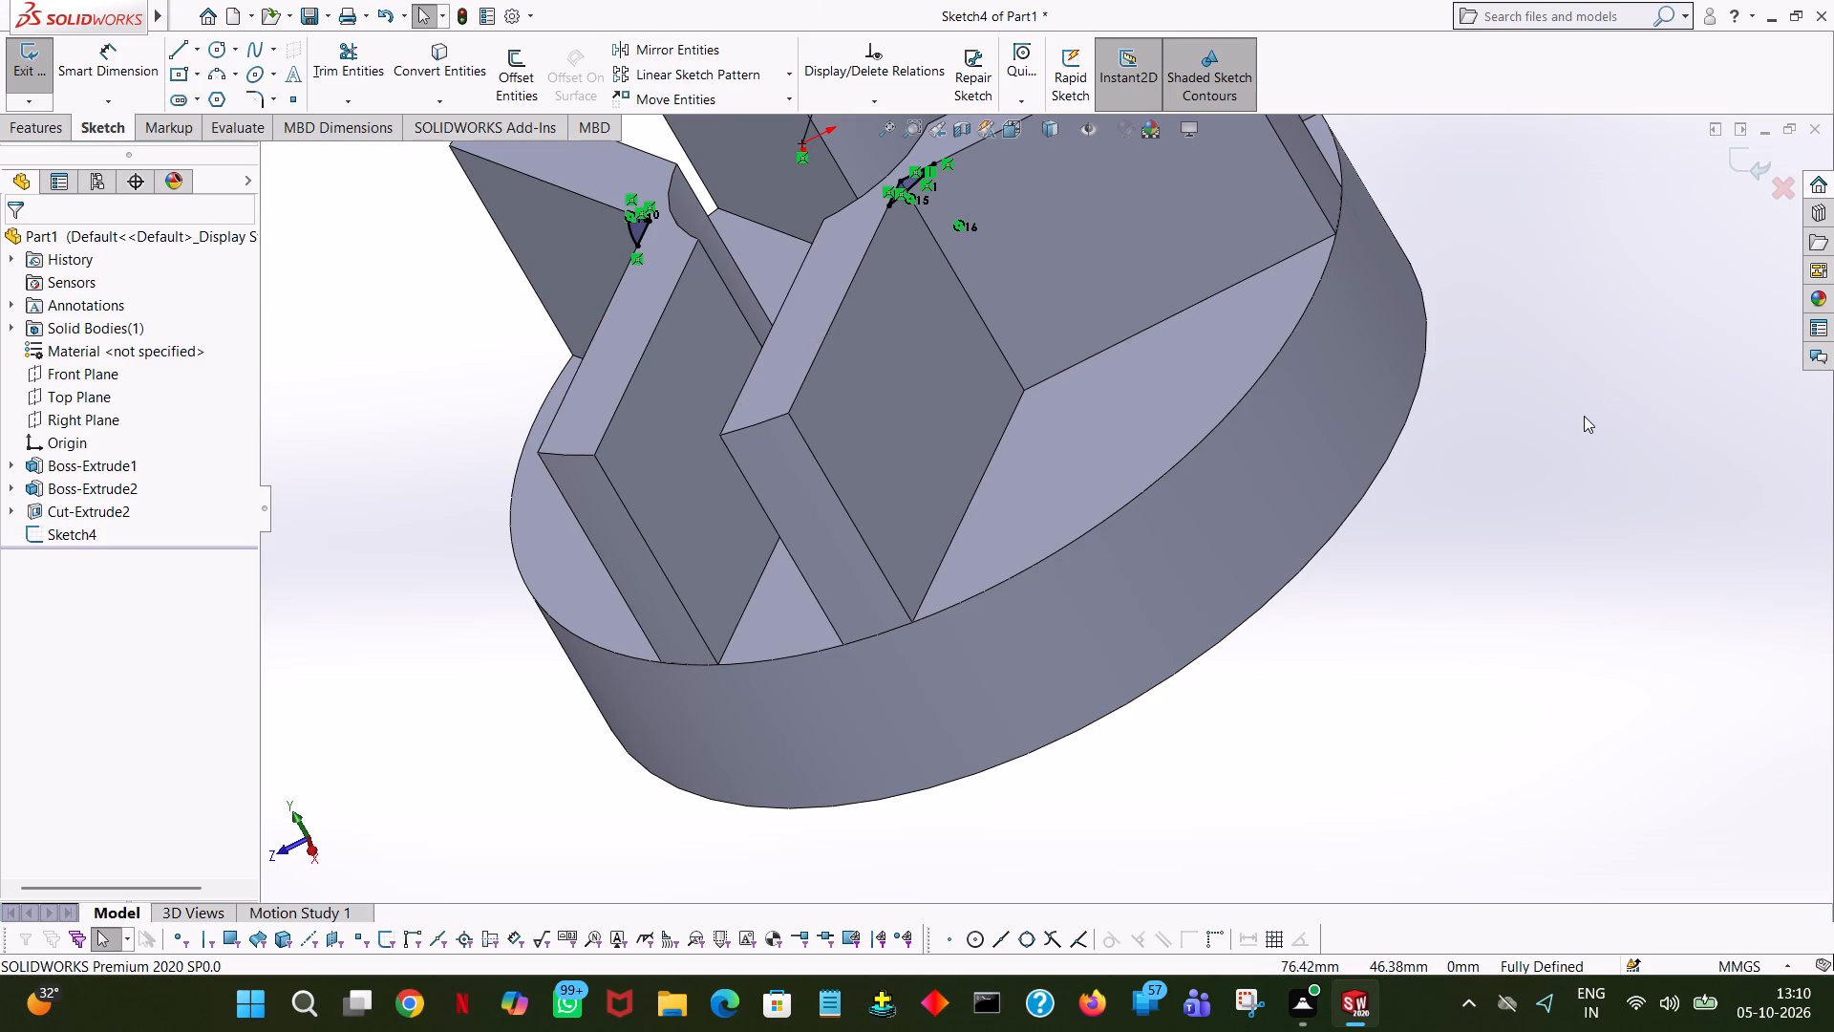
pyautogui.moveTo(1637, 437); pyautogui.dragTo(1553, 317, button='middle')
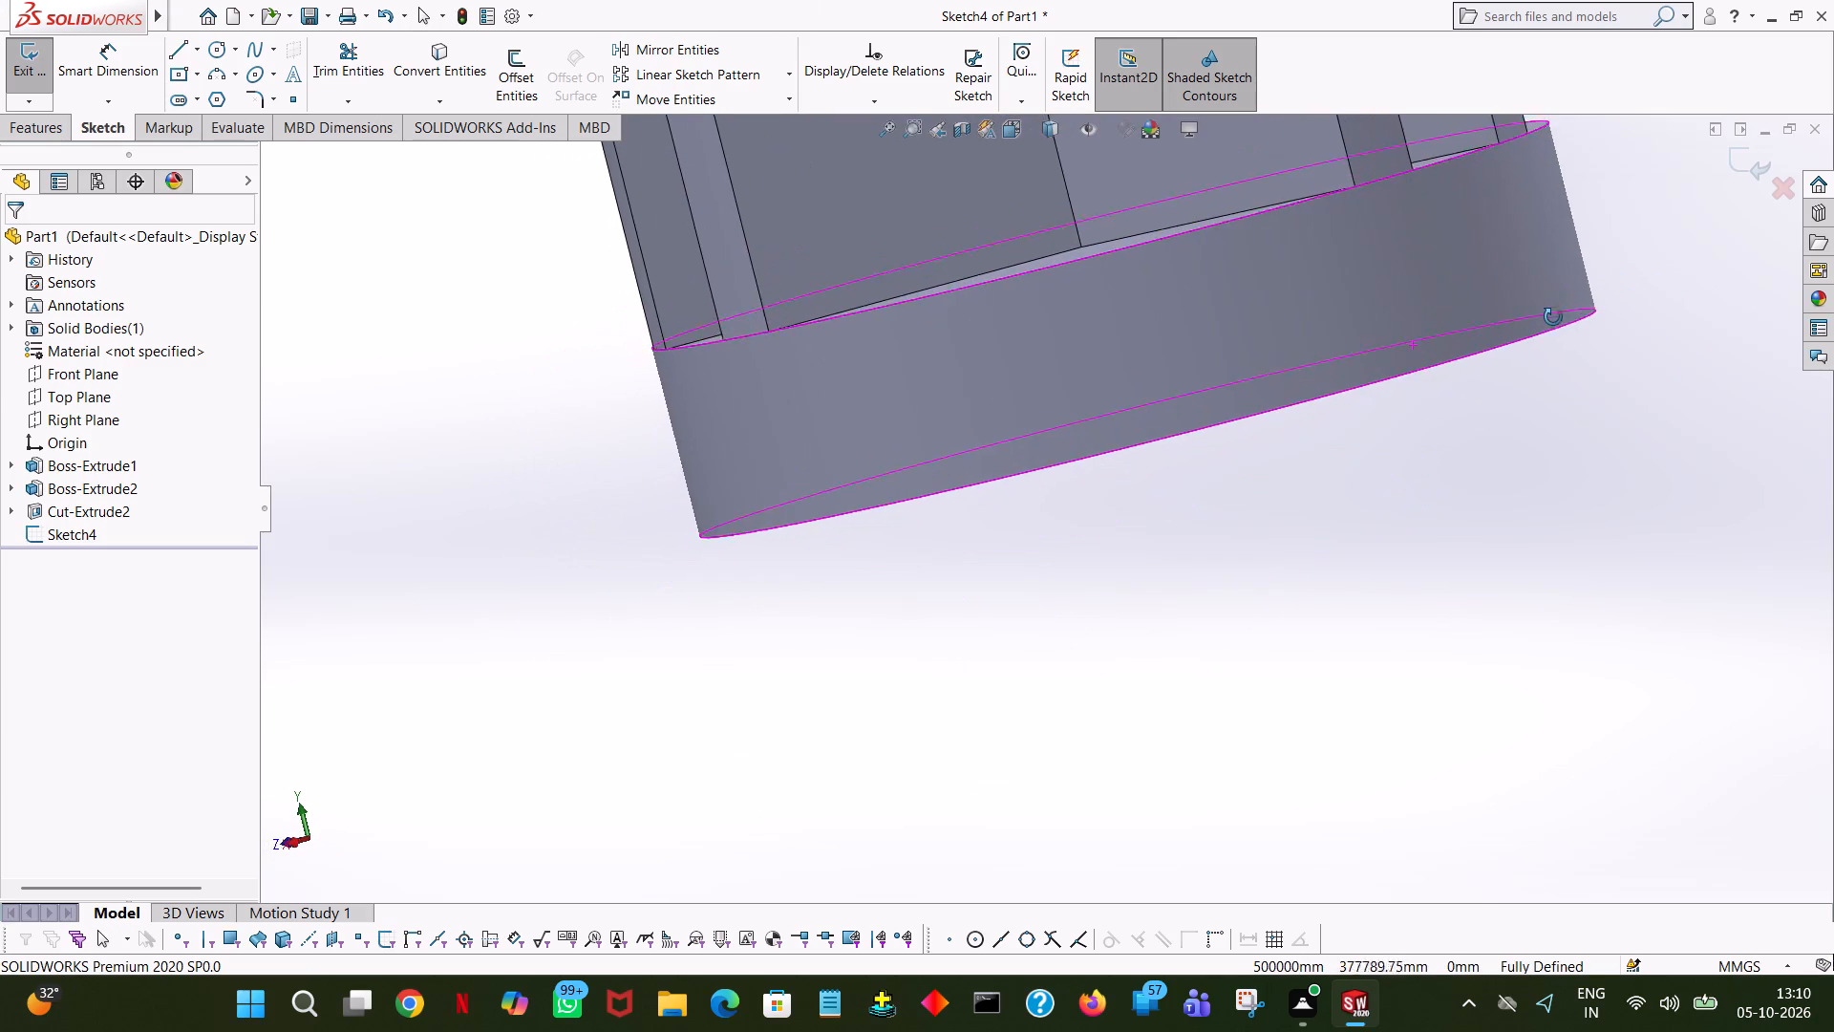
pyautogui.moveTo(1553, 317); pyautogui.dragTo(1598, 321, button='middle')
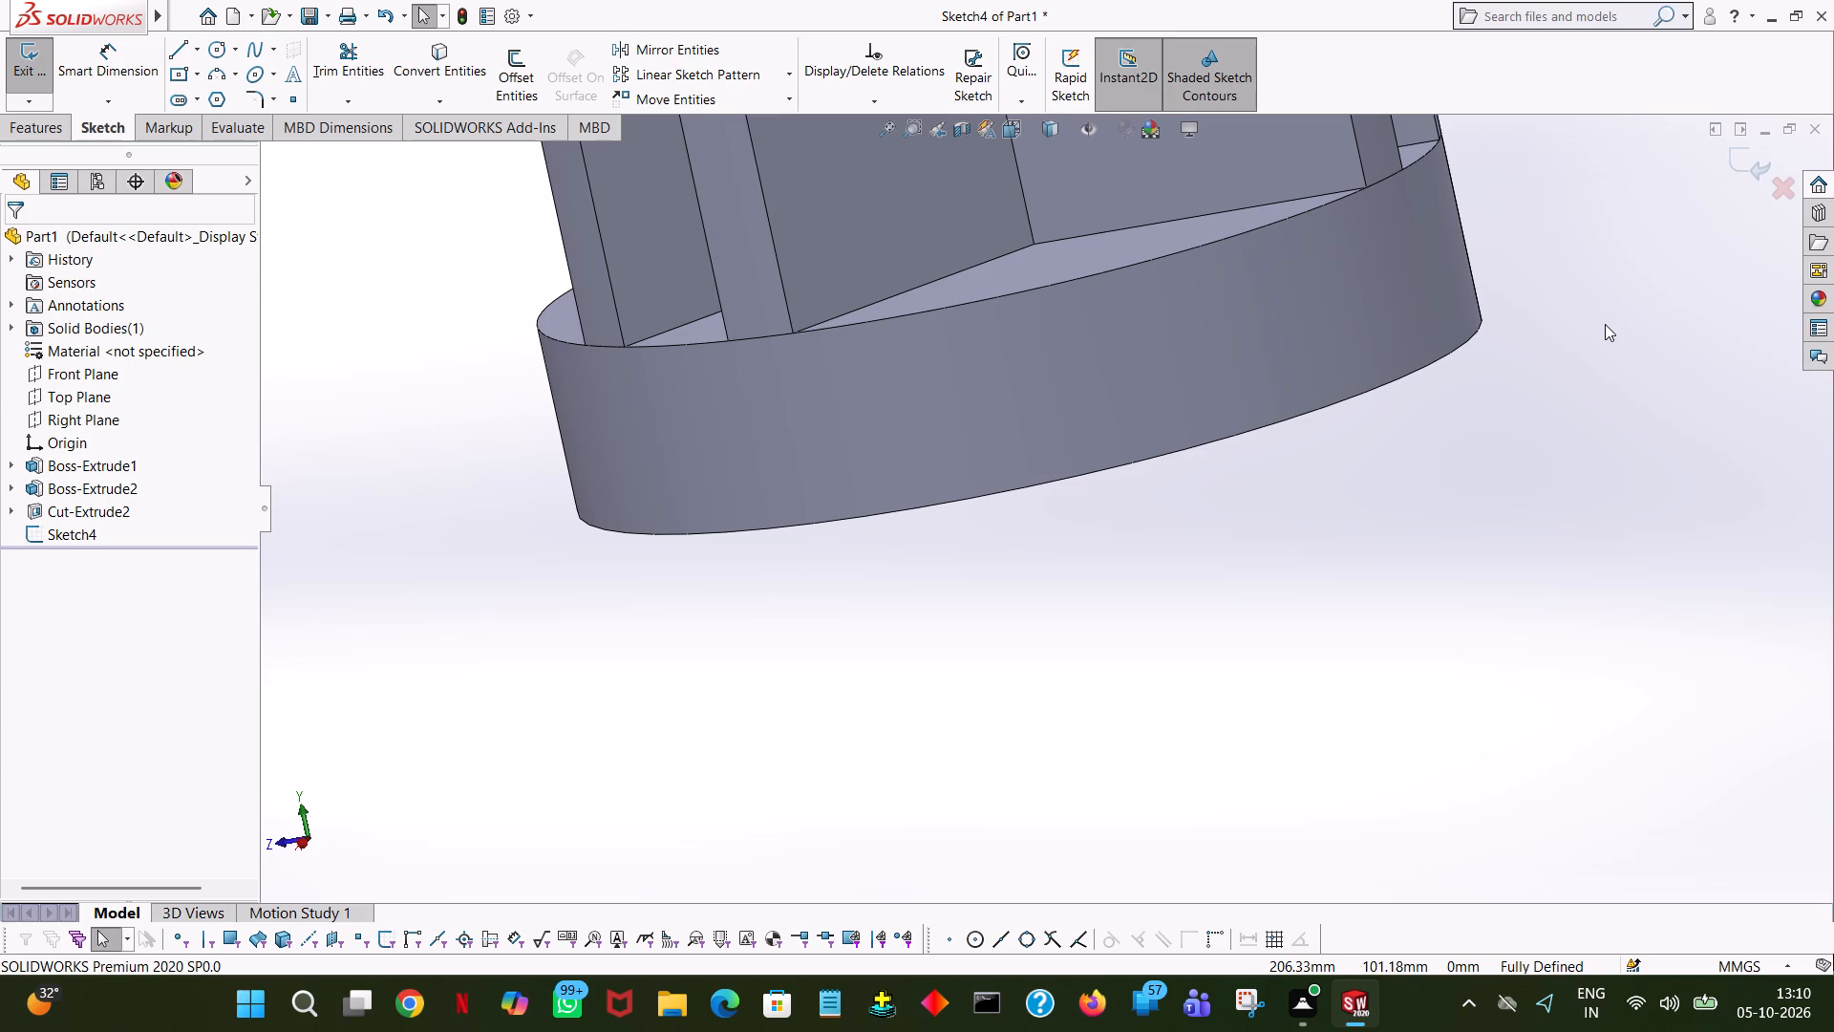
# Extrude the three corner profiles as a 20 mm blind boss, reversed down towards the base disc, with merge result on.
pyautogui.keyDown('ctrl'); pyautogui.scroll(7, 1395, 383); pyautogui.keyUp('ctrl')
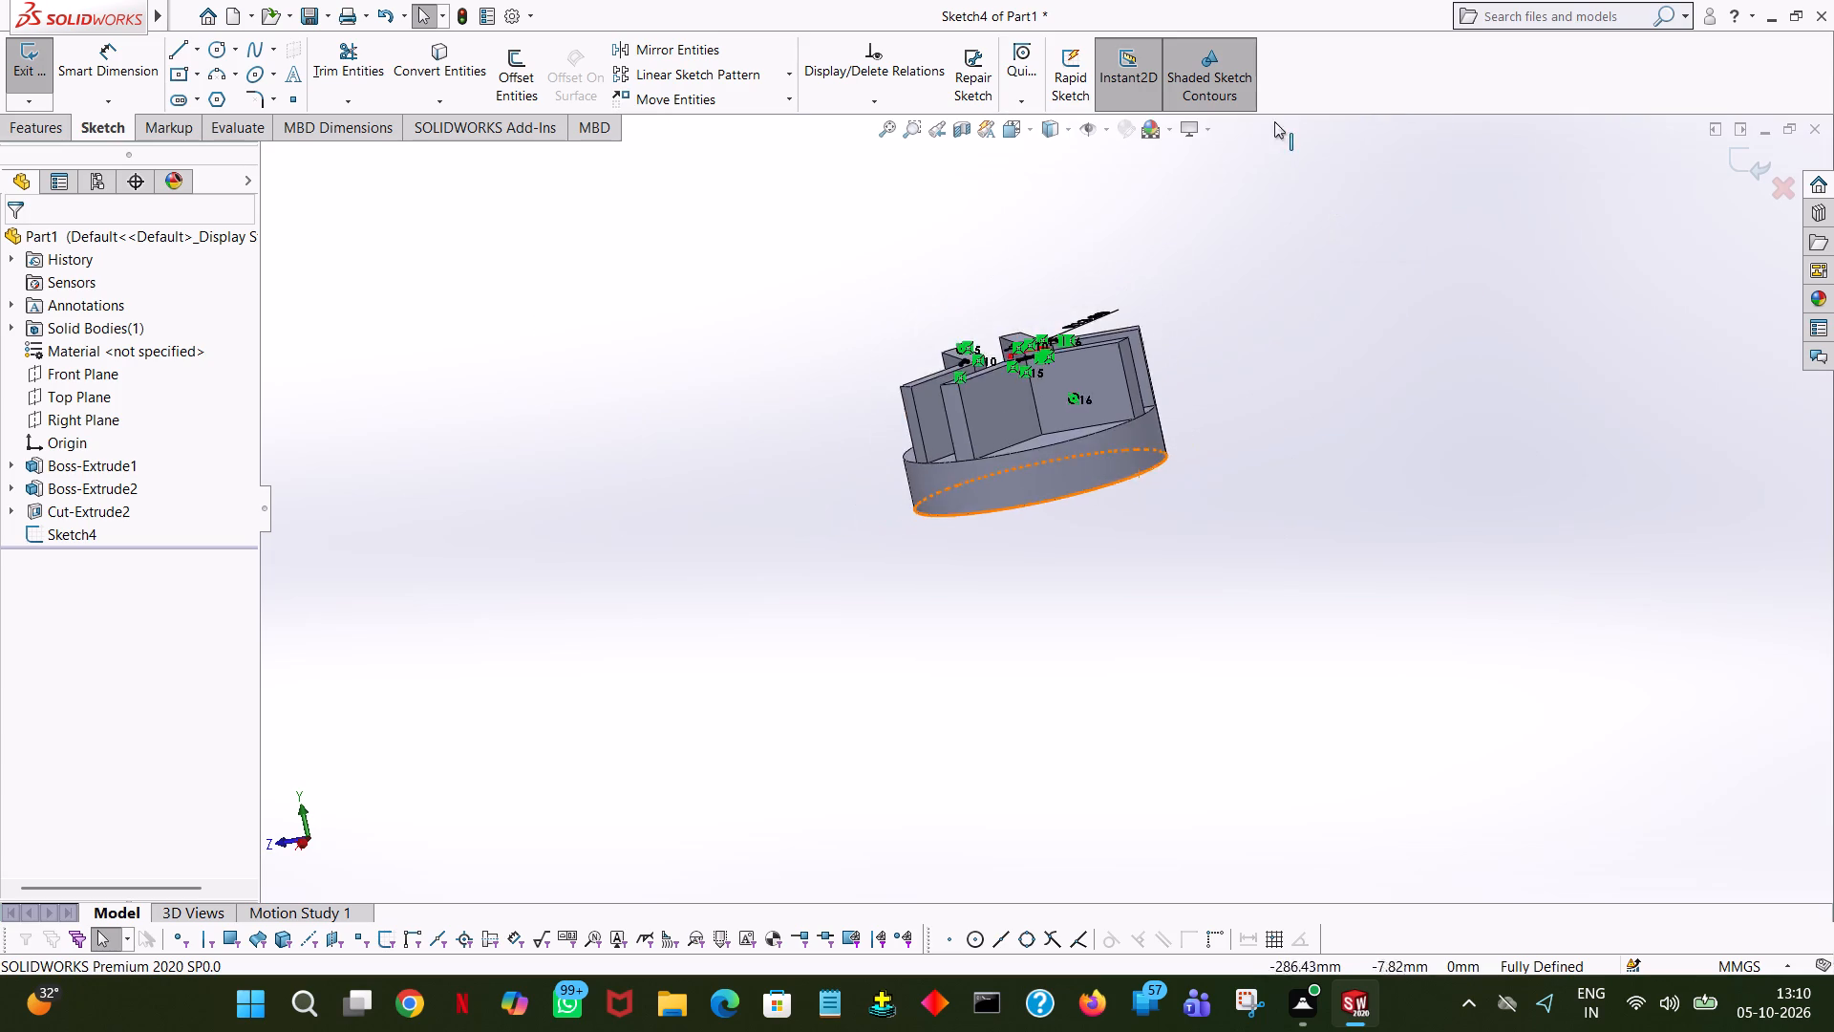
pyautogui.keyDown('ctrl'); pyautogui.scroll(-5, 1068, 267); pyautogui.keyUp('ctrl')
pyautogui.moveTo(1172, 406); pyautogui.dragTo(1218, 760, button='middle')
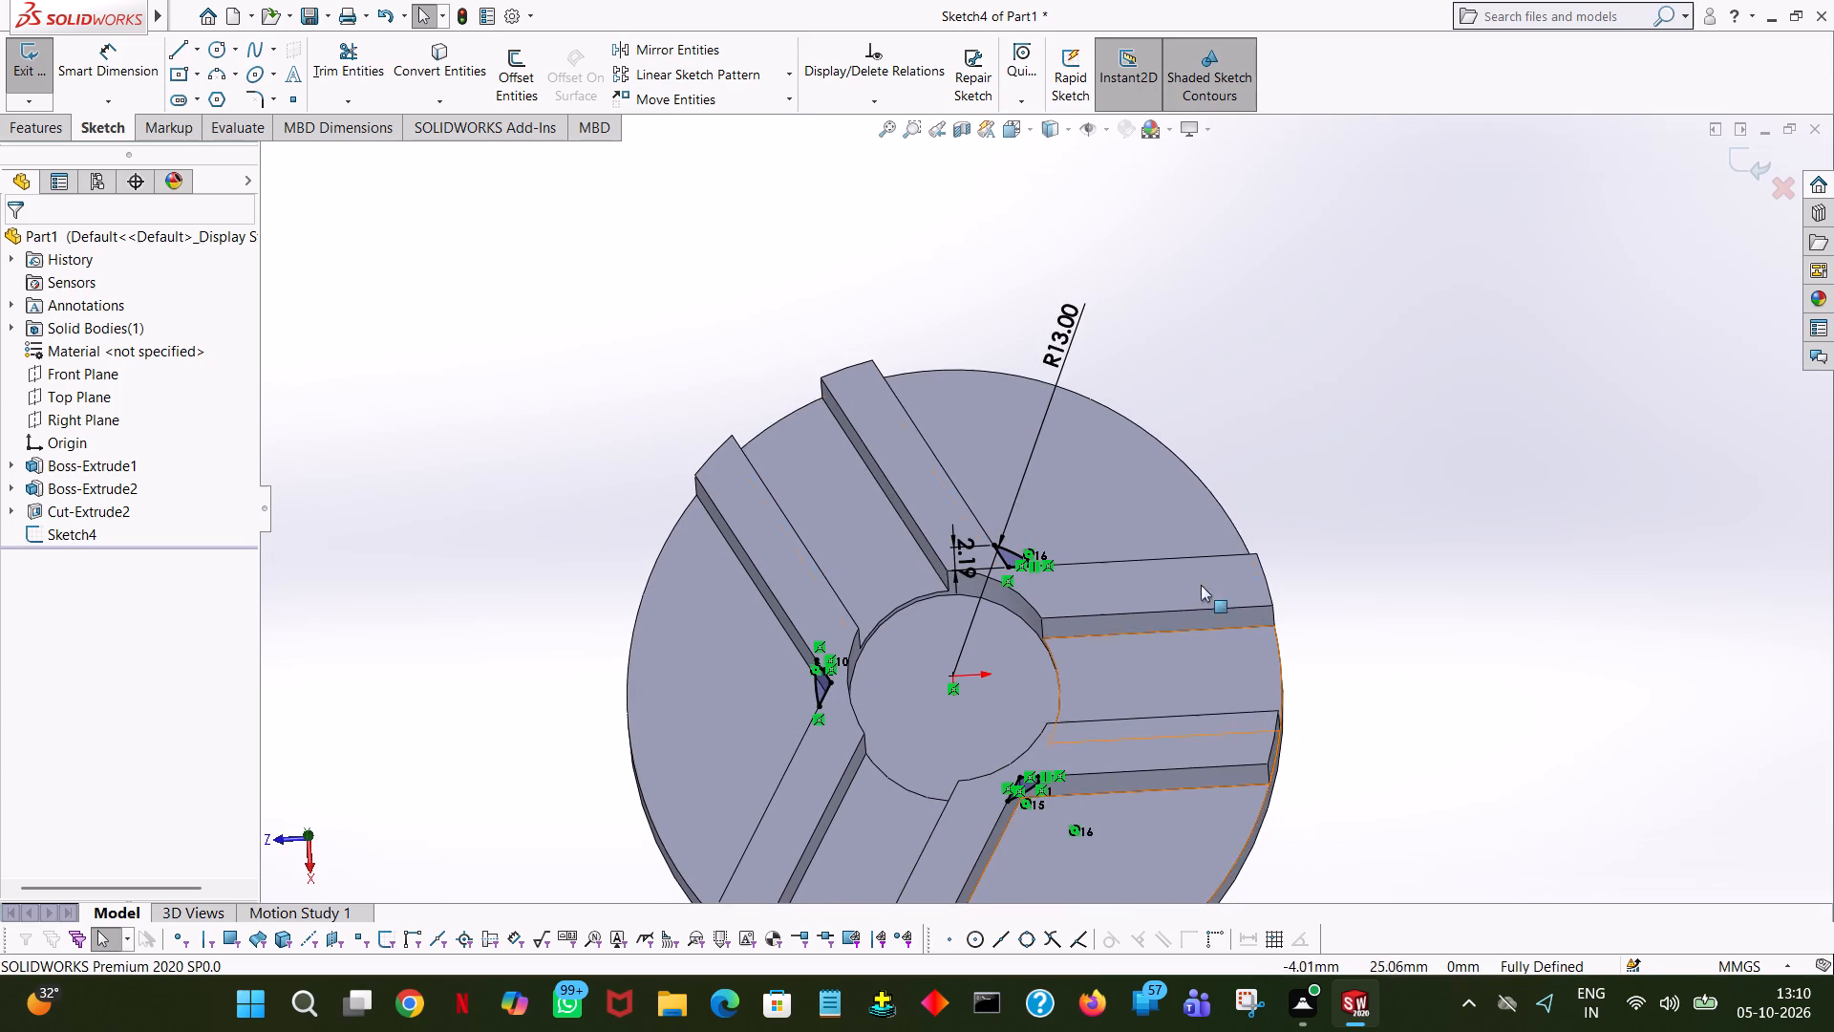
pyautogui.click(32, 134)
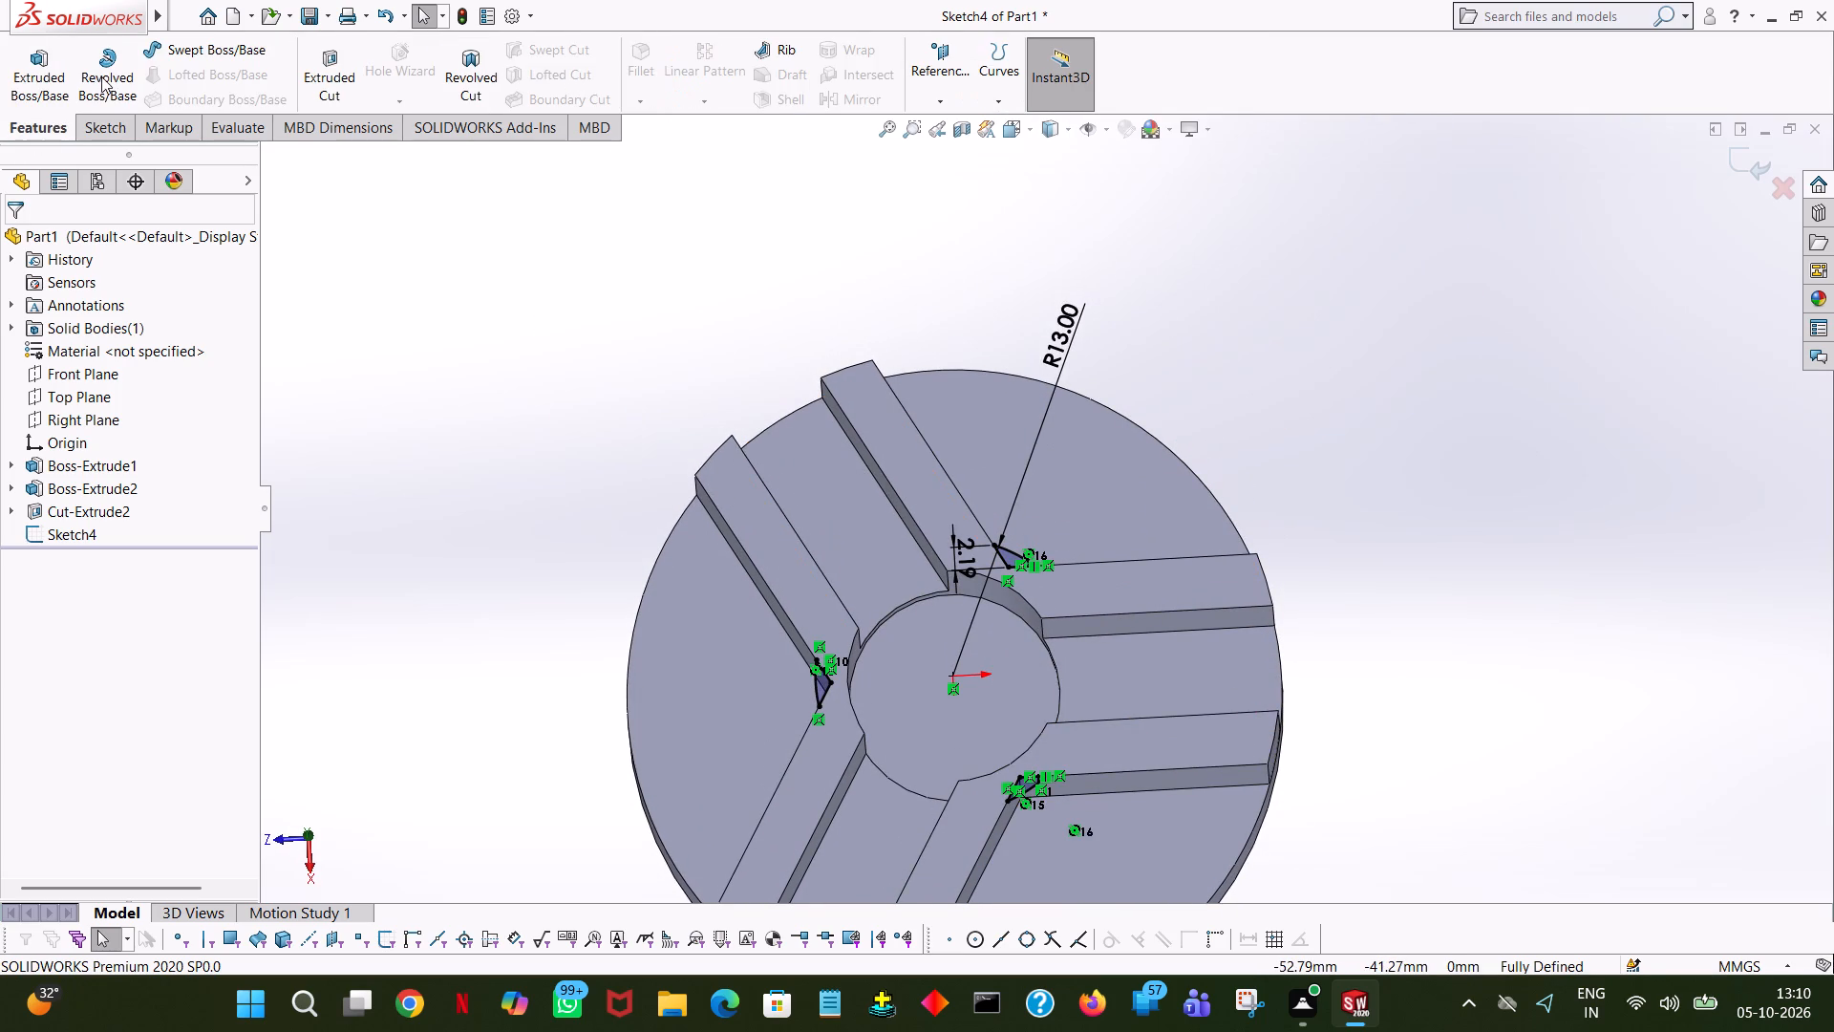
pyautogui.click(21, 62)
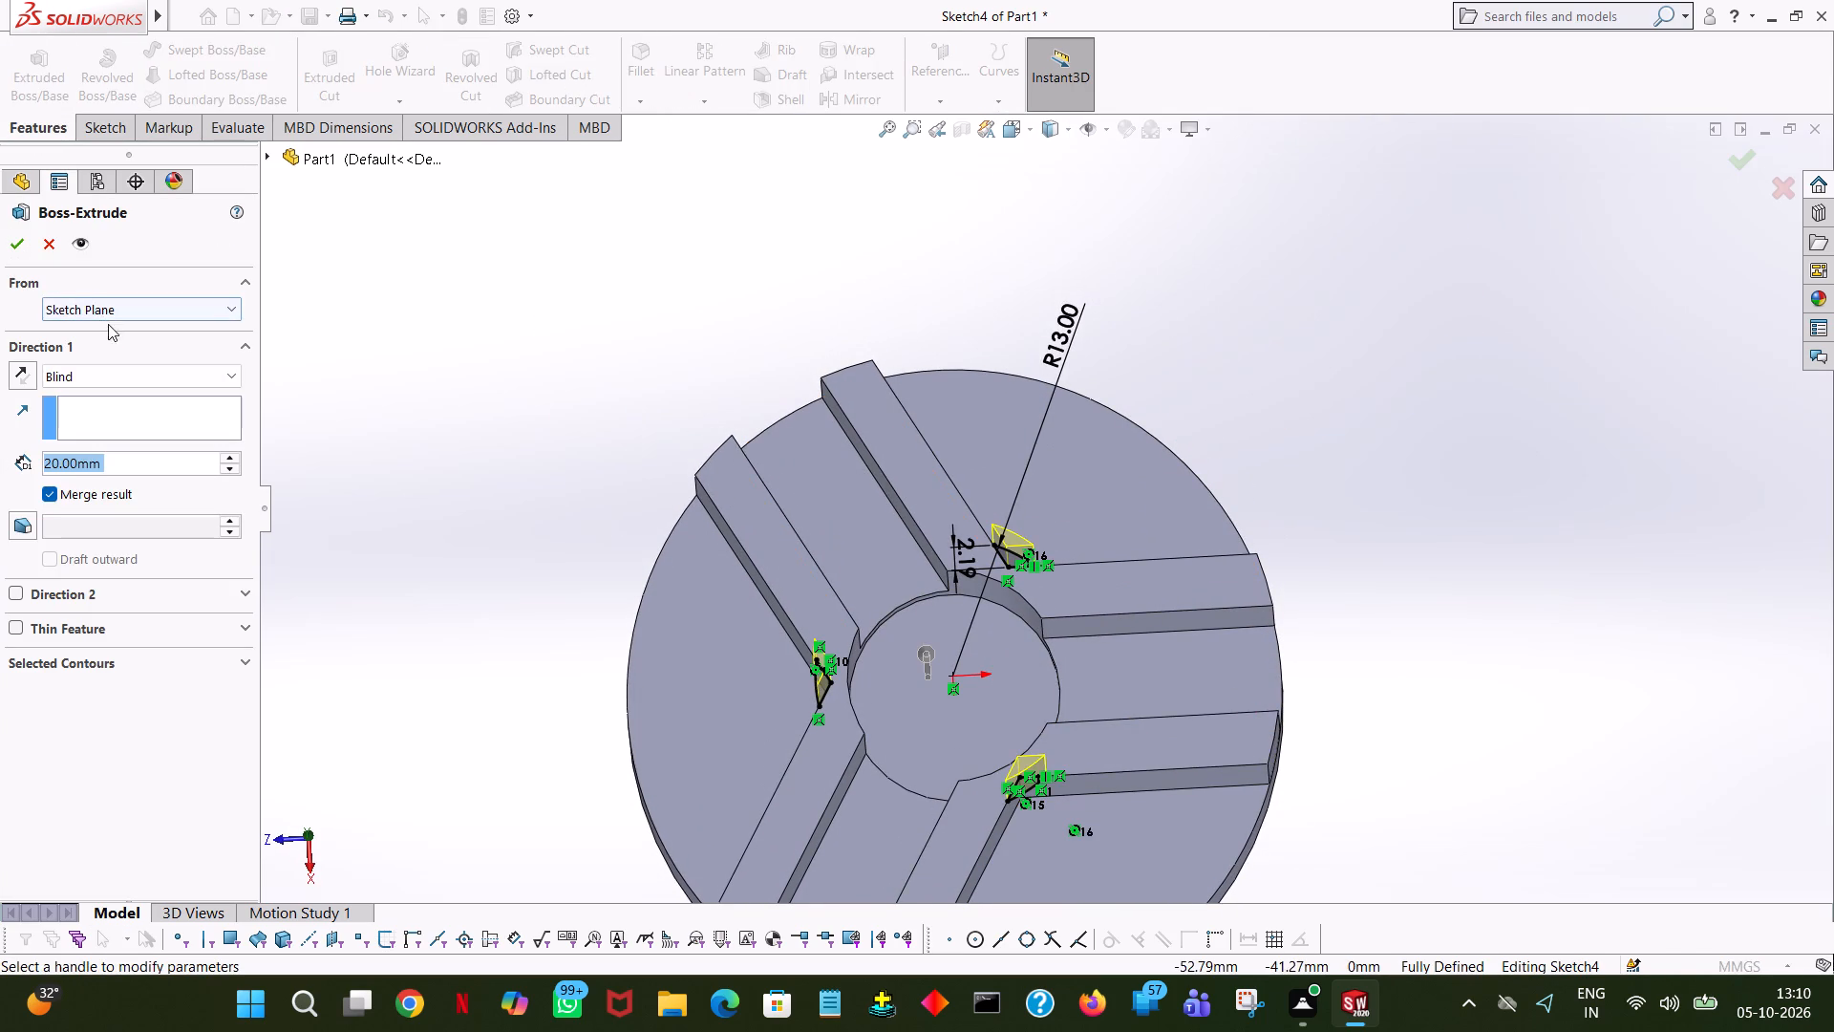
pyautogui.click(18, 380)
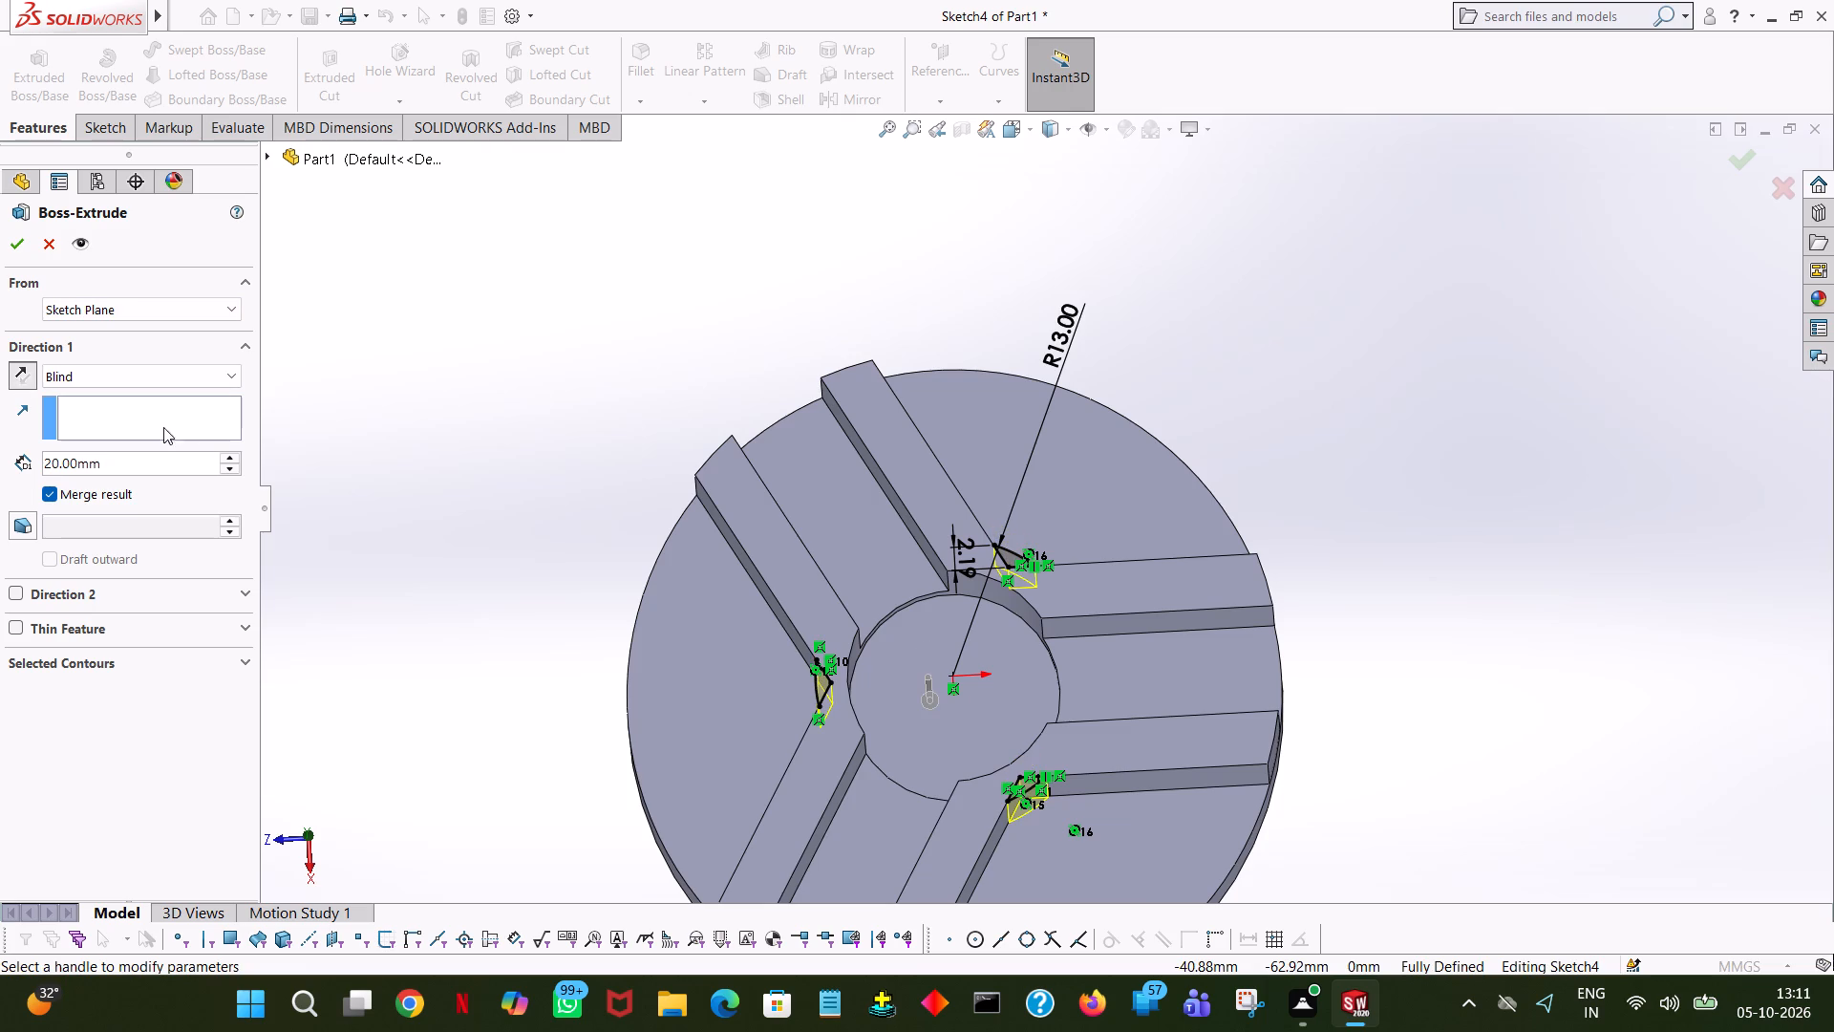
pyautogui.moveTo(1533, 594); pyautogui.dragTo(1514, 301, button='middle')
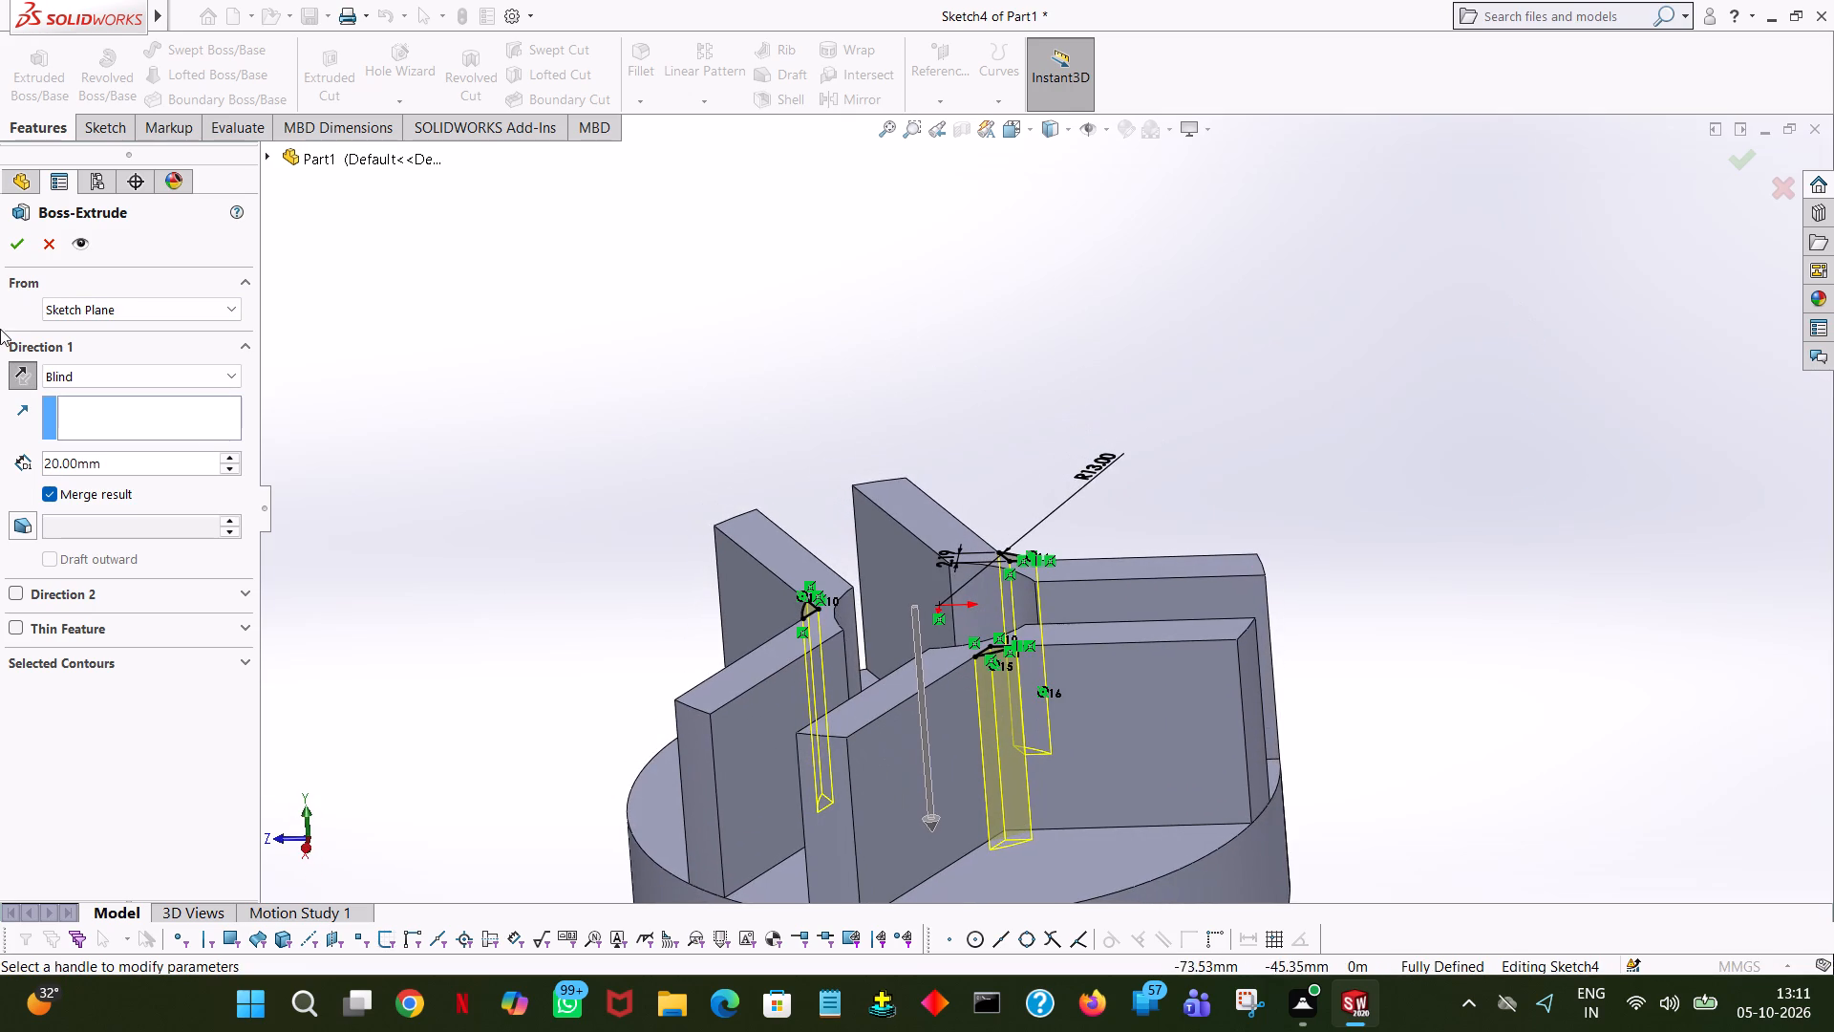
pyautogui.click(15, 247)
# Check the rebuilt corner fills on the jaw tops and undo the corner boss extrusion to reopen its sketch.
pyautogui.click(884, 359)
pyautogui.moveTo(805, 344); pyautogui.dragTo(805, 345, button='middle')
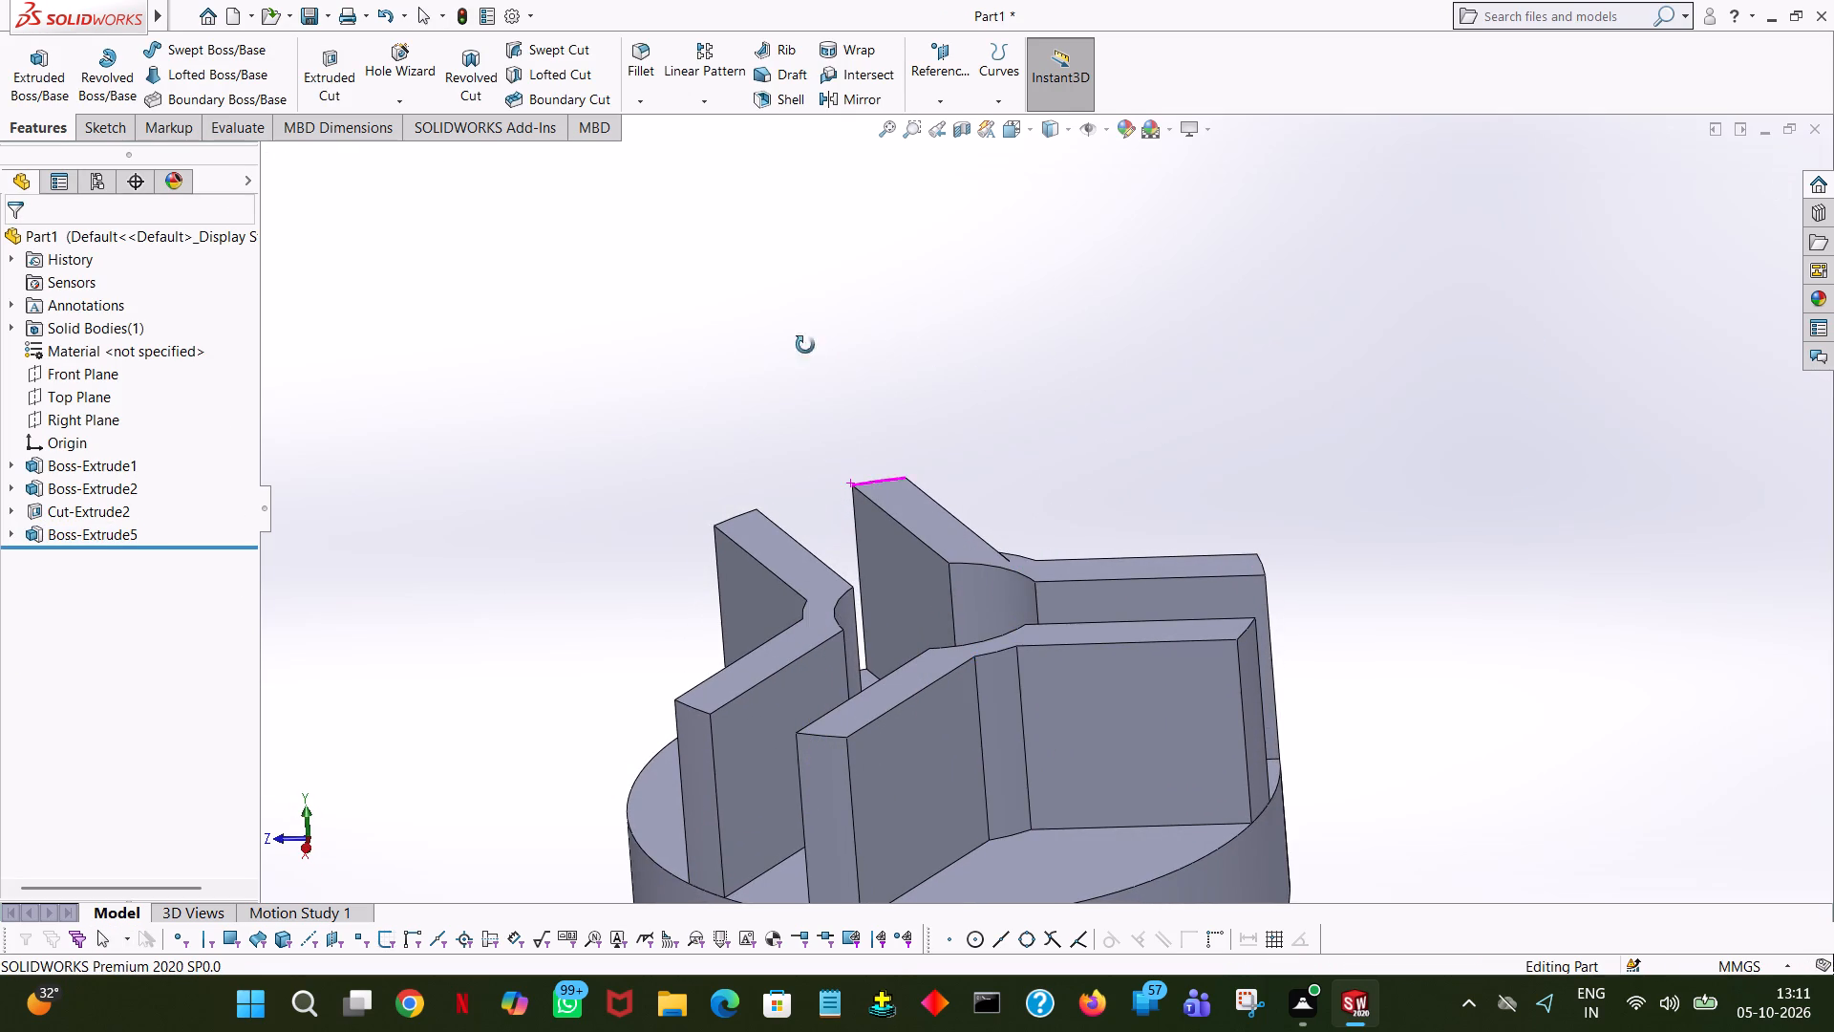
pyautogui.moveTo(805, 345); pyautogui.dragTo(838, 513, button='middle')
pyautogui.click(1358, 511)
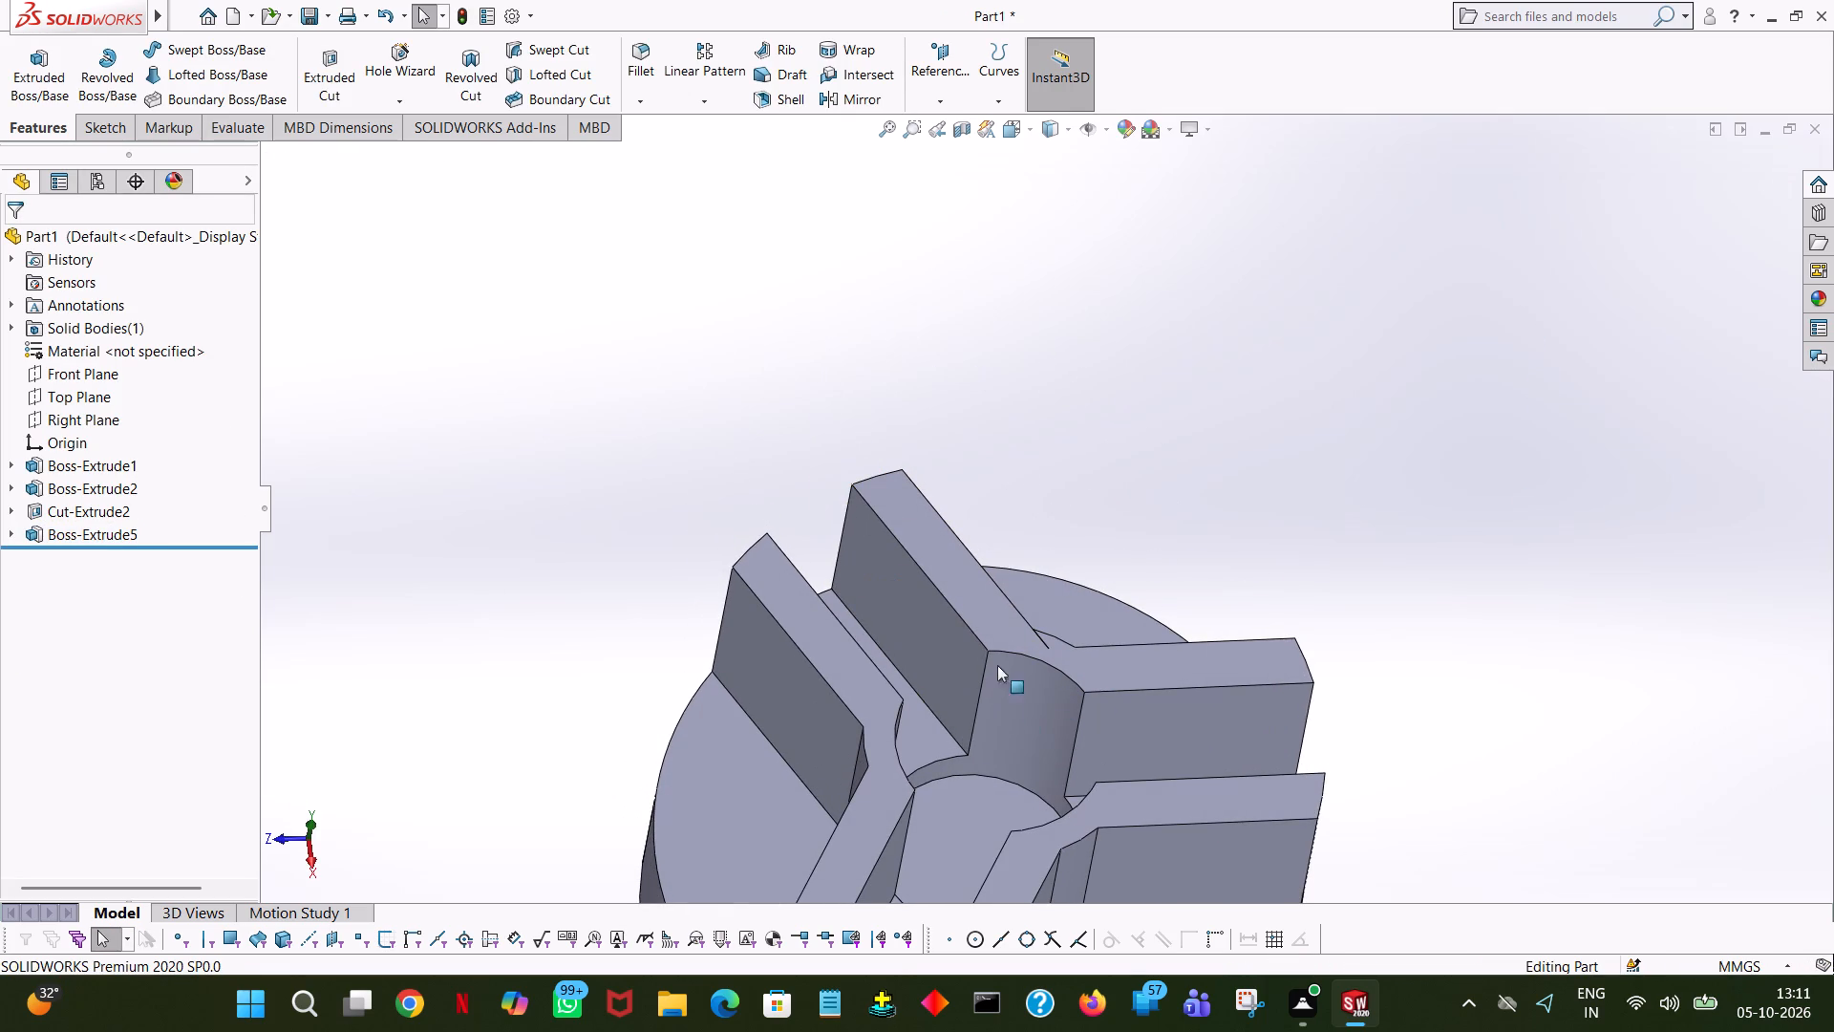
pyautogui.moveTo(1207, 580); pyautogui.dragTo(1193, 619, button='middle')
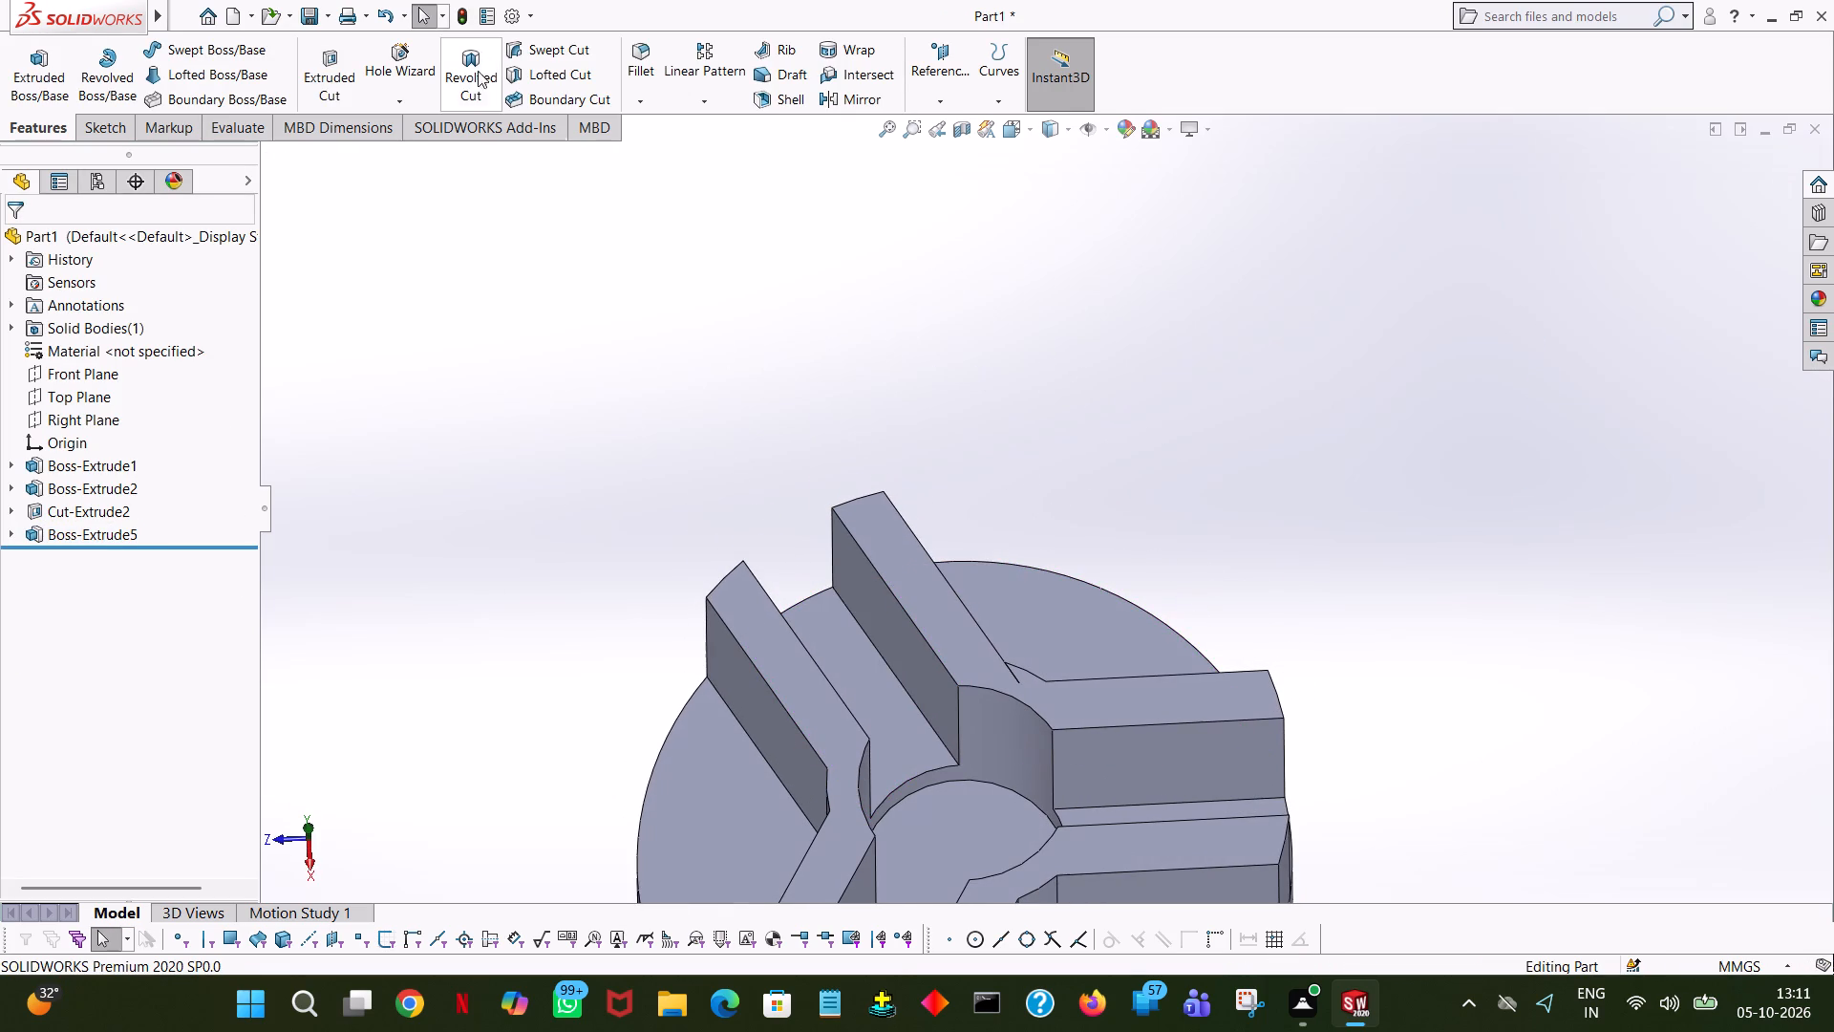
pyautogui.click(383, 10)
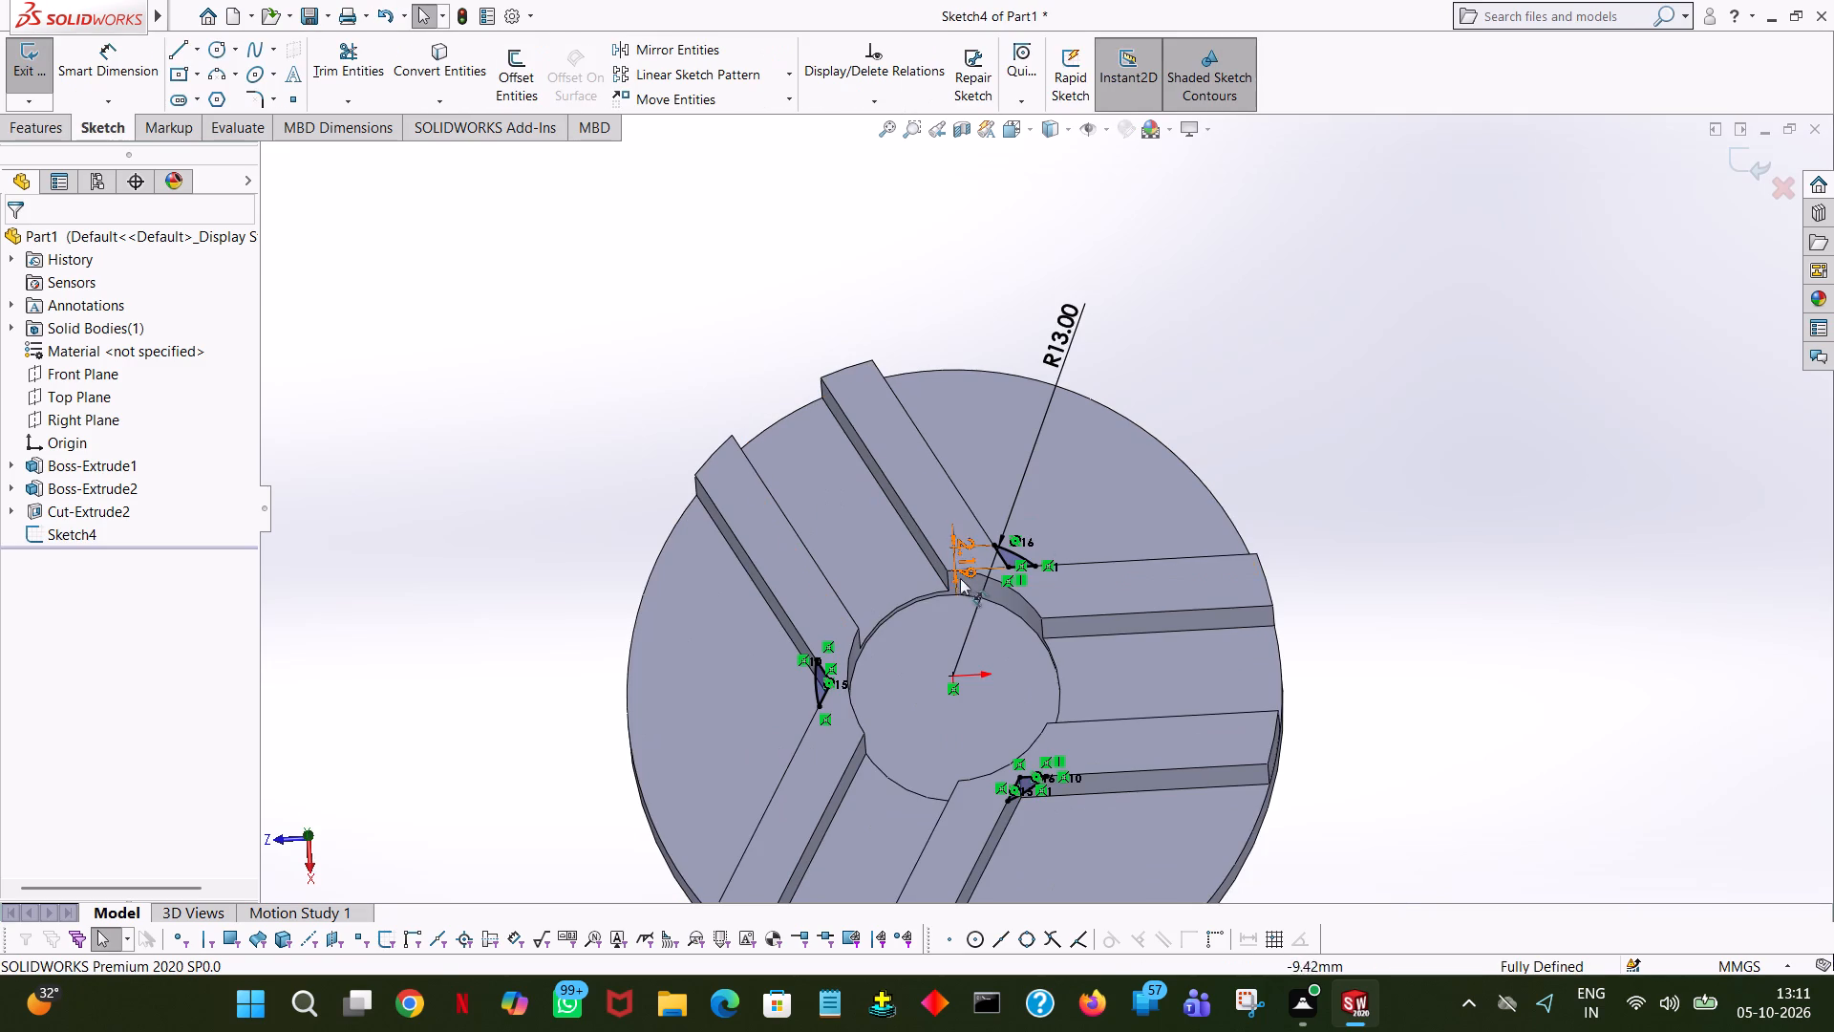
# Examine the vertices of the corner profile with the 2.19 dimension, especially where its arc end meets the jaw edge.
pyautogui.keyDown('ctrl'); pyautogui.scroll(-6, 1042, 592); pyautogui.keyUp('ctrl')
pyautogui.keyDown('ctrl'); pyautogui.scroll(-9, 935, 474); pyautogui.keyUp('ctrl')
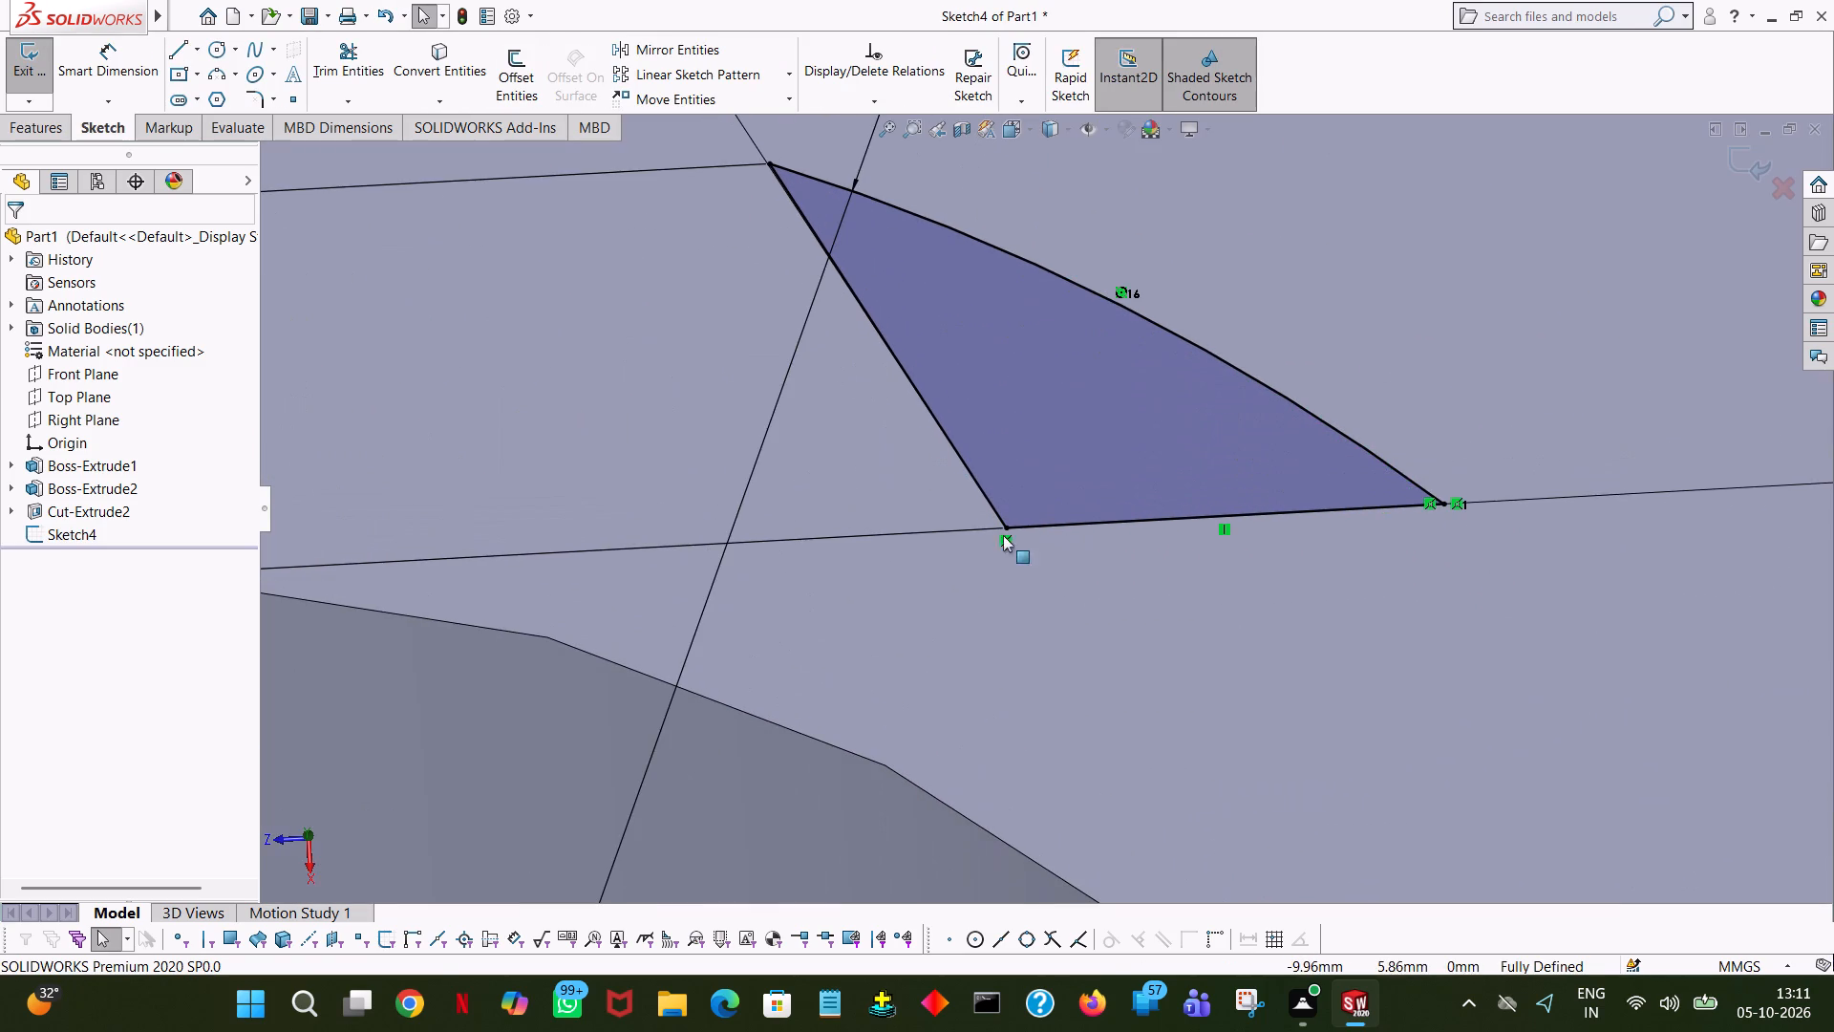
pyautogui.keyDown('ctrl'); pyautogui.scroll(-8, 1006, 524); pyautogui.keyUp('ctrl')
pyautogui.keyDown('ctrl'); pyautogui.scroll(16, 1088, 515); pyautogui.keyUp('ctrl')
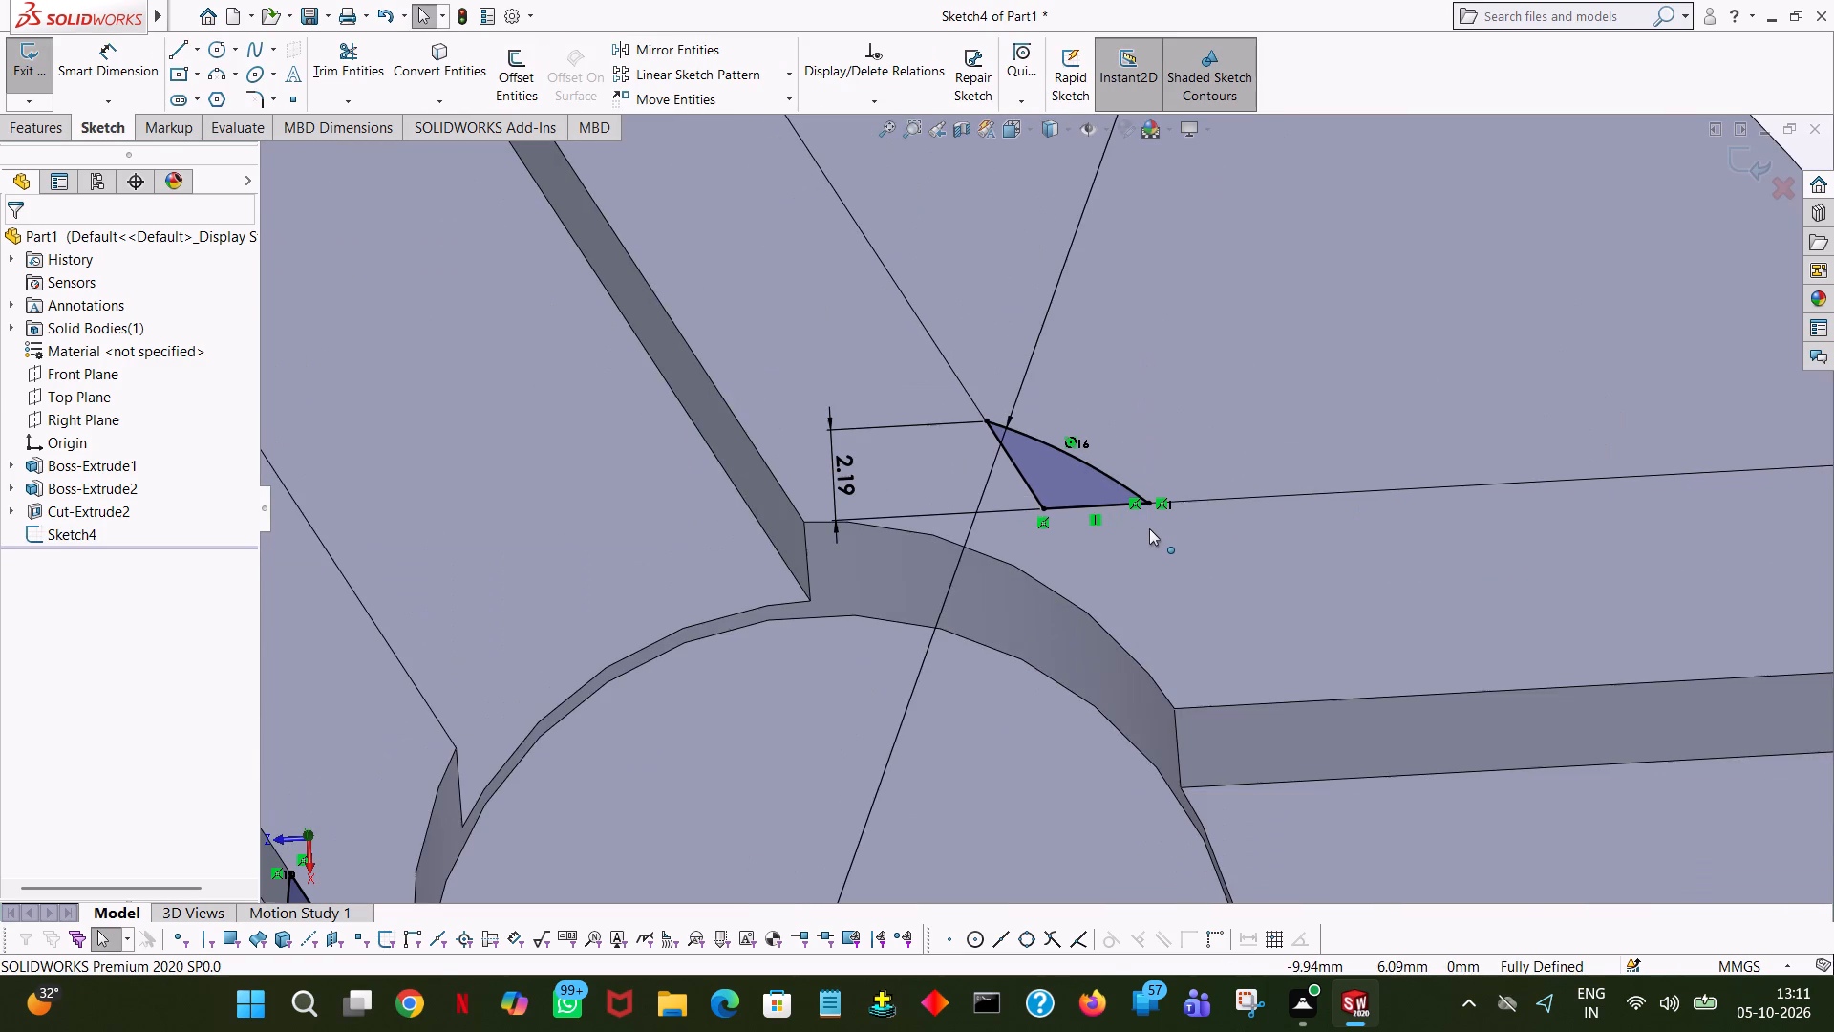
pyautogui.keyDown('ctrl'); pyautogui.scroll(-7, 1016, 427); pyautogui.keyUp('ctrl')
pyautogui.keyDown('ctrl'); pyautogui.scroll(-4, 953, 483); pyautogui.keyUp('ctrl')
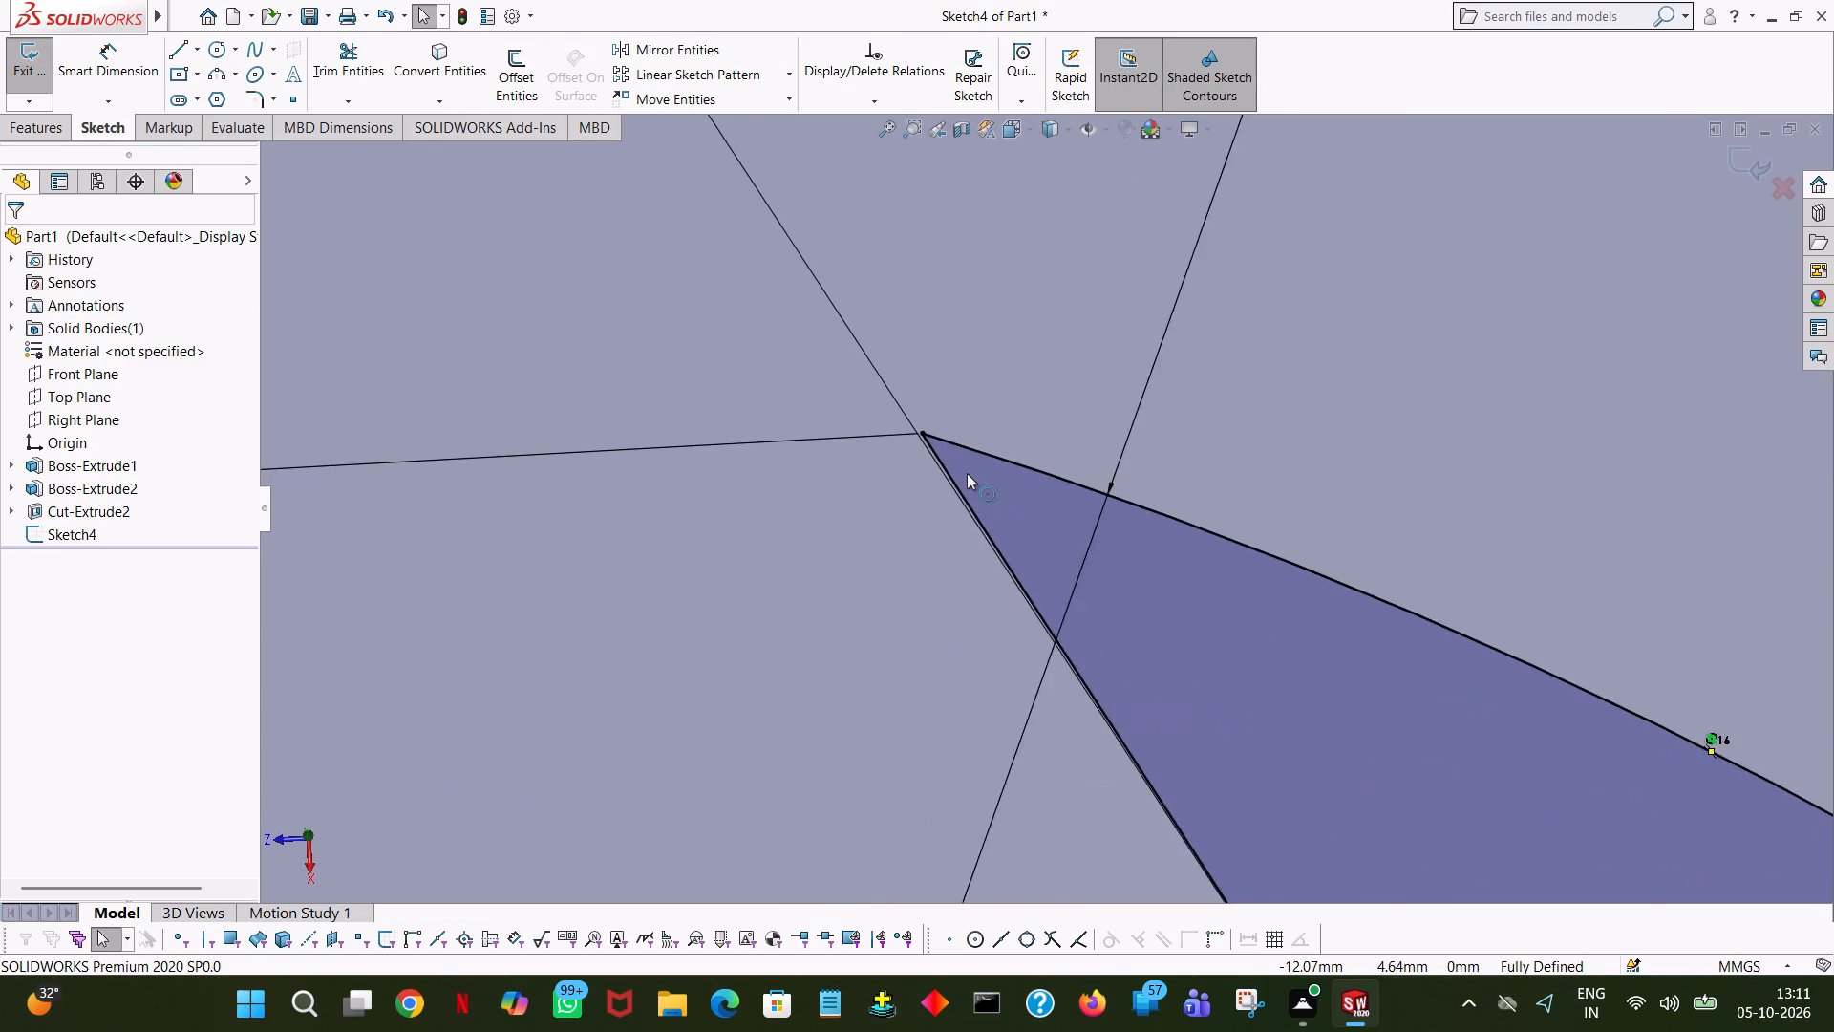
pyautogui.keyDown('ctrl'); pyautogui.scroll(-3, 967, 473); pyautogui.keyUp('ctrl')
pyautogui.keyDown('ctrl'); pyautogui.scroll(11, 984, 501); pyautogui.keyUp('ctrl')
pyautogui.keyDown('ctrl'); pyautogui.scroll(3, 1041, 581); pyautogui.keyUp('ctrl')
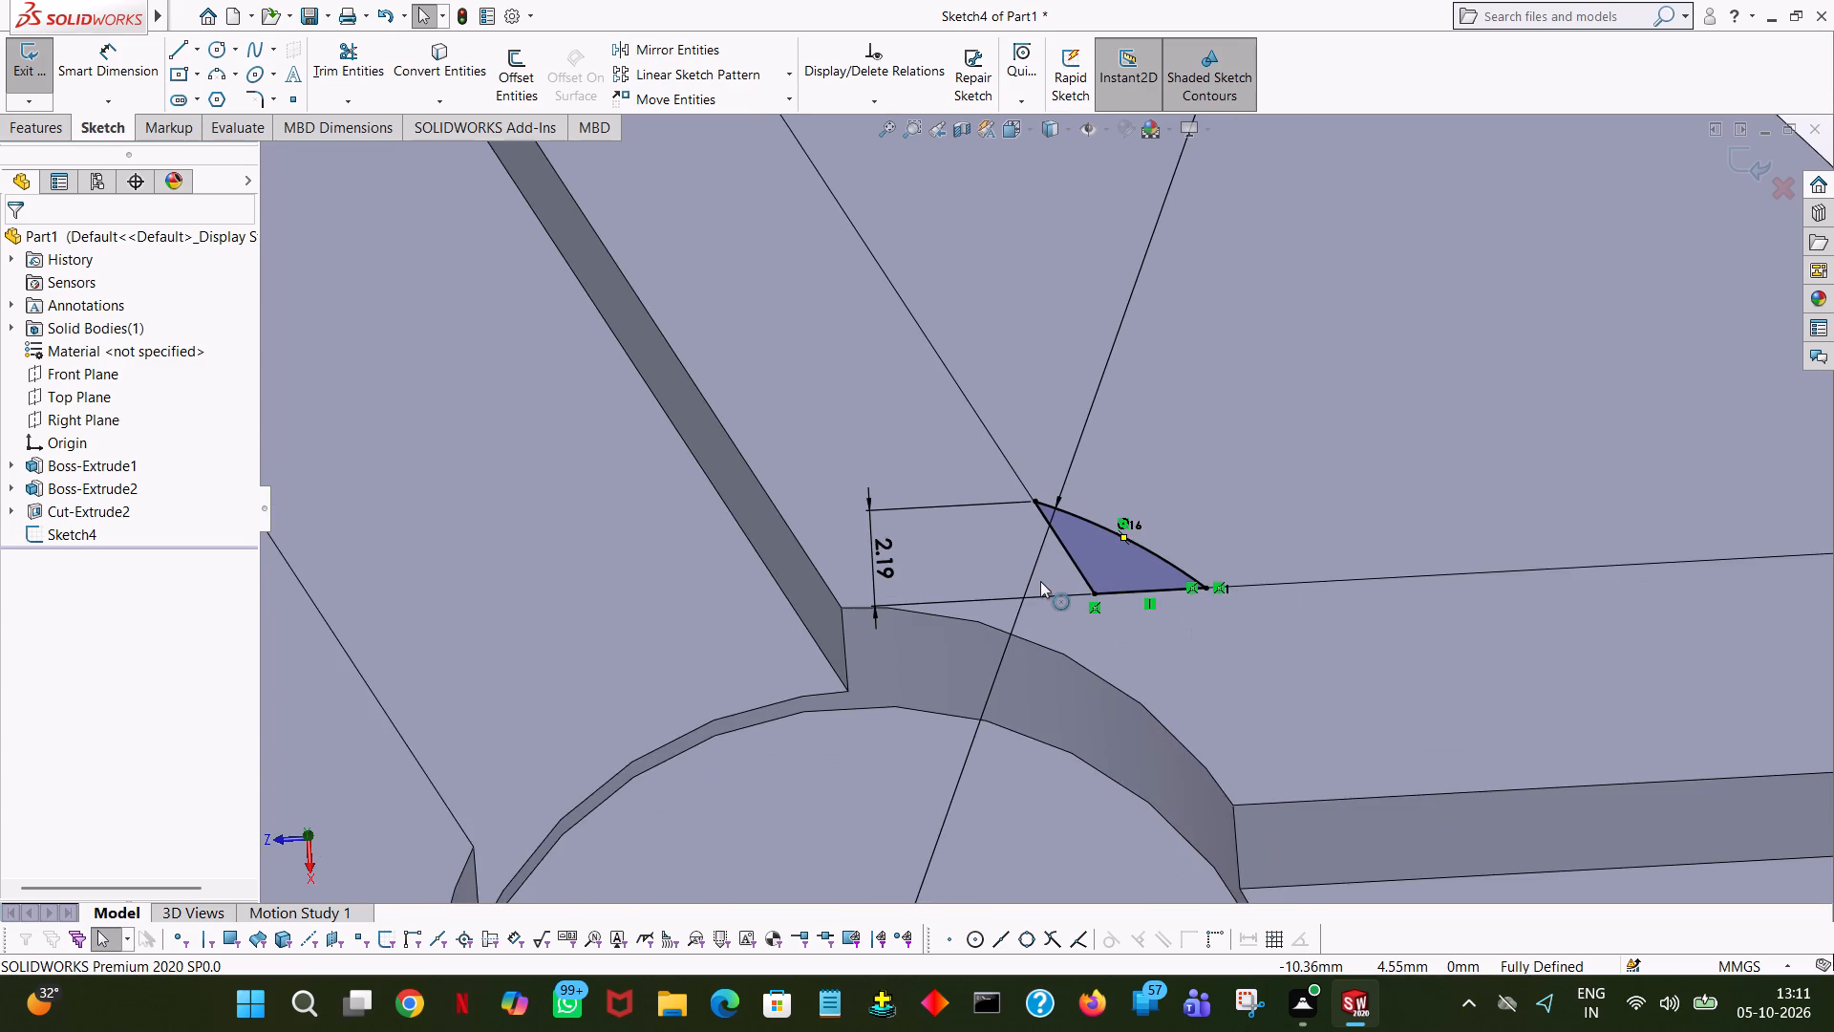
pyautogui.keyDown('ctrl'); pyautogui.scroll(2, 1040, 581); pyautogui.keyUp('ctrl')
pyautogui.keyDown('ctrl'); pyautogui.scroll(2, 991, 438); pyautogui.keyUp('ctrl')
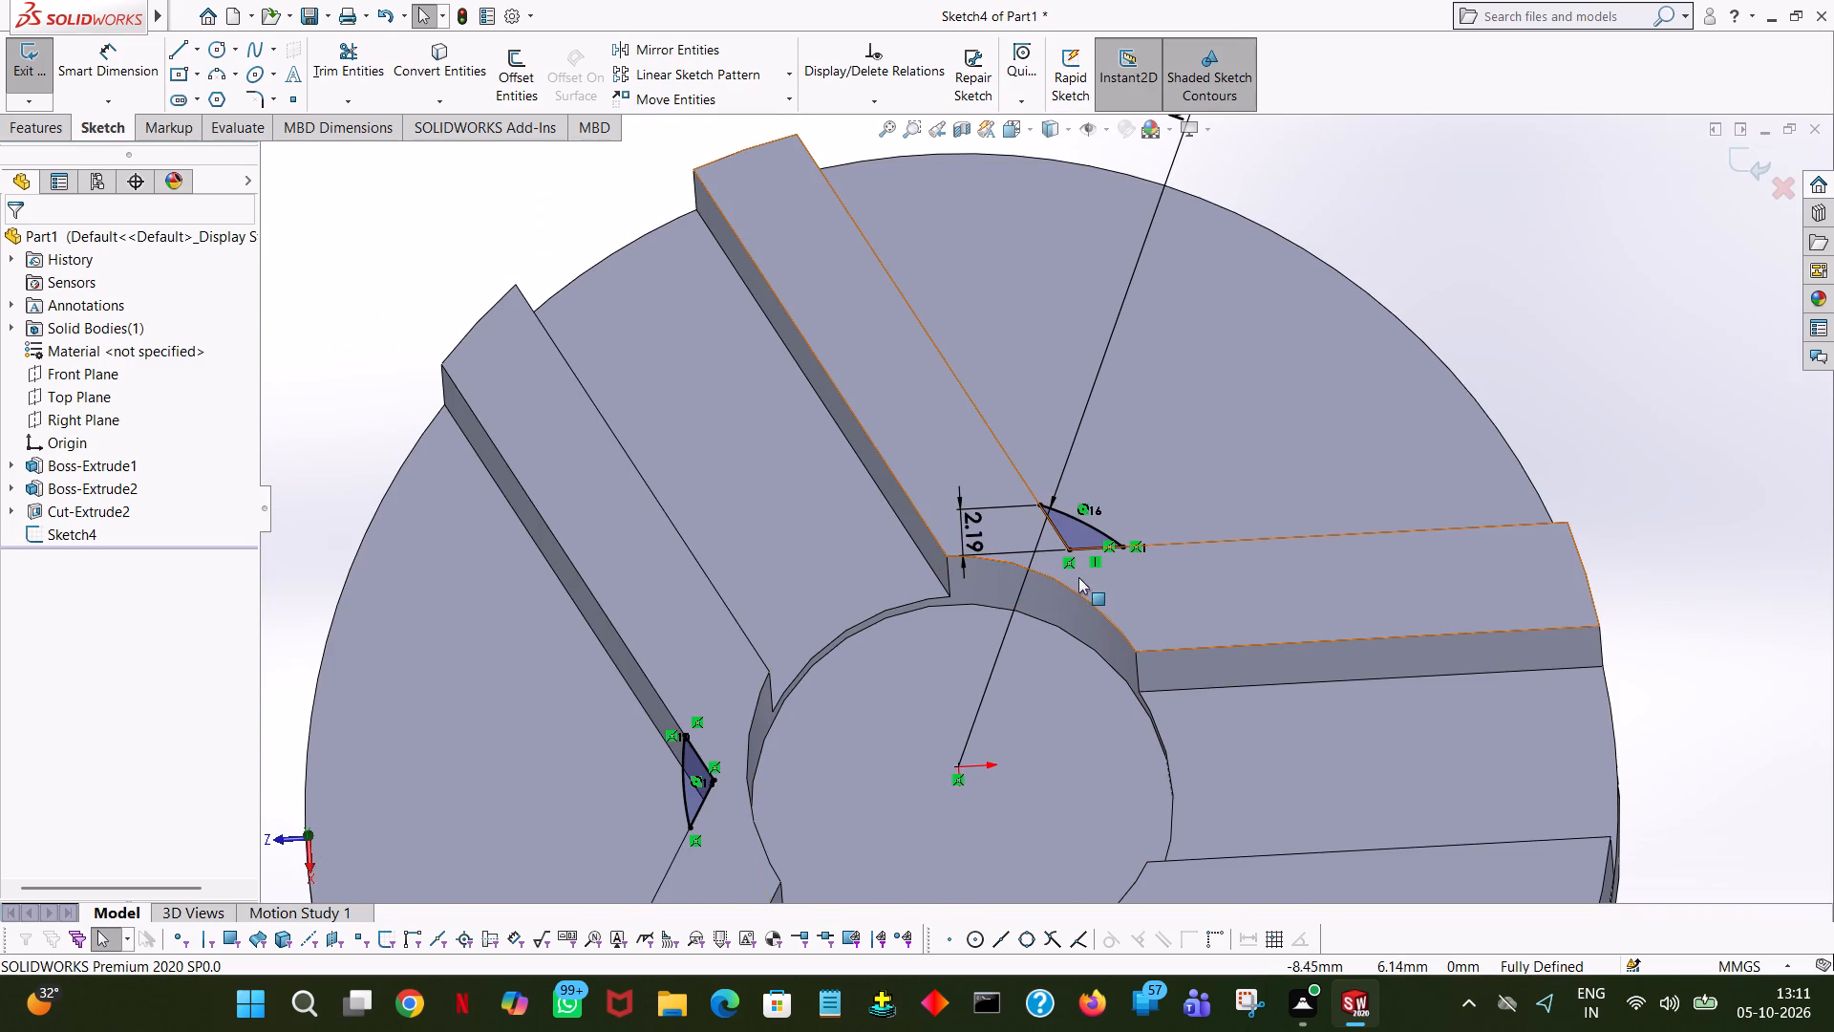
pyautogui.keyDown('ctrl'); pyautogui.scroll(-1, 754, 837); pyautogui.keyUp('ctrl')
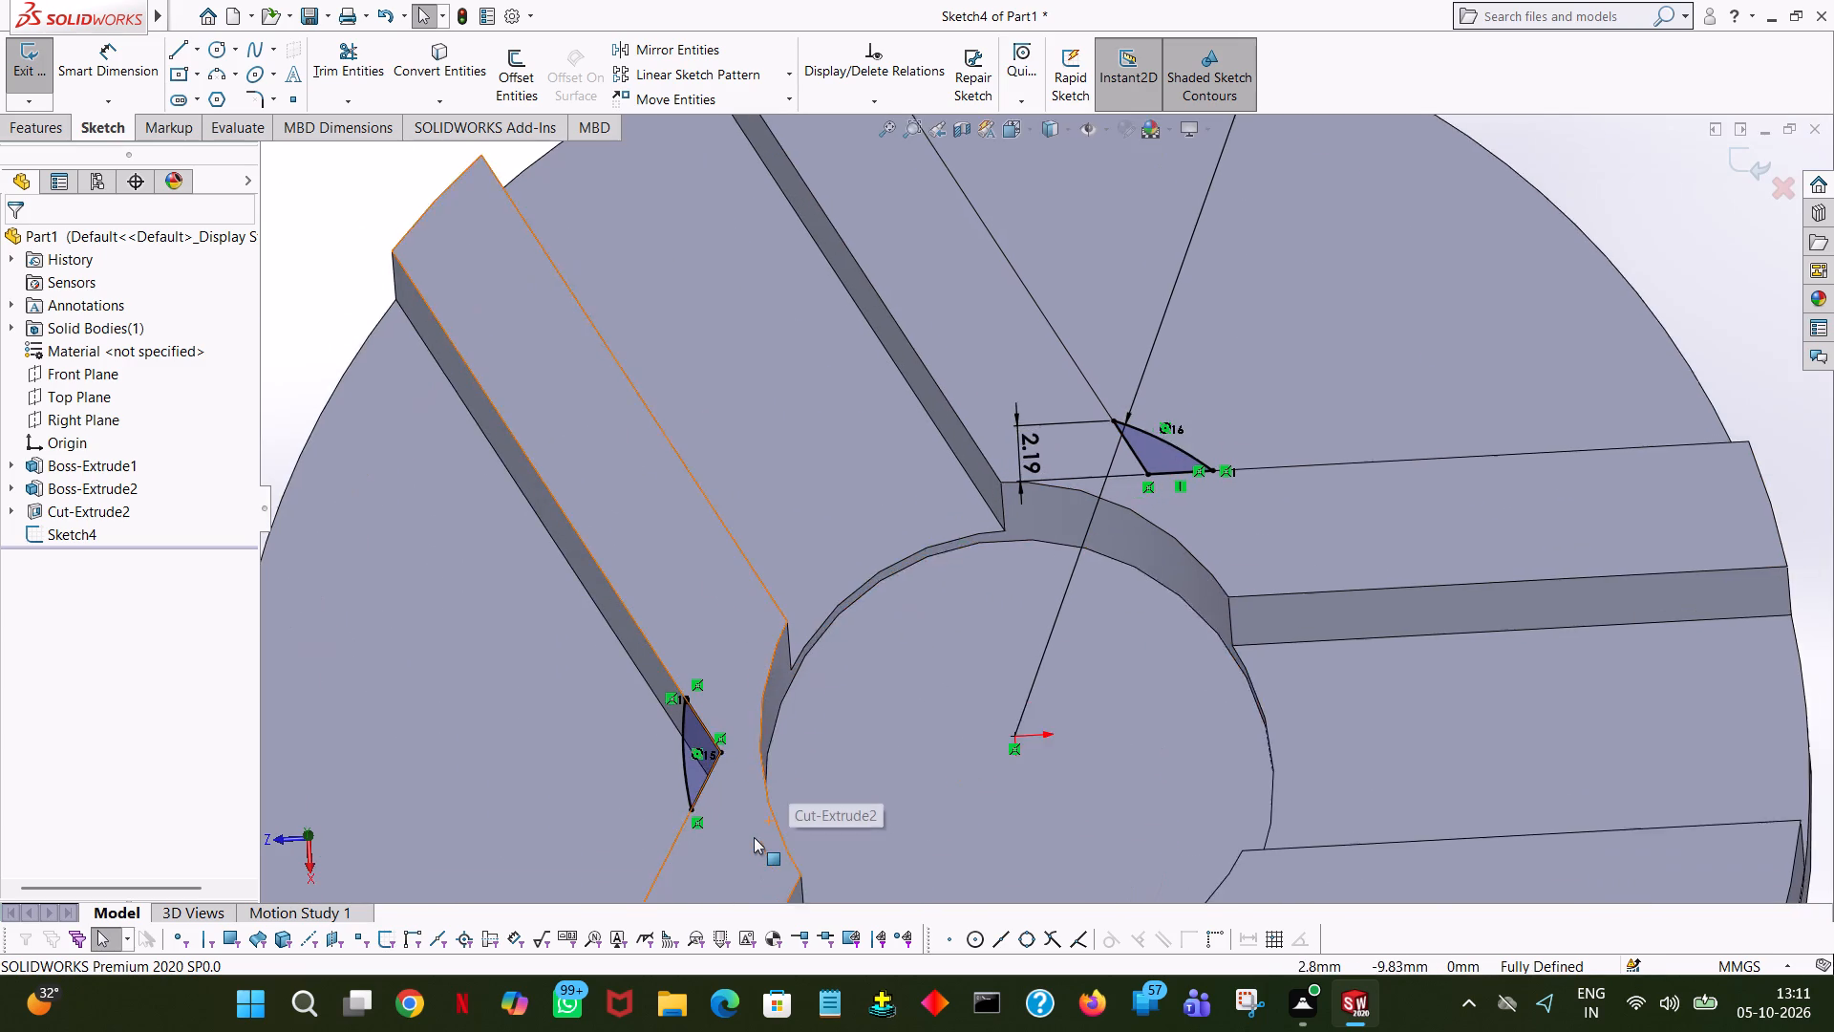
pyautogui.keyDown('ctrl'); pyautogui.scroll(-4, 754, 837); pyautogui.keyUp('ctrl')
pyautogui.keyDown('ctrl'); pyautogui.scroll(8, 788, 684); pyautogui.keyUp('ctrl')
pyautogui.keyDown('ctrl'); pyautogui.scroll(-3, 1209, 531); pyautogui.keyUp('ctrl')
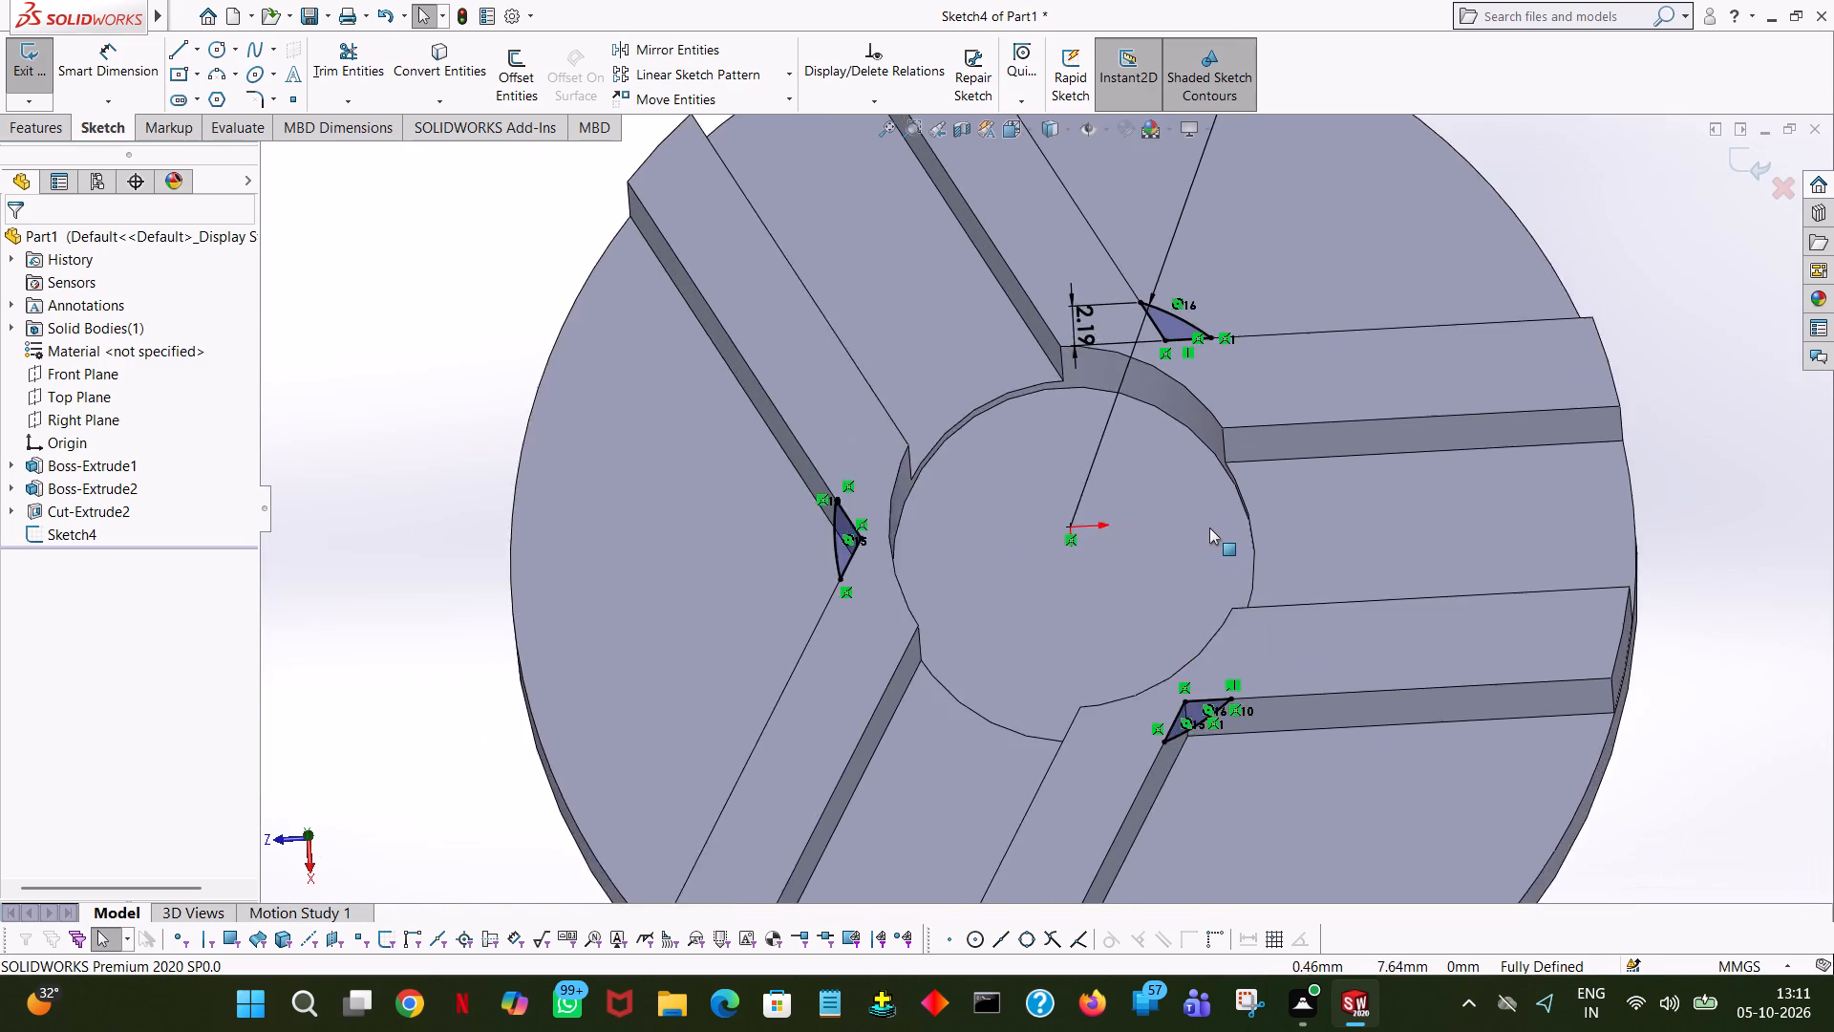
pyautogui.keyDown('ctrl'); pyautogui.scroll(-11, 1209, 527); pyautogui.keyUp('ctrl')
pyautogui.keyDown('ctrl'); pyautogui.scroll(-2, 698, 364); pyautogui.keyUp('ctrl')
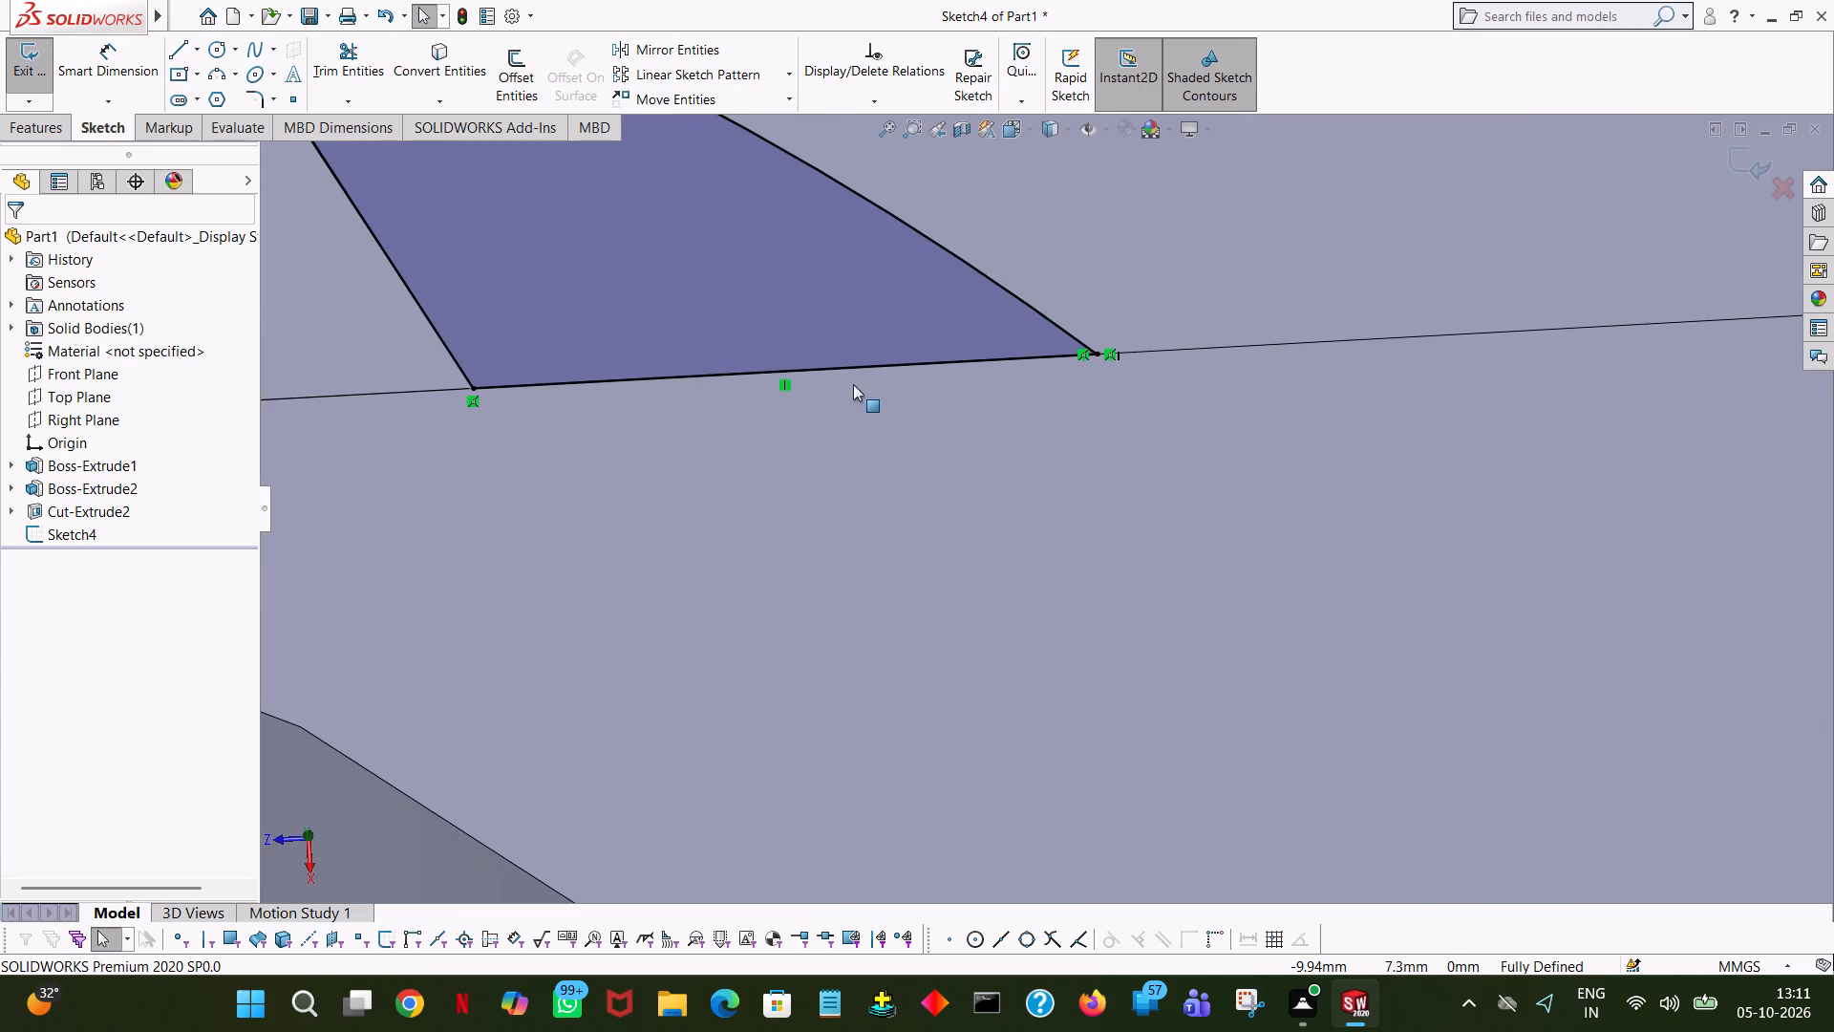
pyautogui.keyDown('ctrl'); pyautogui.scroll(6, 645, 402); pyautogui.keyUp('ctrl')
pyautogui.keyDown('ctrl'); pyautogui.scroll(-9, 1137, 484); pyautogui.keyUp('ctrl')
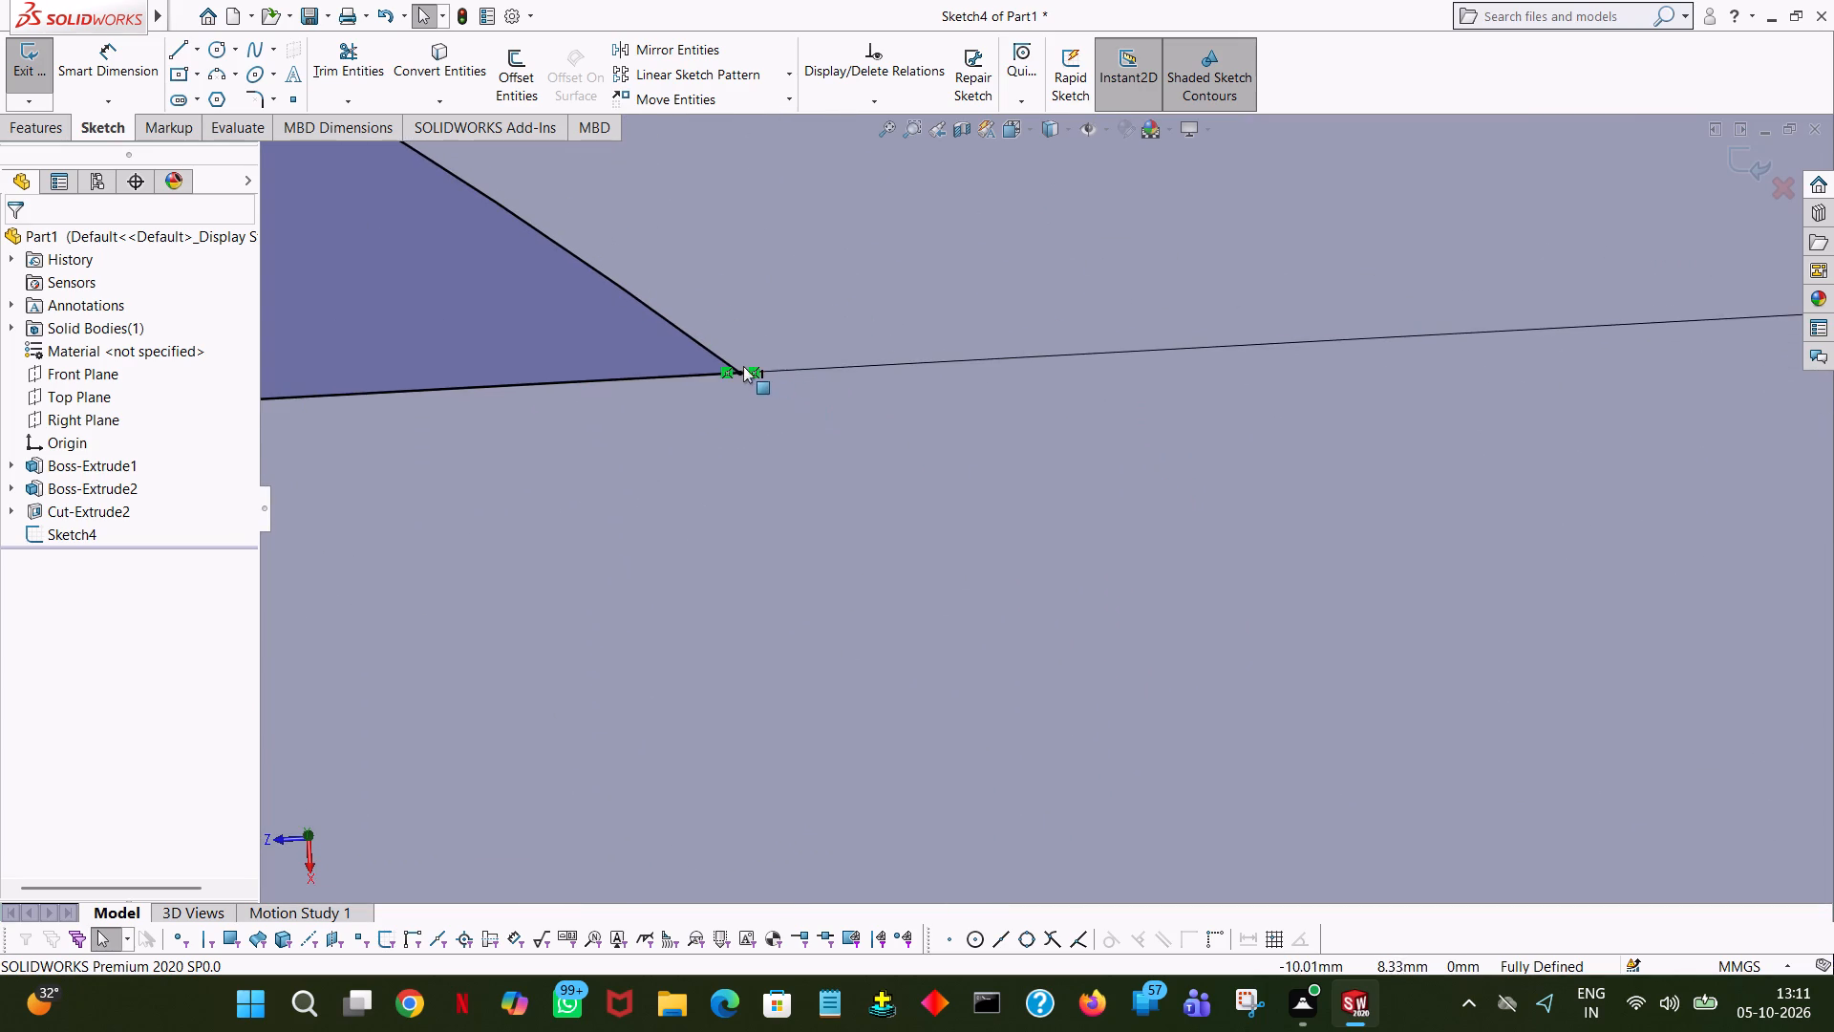
pyautogui.keyDown('ctrl'); pyautogui.scroll(-4, 741, 366); pyautogui.keyUp('ctrl')
pyautogui.keyDown('ctrl'); pyautogui.scroll(-10, 827, 442); pyautogui.keyUp('ctrl')
pyautogui.keyDown('ctrl'); pyautogui.scroll(-9, 1089, 415); pyautogui.keyUp('ctrl')
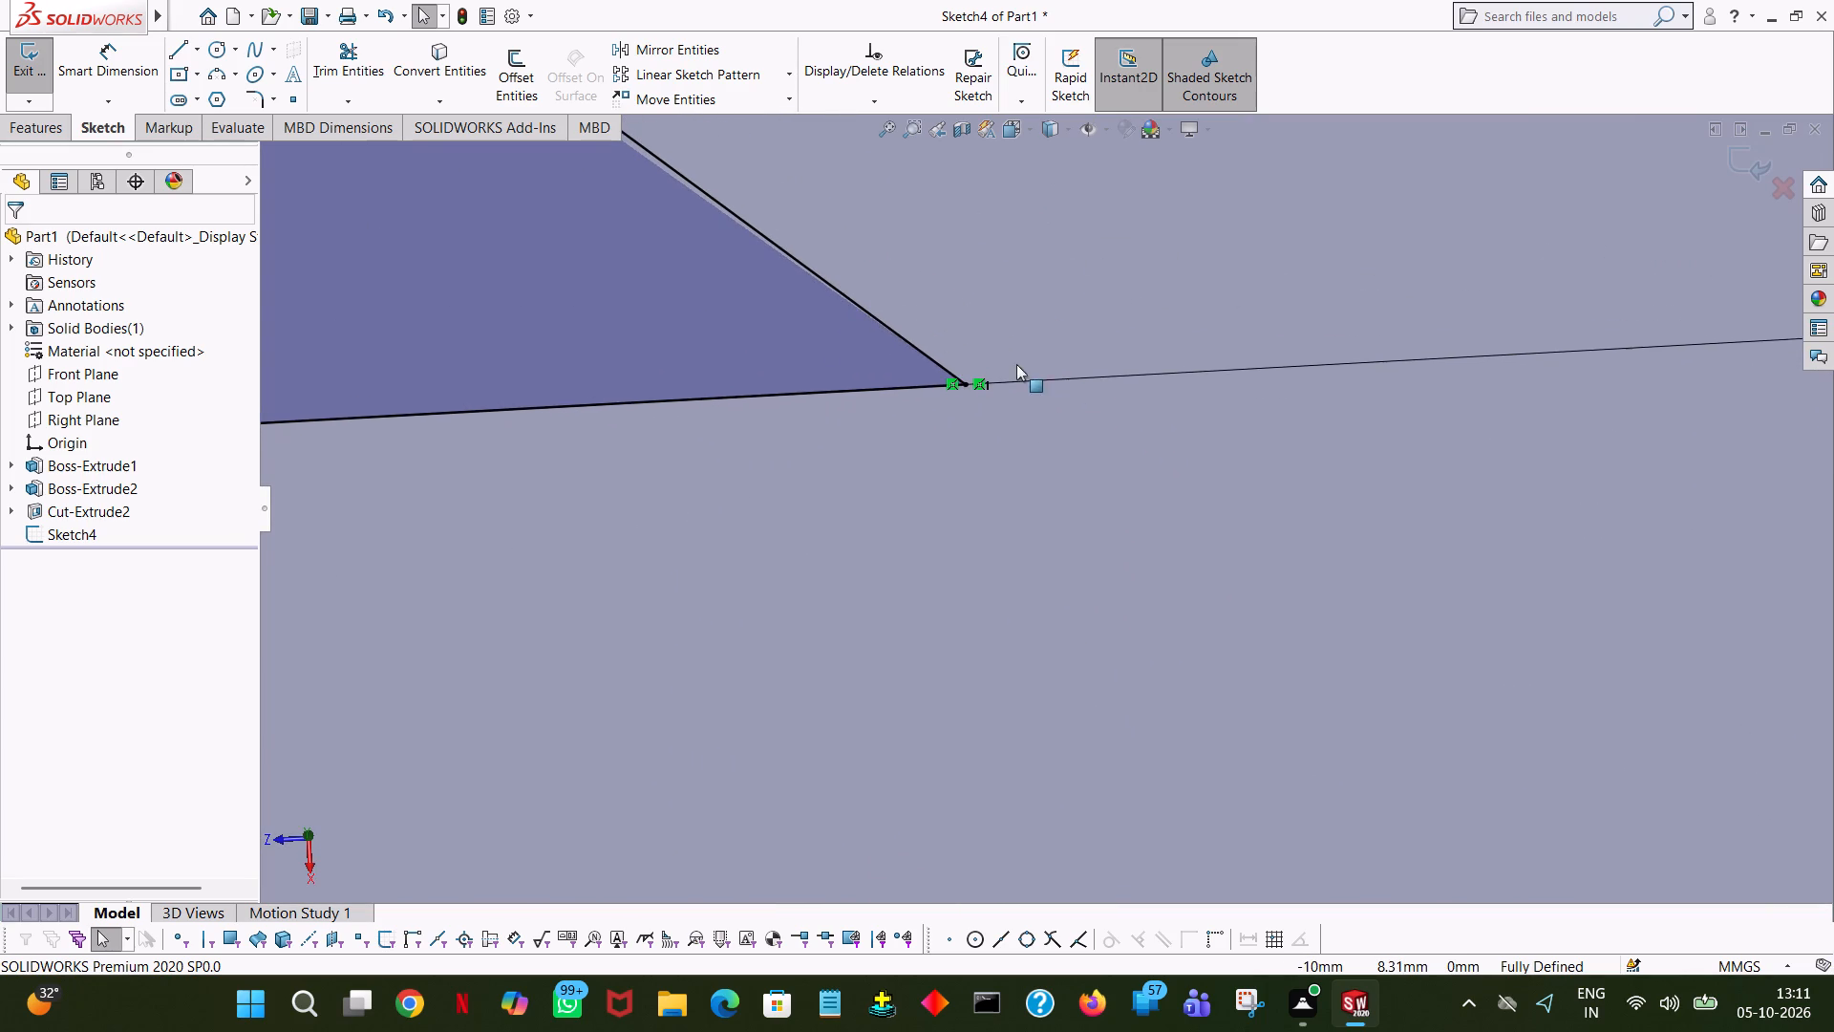
# Examine how the corner profile's sharp vertex meets the neighbouring jaw edge at close range, ending with the whole part in view.
pyautogui.keyDown('ctrl'); pyautogui.scroll(-10, 998, 382); pyautogui.keyUp('ctrl')
pyautogui.keyDown('ctrl'); pyautogui.scroll(-10, 913, 529); pyautogui.keyUp('ctrl')
pyautogui.keyDown('ctrl'); pyautogui.scroll(-4, 1036, 398); pyautogui.keyUp('ctrl')
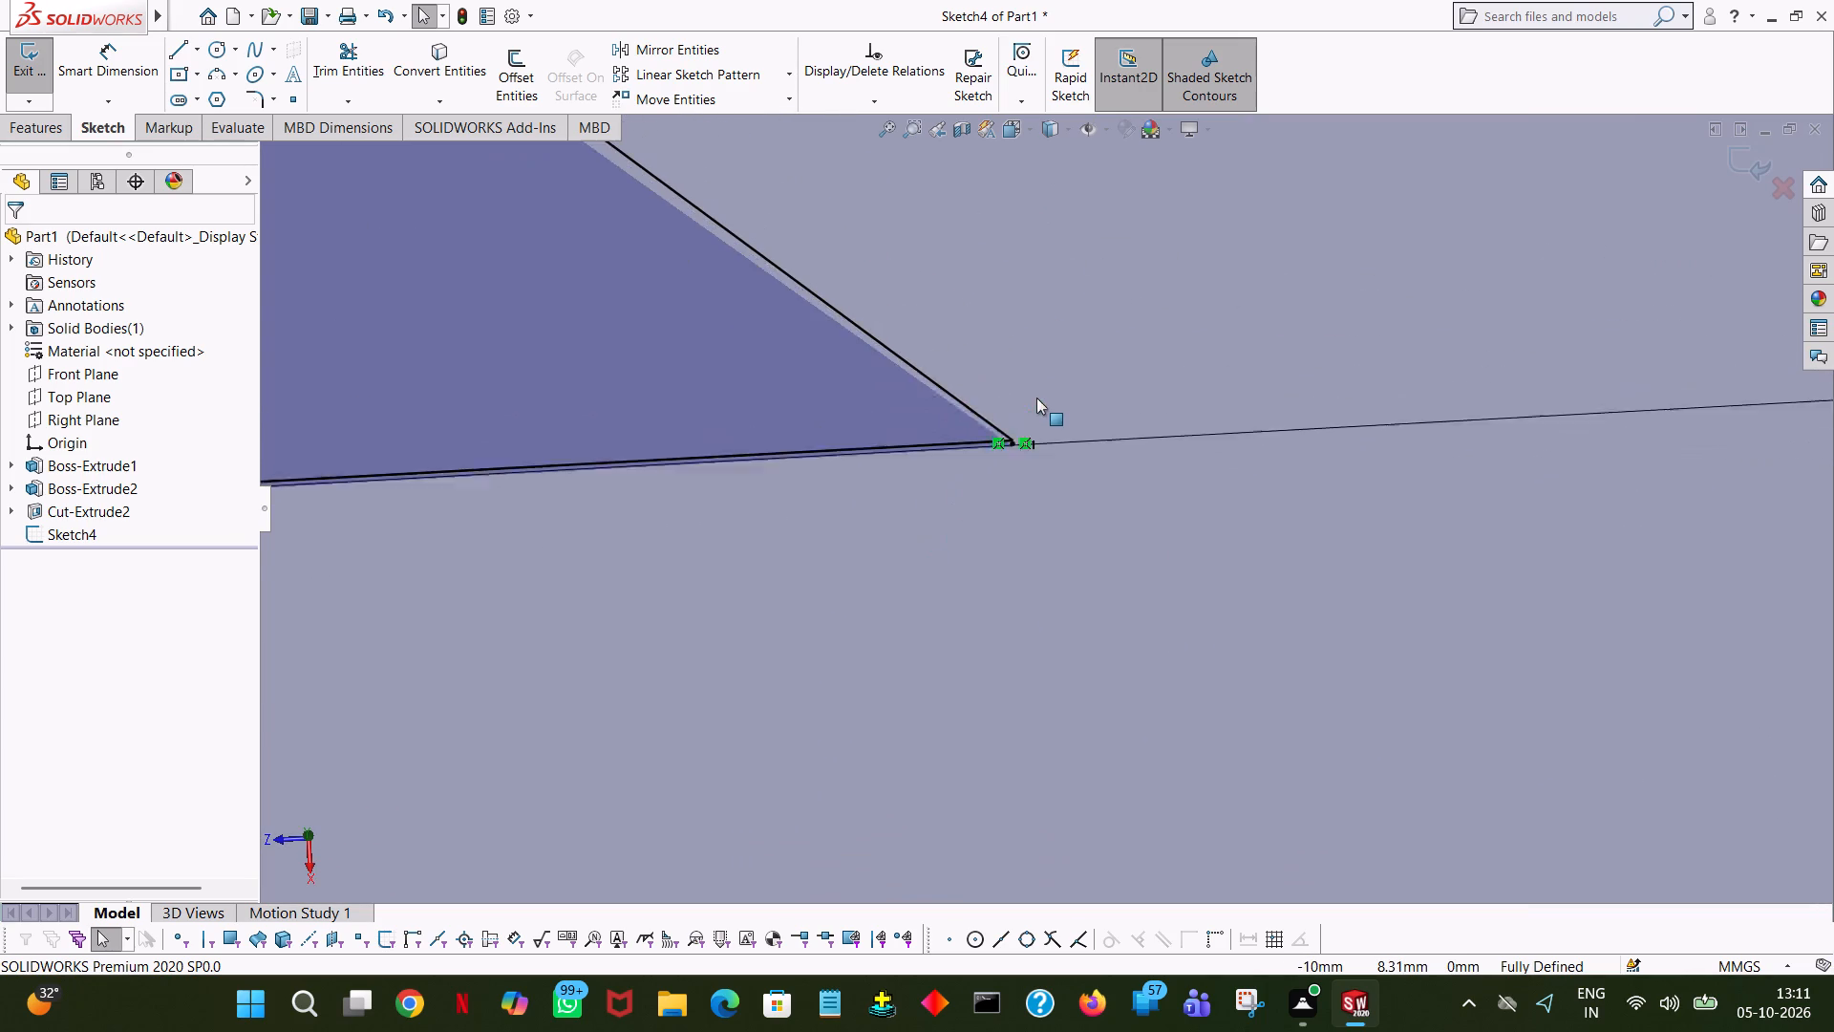
pyautogui.keyDown('ctrl'); pyautogui.scroll(-7, 1036, 398); pyautogui.keyUp('ctrl')
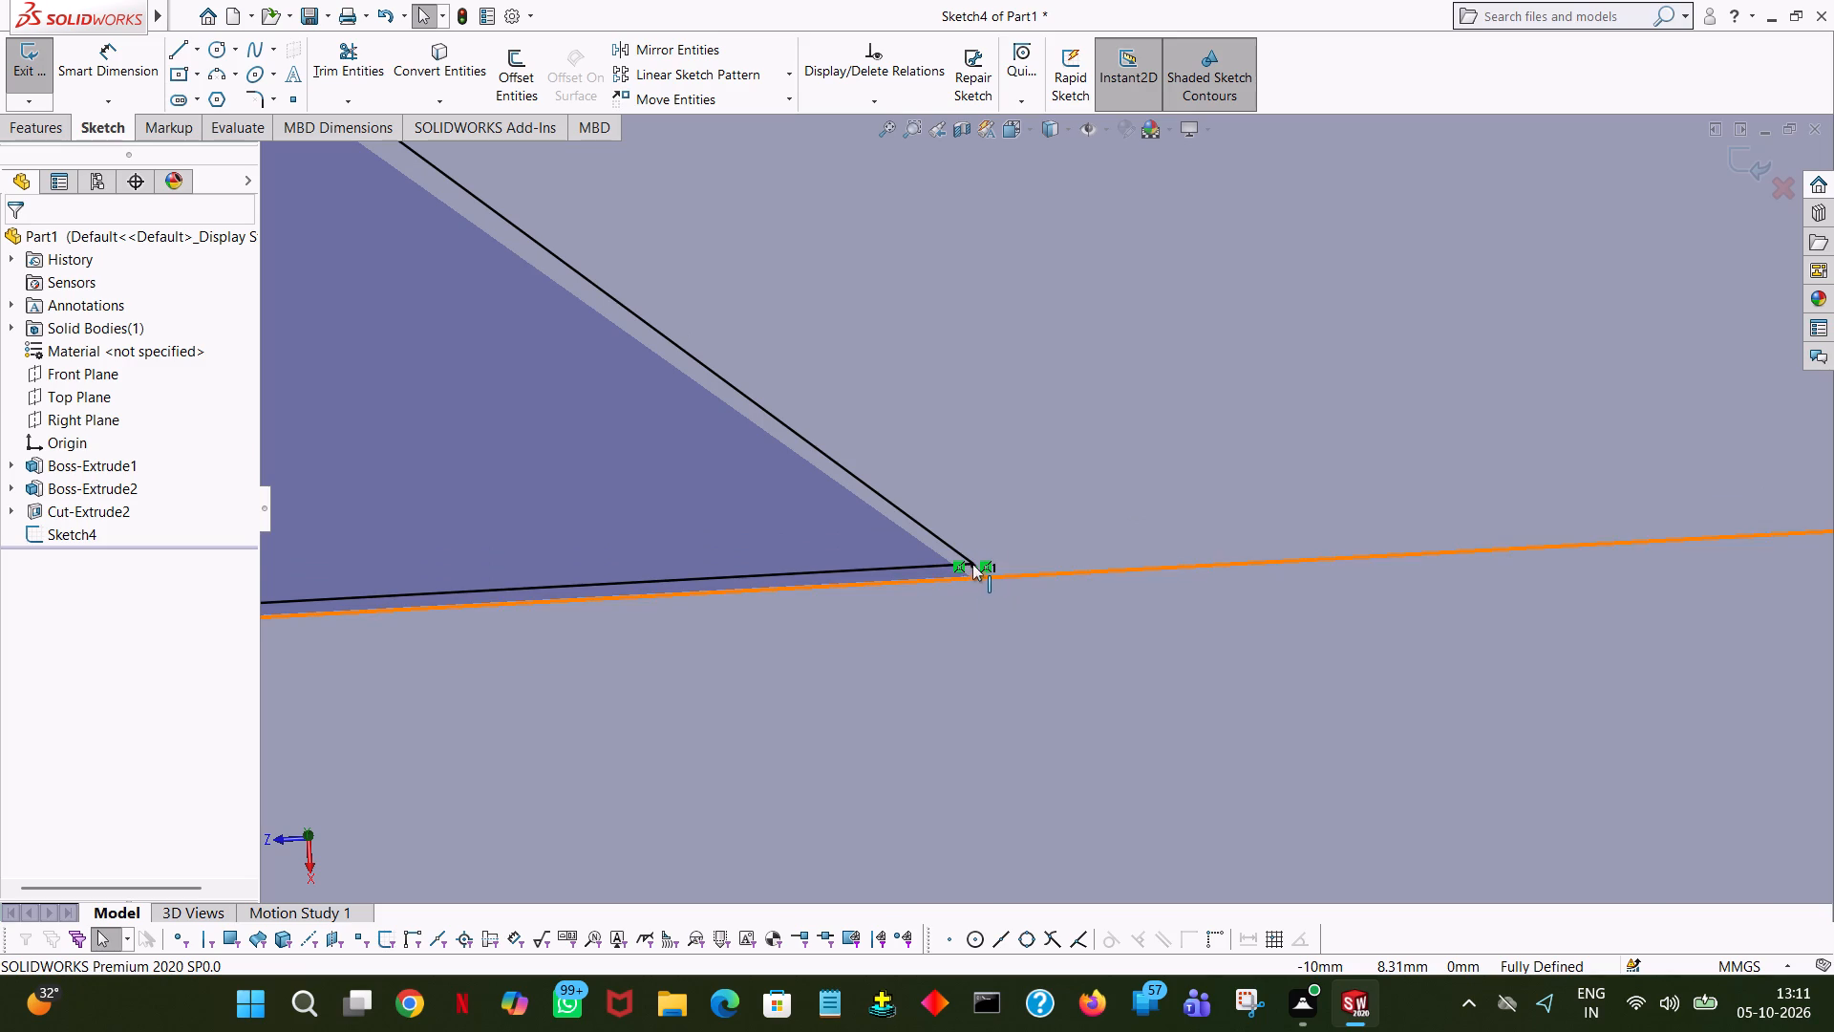
pyautogui.keyDown('ctrl'); pyautogui.scroll(-5, 1009, 555); pyautogui.keyUp('ctrl')
pyautogui.keyDown('ctrl'); pyautogui.scroll(20, 1009, 555); pyautogui.keyUp('ctrl')
pyautogui.keyDown('ctrl'); pyautogui.scroll(19, 1009, 555); pyautogui.keyUp('ctrl')
pyautogui.click(898, 128)
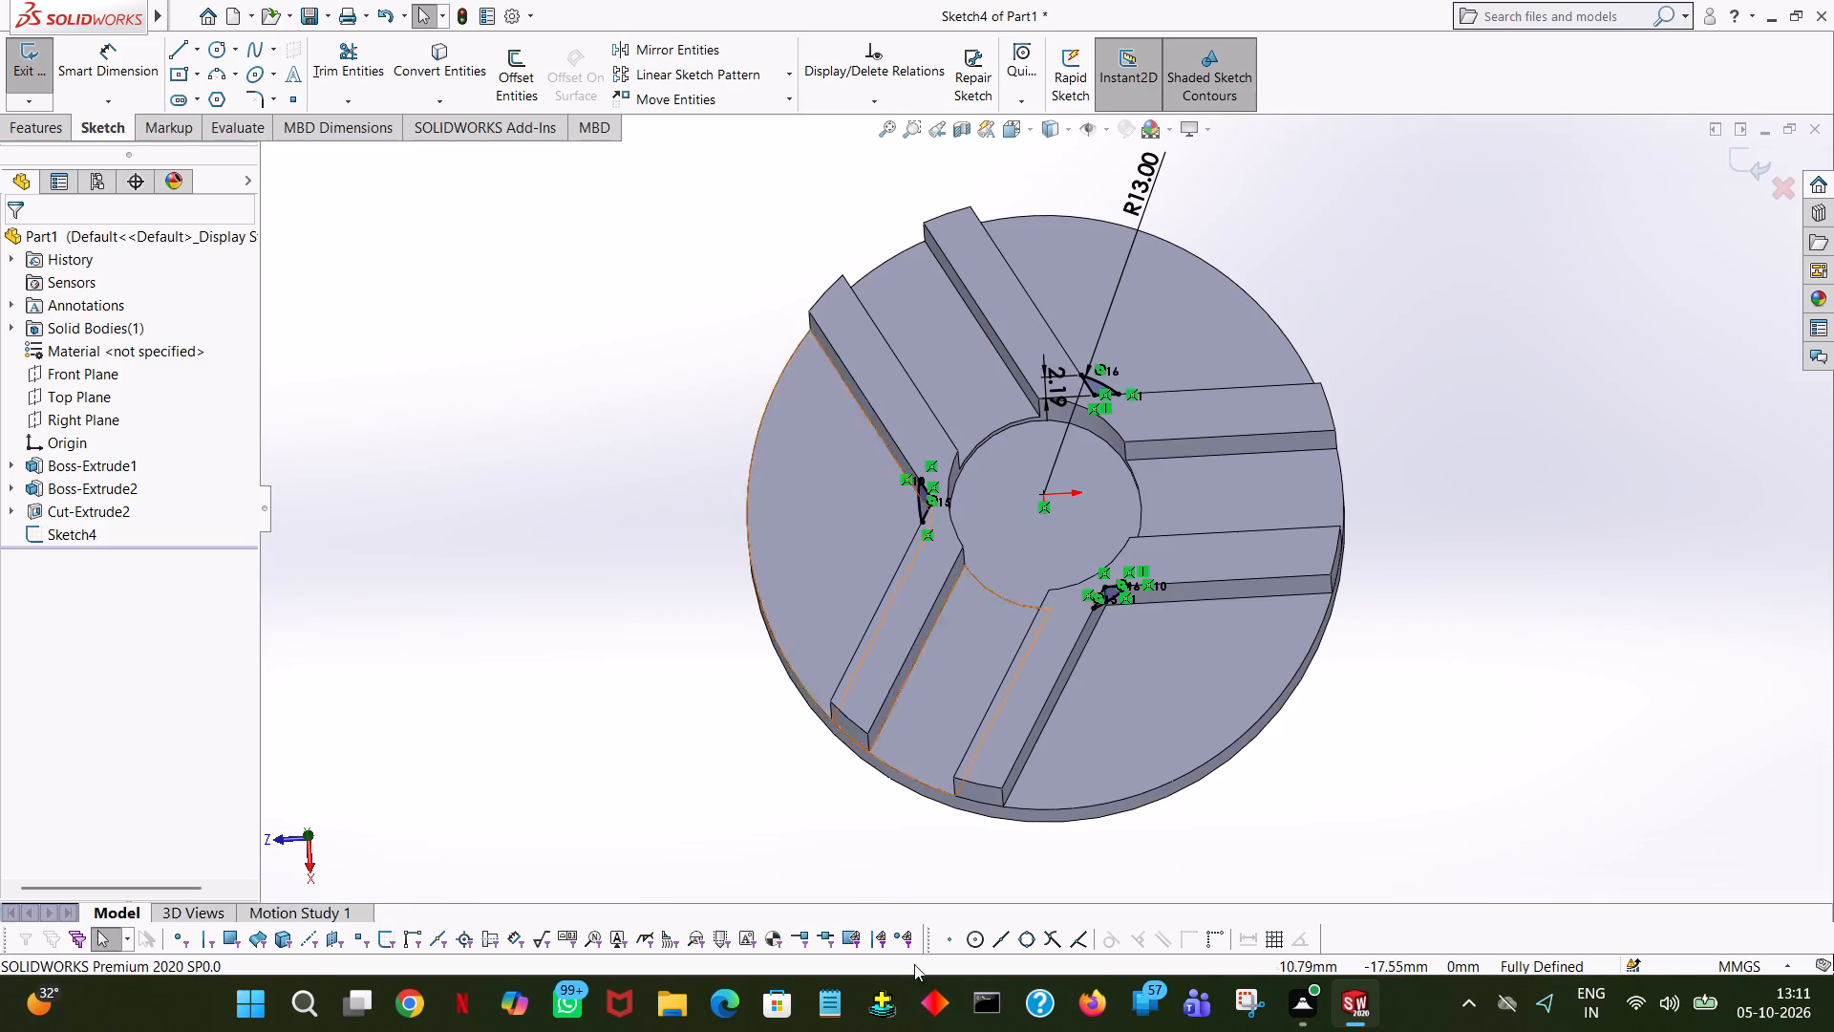
# Extrude the three corner profiles as a 20 mm blind boss, reversed down towards the base disc, with merge result on.
pyautogui.click(41, 126)
pyautogui.click(19, 59)
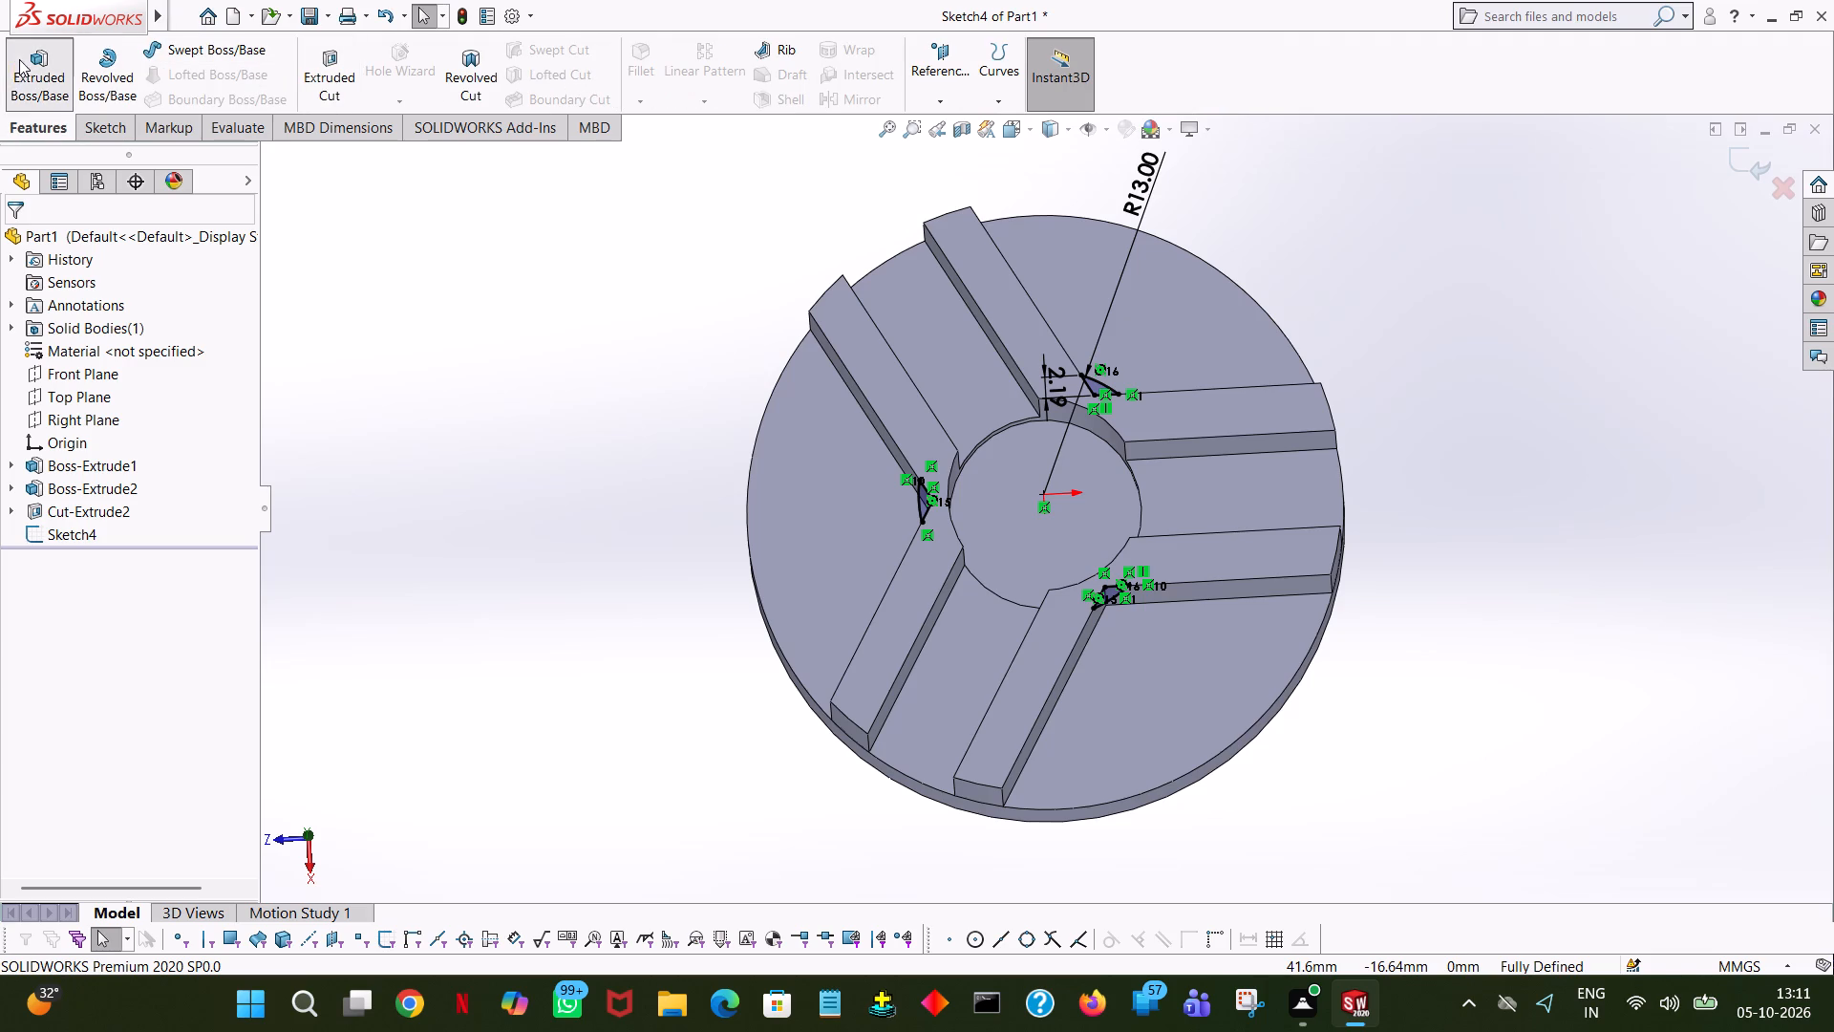
pyautogui.moveTo(1459, 612); pyautogui.dragTo(1446, 306, button='middle')
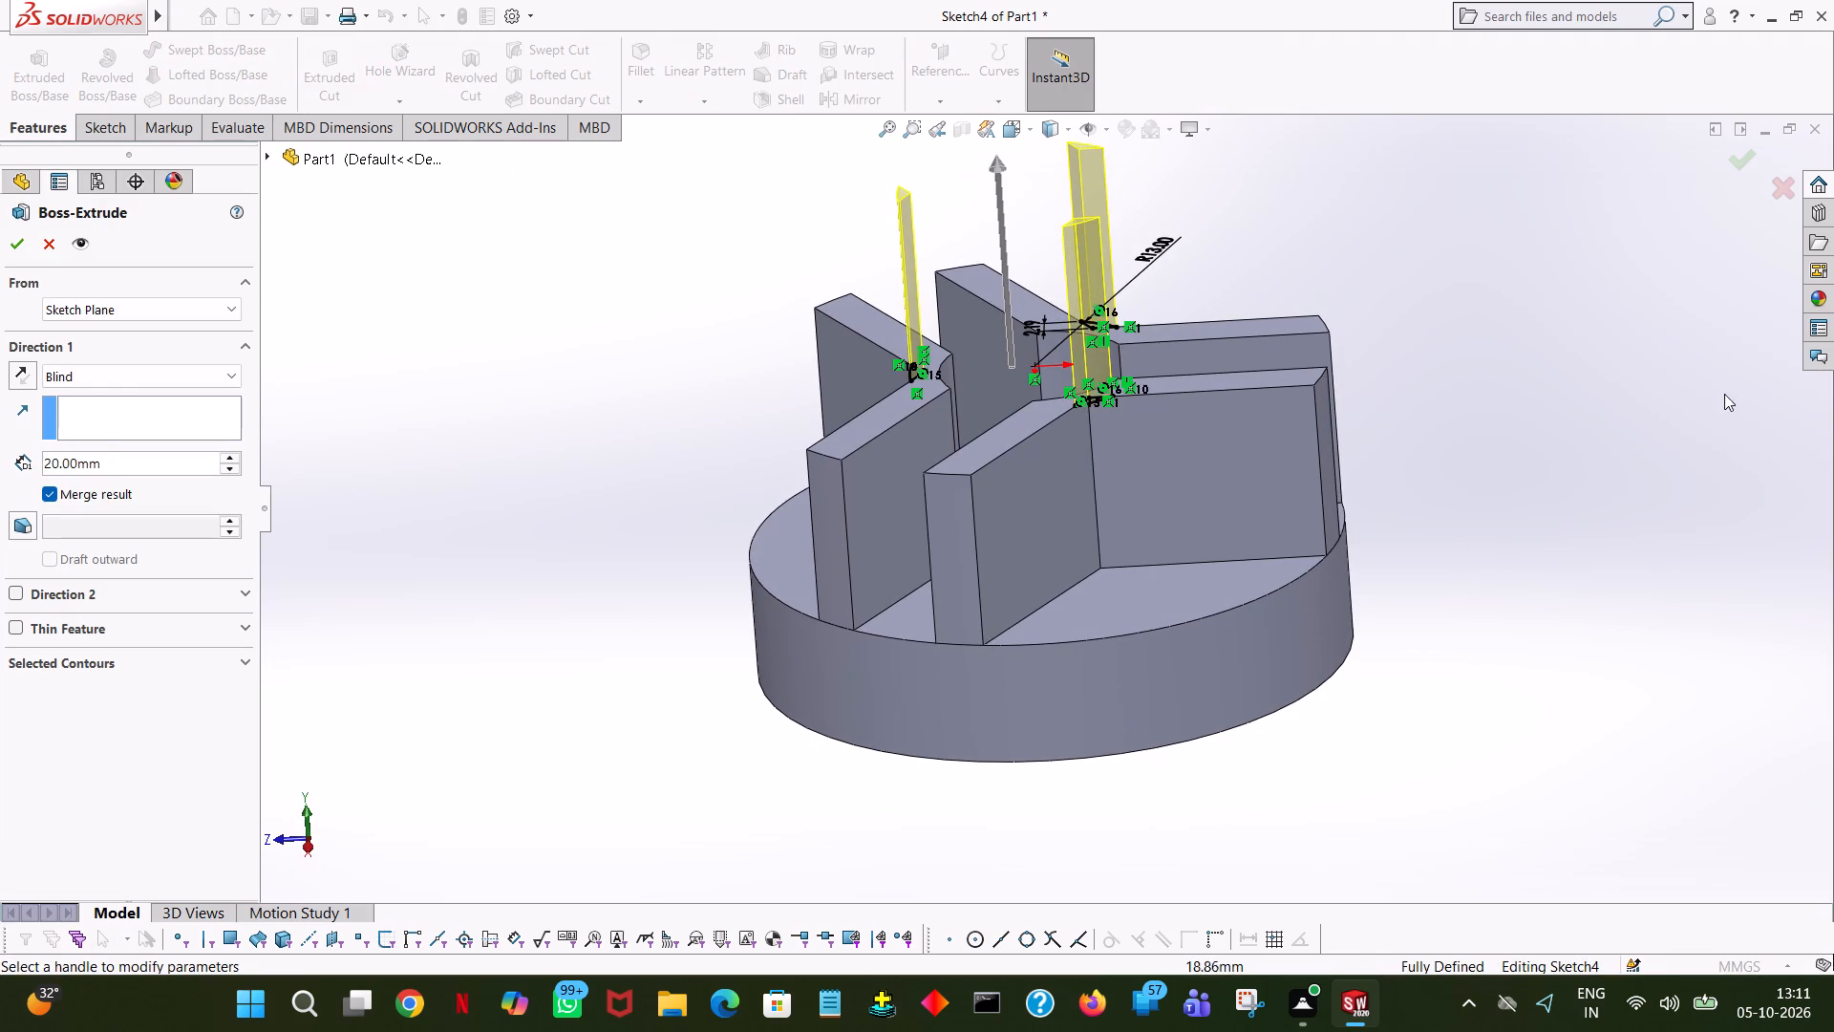
pyautogui.click(9, 369)
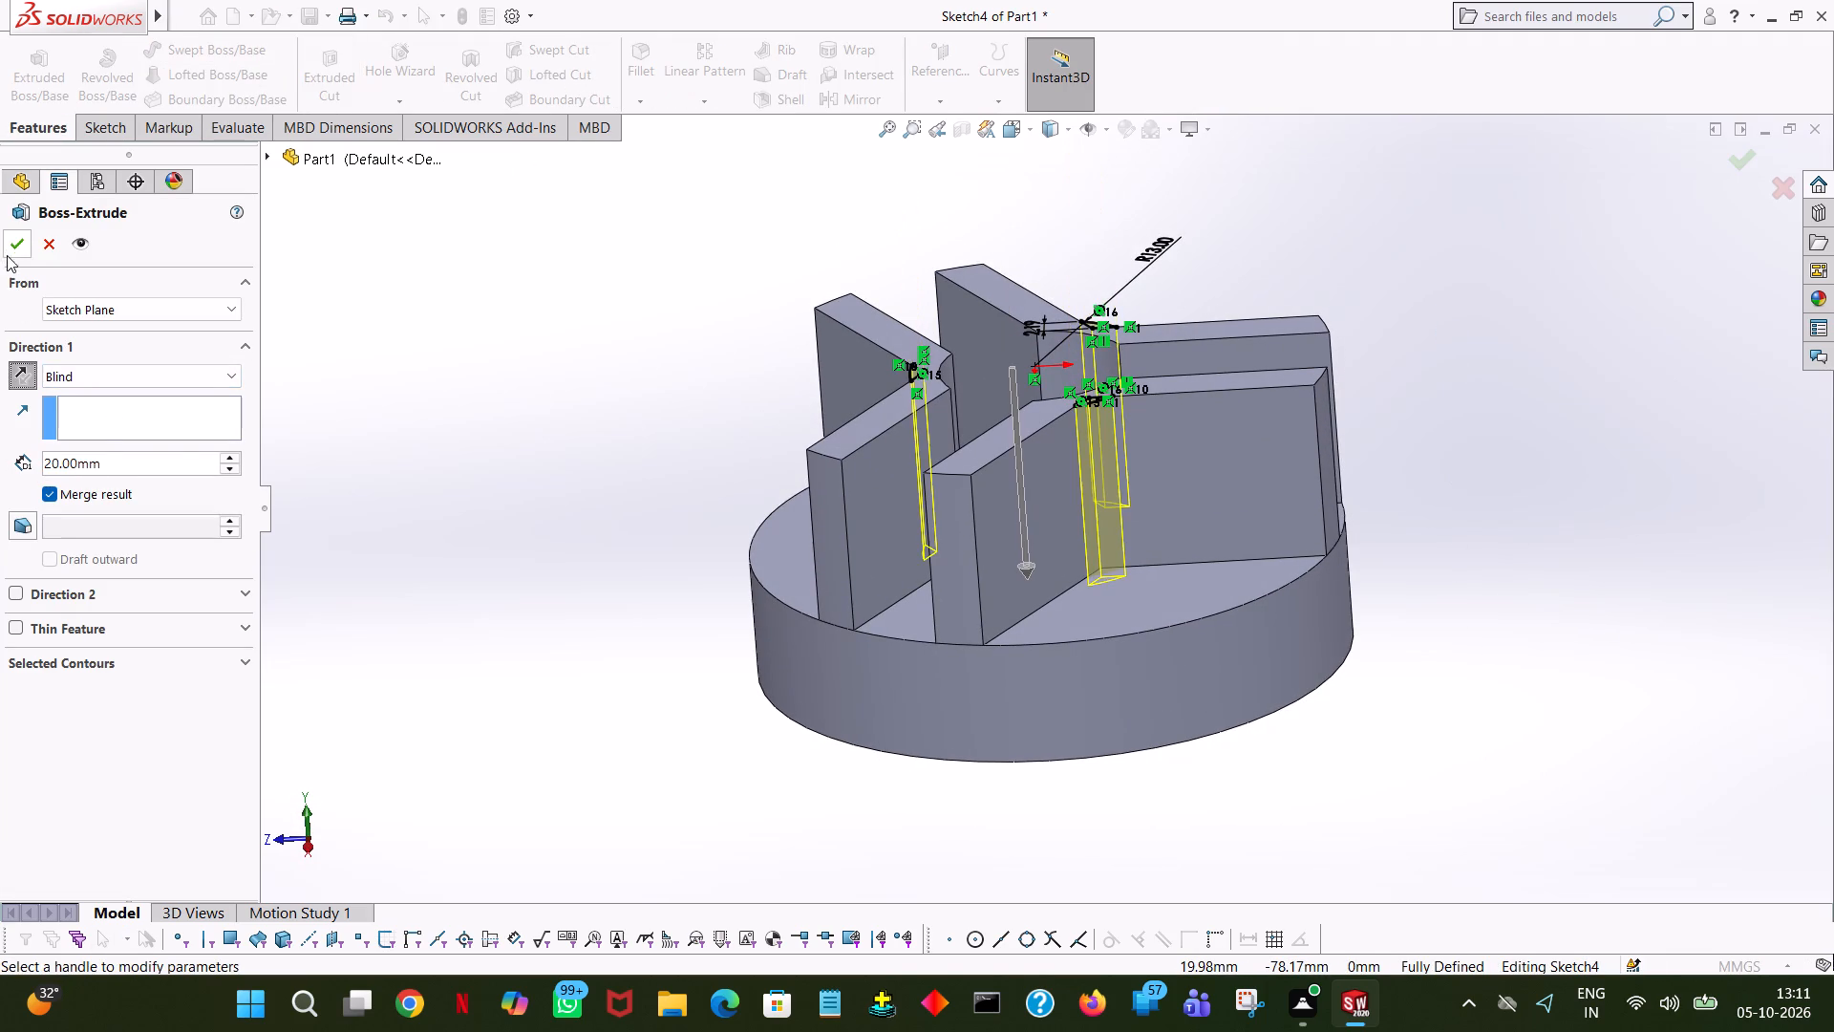
pyautogui.click(6, 244)
pyautogui.click(1481, 519)
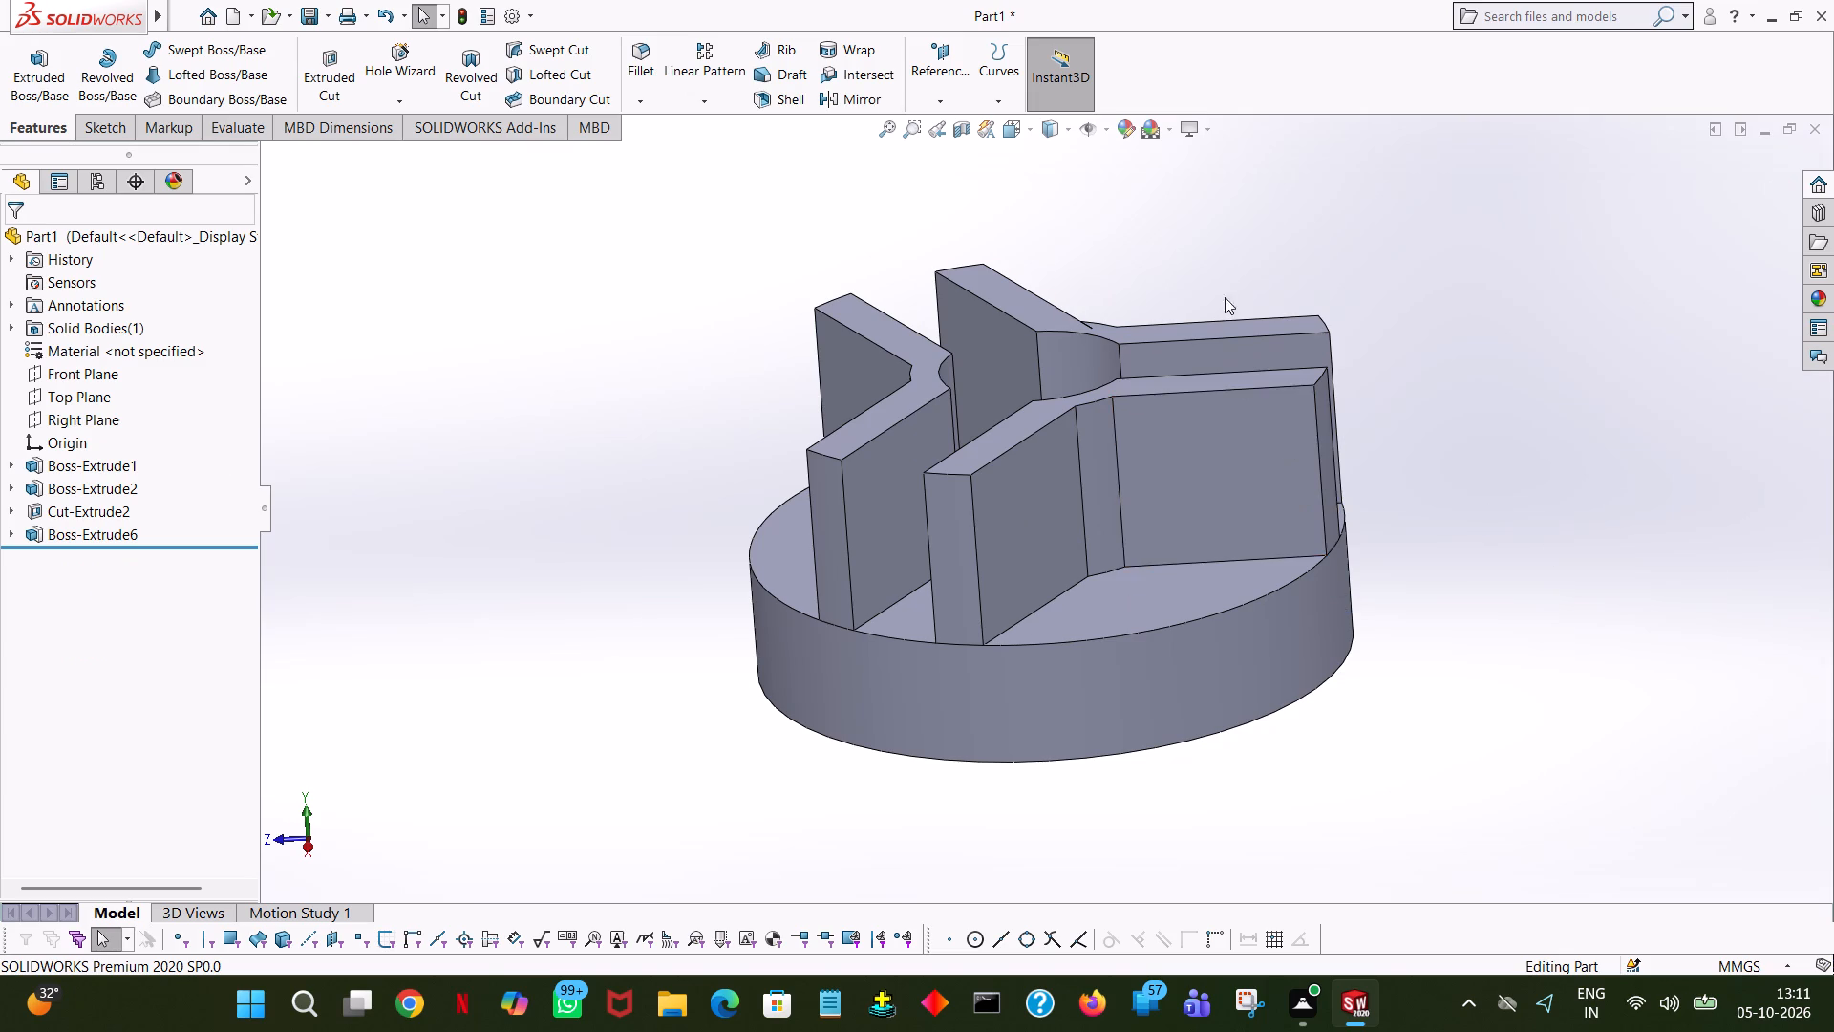
# Start a new boss-extrude sketch on the top face of the jaw that carries the stray edge.
pyautogui.moveTo(1226, 289); pyautogui.dragTo(1219, 567, button='middle')
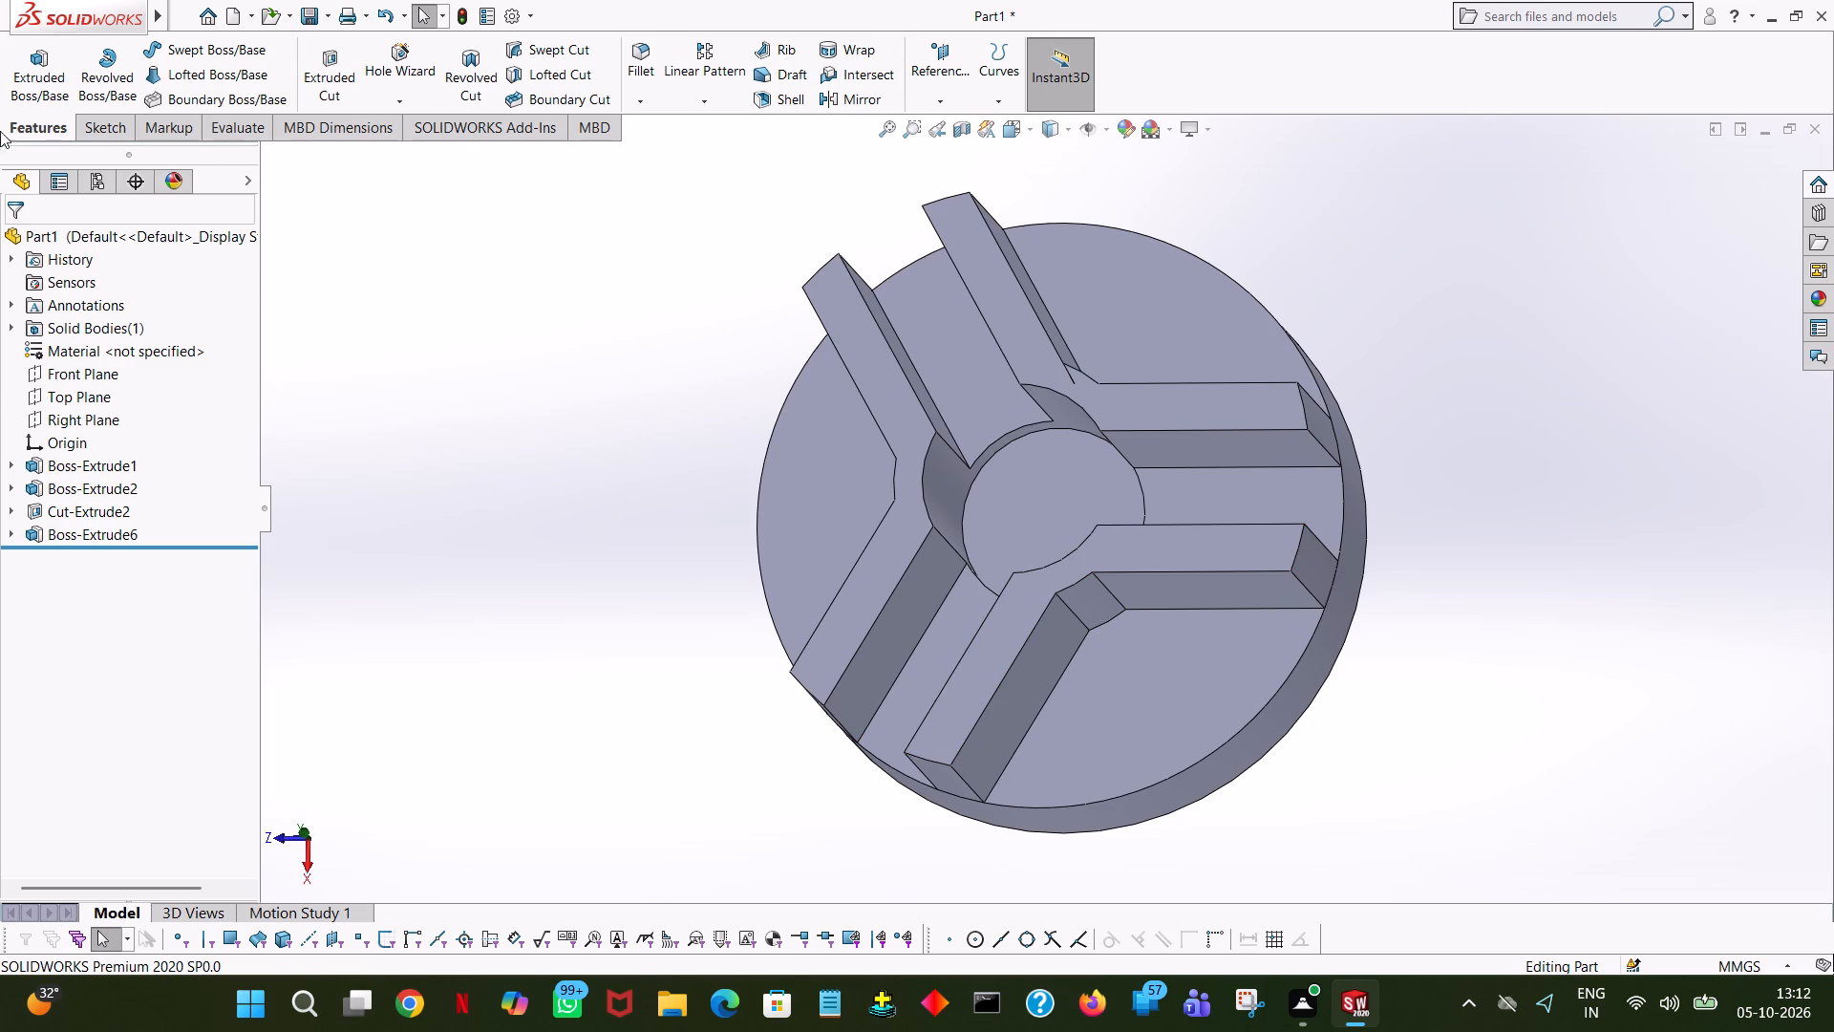
pyautogui.click(50, 83)
pyautogui.click(1044, 369)
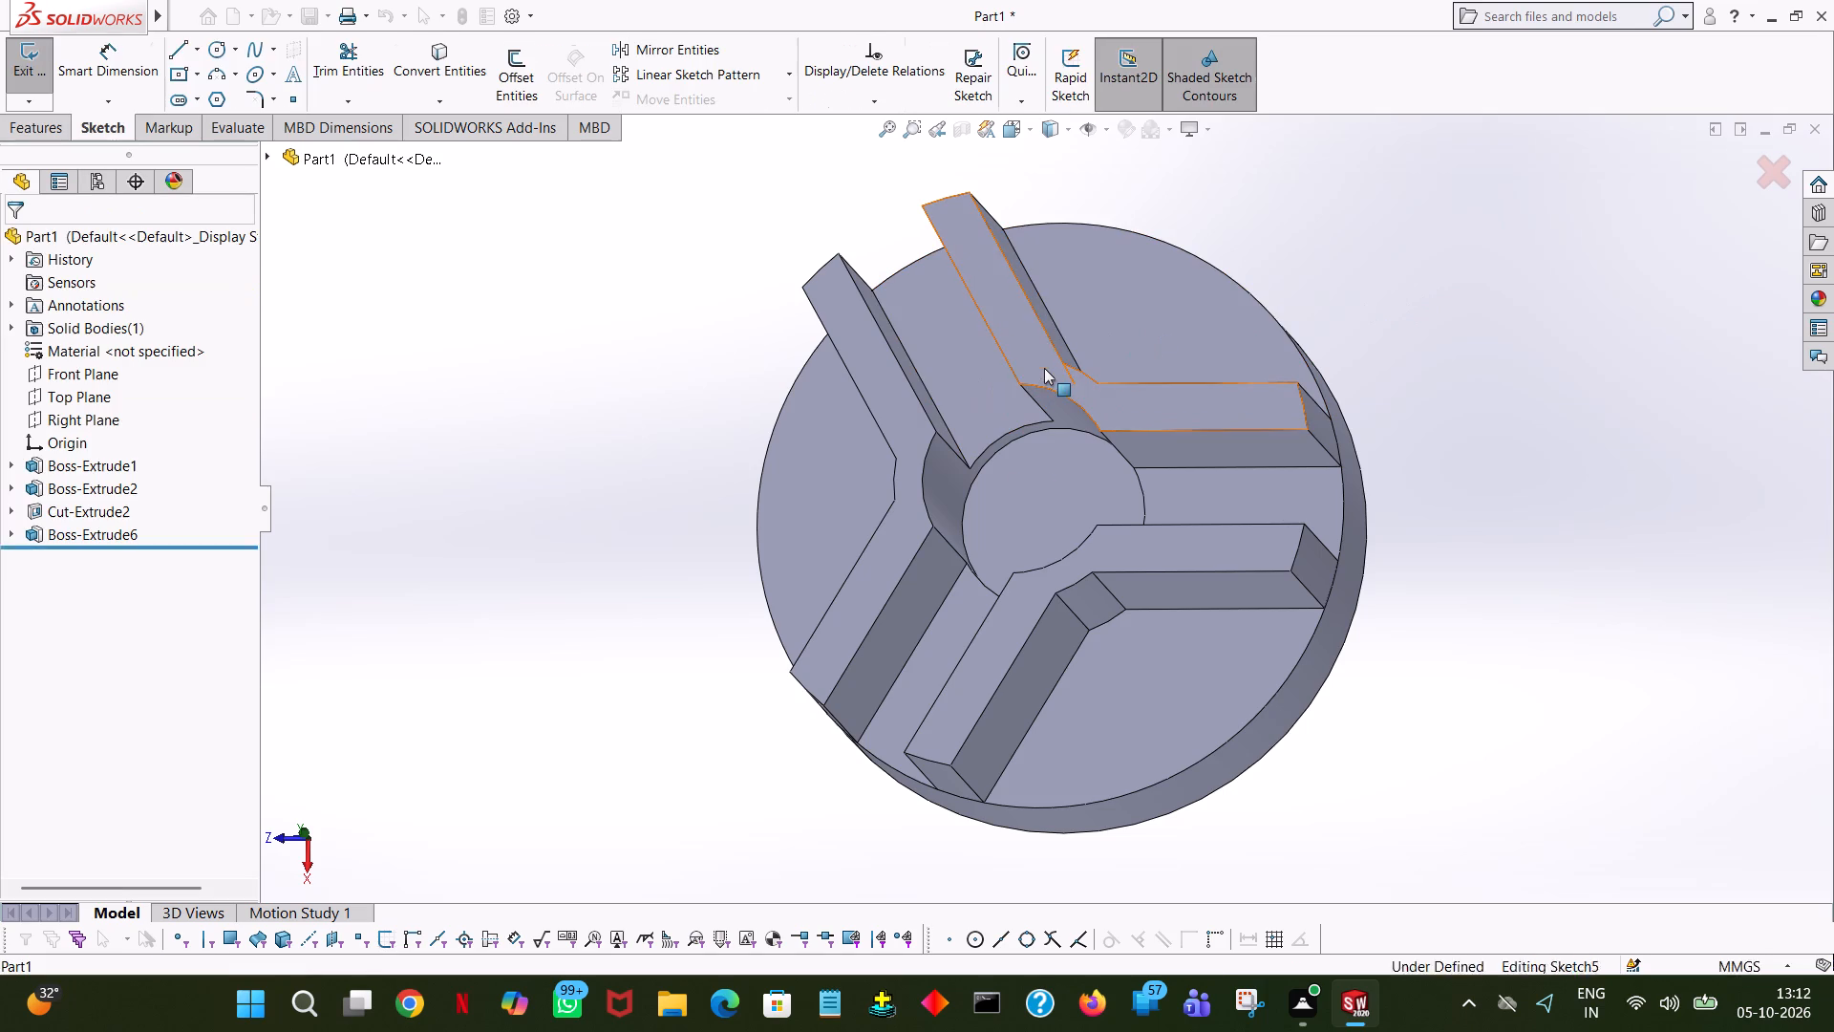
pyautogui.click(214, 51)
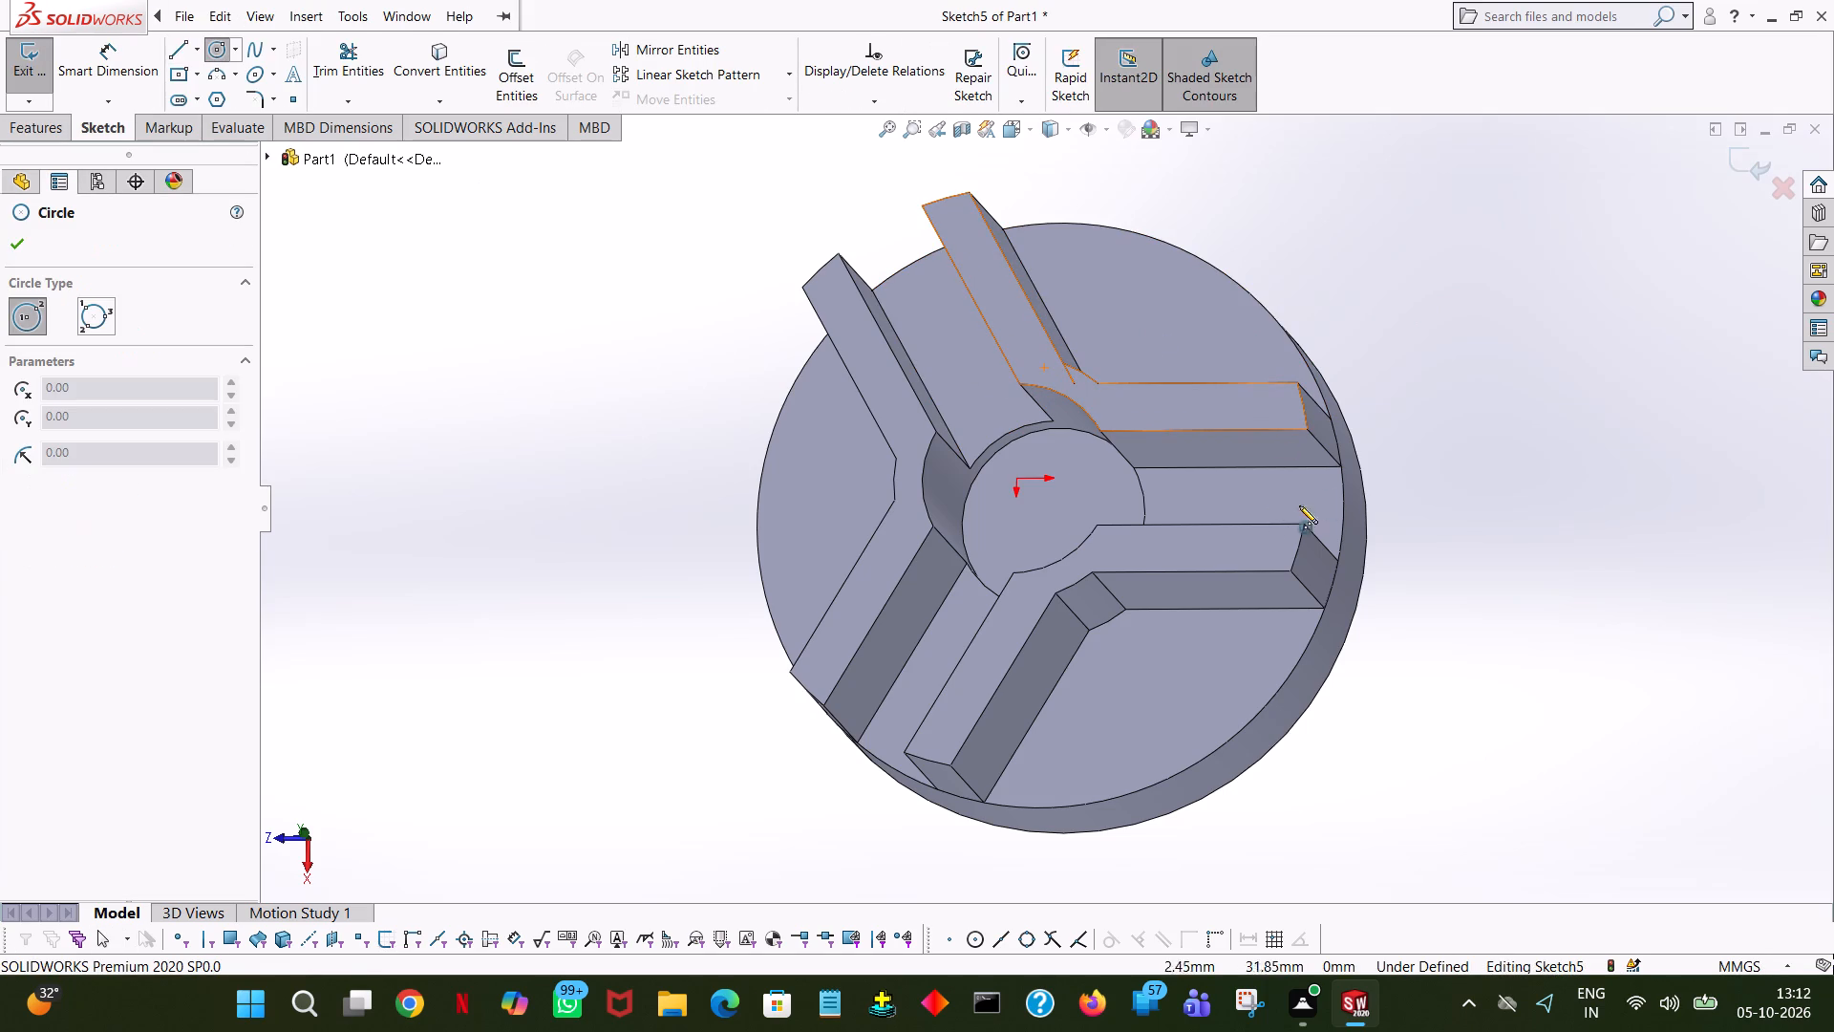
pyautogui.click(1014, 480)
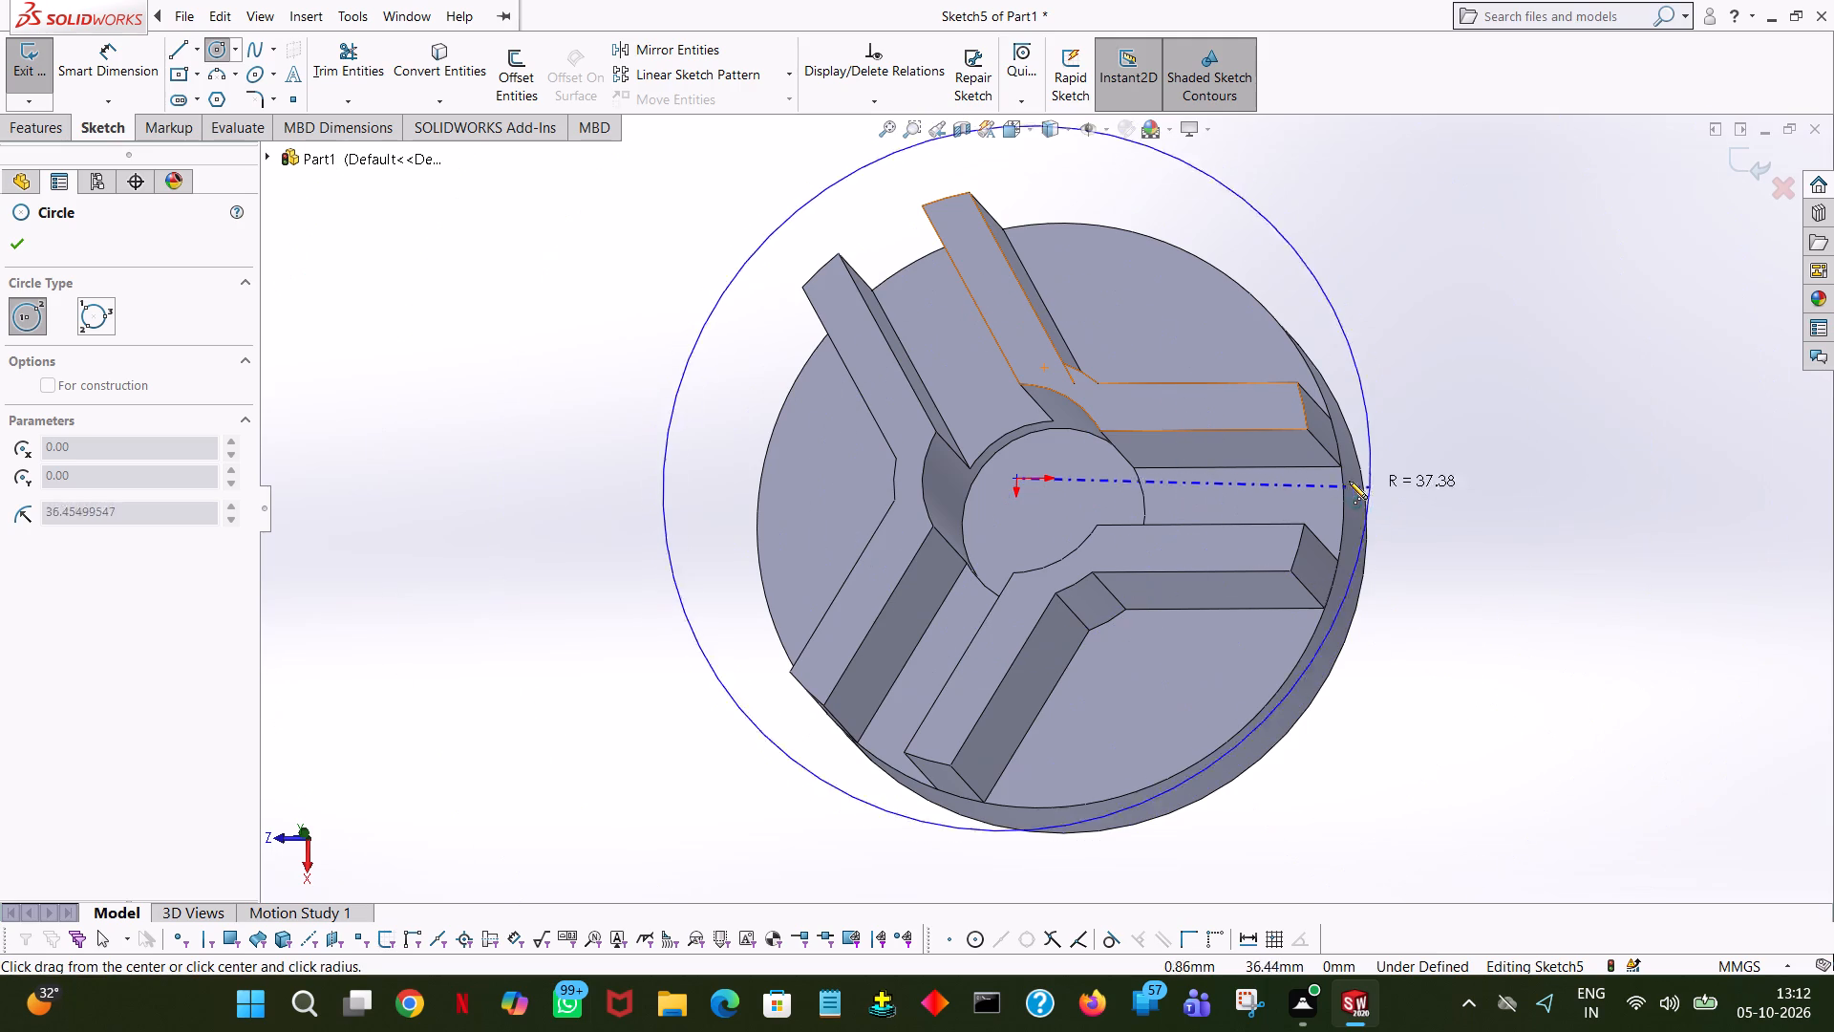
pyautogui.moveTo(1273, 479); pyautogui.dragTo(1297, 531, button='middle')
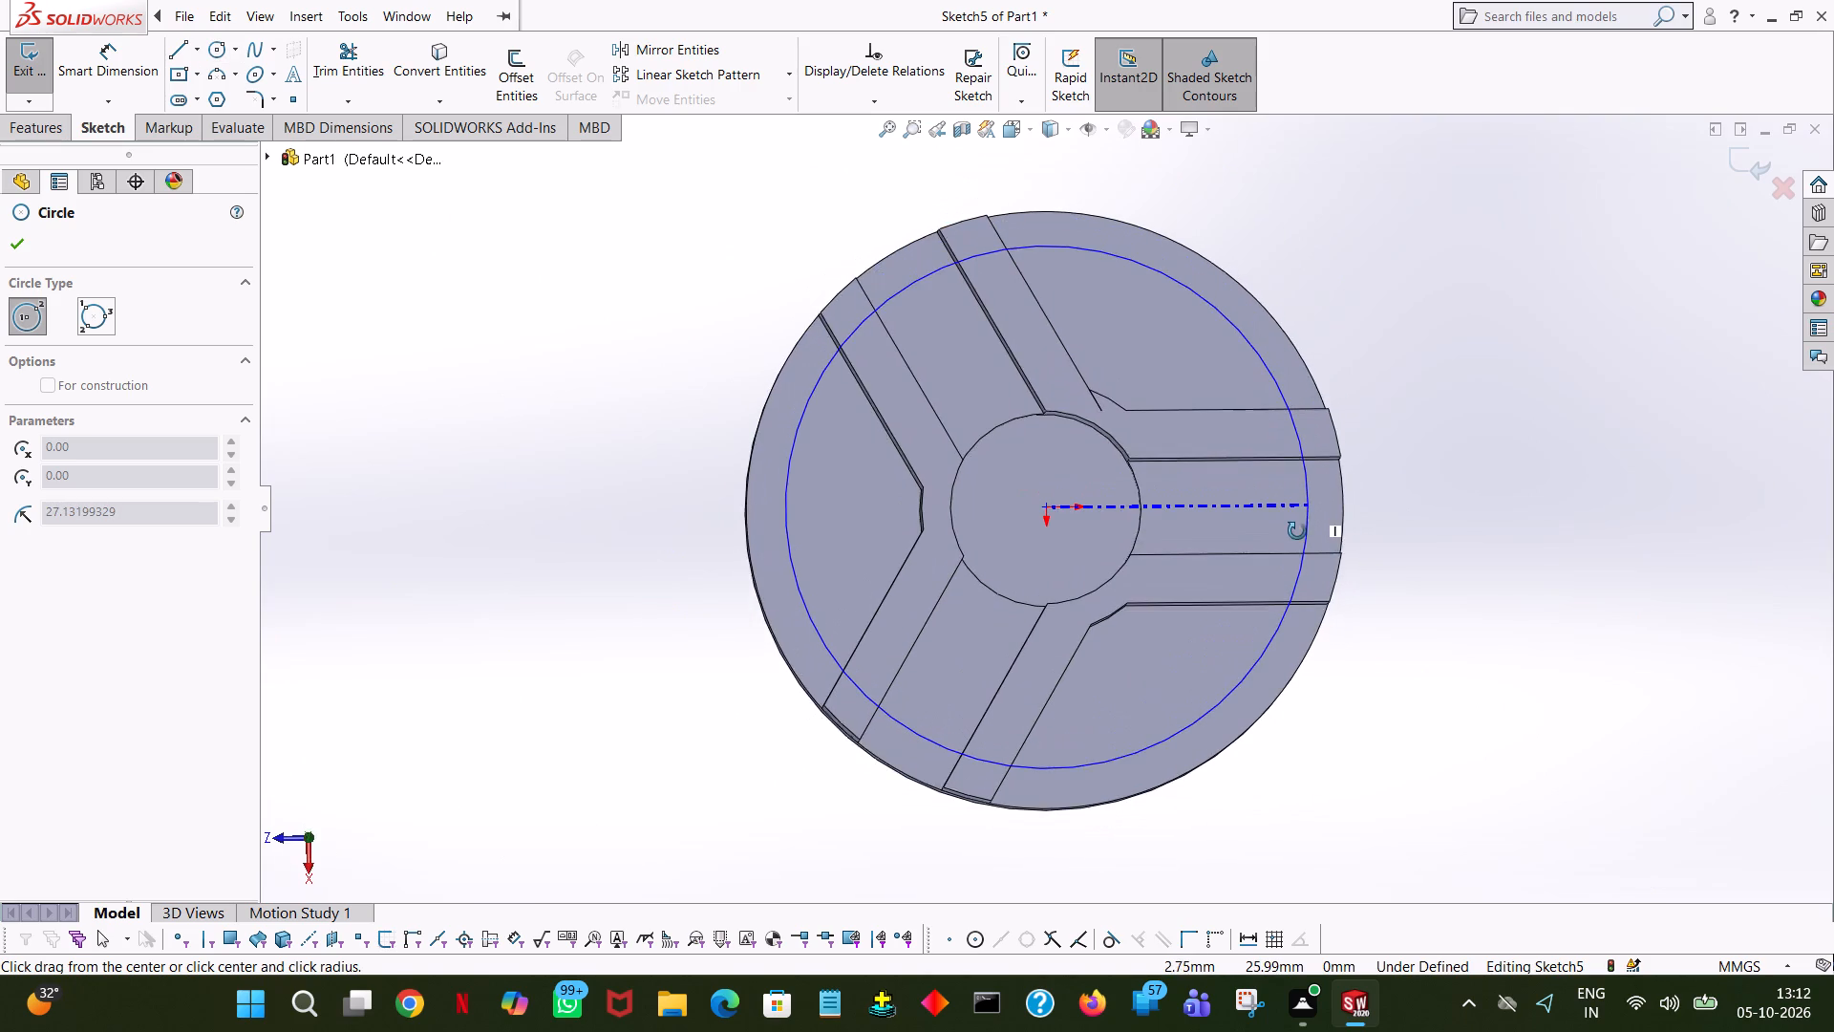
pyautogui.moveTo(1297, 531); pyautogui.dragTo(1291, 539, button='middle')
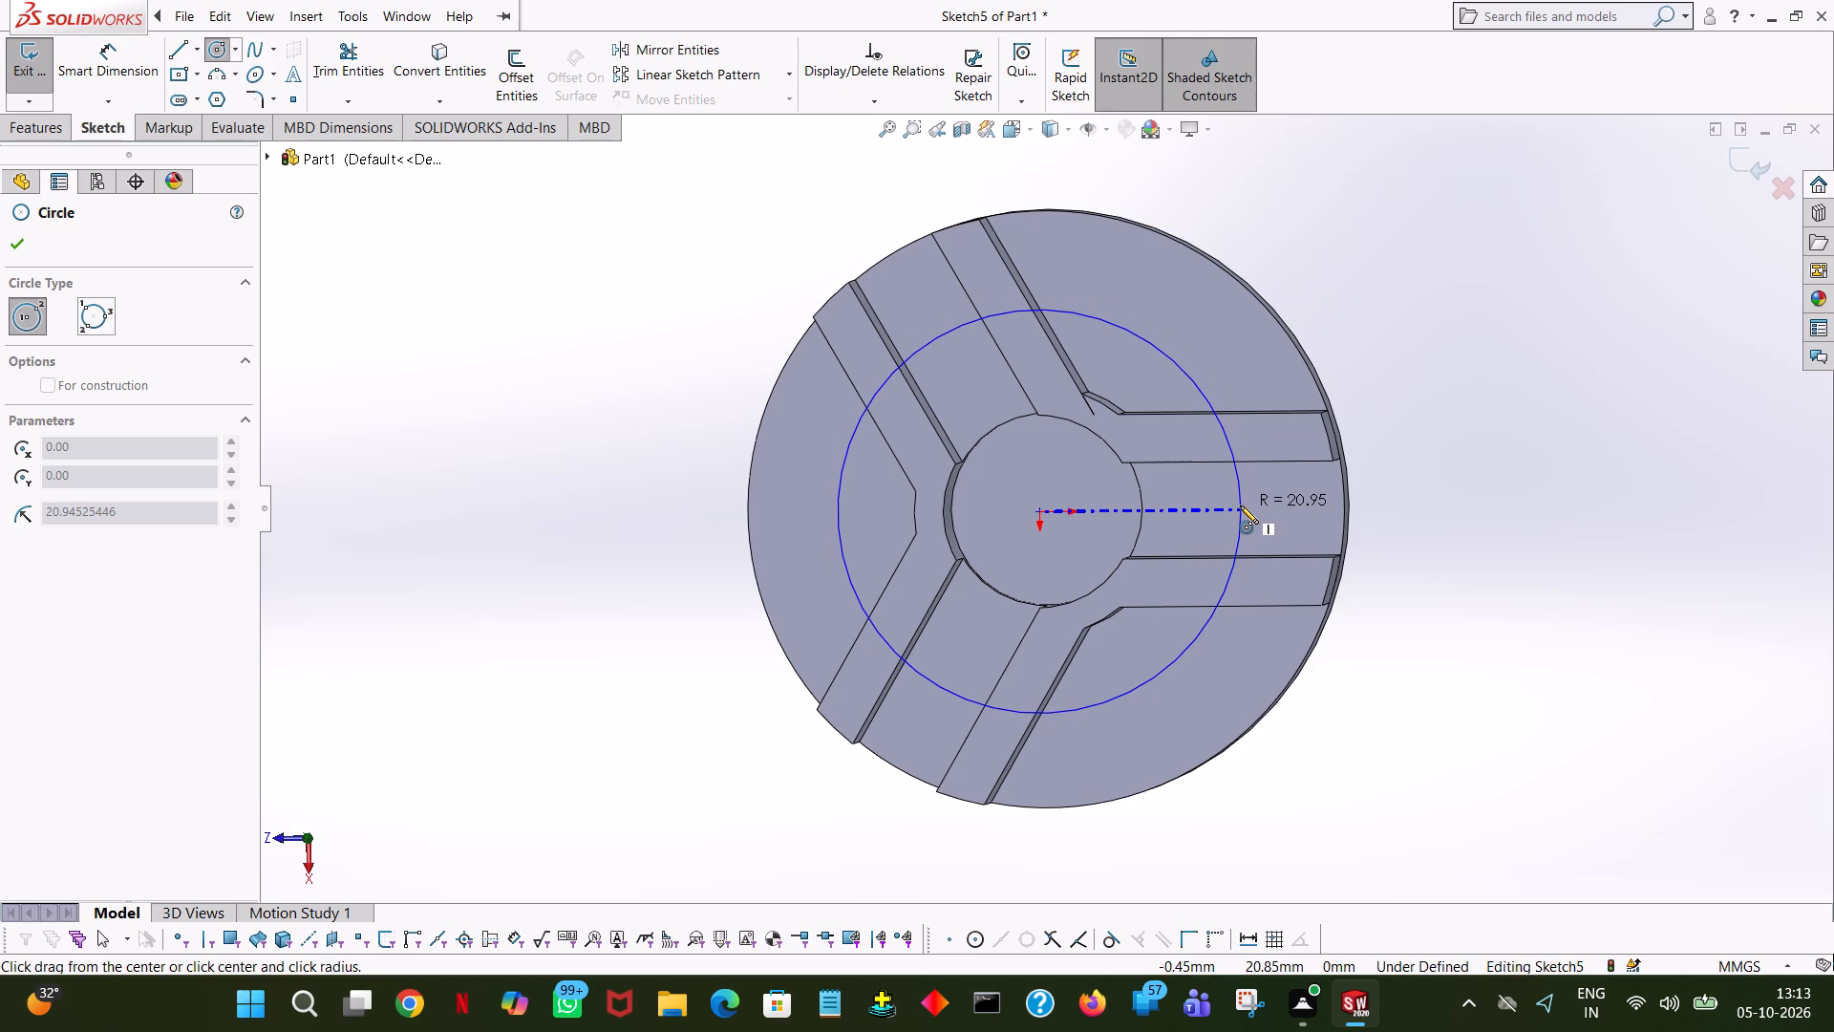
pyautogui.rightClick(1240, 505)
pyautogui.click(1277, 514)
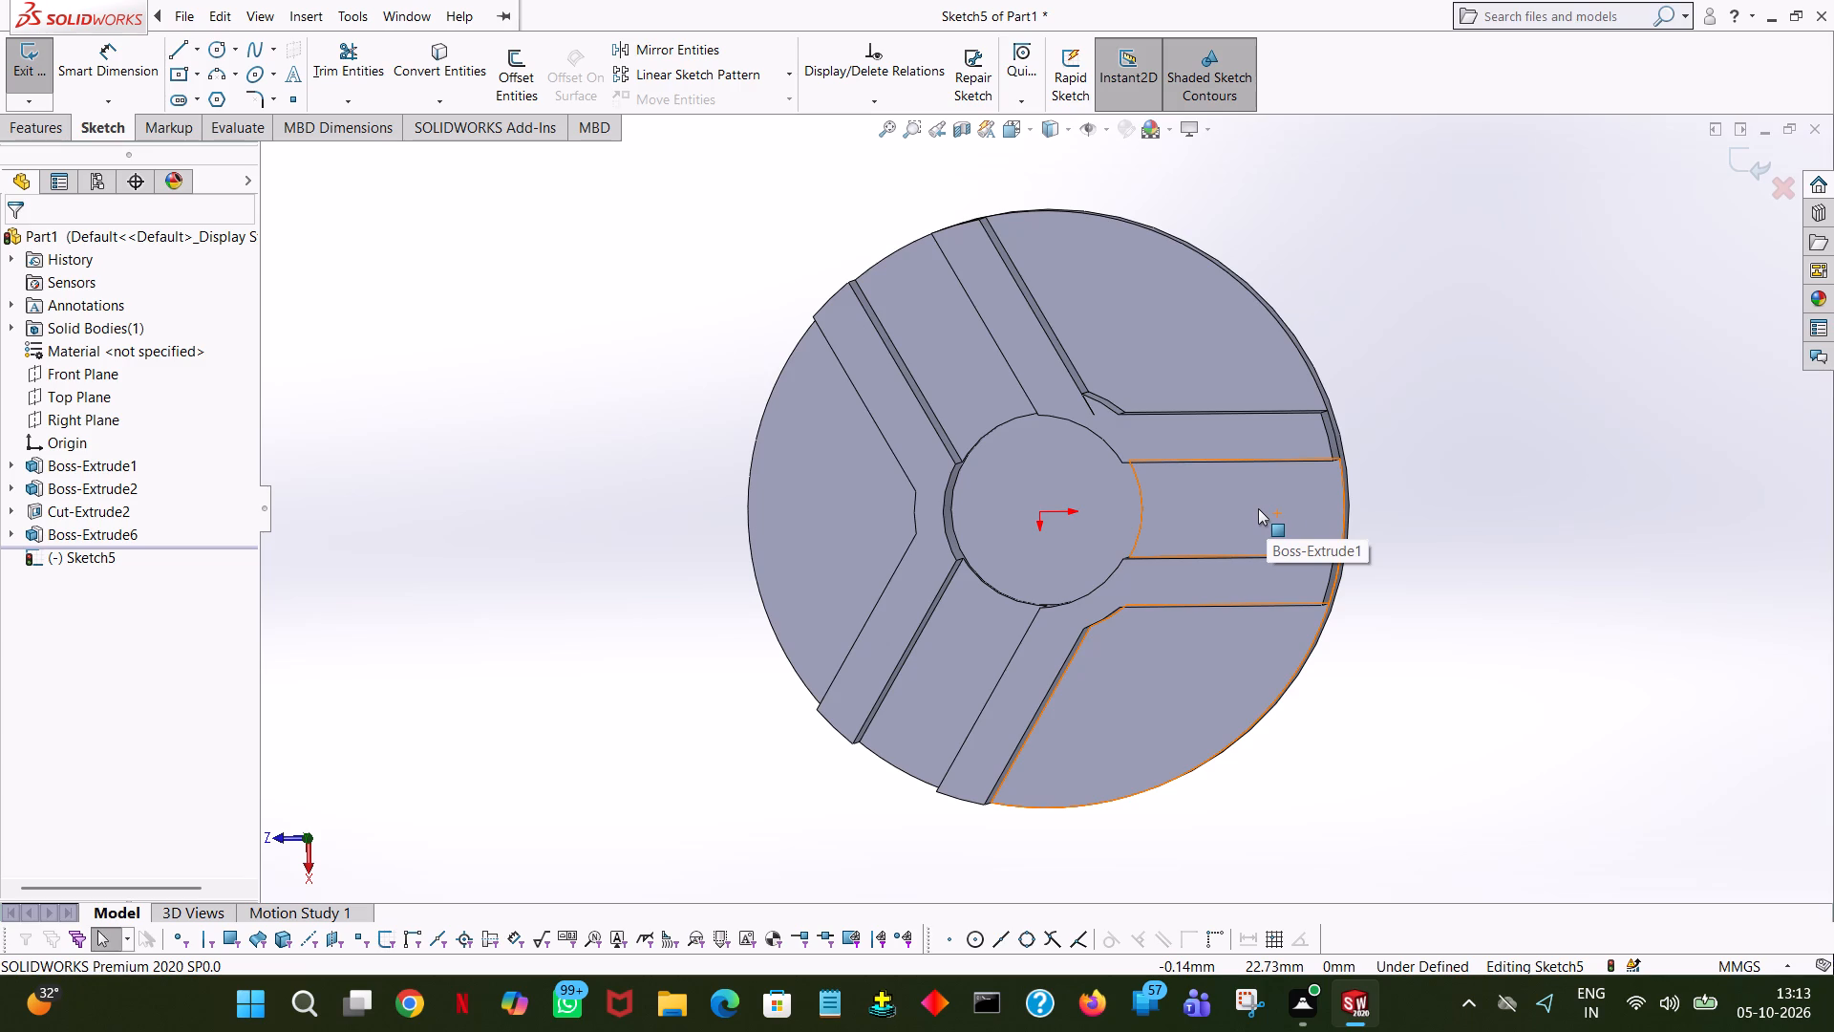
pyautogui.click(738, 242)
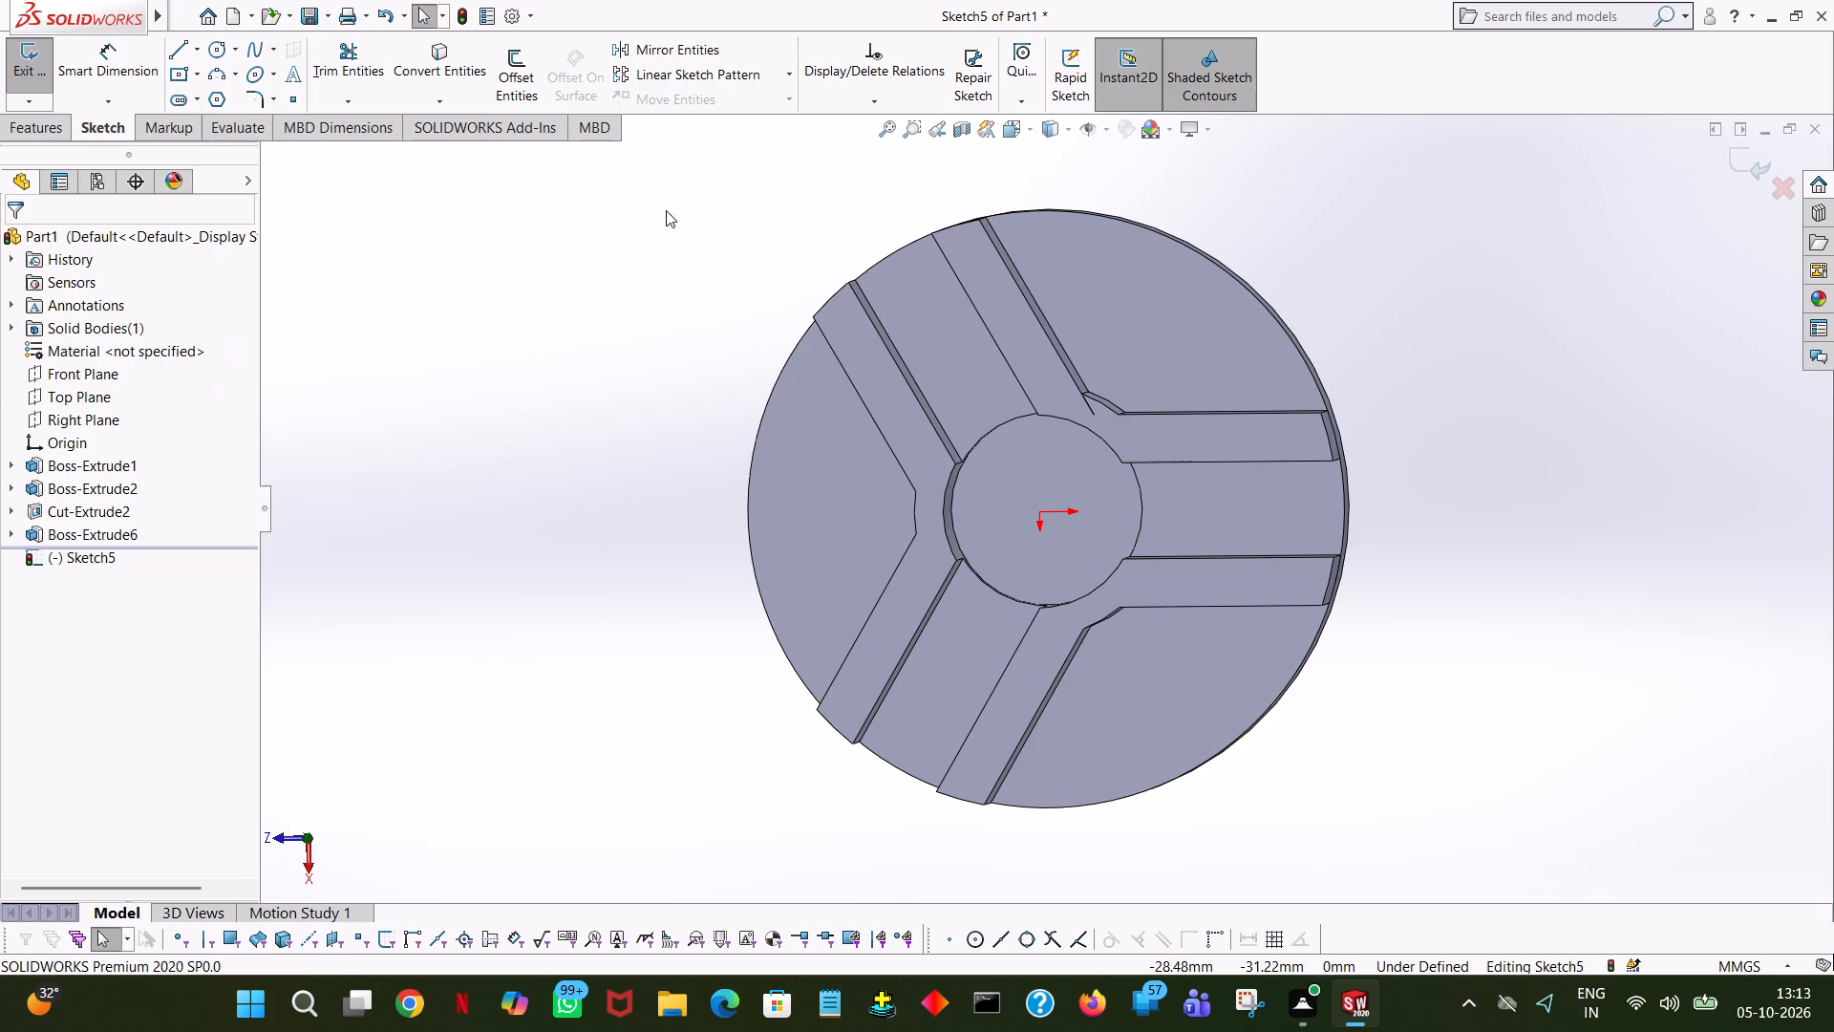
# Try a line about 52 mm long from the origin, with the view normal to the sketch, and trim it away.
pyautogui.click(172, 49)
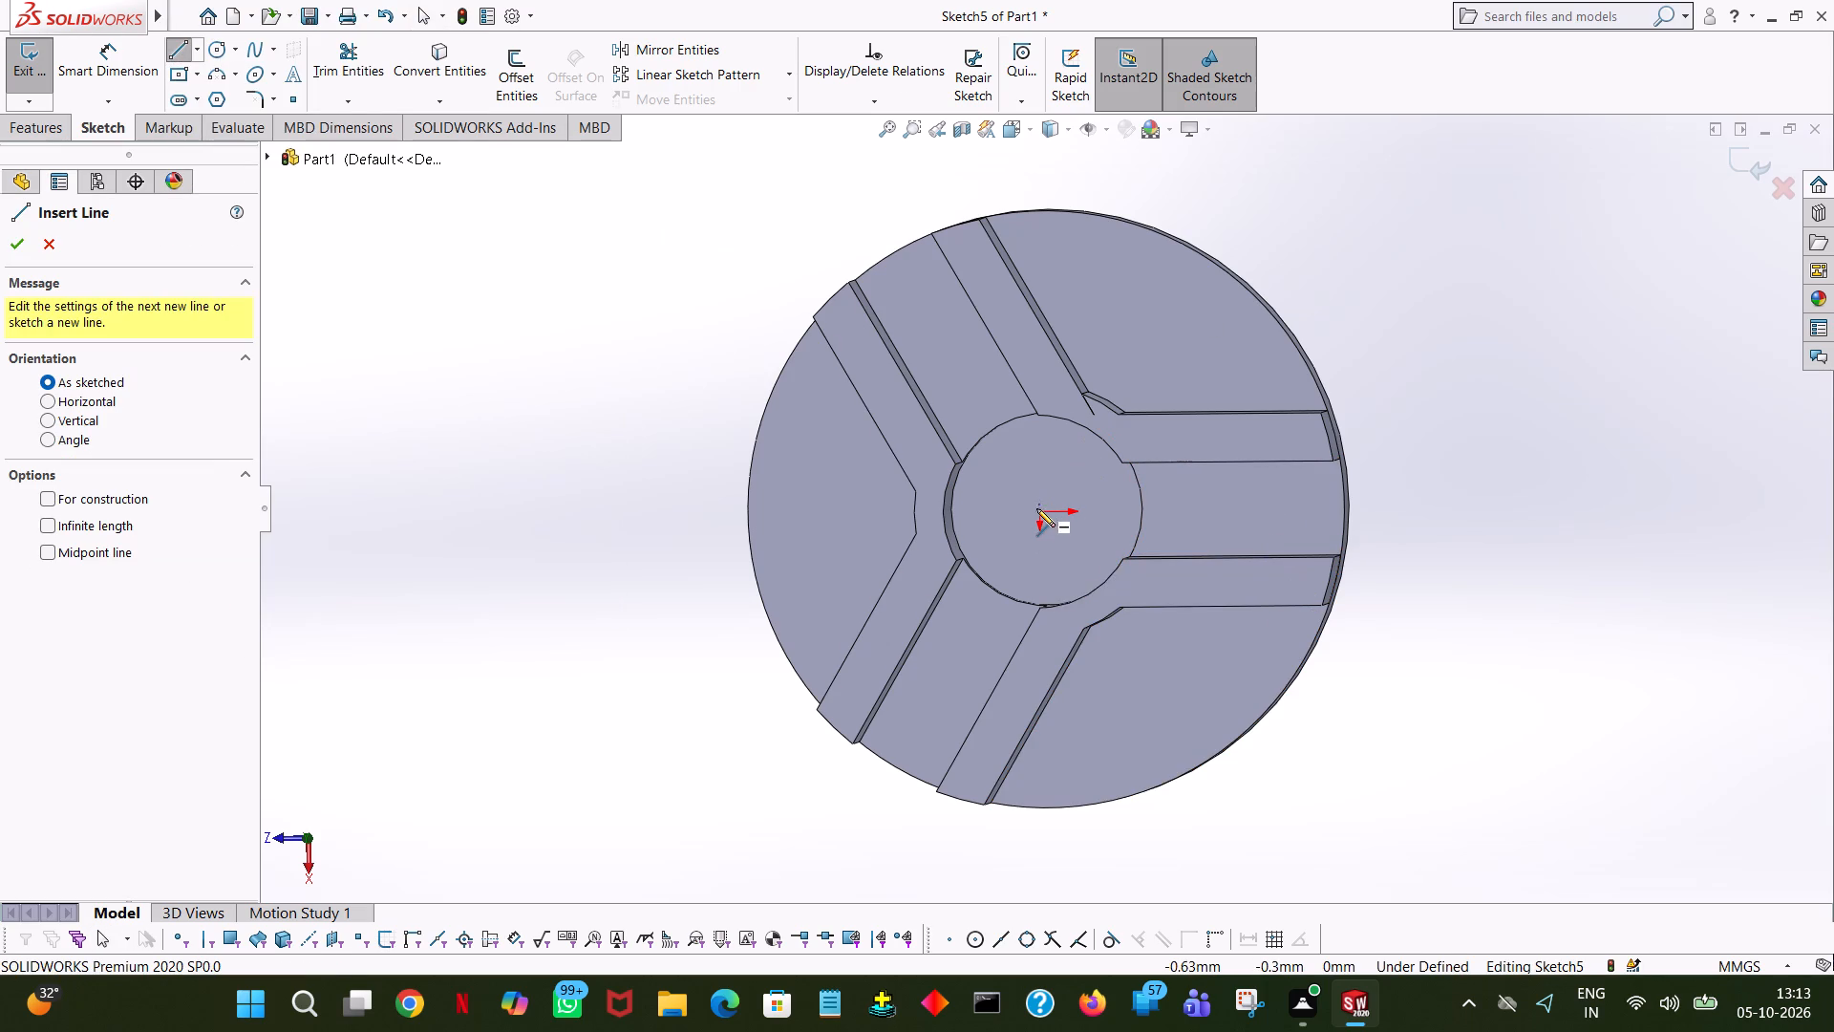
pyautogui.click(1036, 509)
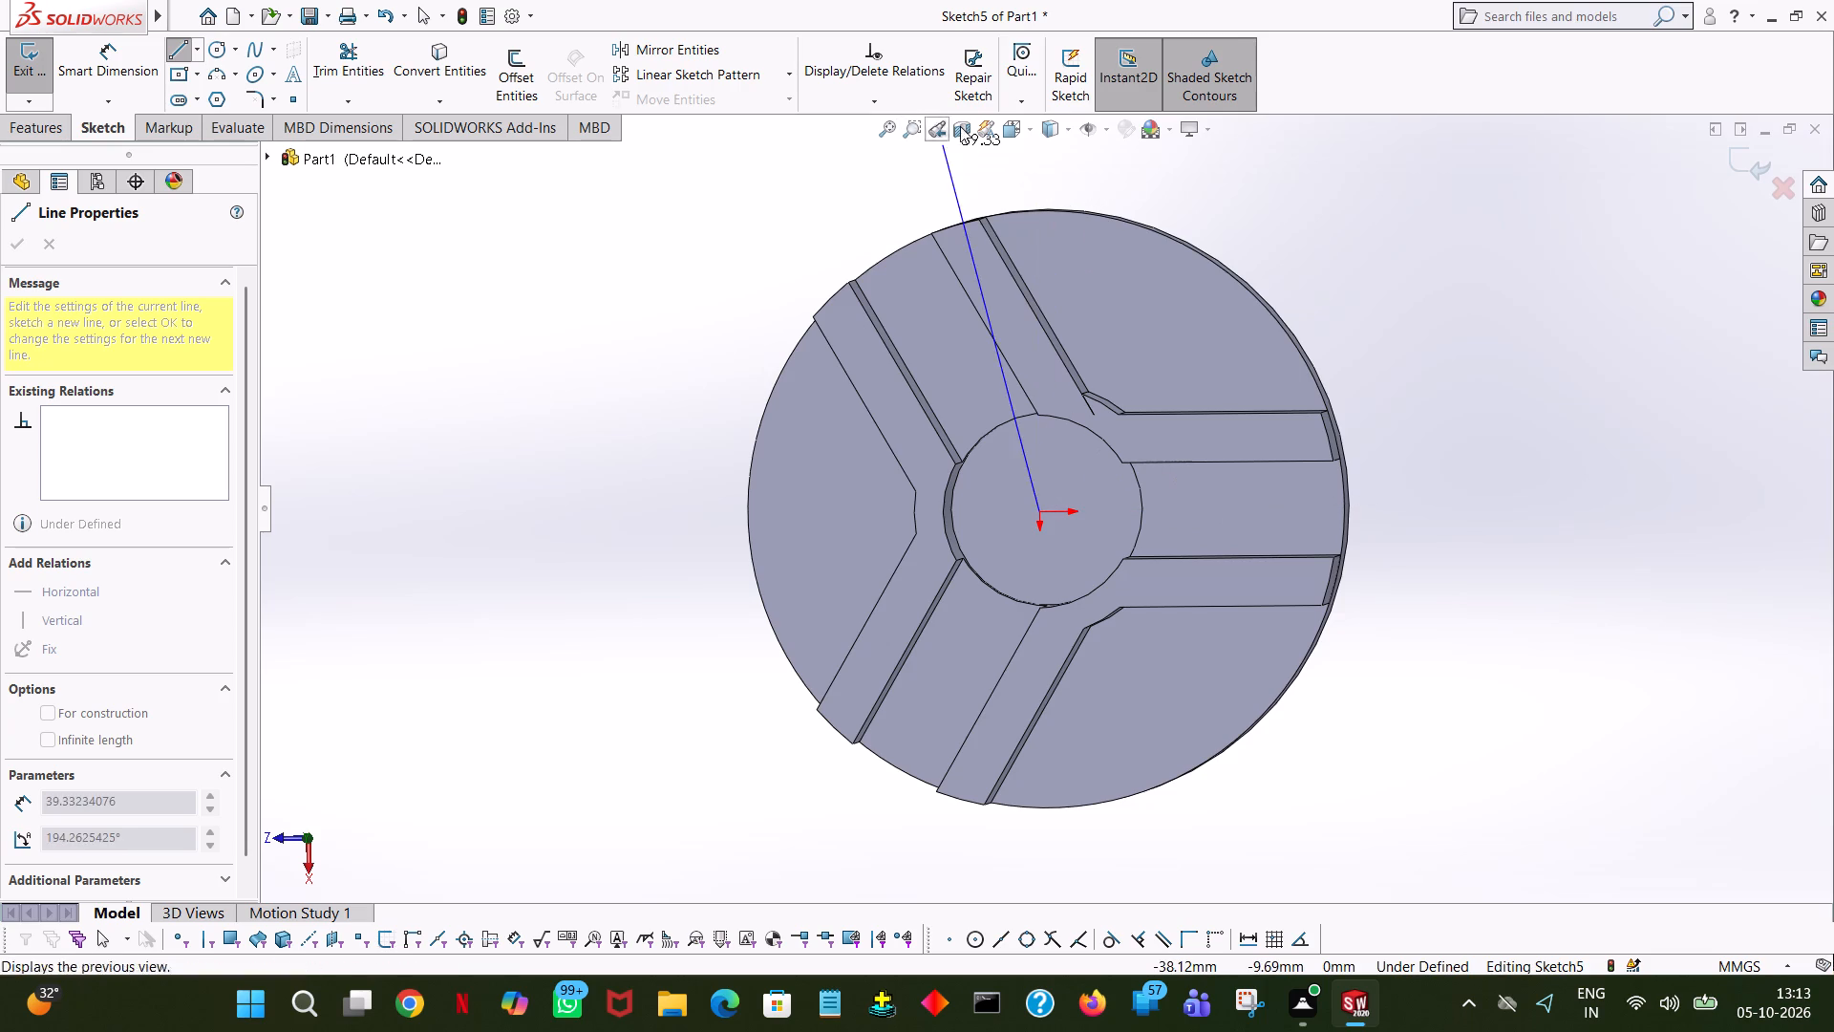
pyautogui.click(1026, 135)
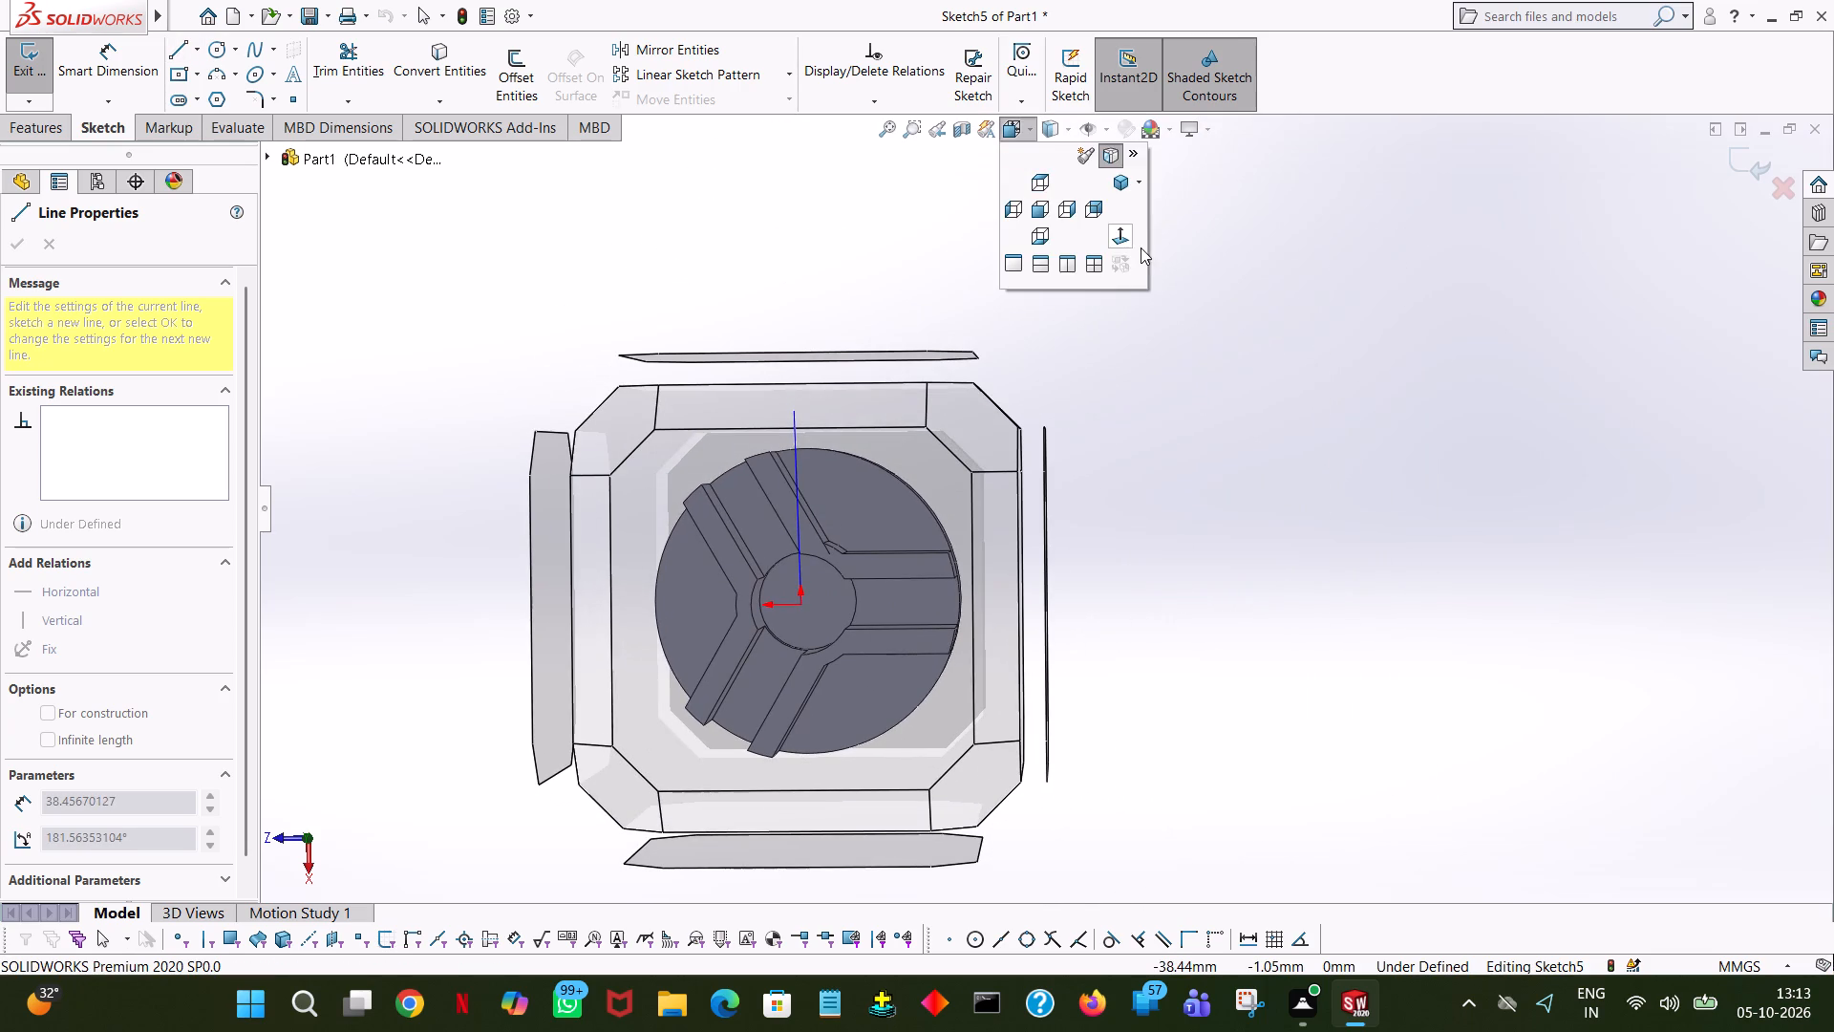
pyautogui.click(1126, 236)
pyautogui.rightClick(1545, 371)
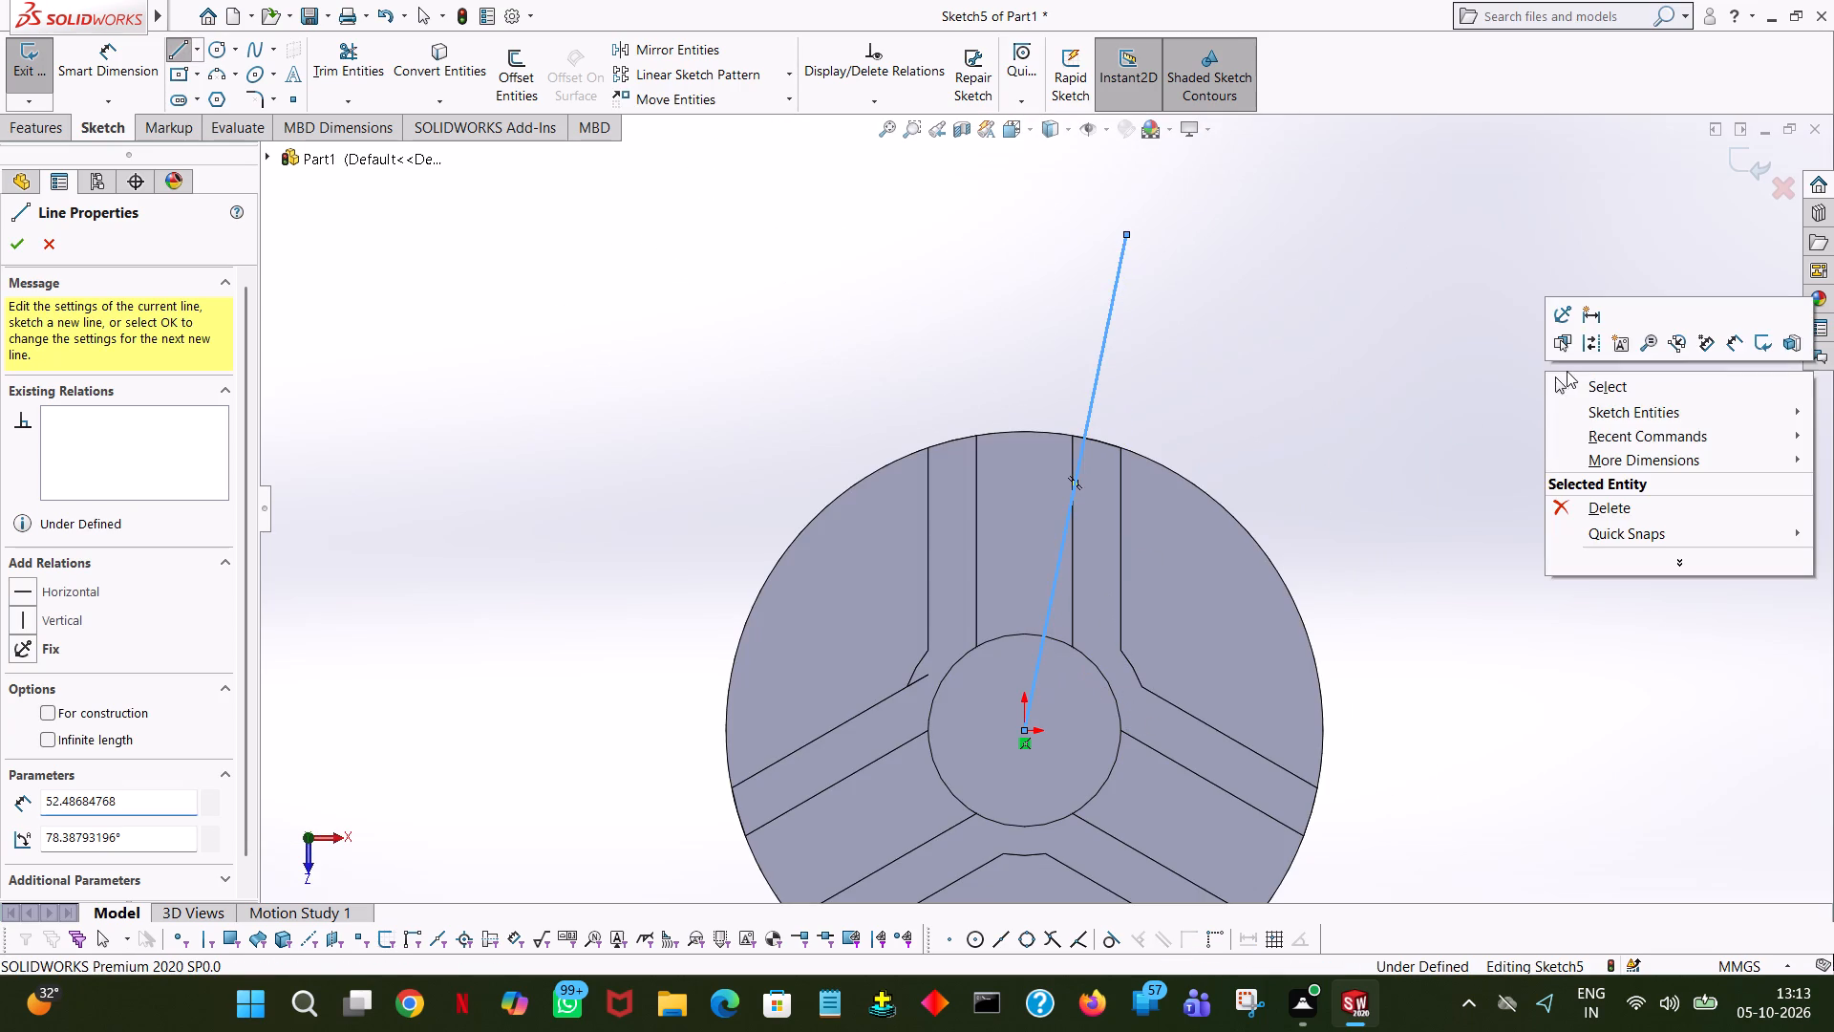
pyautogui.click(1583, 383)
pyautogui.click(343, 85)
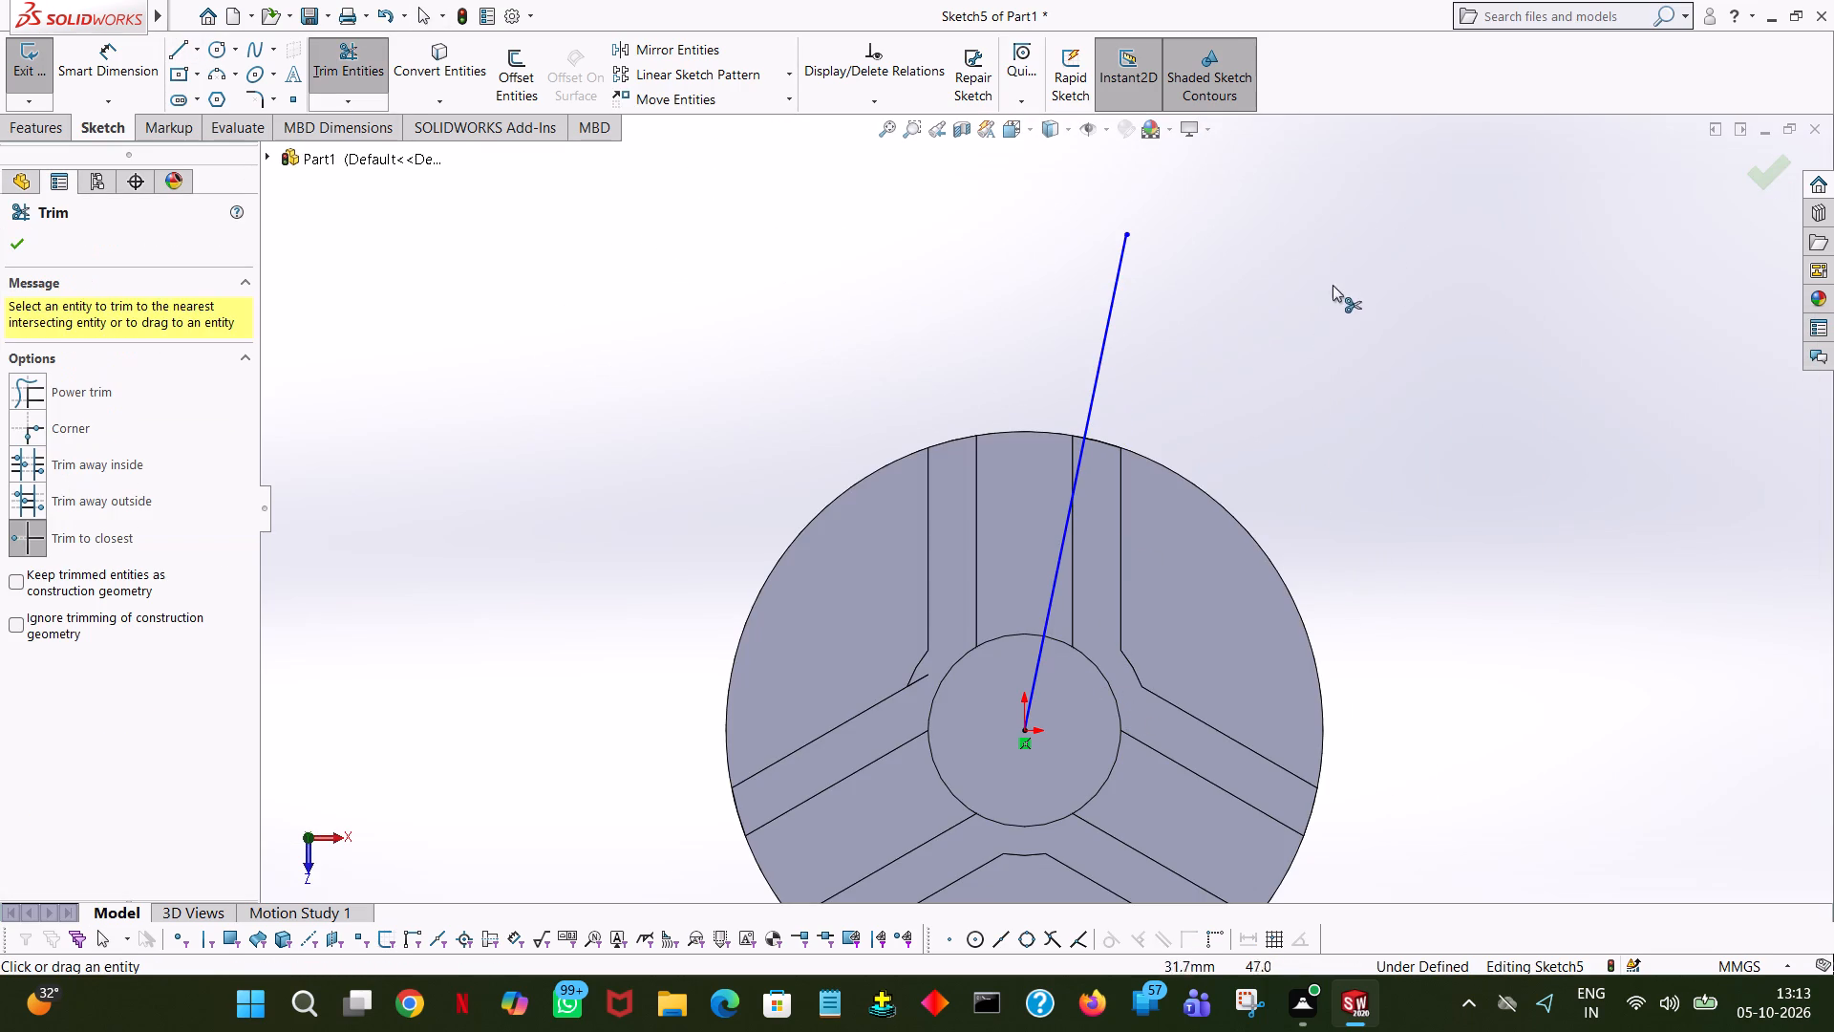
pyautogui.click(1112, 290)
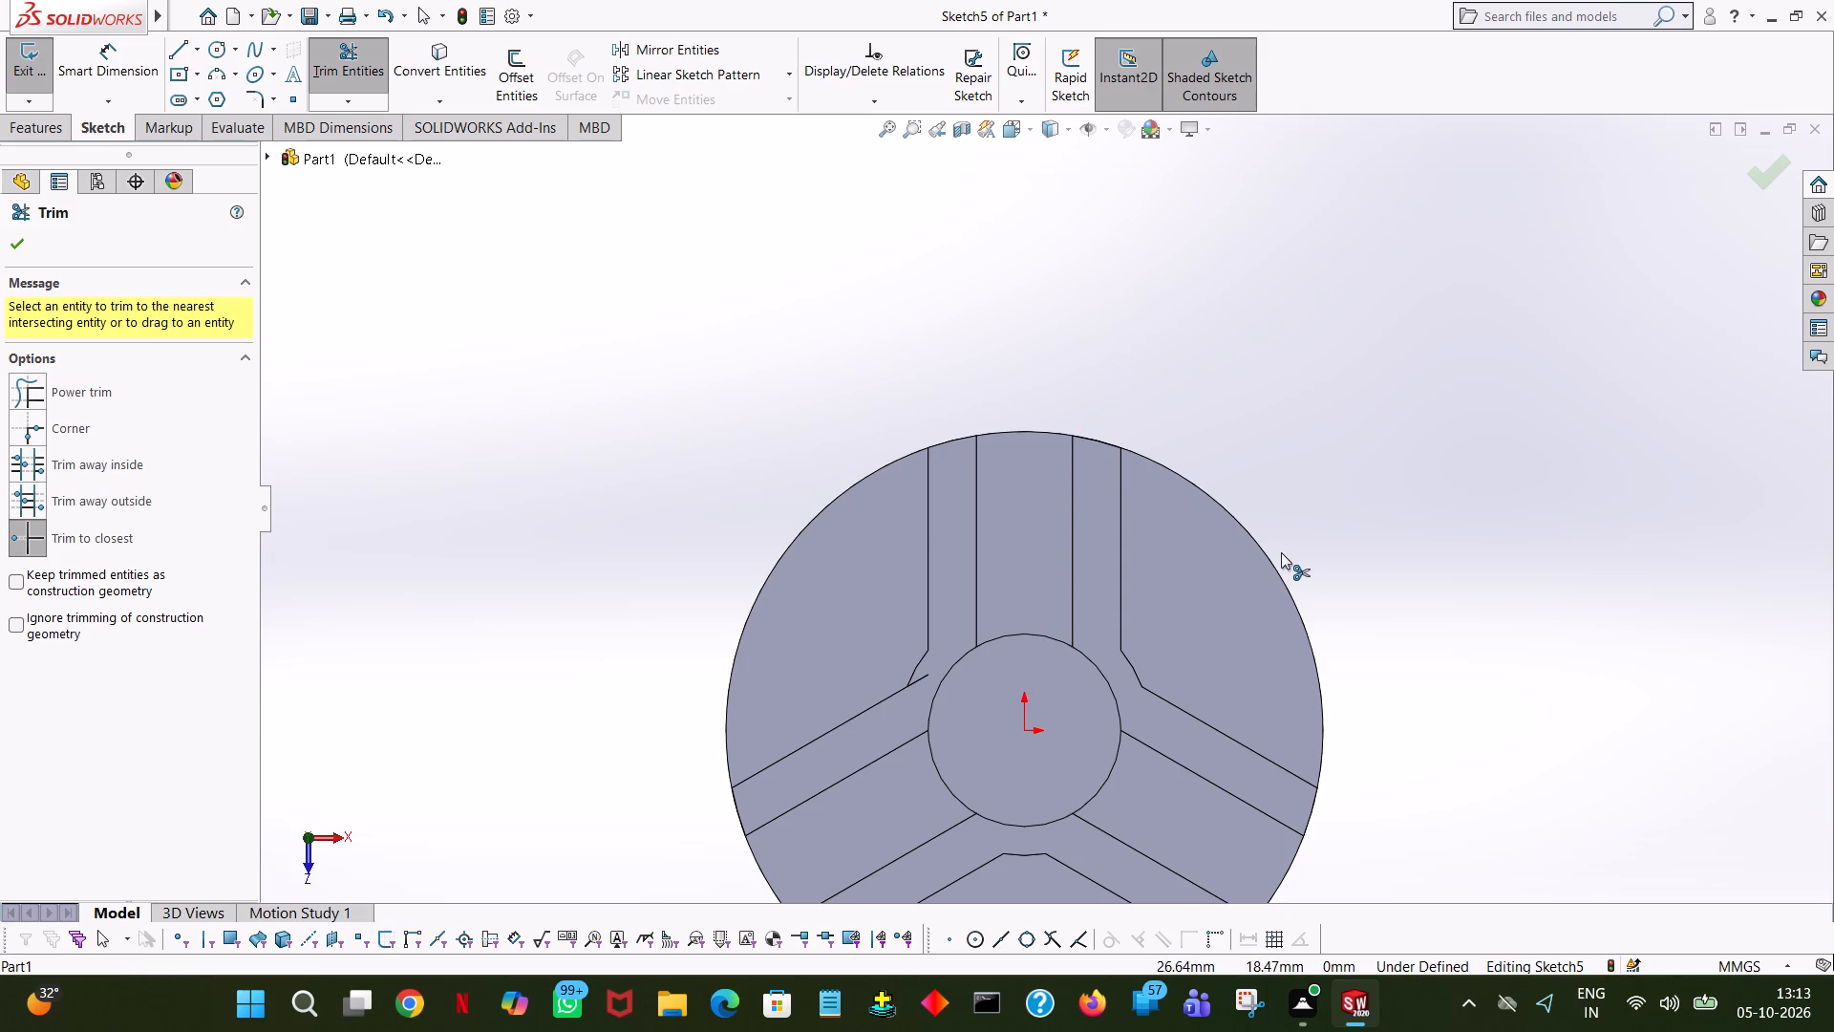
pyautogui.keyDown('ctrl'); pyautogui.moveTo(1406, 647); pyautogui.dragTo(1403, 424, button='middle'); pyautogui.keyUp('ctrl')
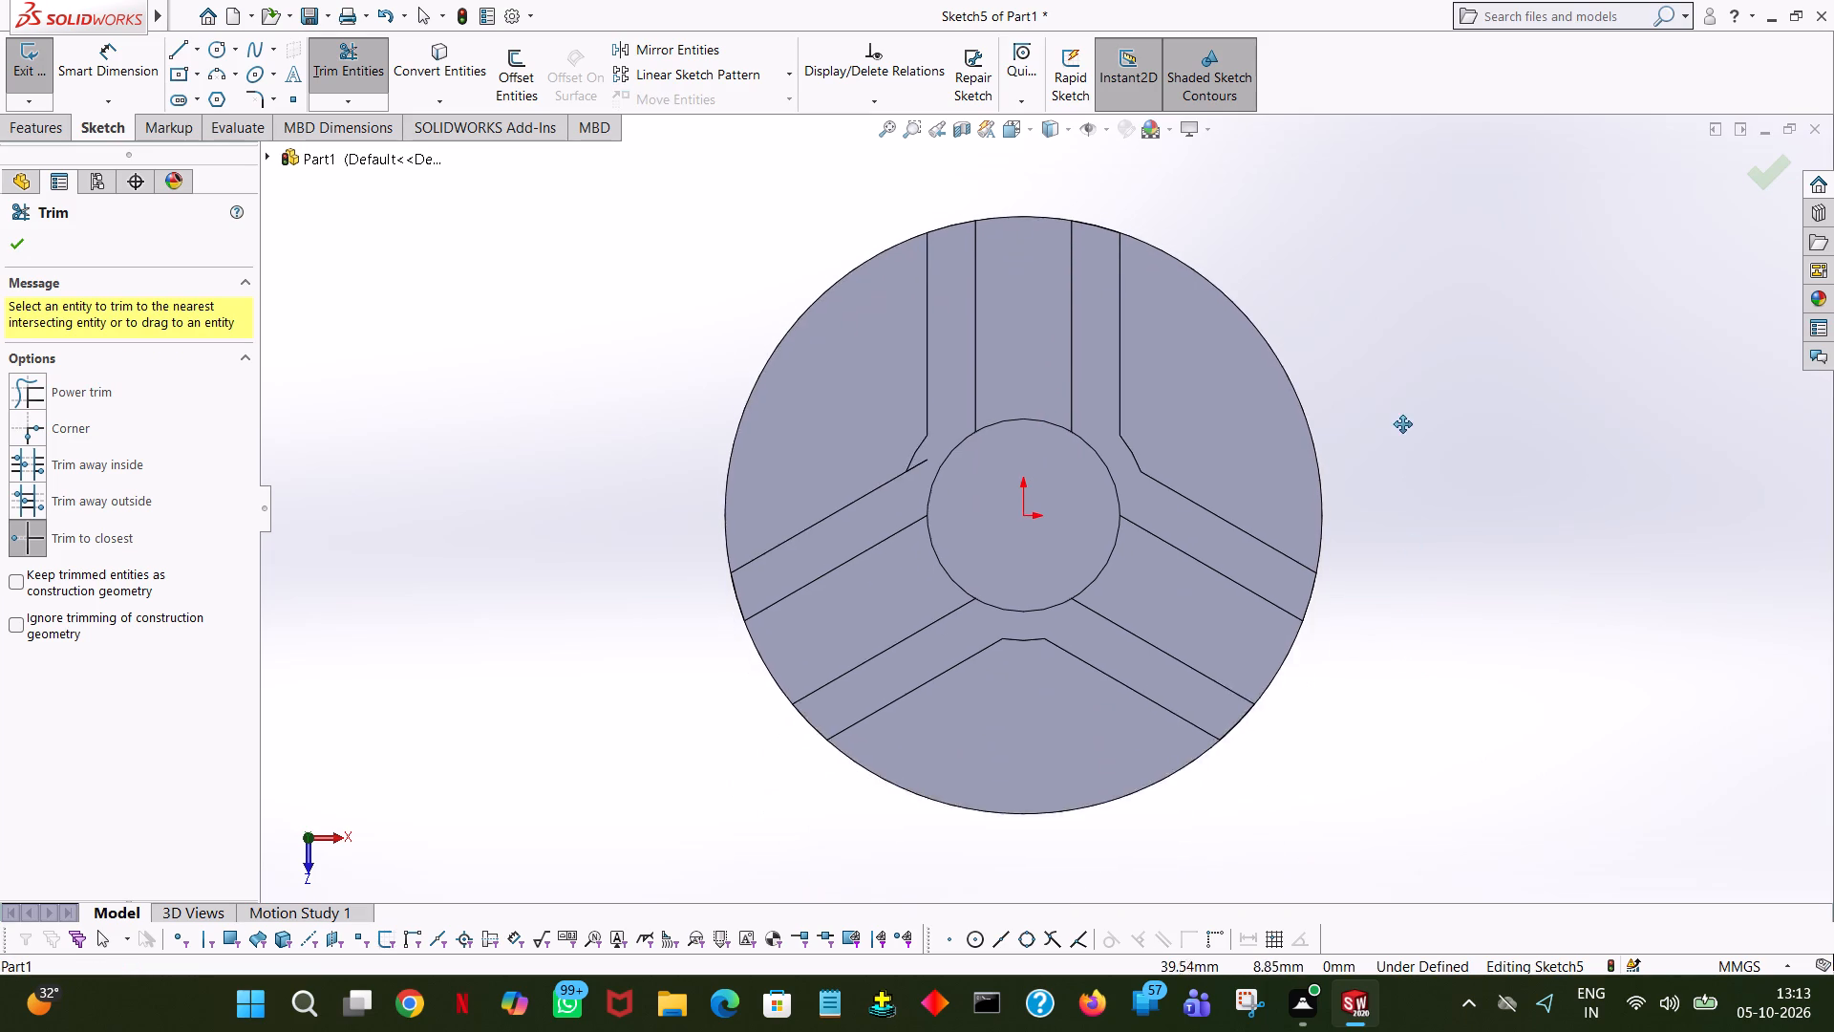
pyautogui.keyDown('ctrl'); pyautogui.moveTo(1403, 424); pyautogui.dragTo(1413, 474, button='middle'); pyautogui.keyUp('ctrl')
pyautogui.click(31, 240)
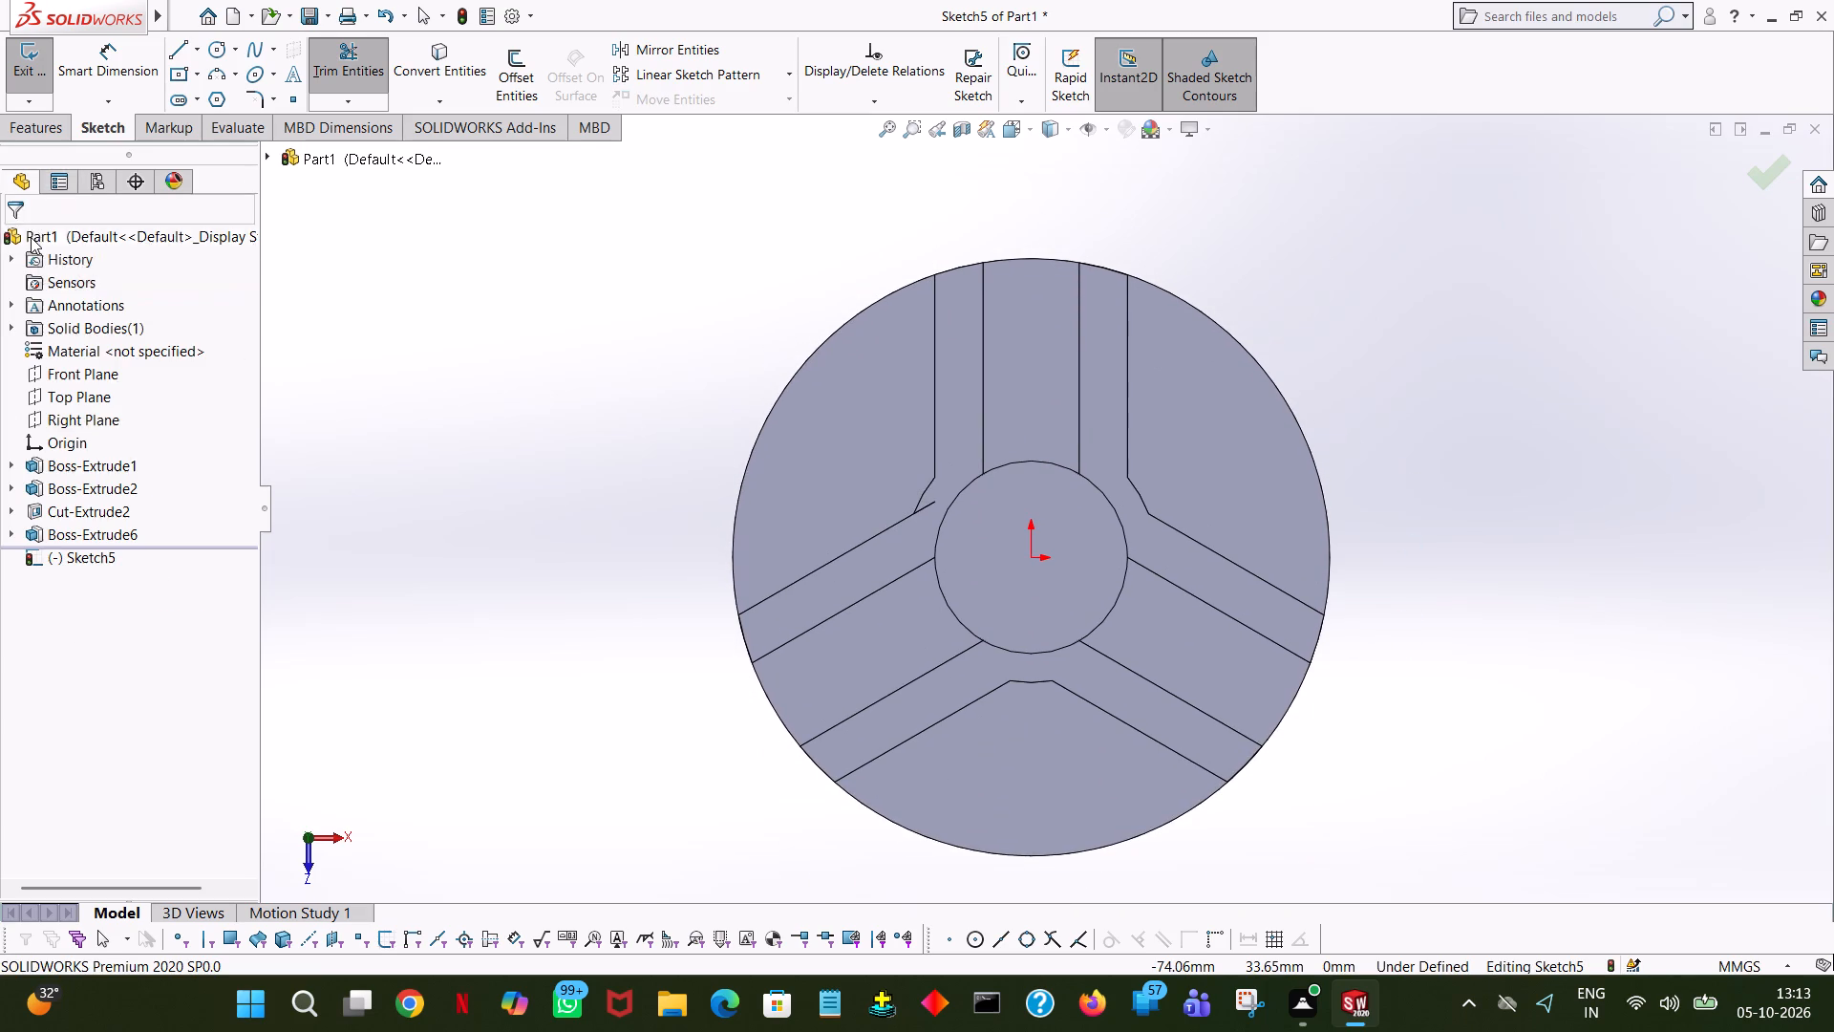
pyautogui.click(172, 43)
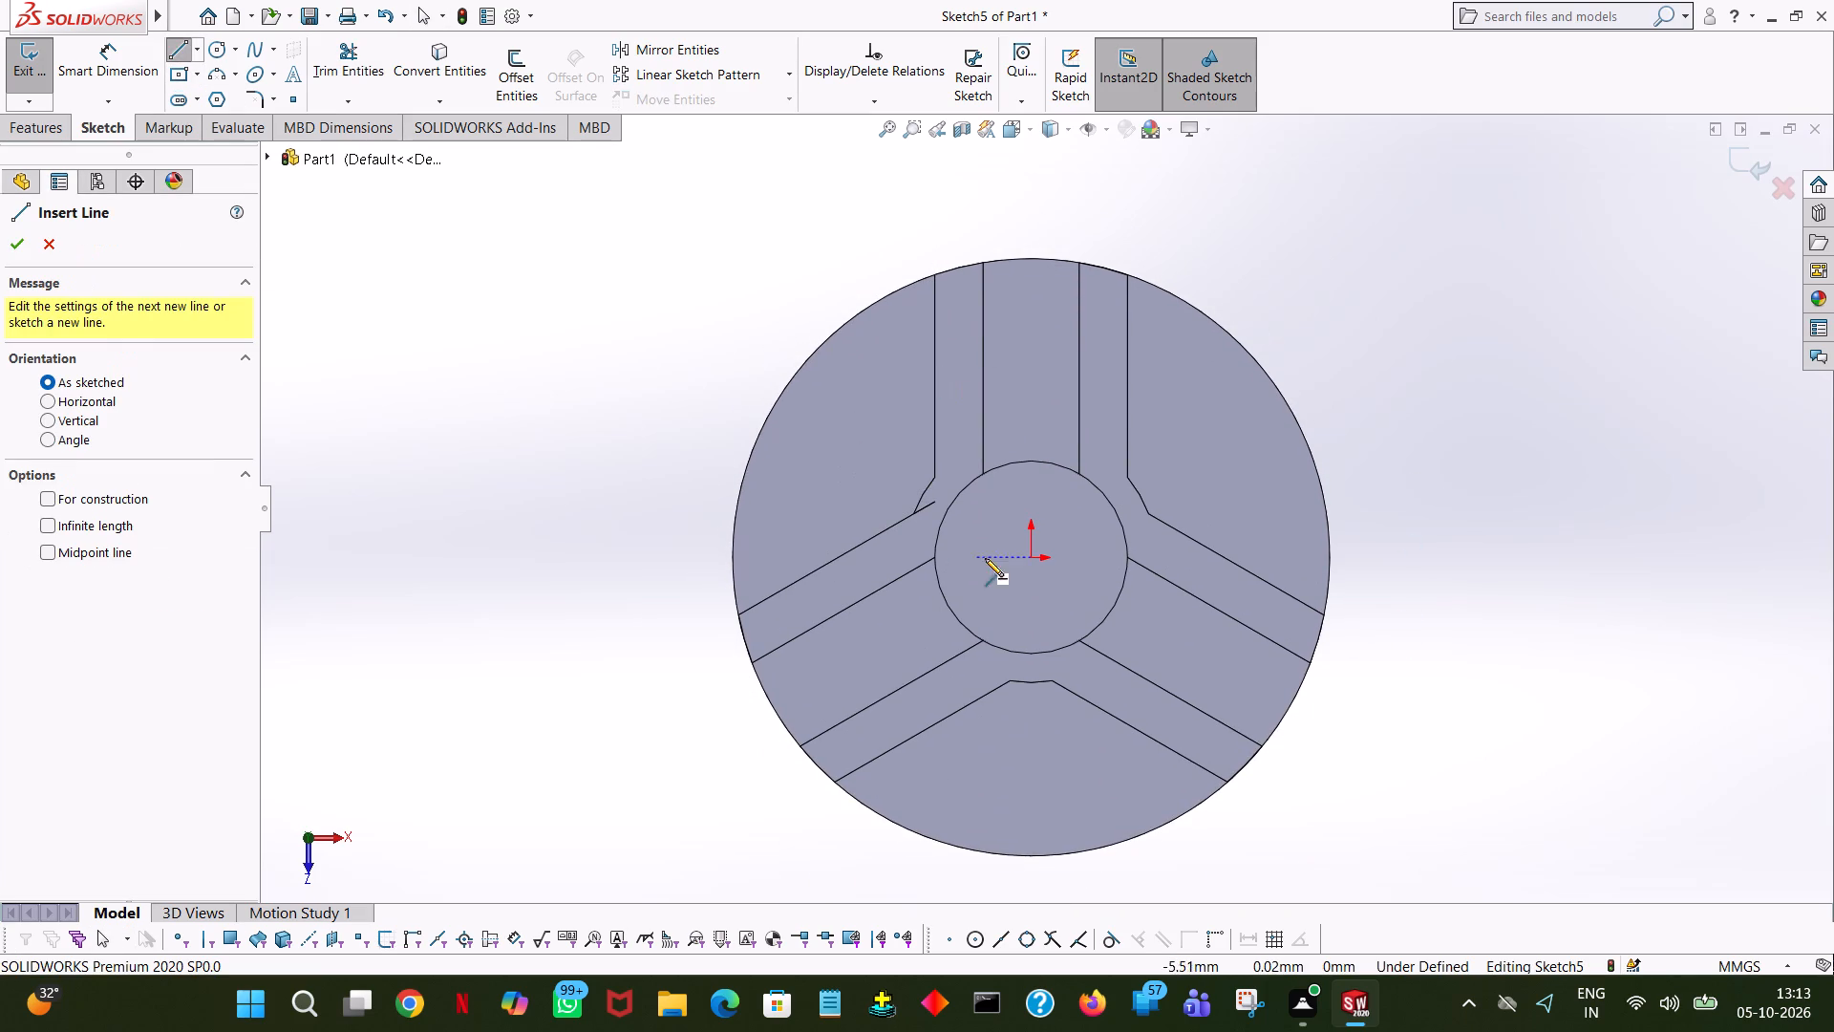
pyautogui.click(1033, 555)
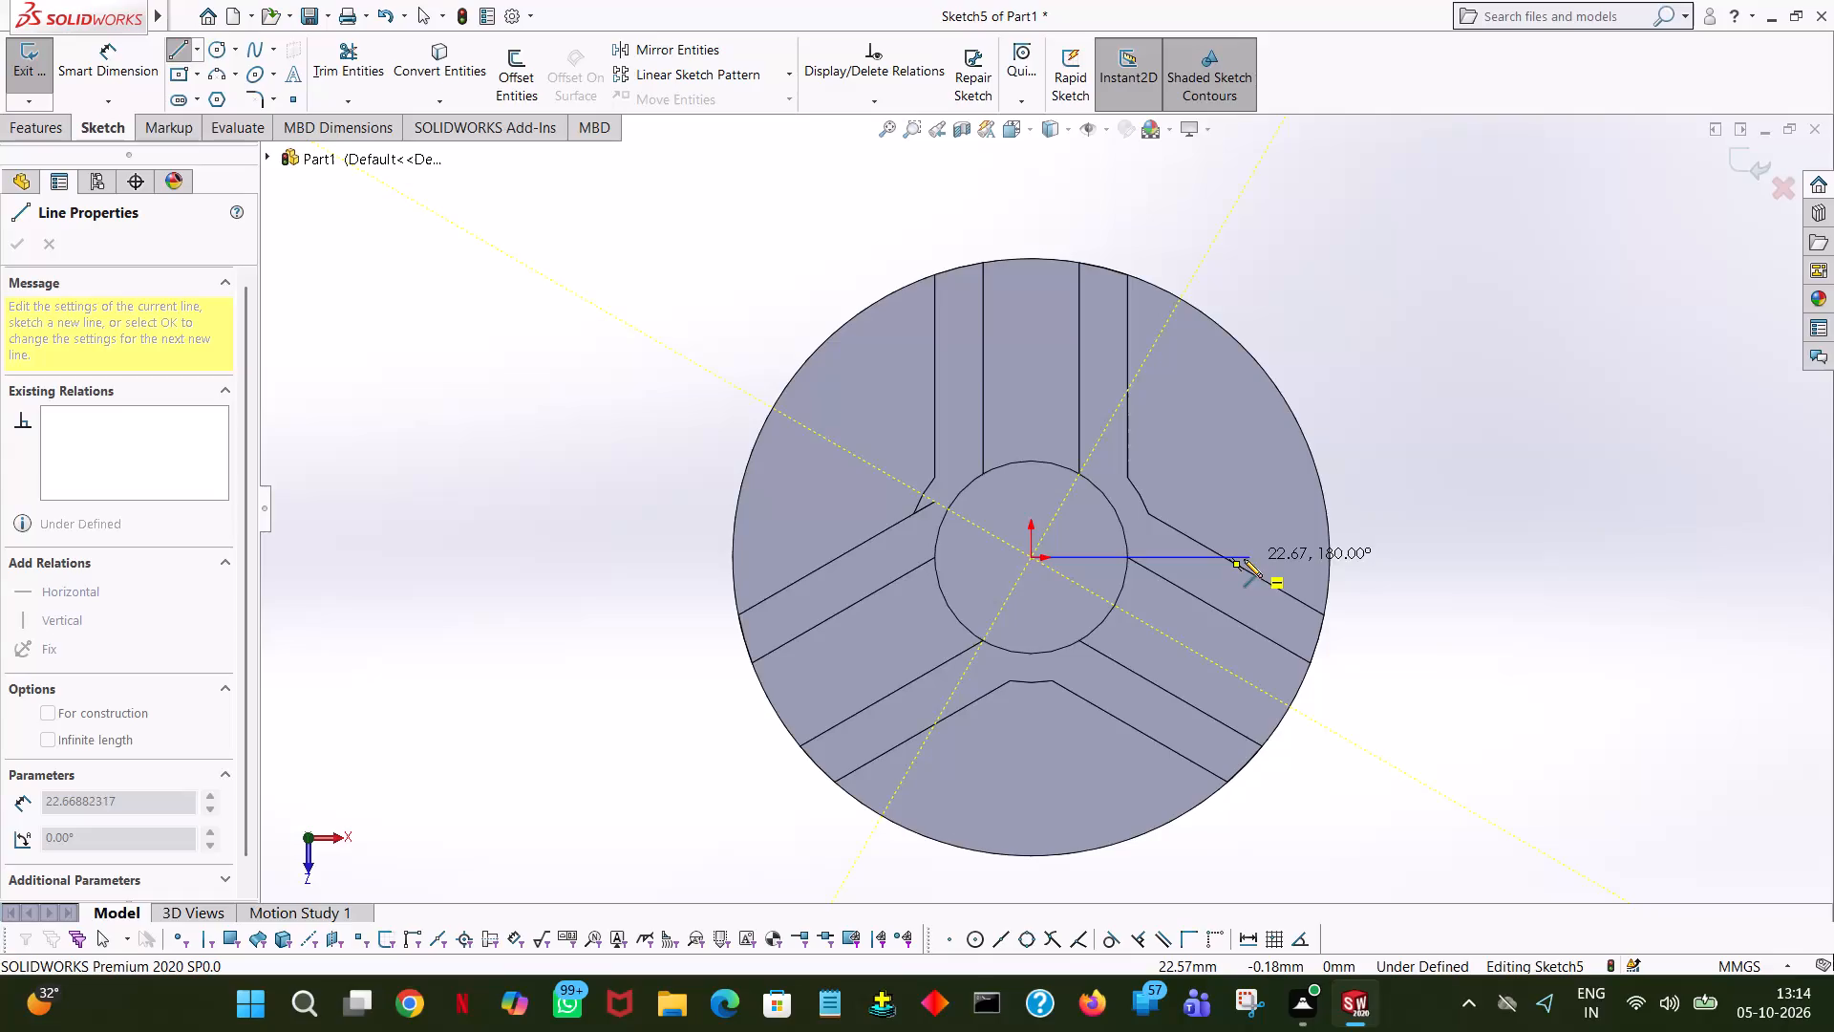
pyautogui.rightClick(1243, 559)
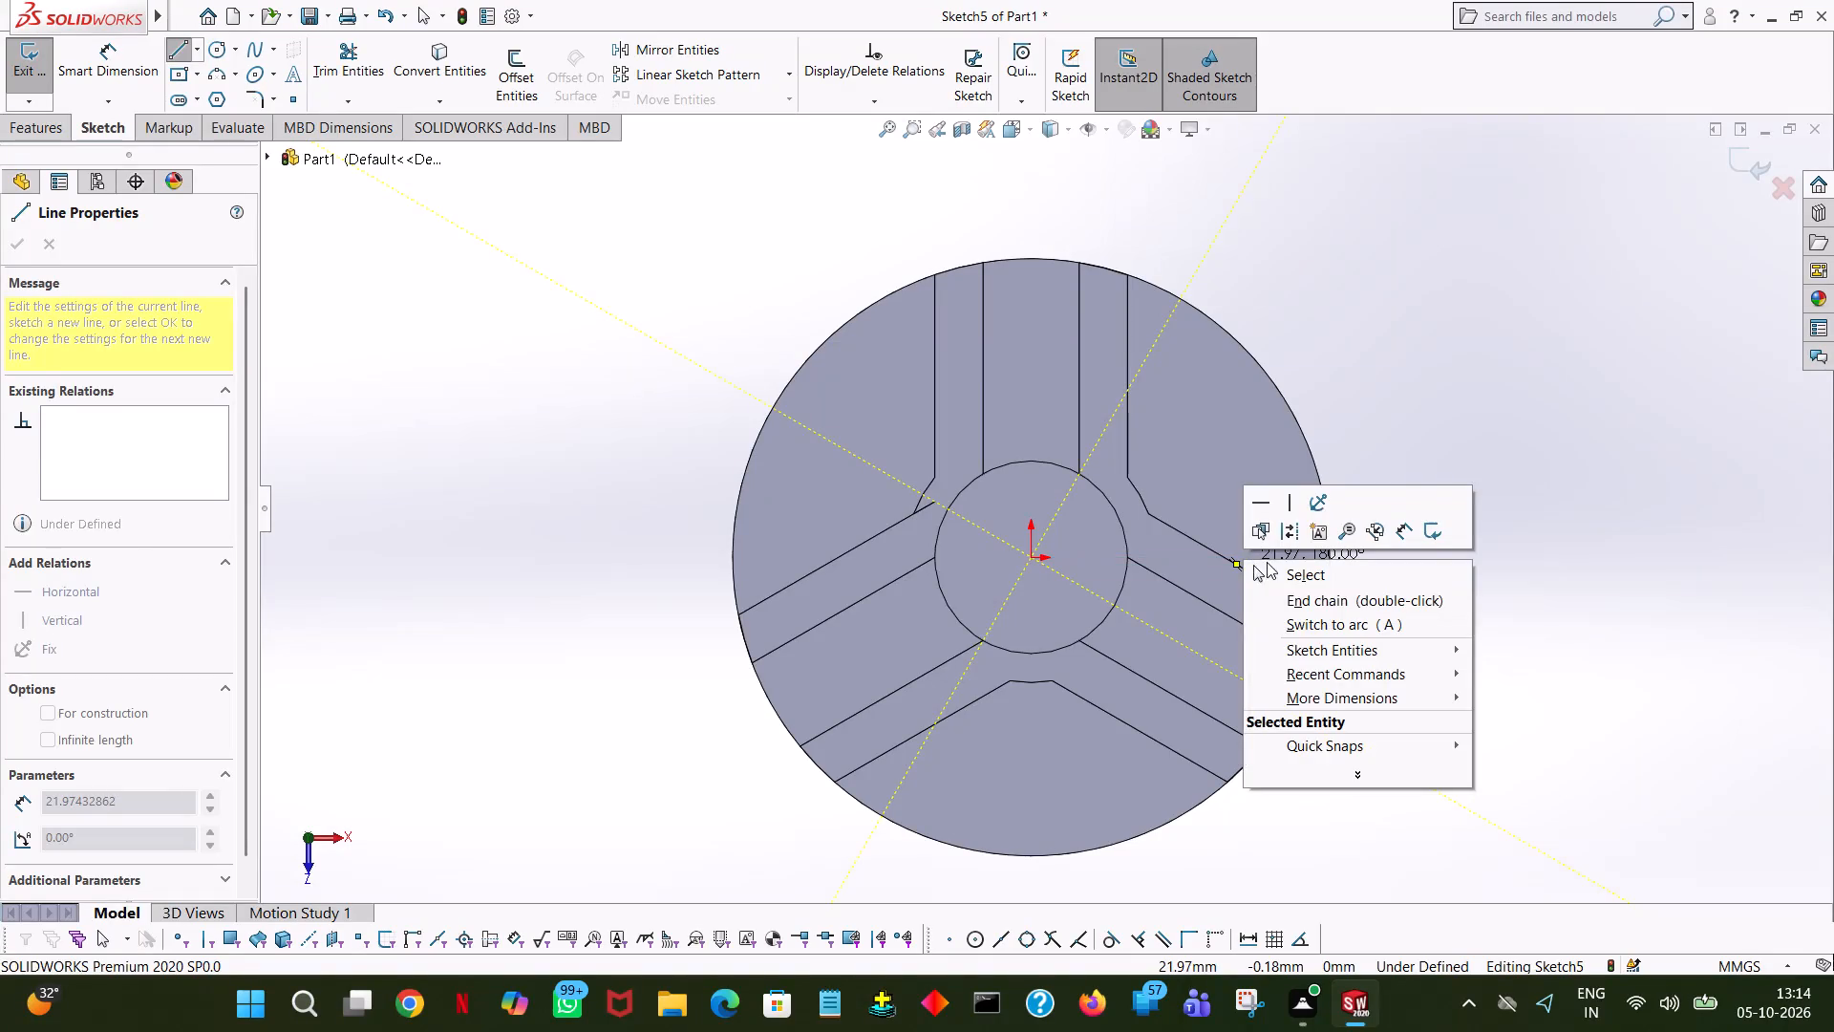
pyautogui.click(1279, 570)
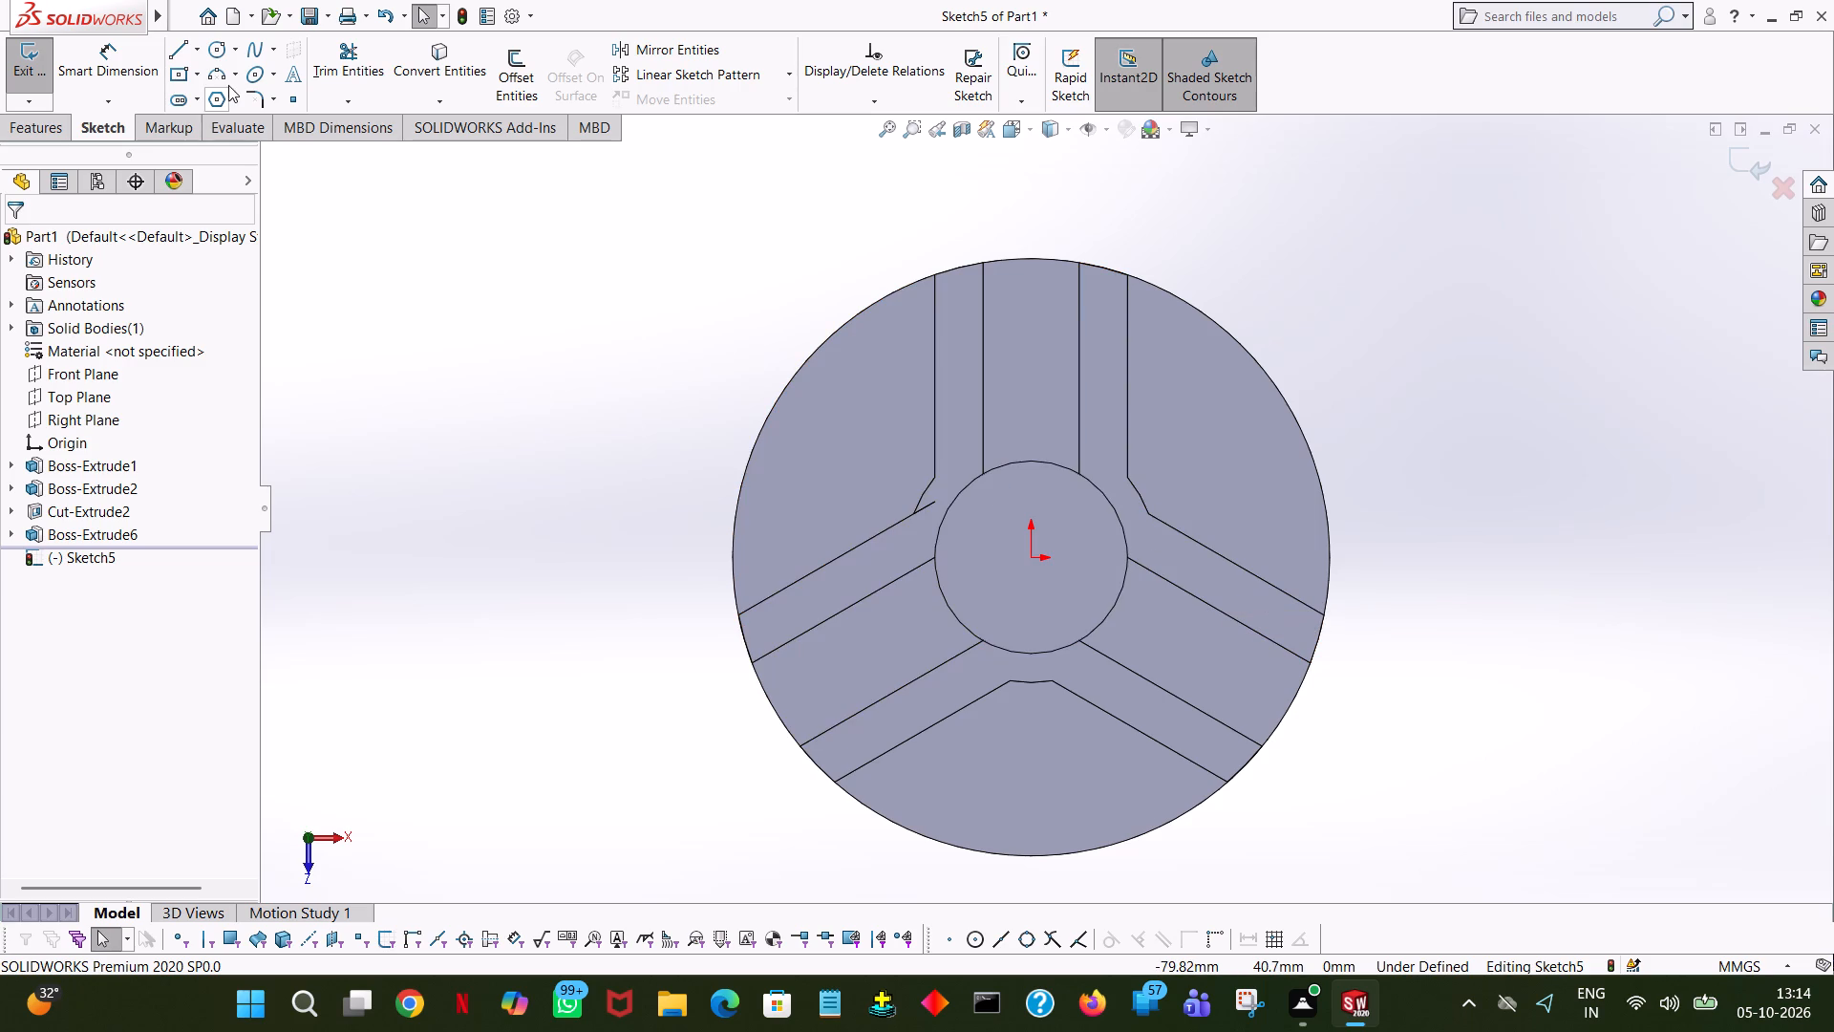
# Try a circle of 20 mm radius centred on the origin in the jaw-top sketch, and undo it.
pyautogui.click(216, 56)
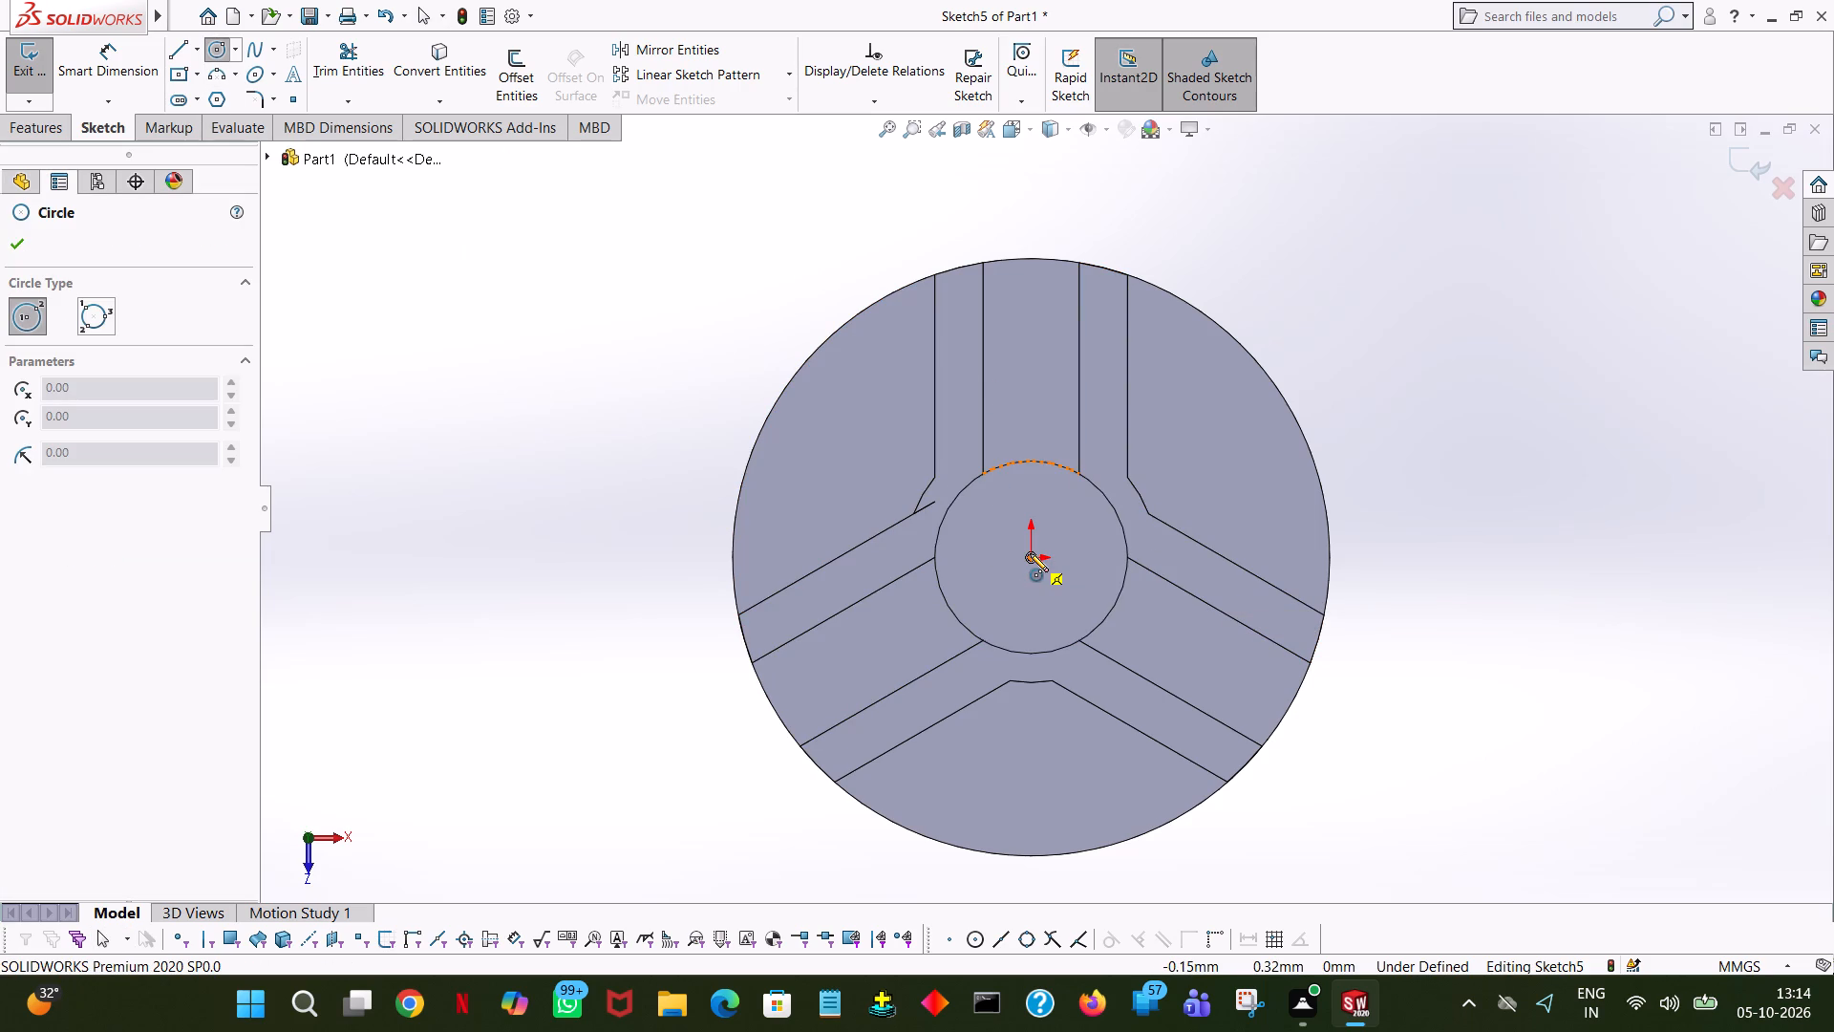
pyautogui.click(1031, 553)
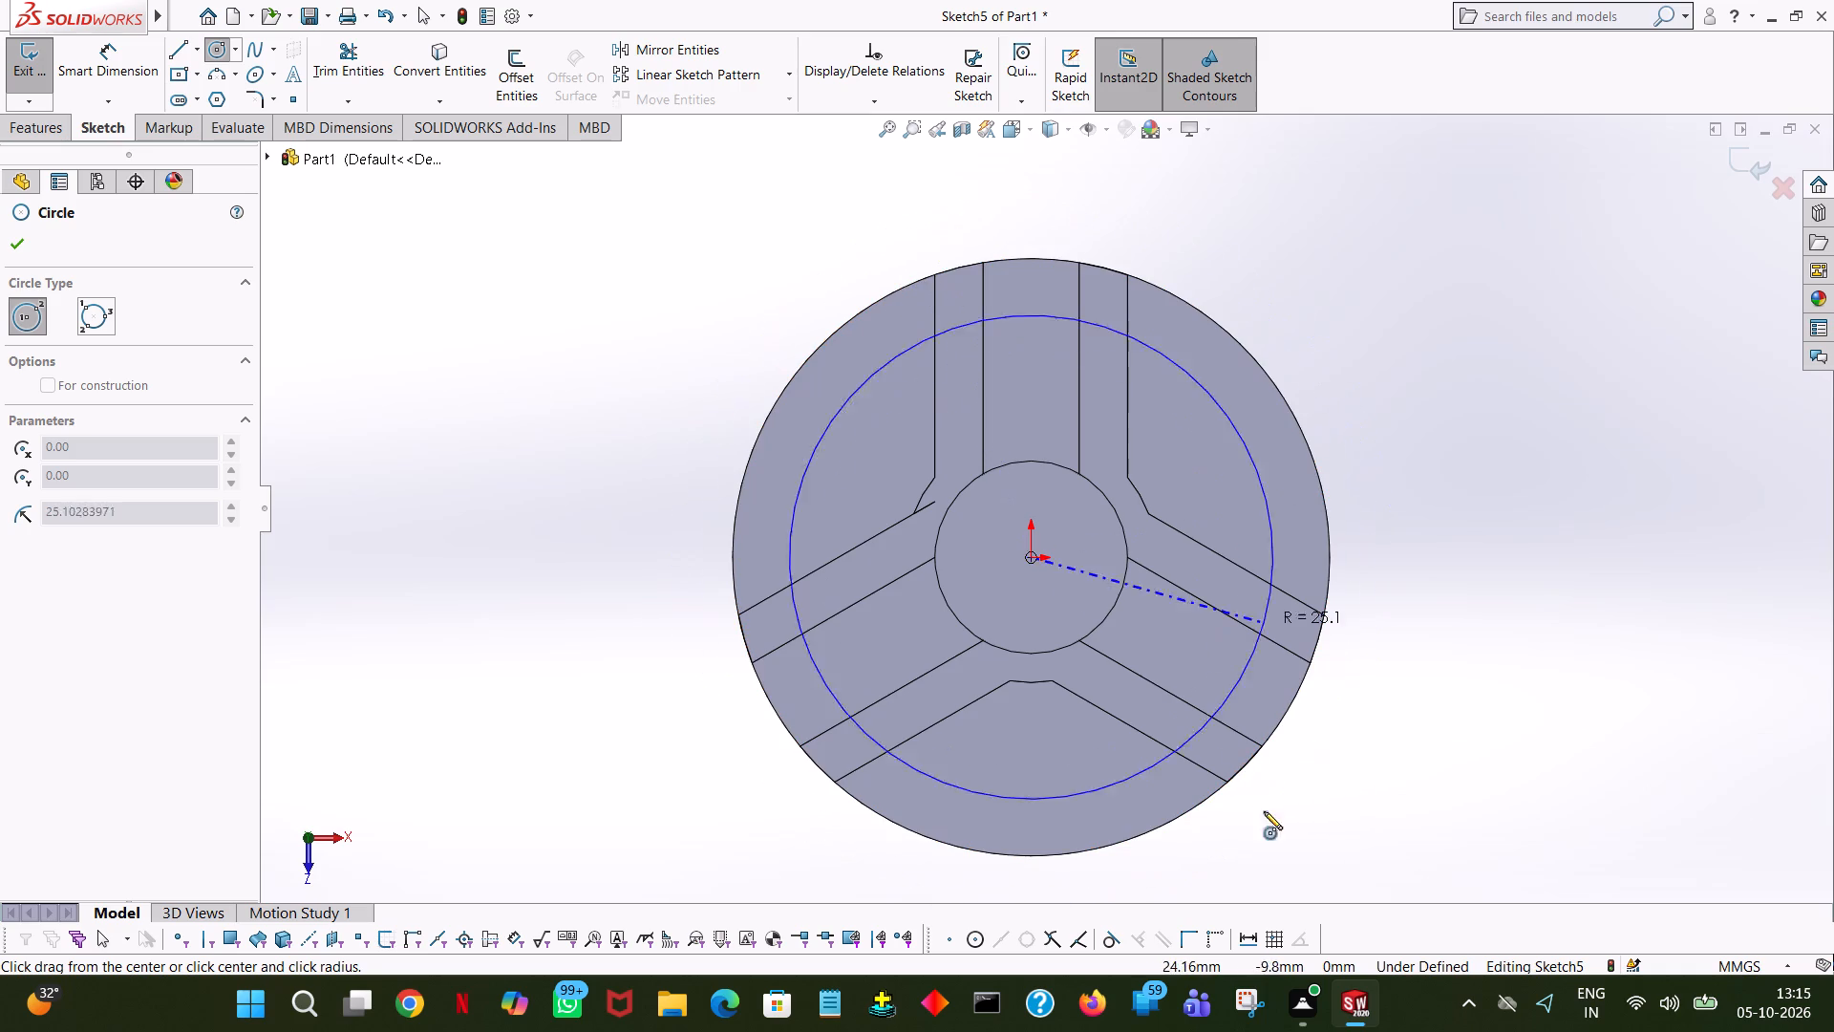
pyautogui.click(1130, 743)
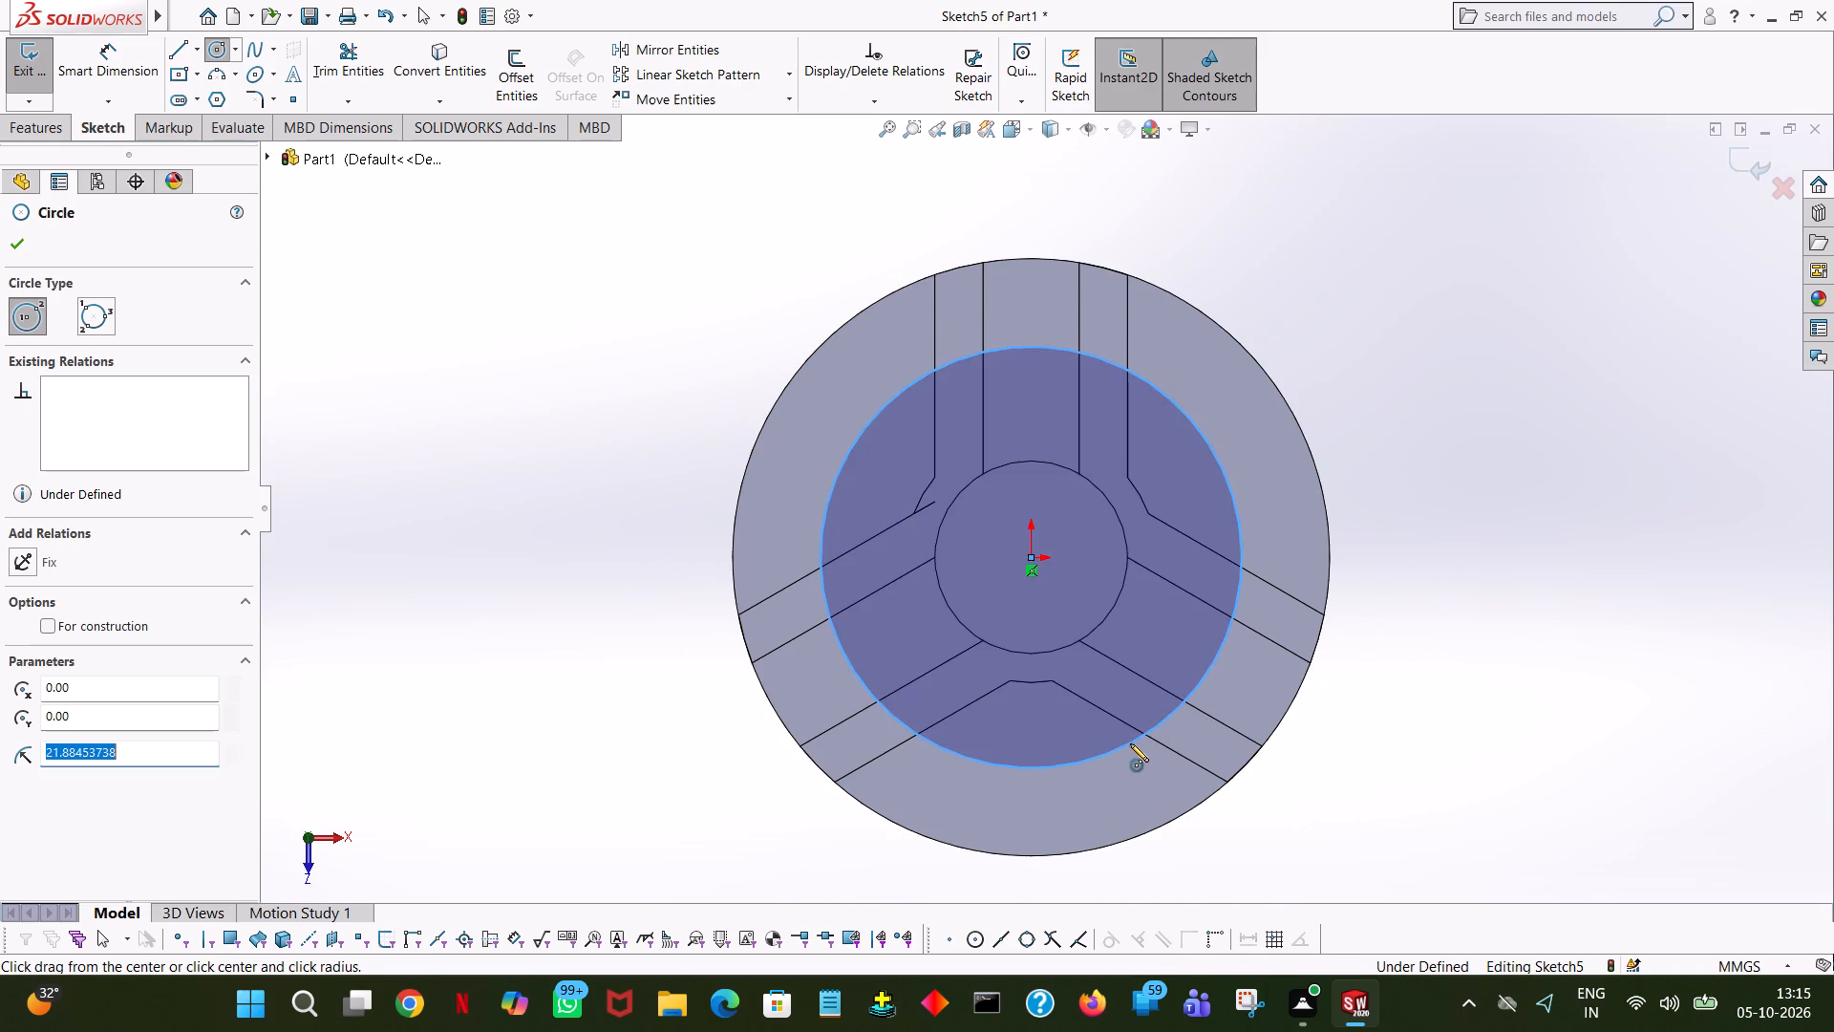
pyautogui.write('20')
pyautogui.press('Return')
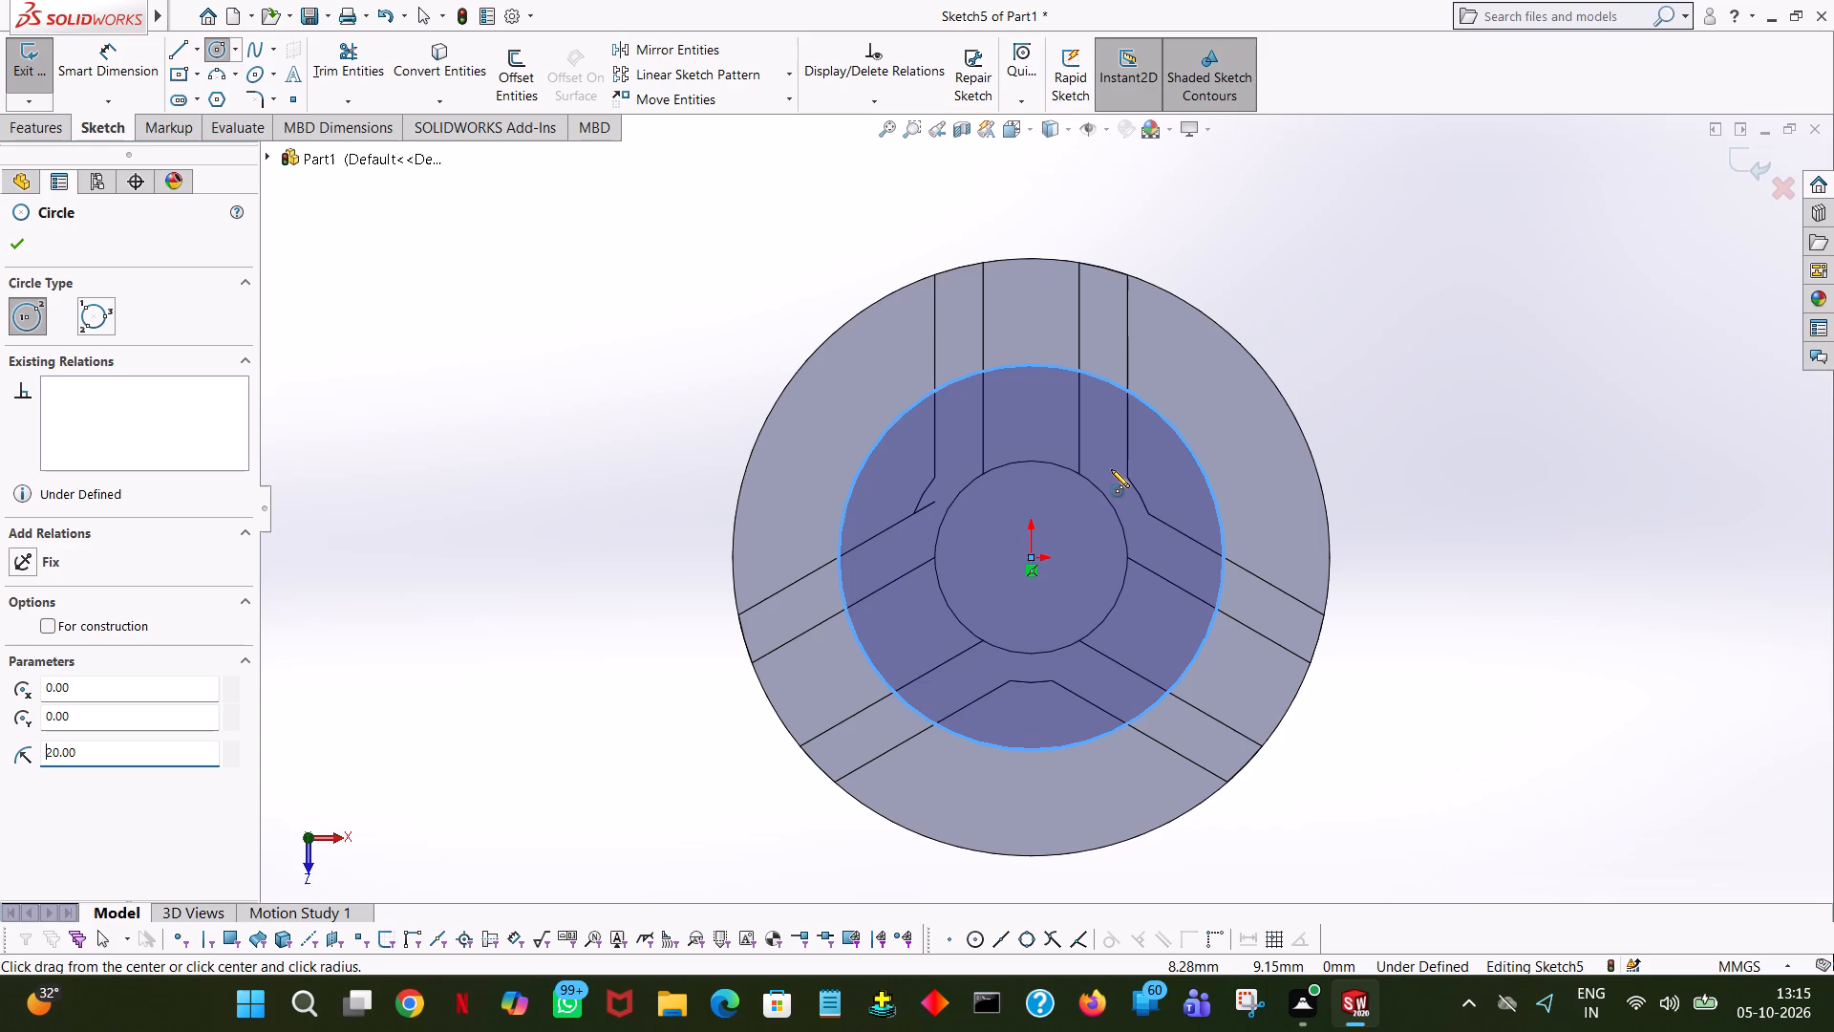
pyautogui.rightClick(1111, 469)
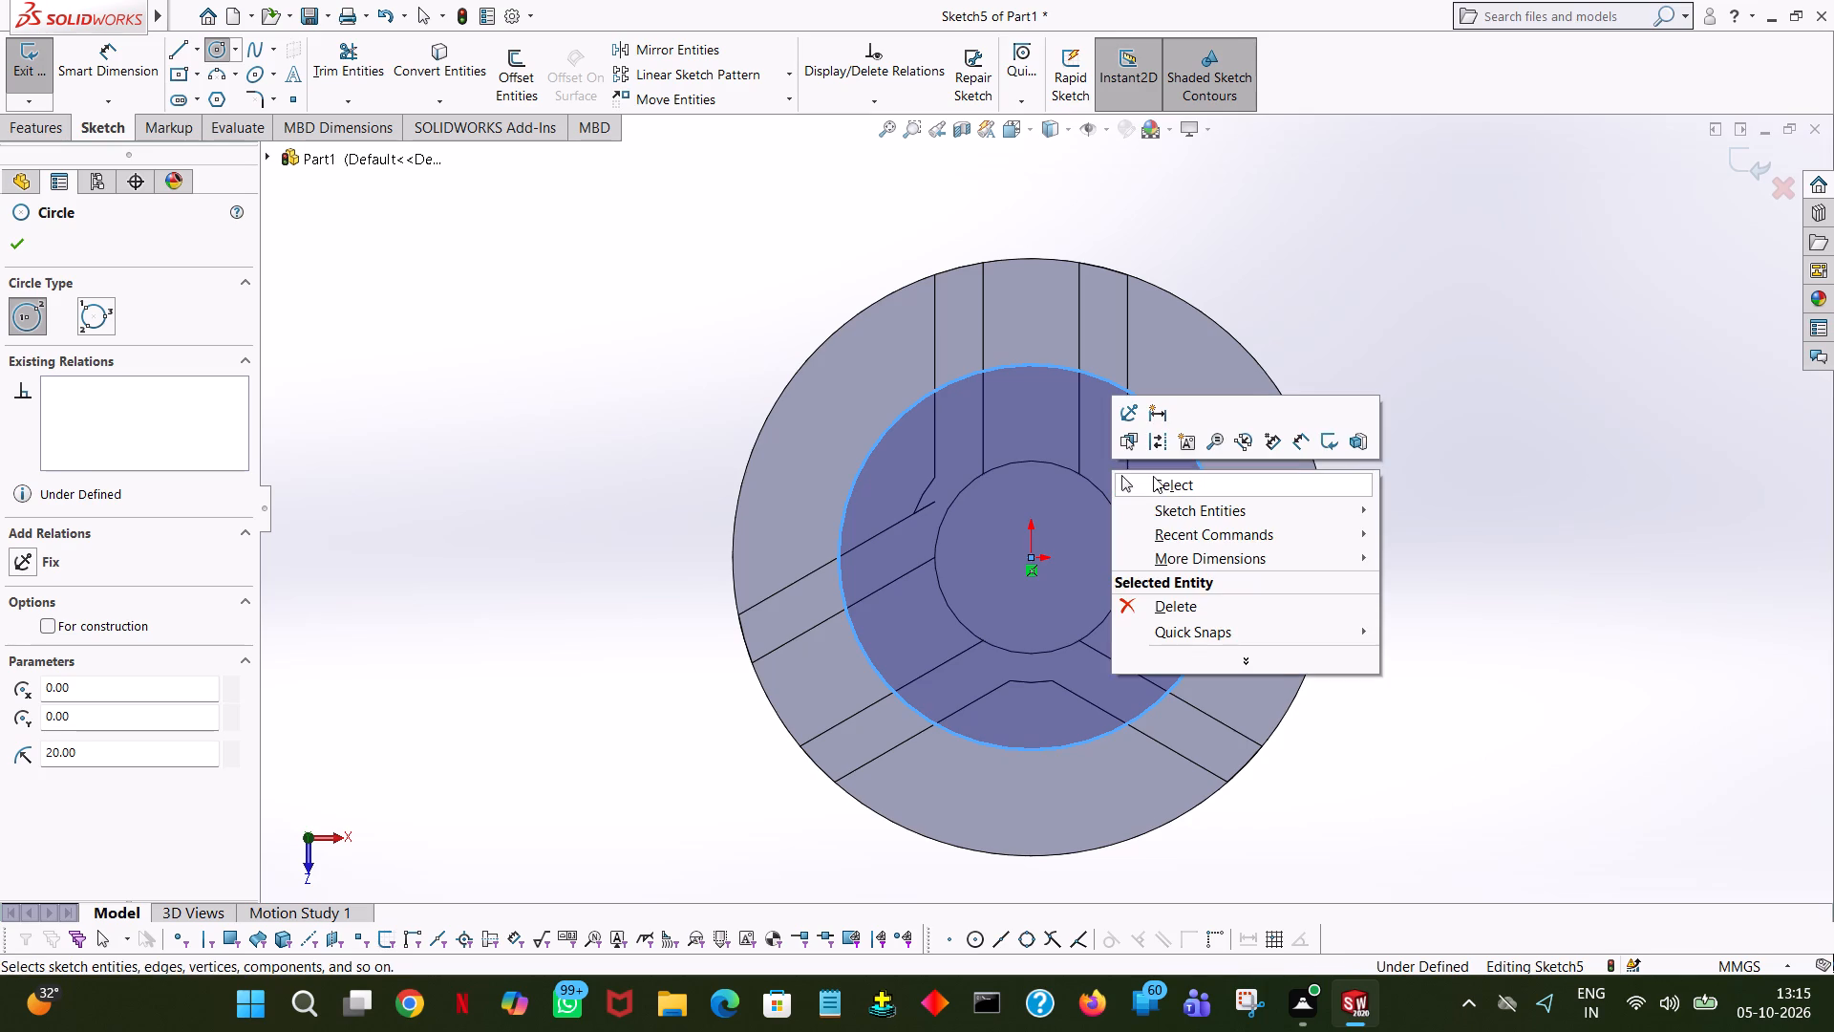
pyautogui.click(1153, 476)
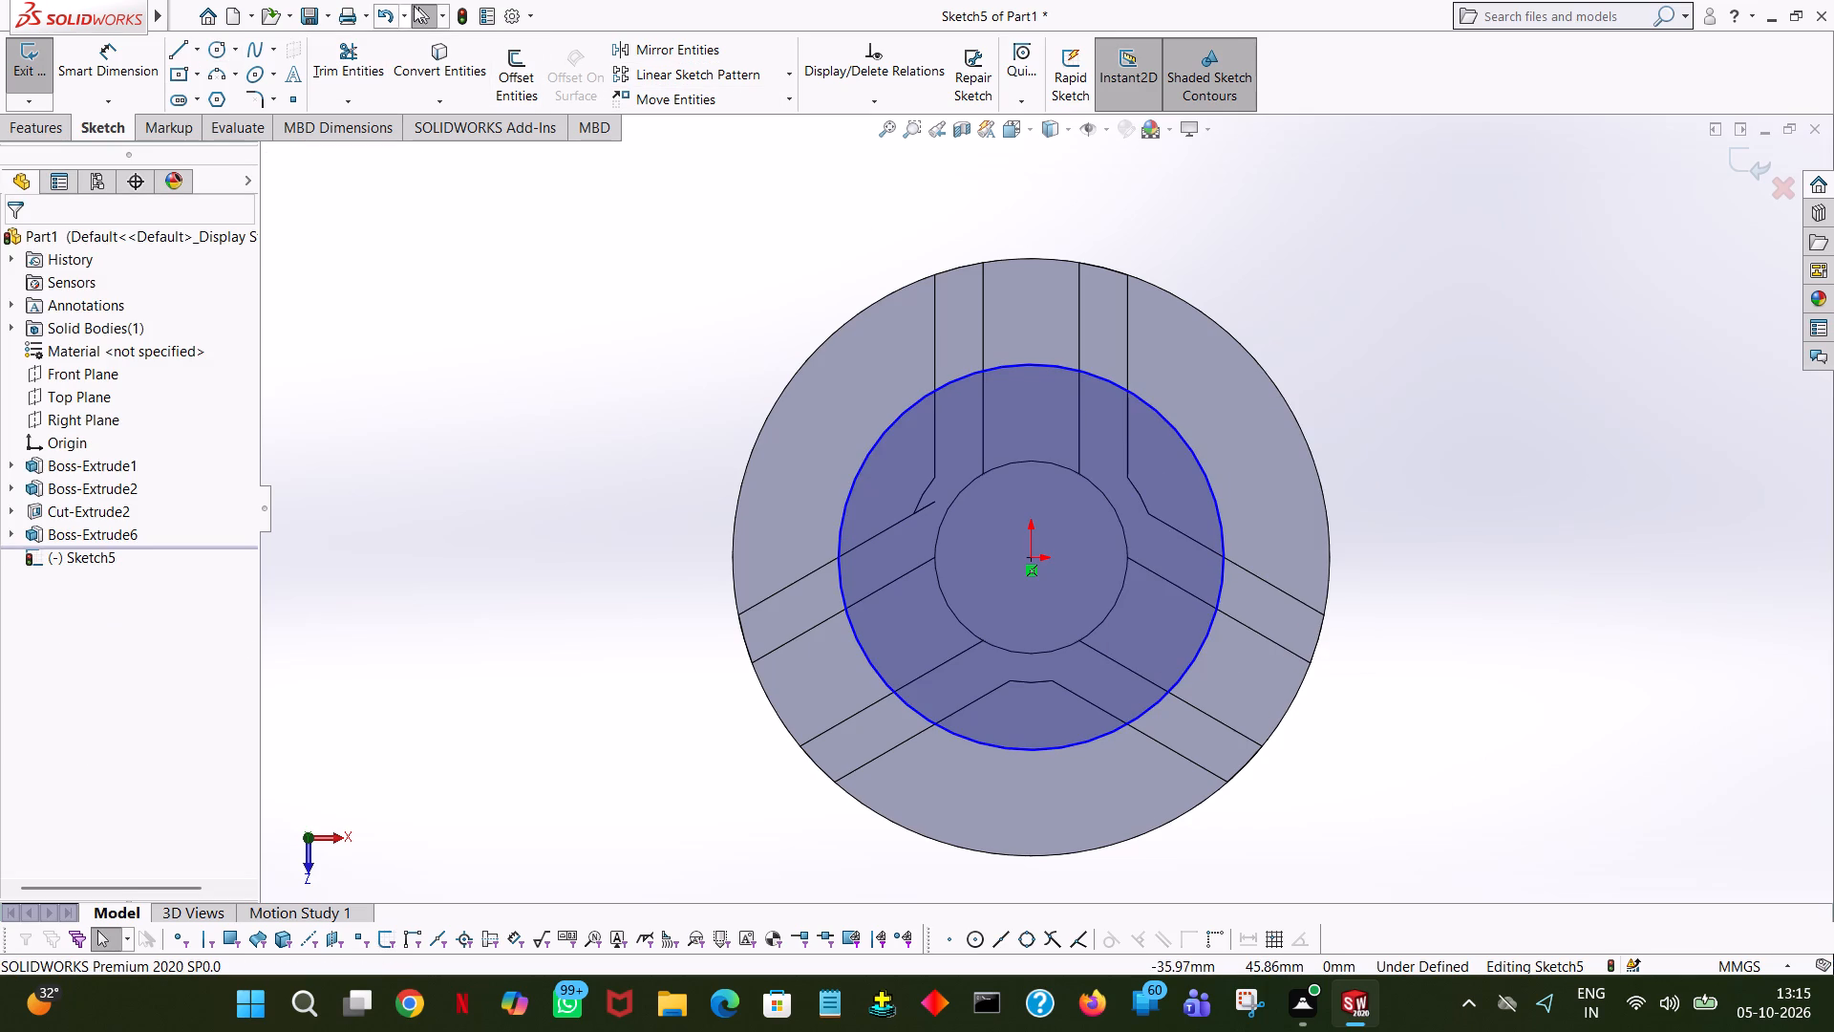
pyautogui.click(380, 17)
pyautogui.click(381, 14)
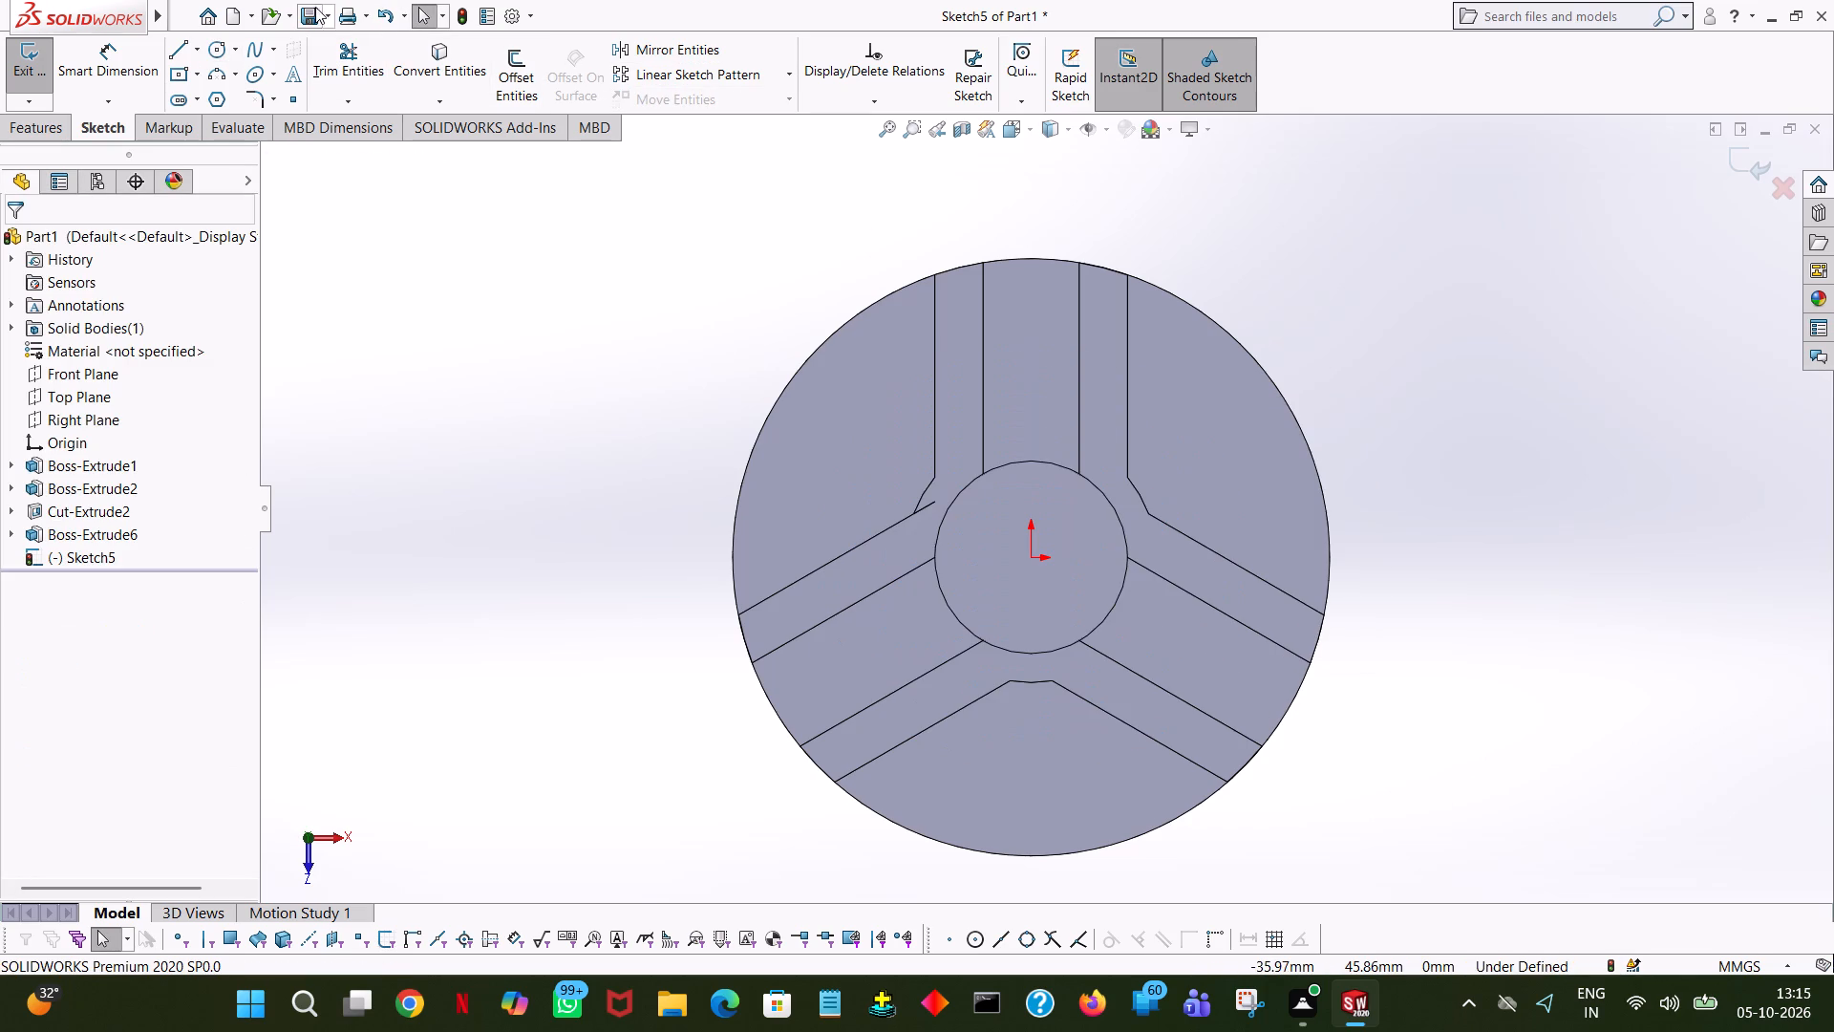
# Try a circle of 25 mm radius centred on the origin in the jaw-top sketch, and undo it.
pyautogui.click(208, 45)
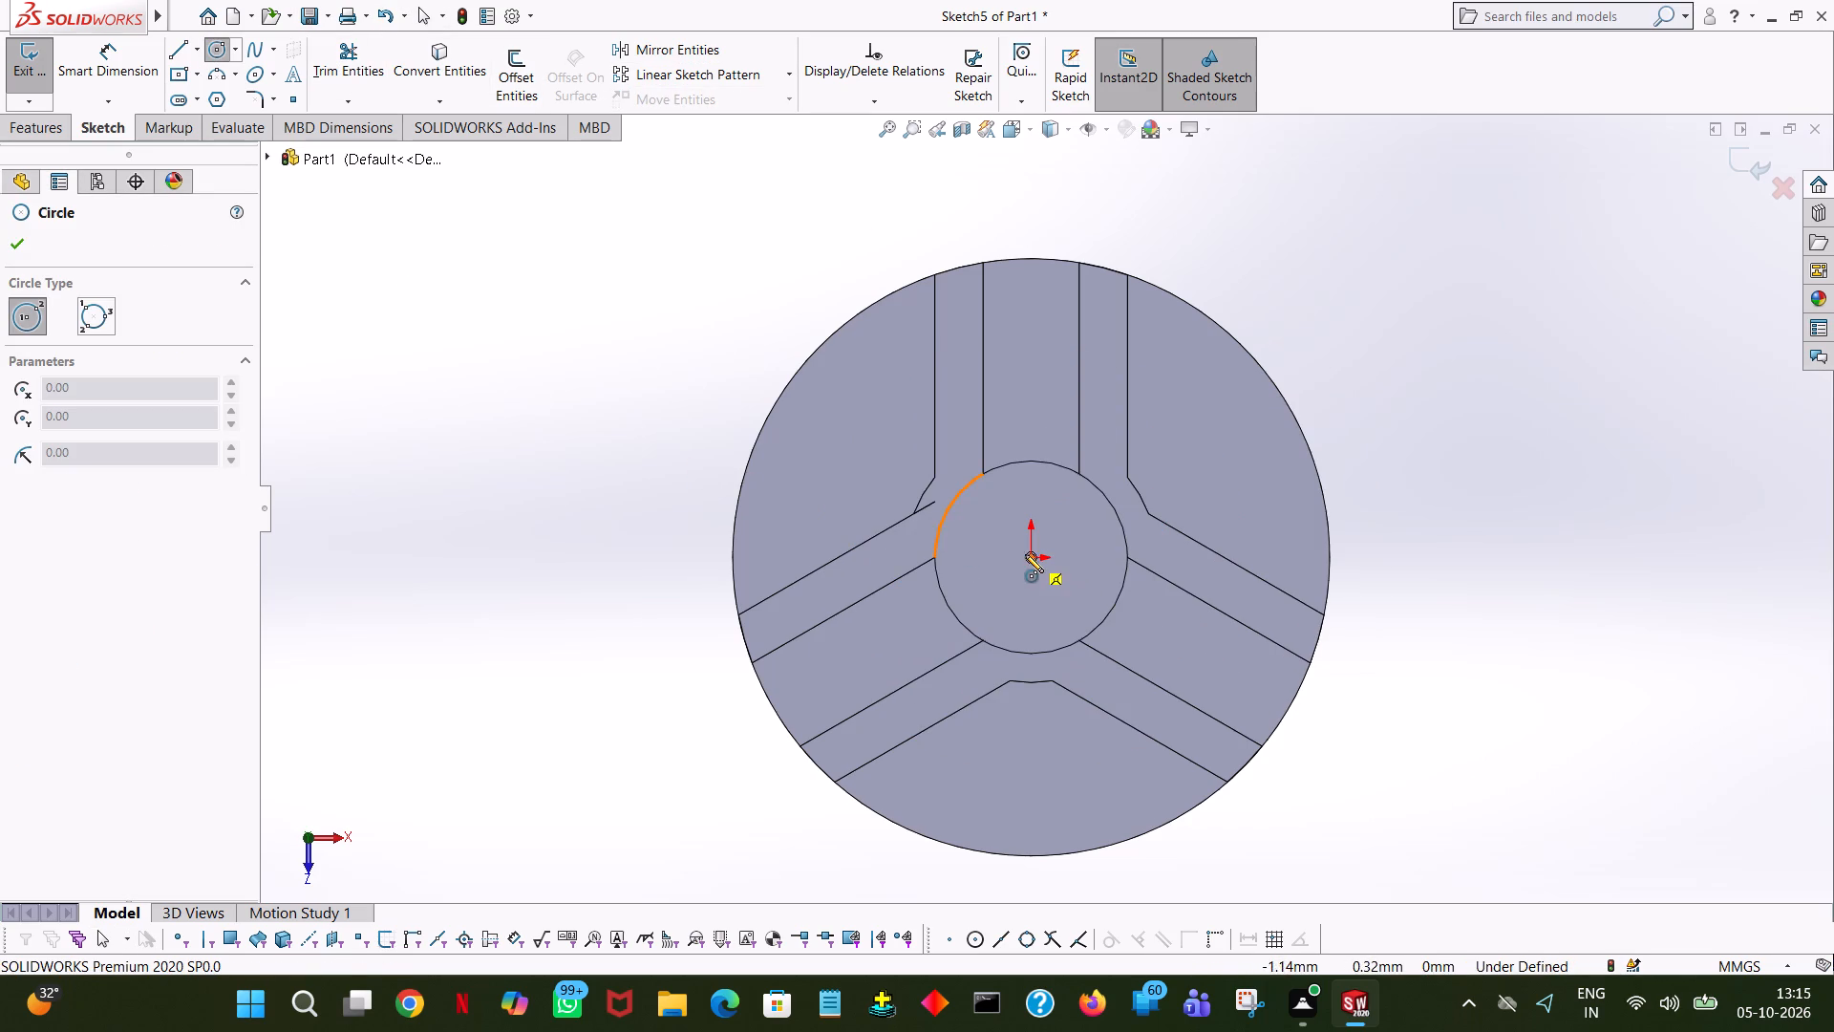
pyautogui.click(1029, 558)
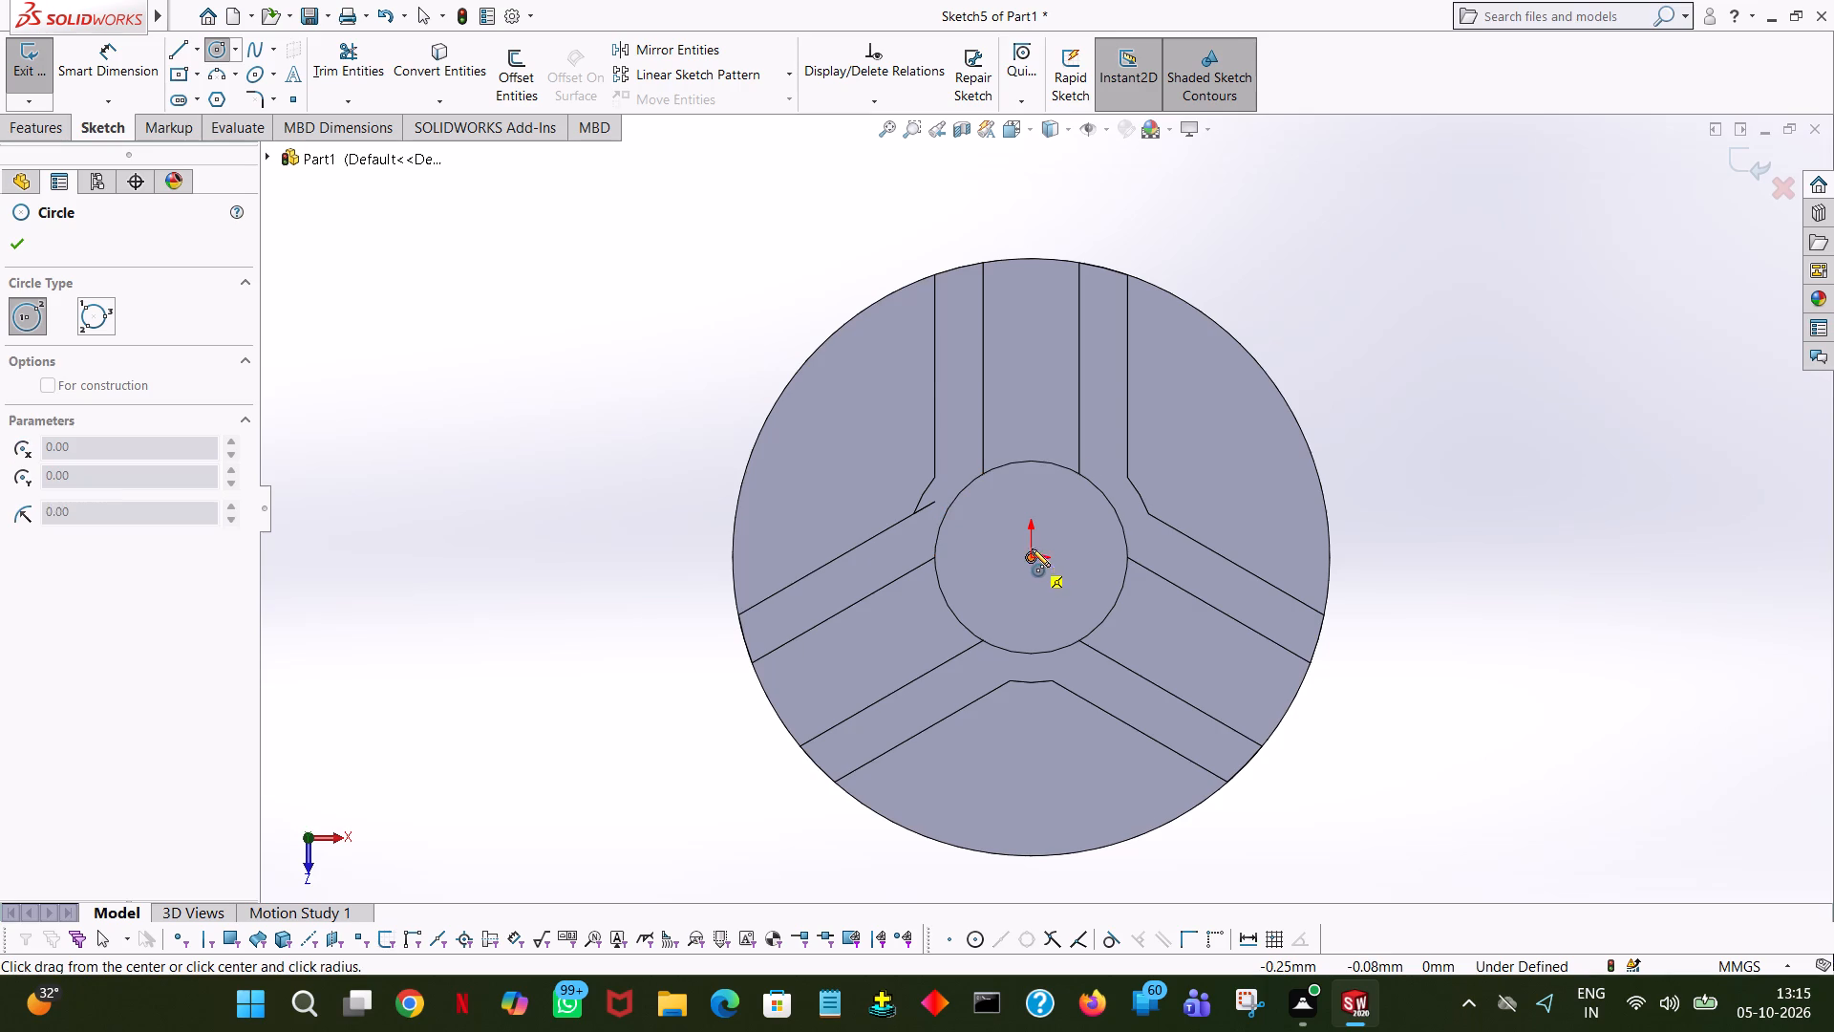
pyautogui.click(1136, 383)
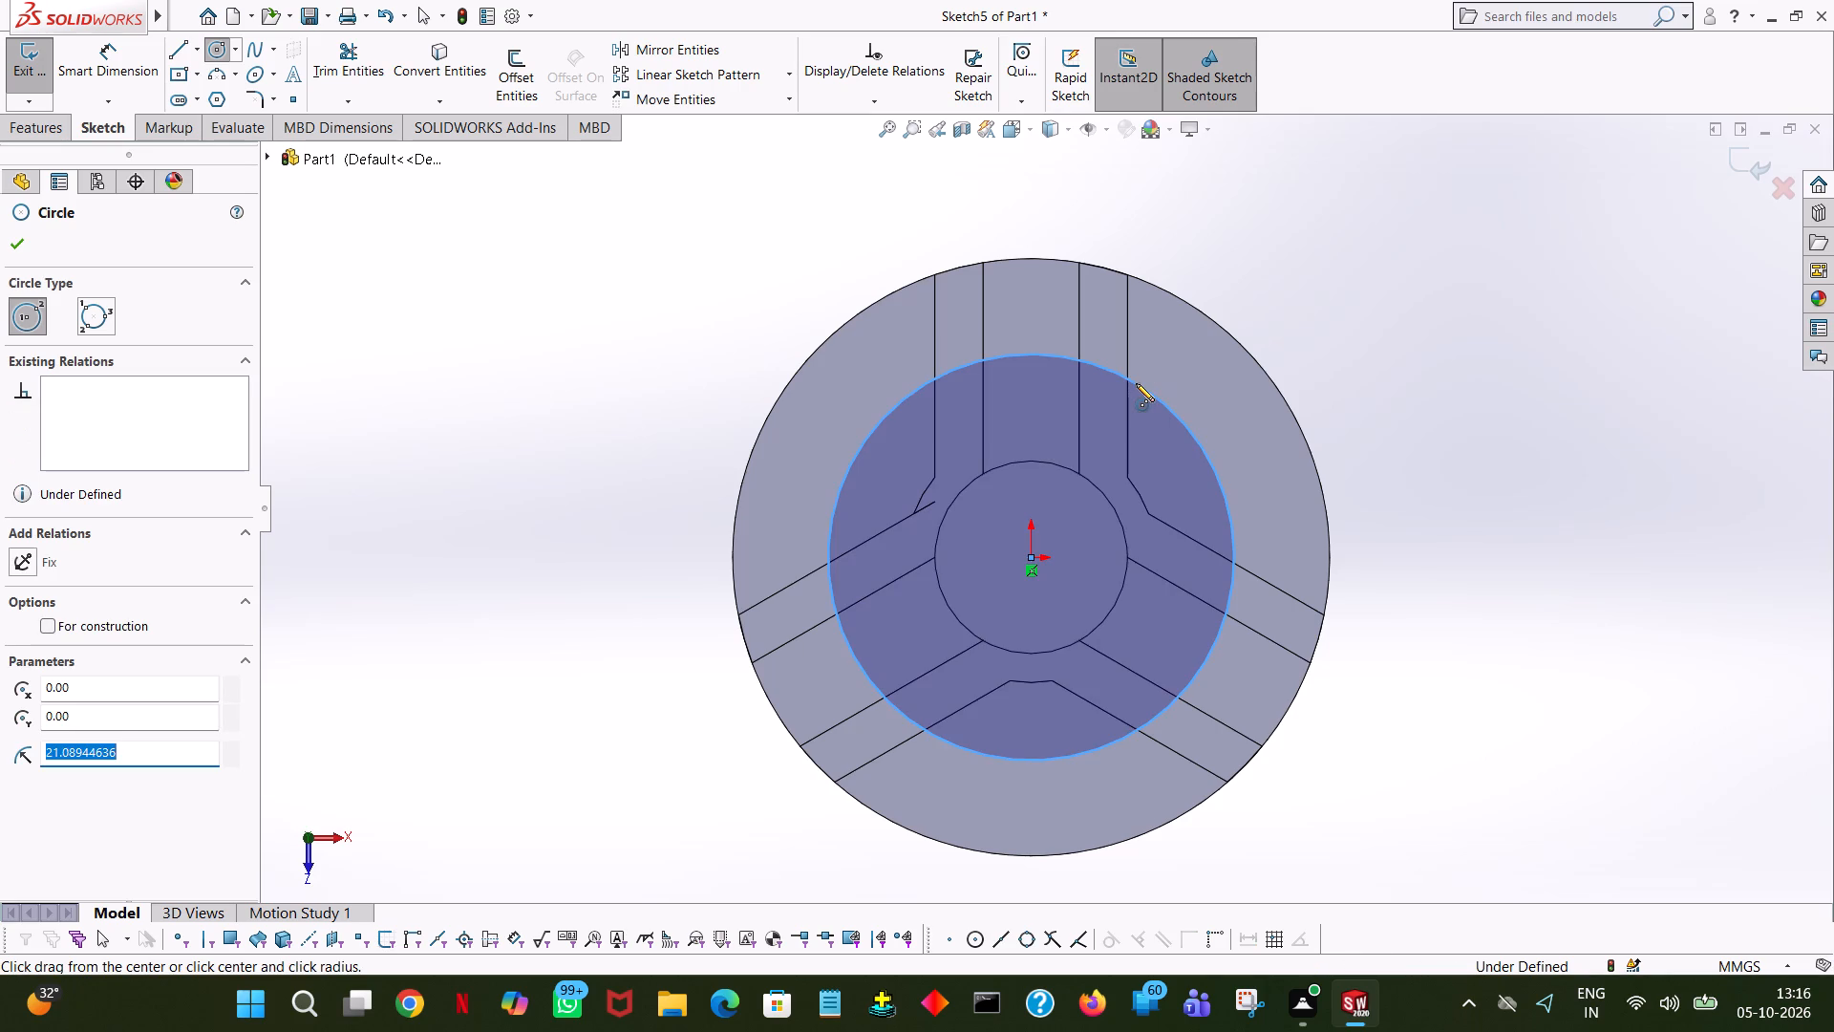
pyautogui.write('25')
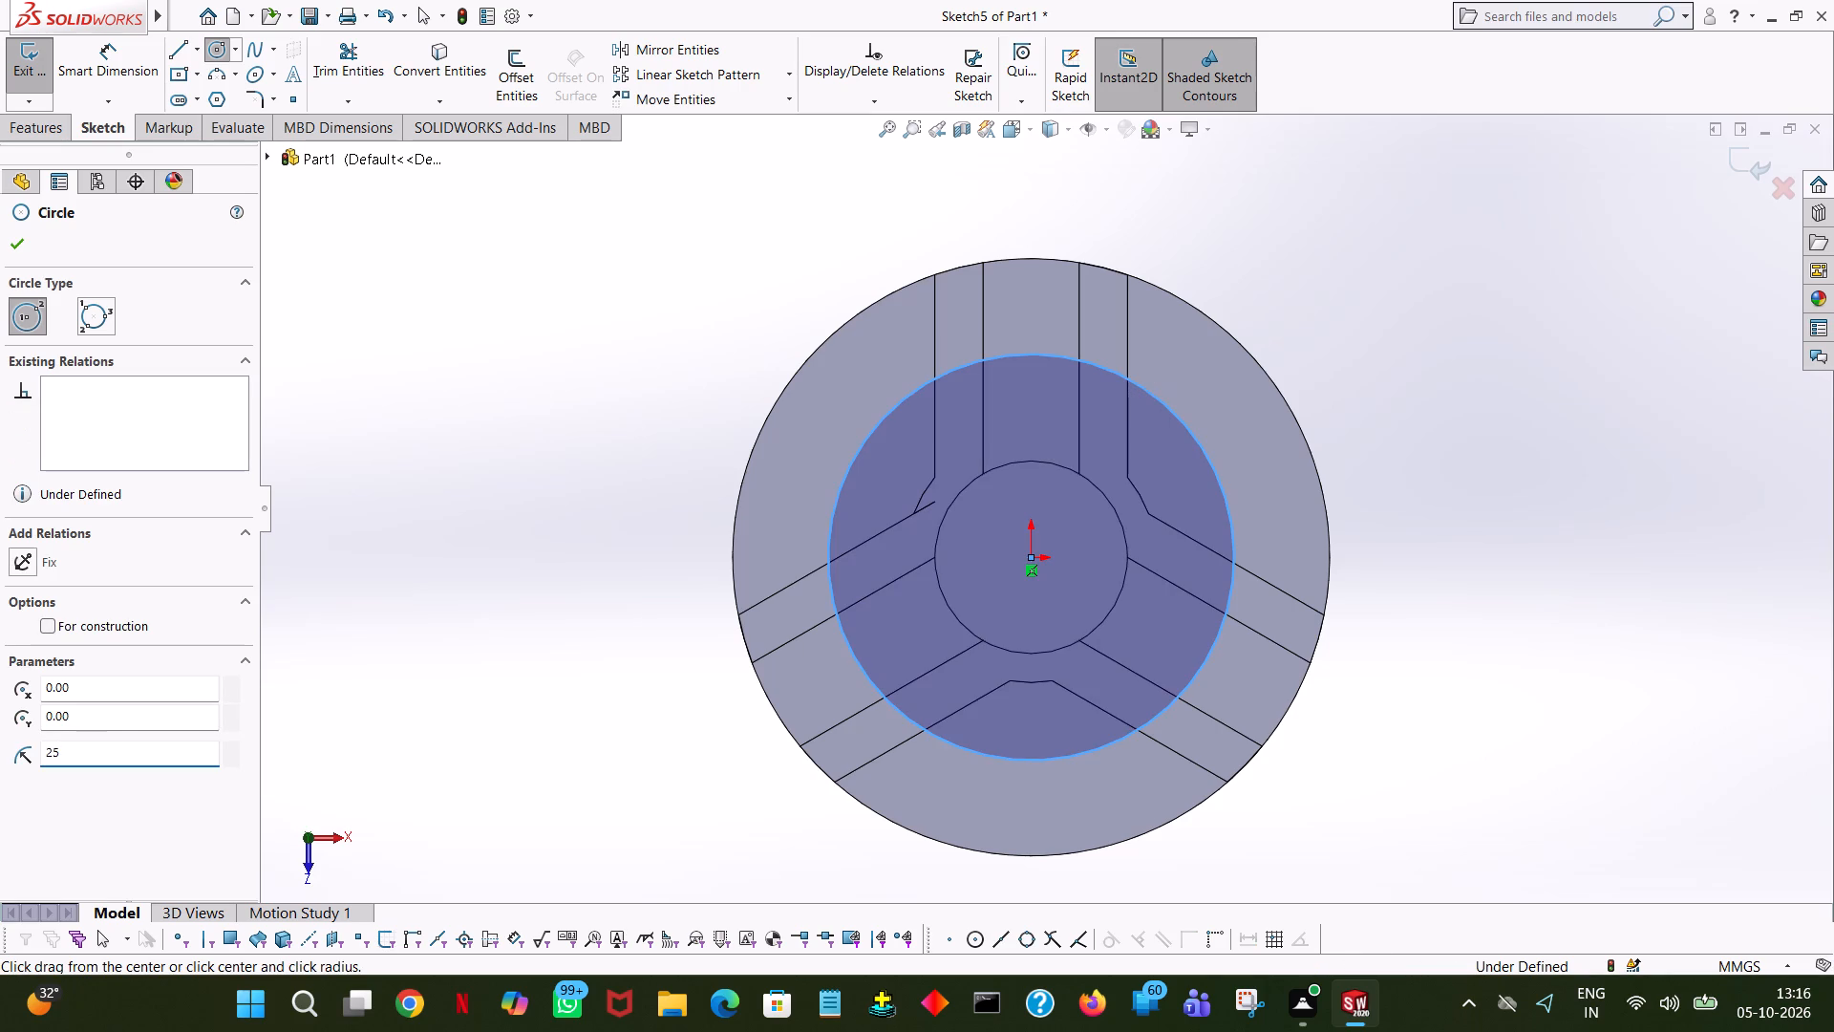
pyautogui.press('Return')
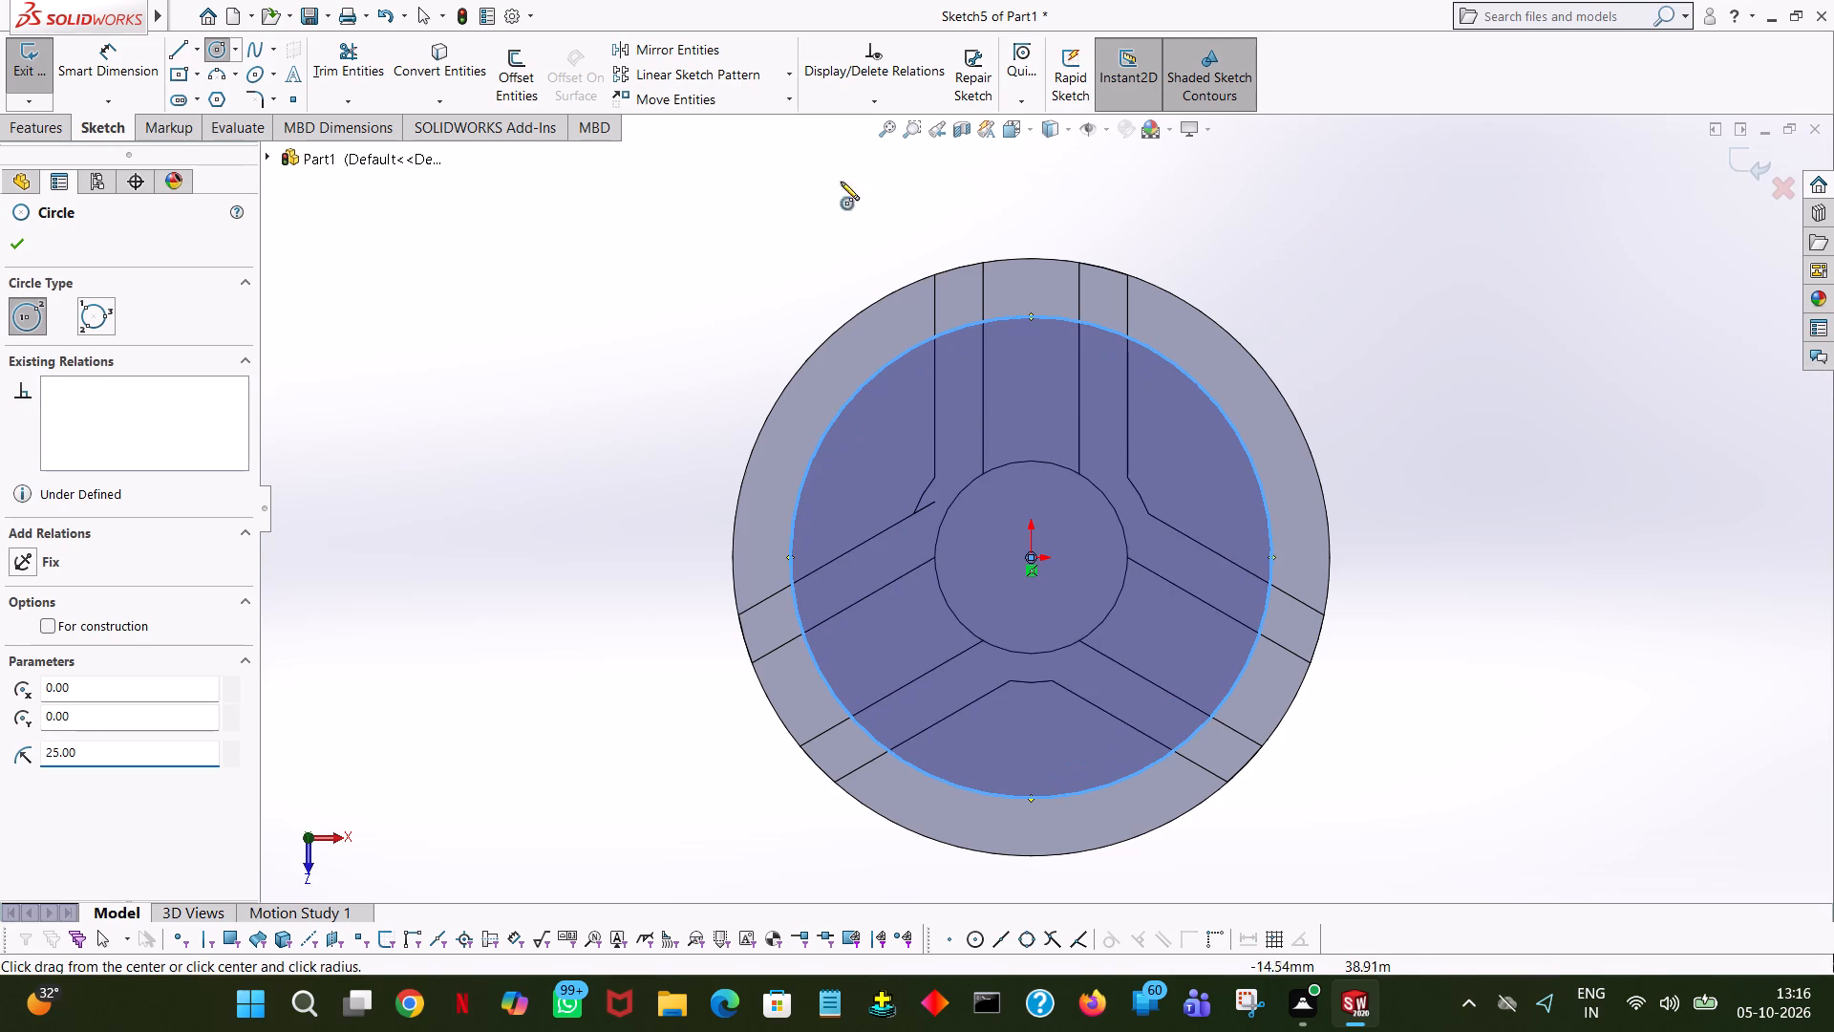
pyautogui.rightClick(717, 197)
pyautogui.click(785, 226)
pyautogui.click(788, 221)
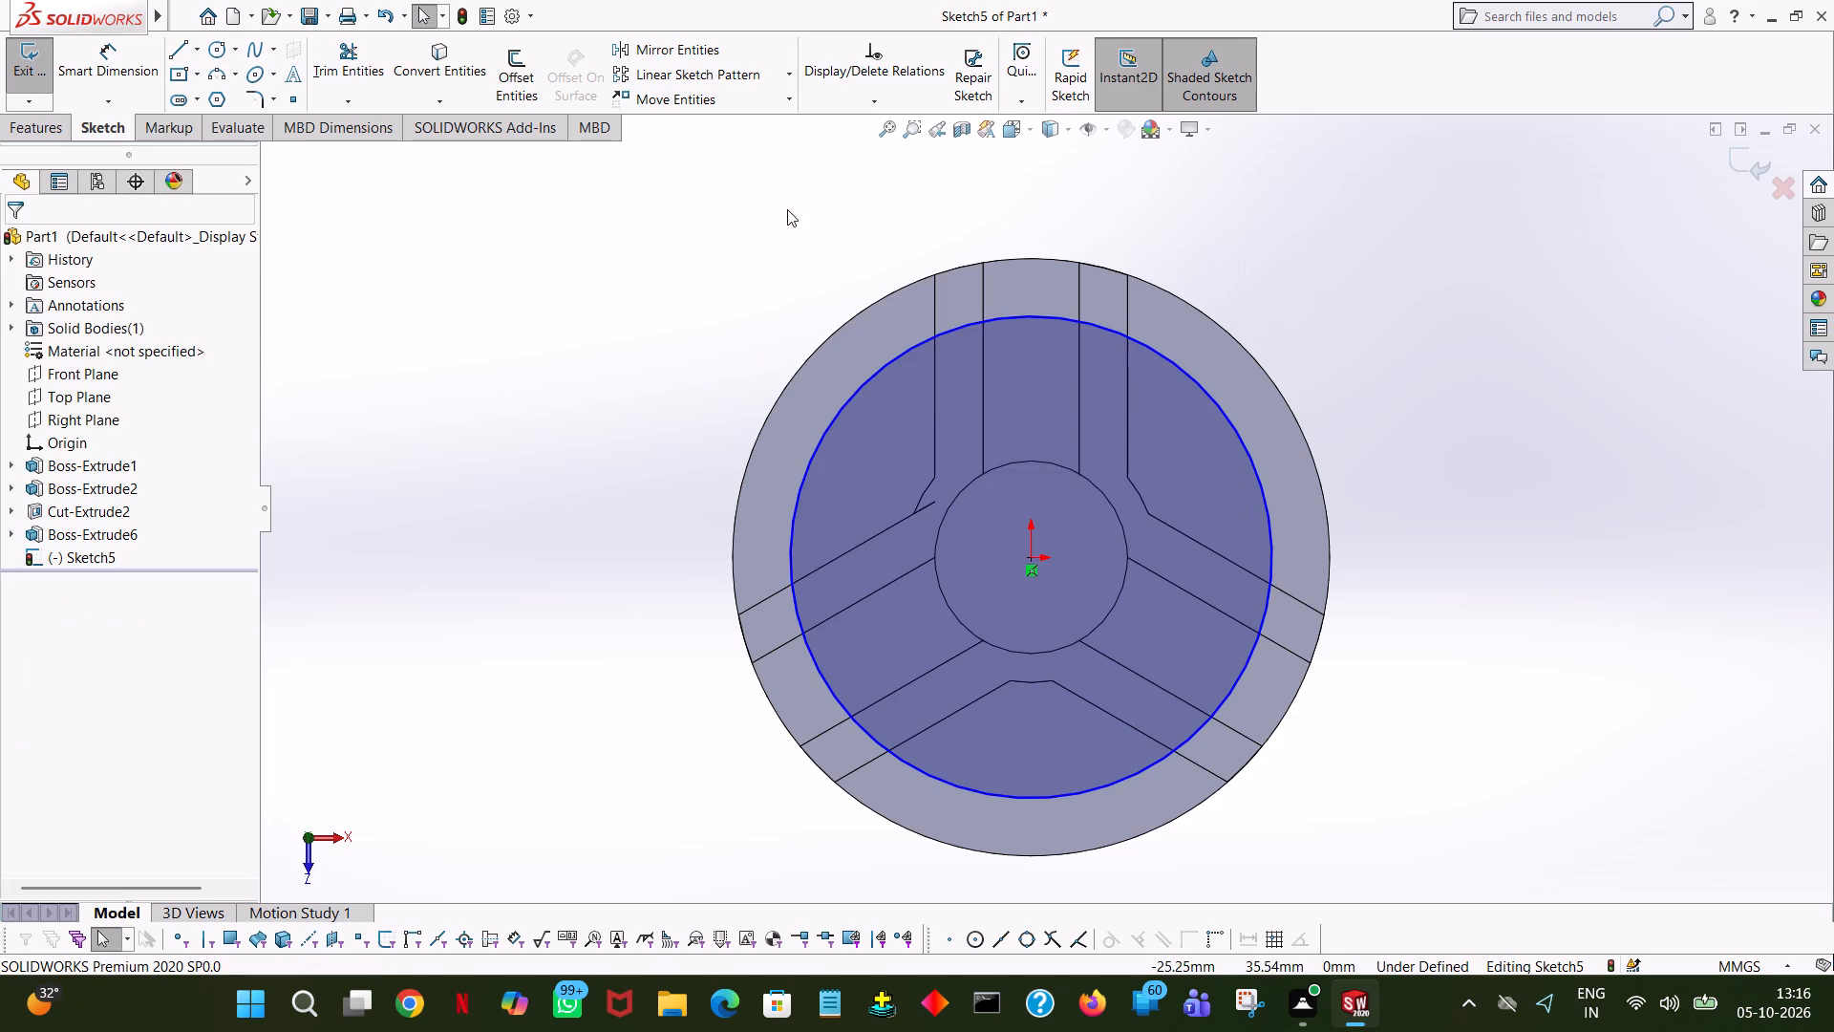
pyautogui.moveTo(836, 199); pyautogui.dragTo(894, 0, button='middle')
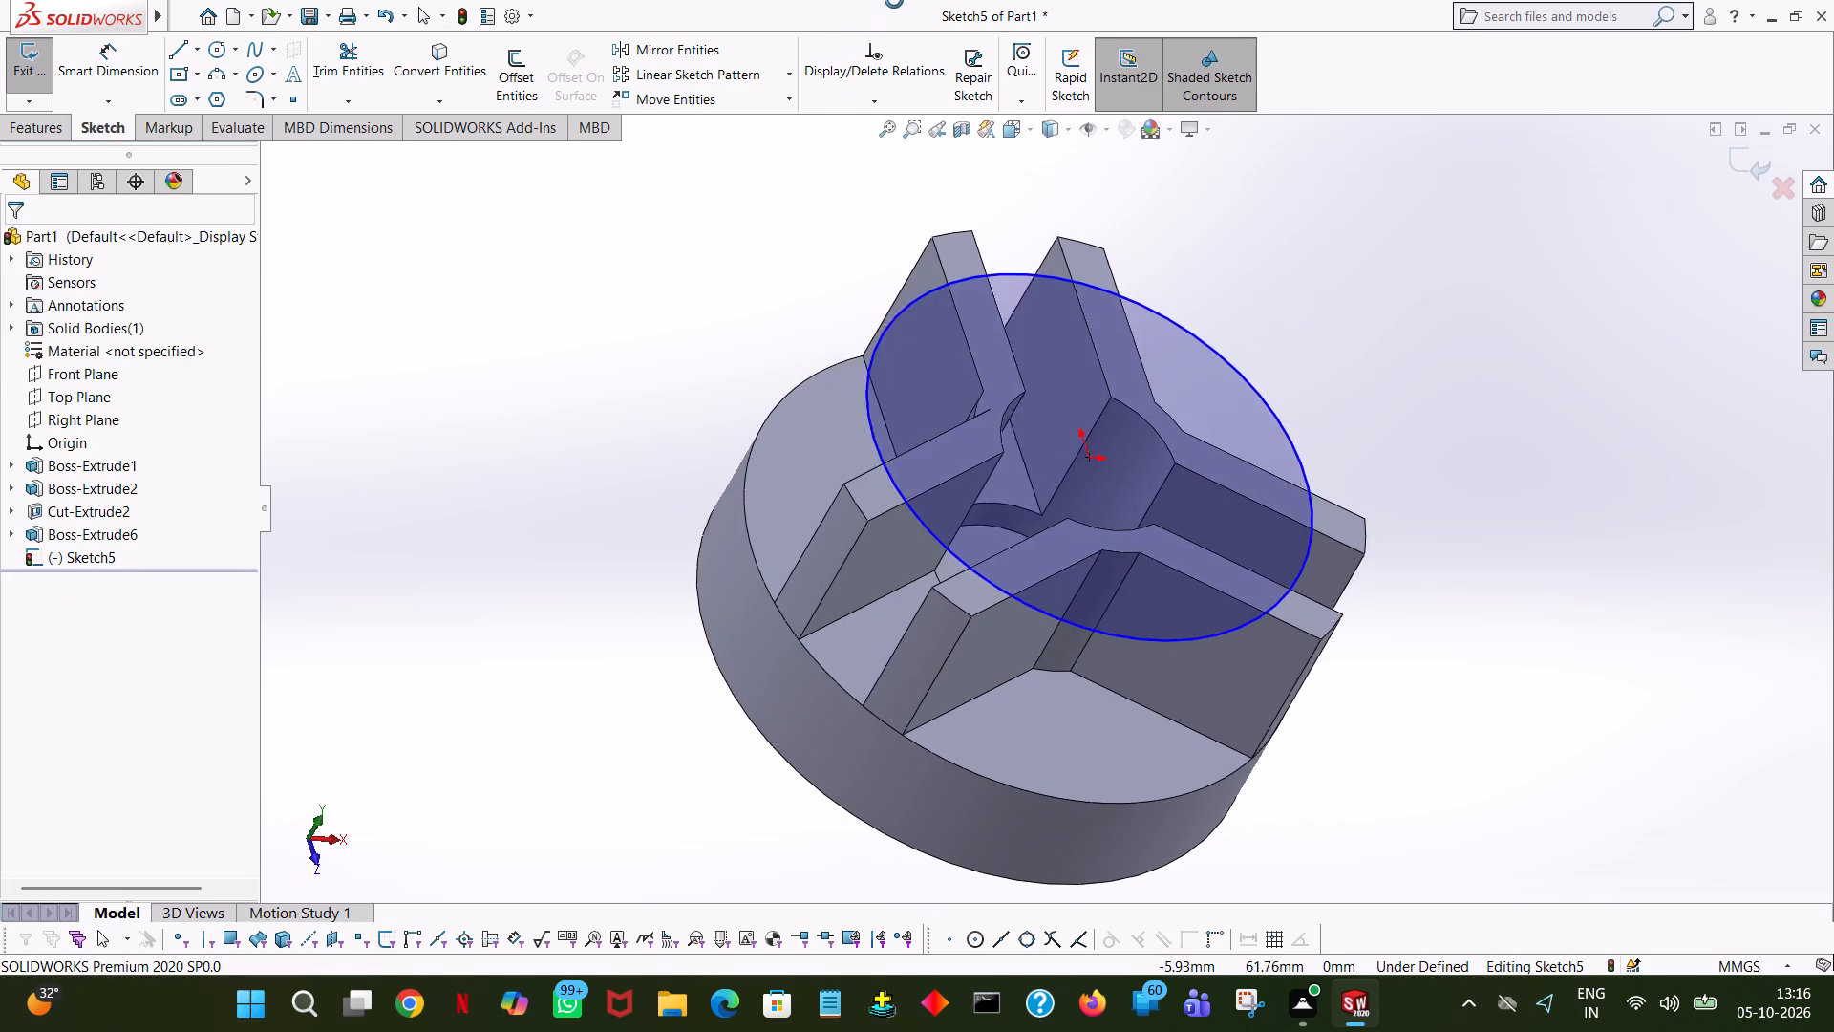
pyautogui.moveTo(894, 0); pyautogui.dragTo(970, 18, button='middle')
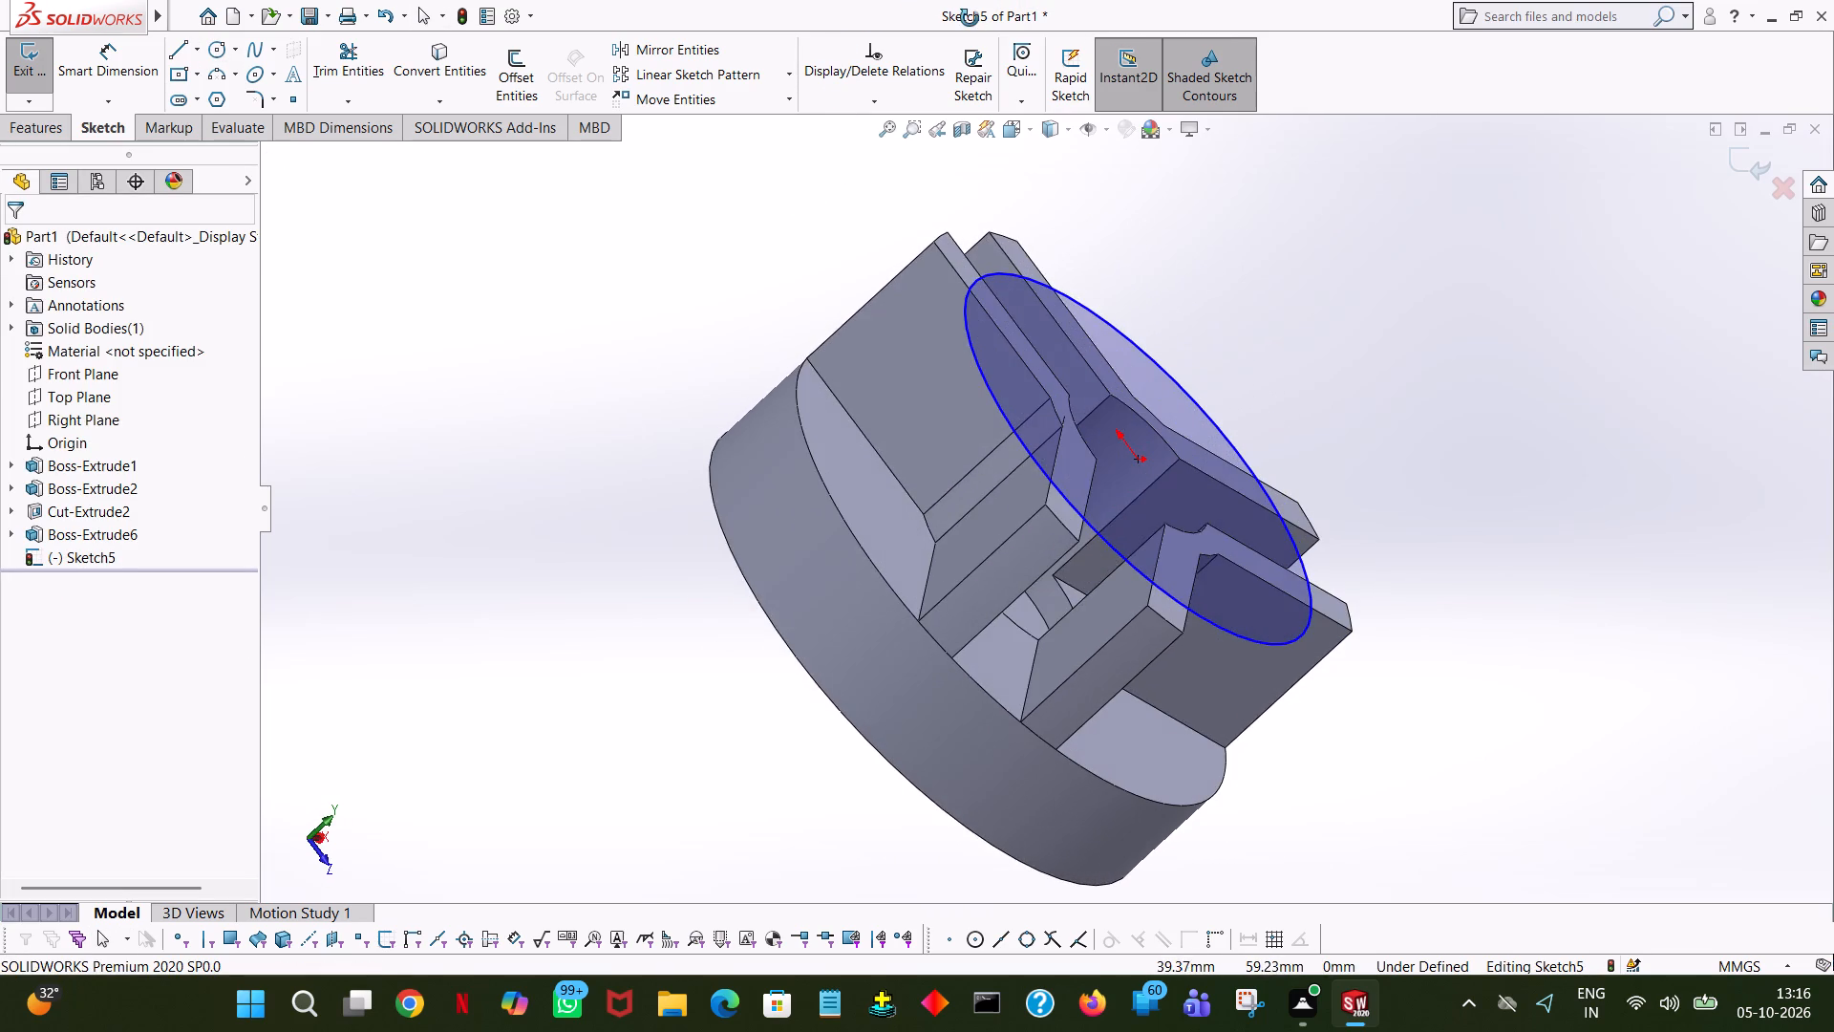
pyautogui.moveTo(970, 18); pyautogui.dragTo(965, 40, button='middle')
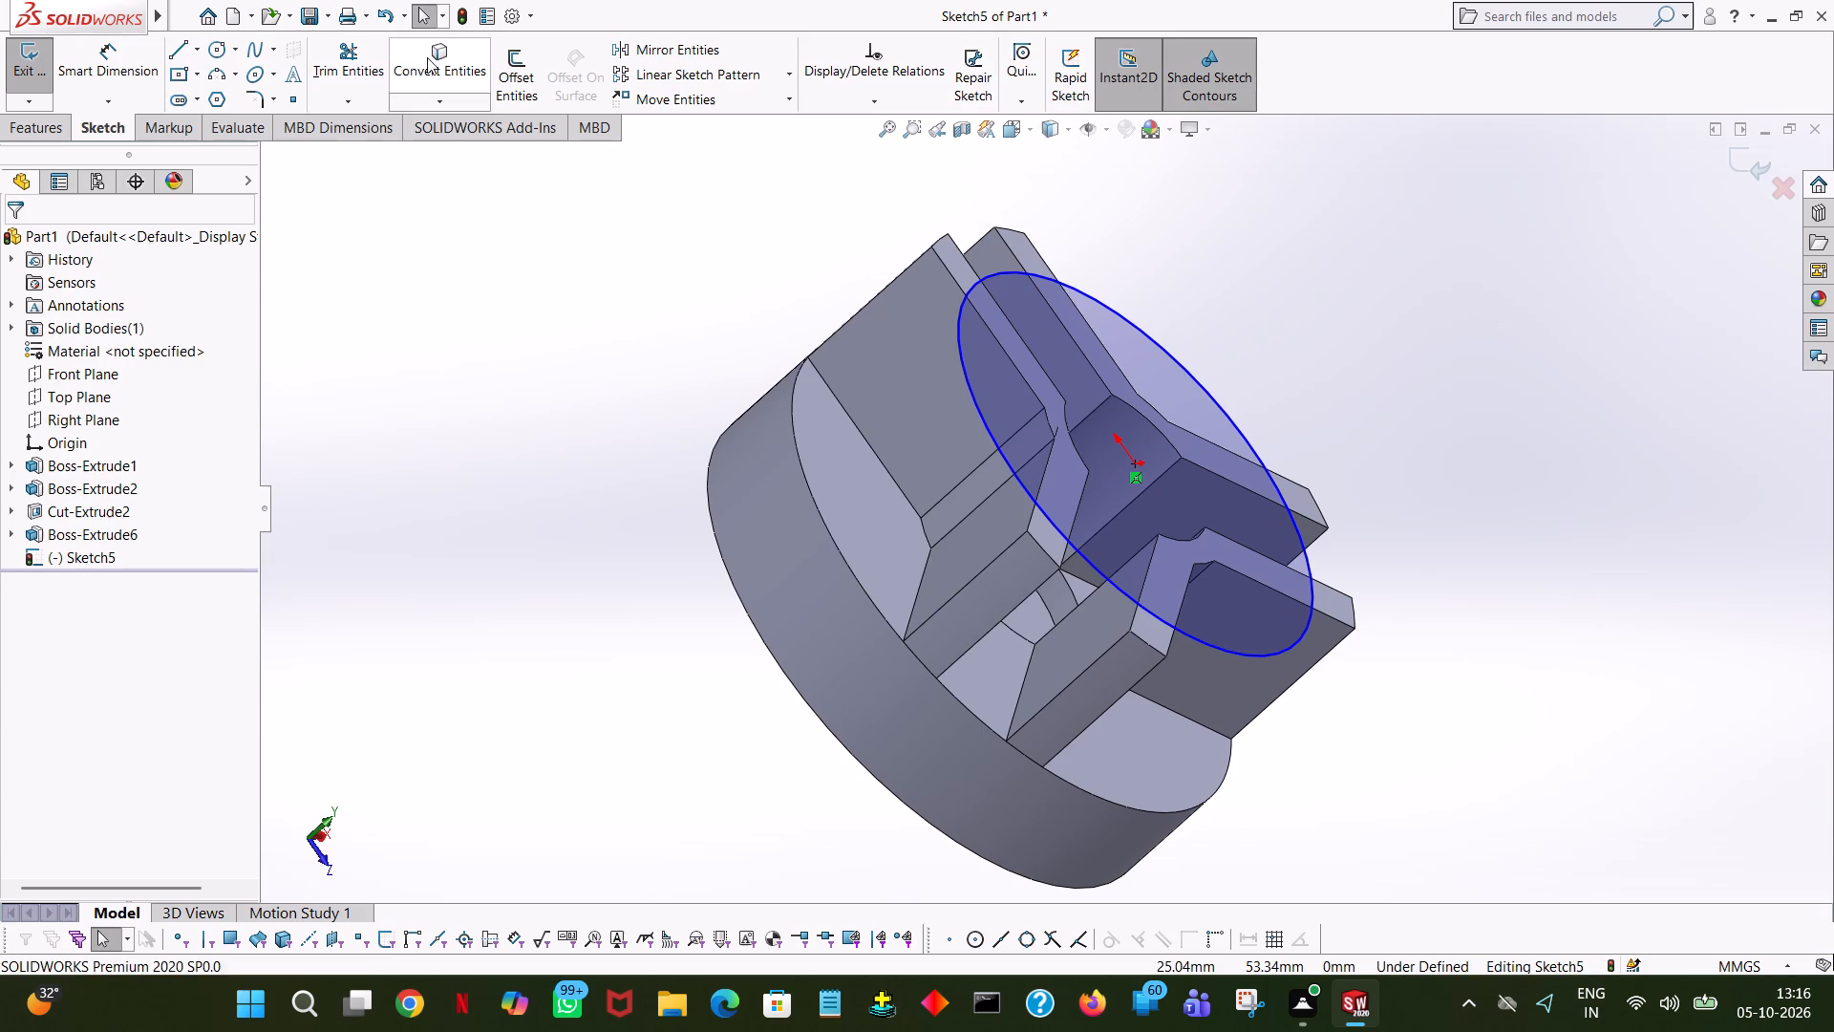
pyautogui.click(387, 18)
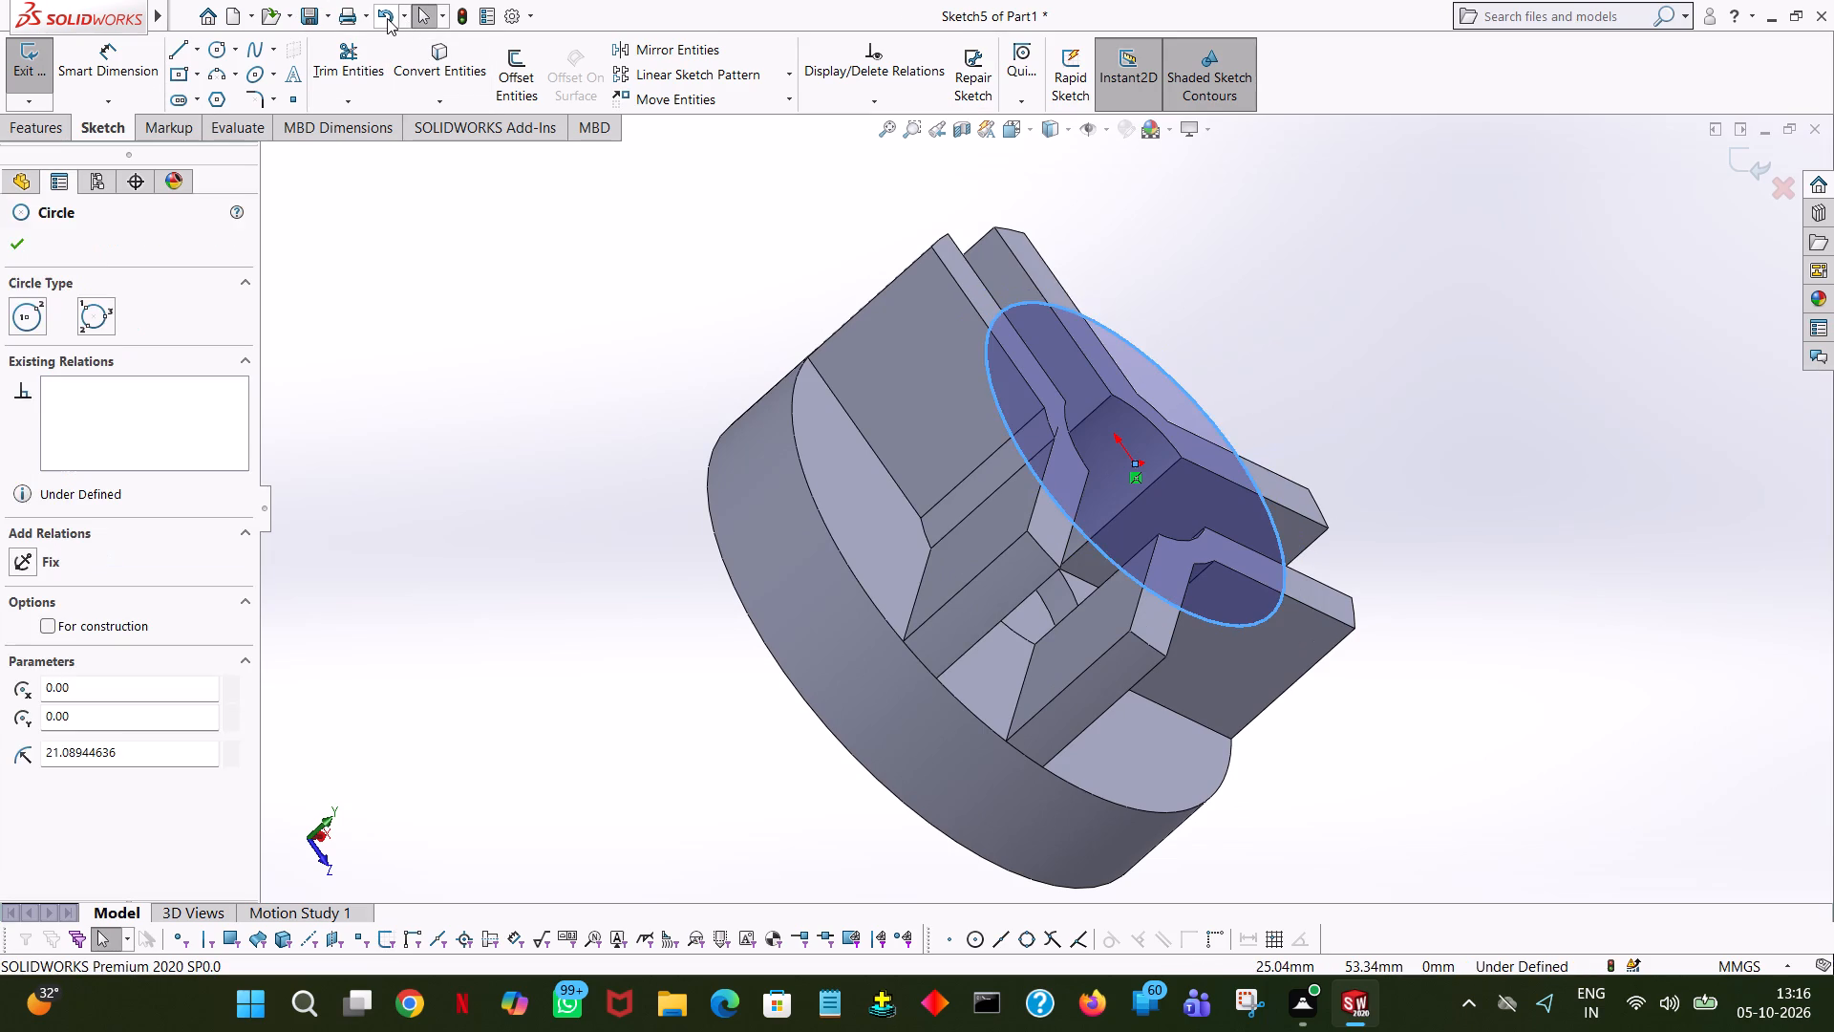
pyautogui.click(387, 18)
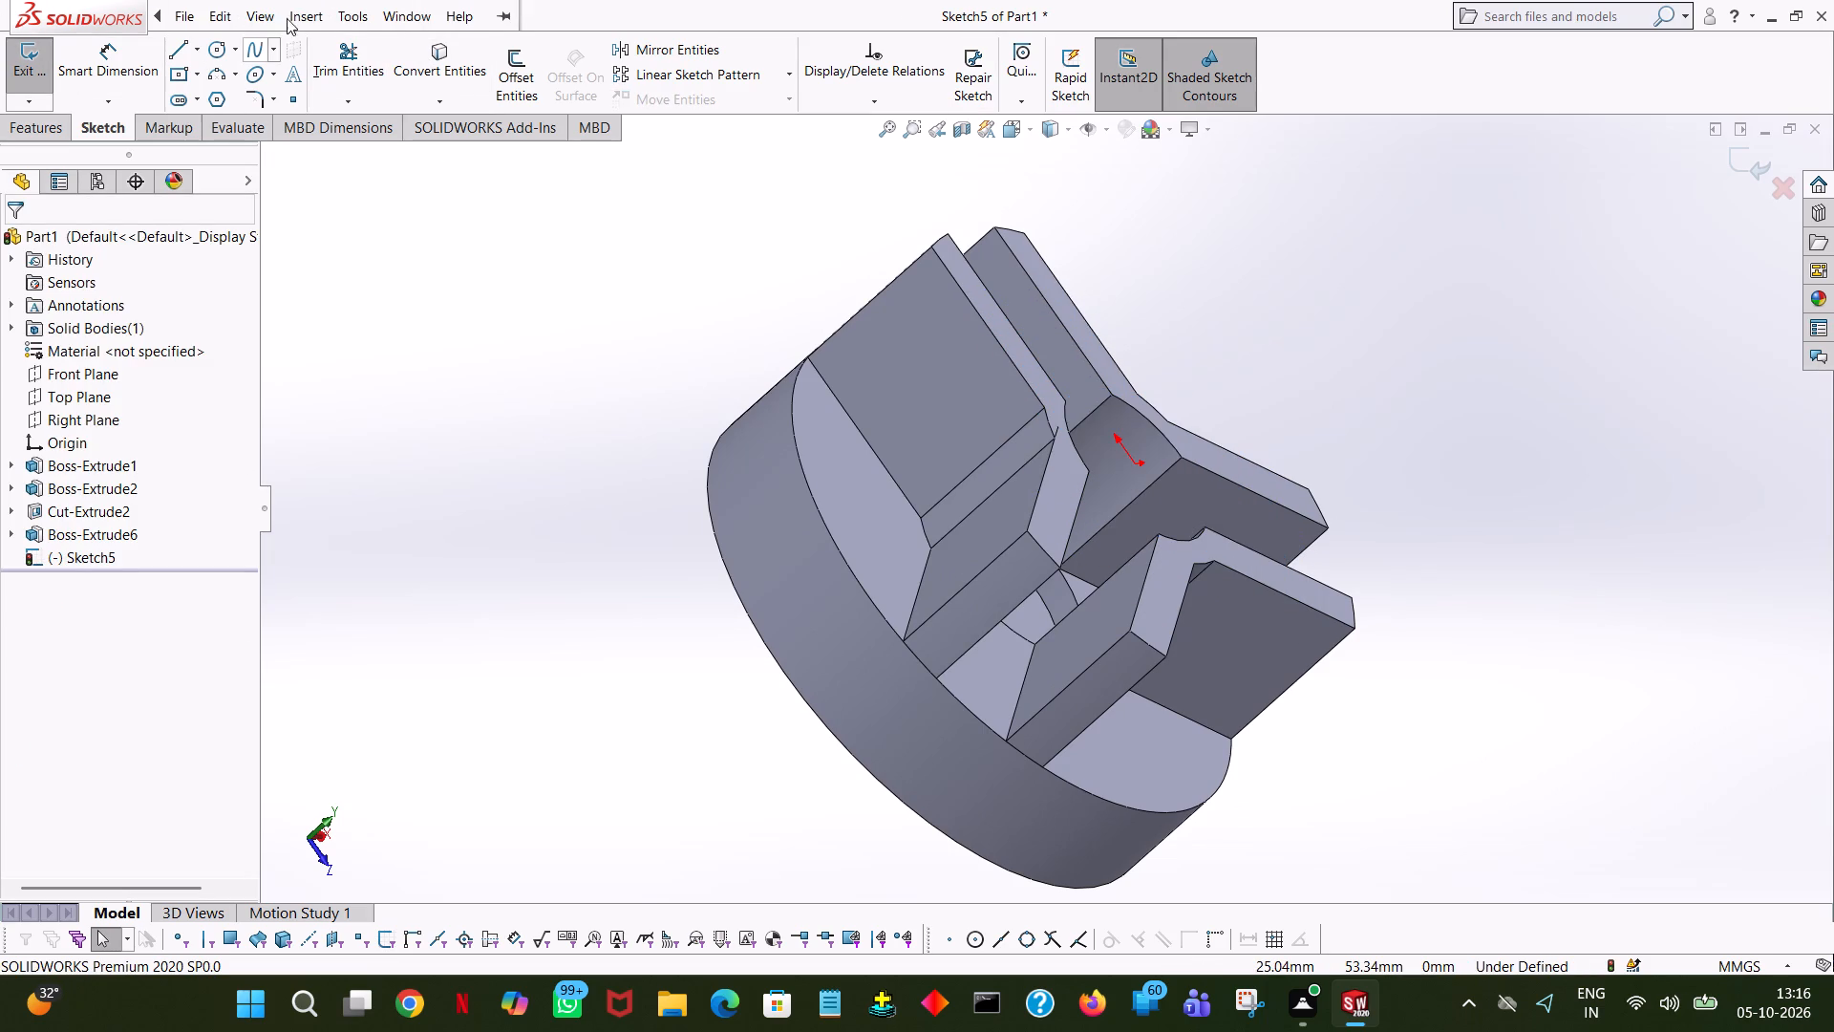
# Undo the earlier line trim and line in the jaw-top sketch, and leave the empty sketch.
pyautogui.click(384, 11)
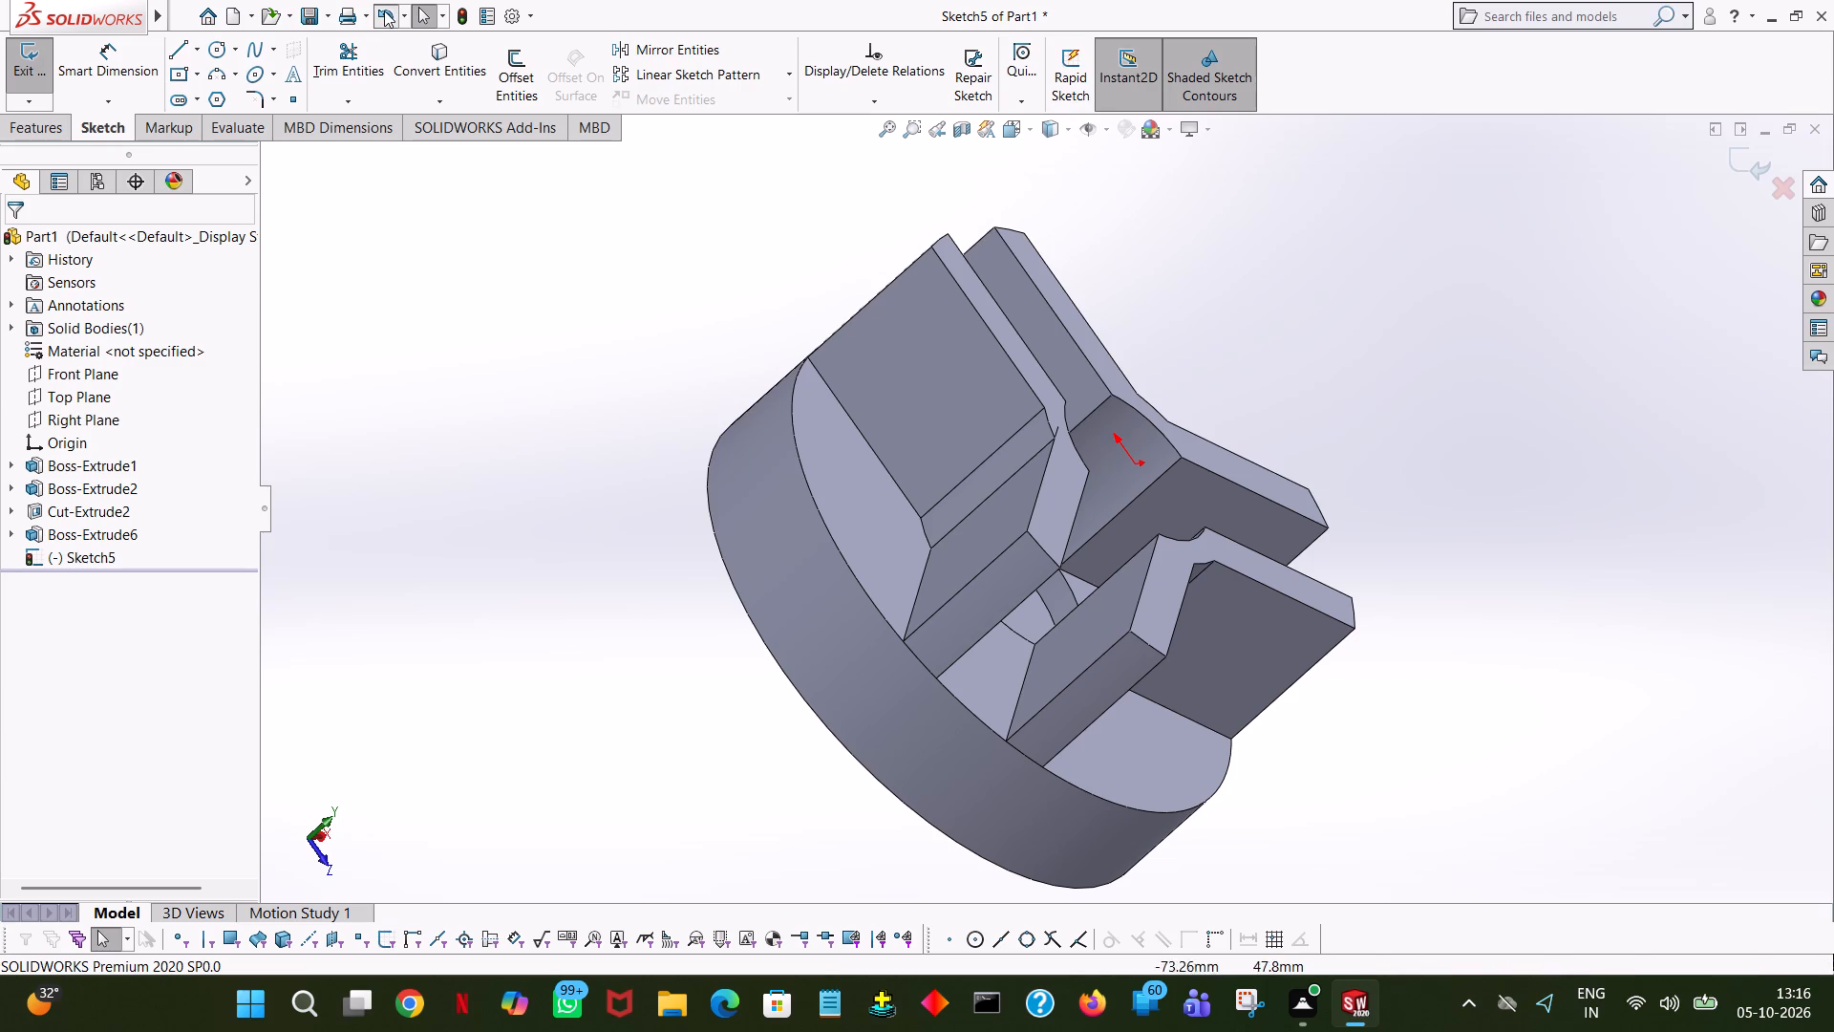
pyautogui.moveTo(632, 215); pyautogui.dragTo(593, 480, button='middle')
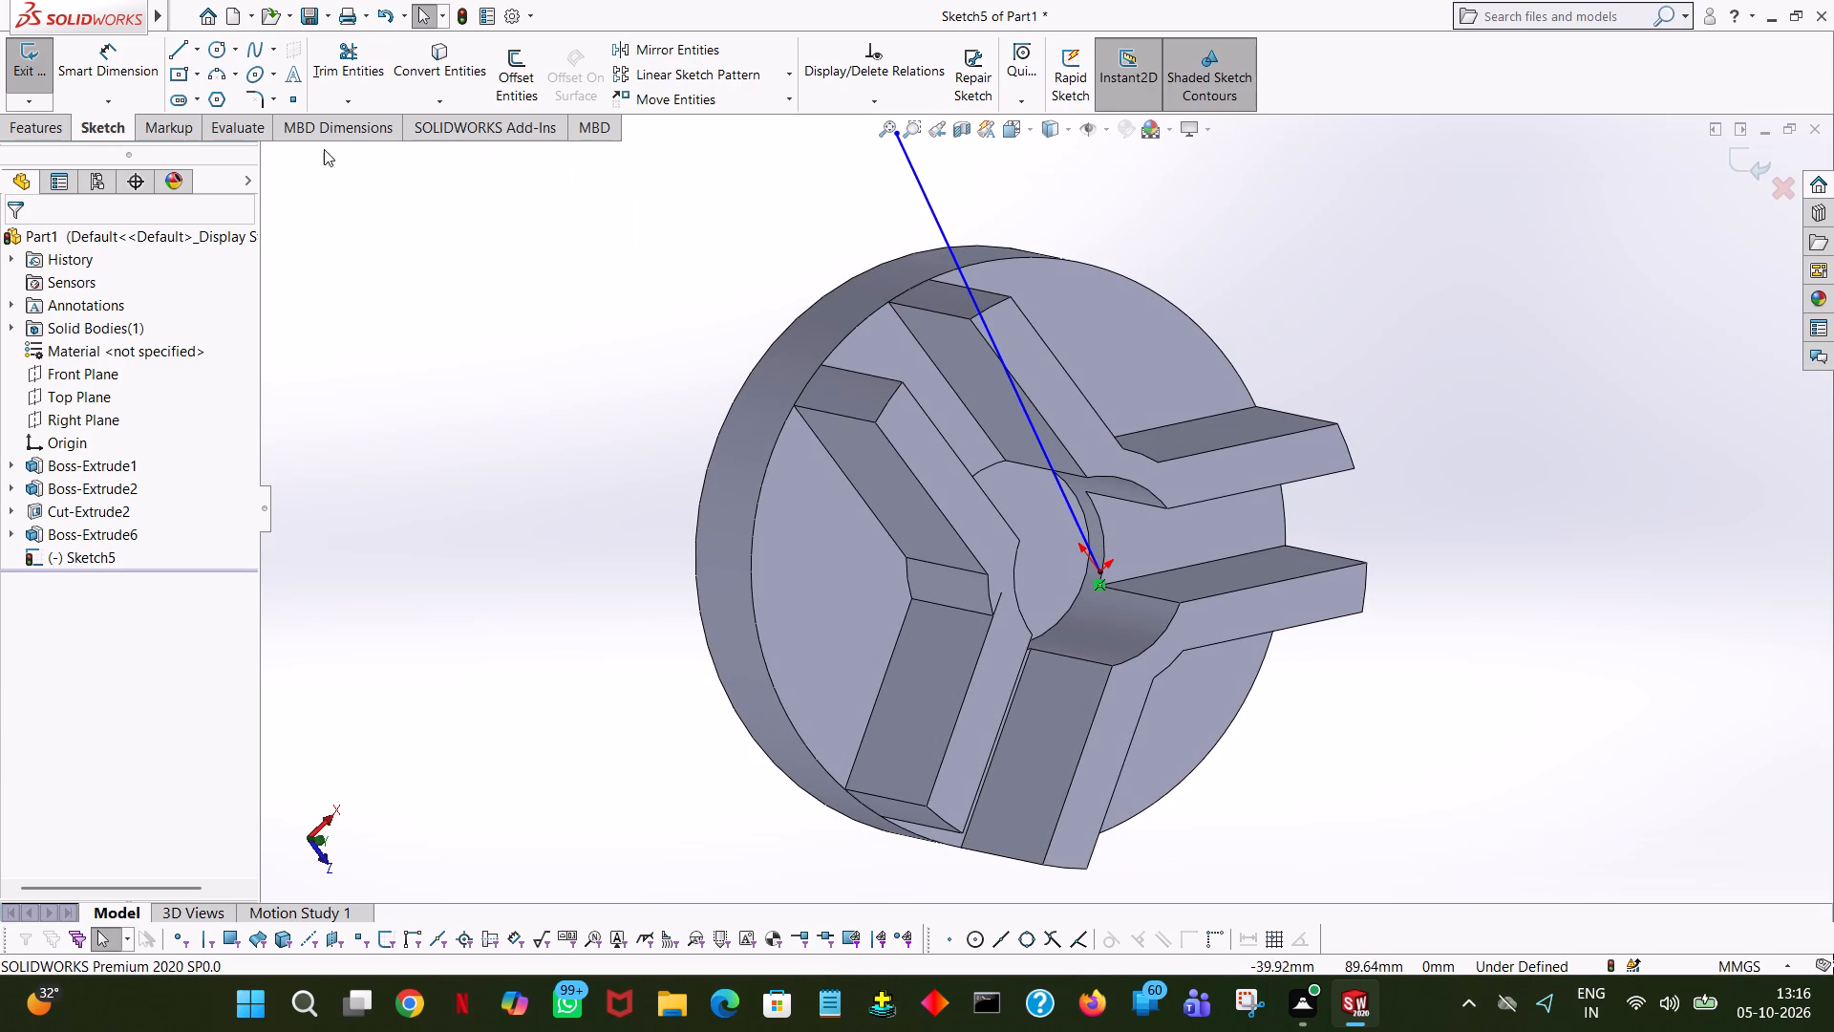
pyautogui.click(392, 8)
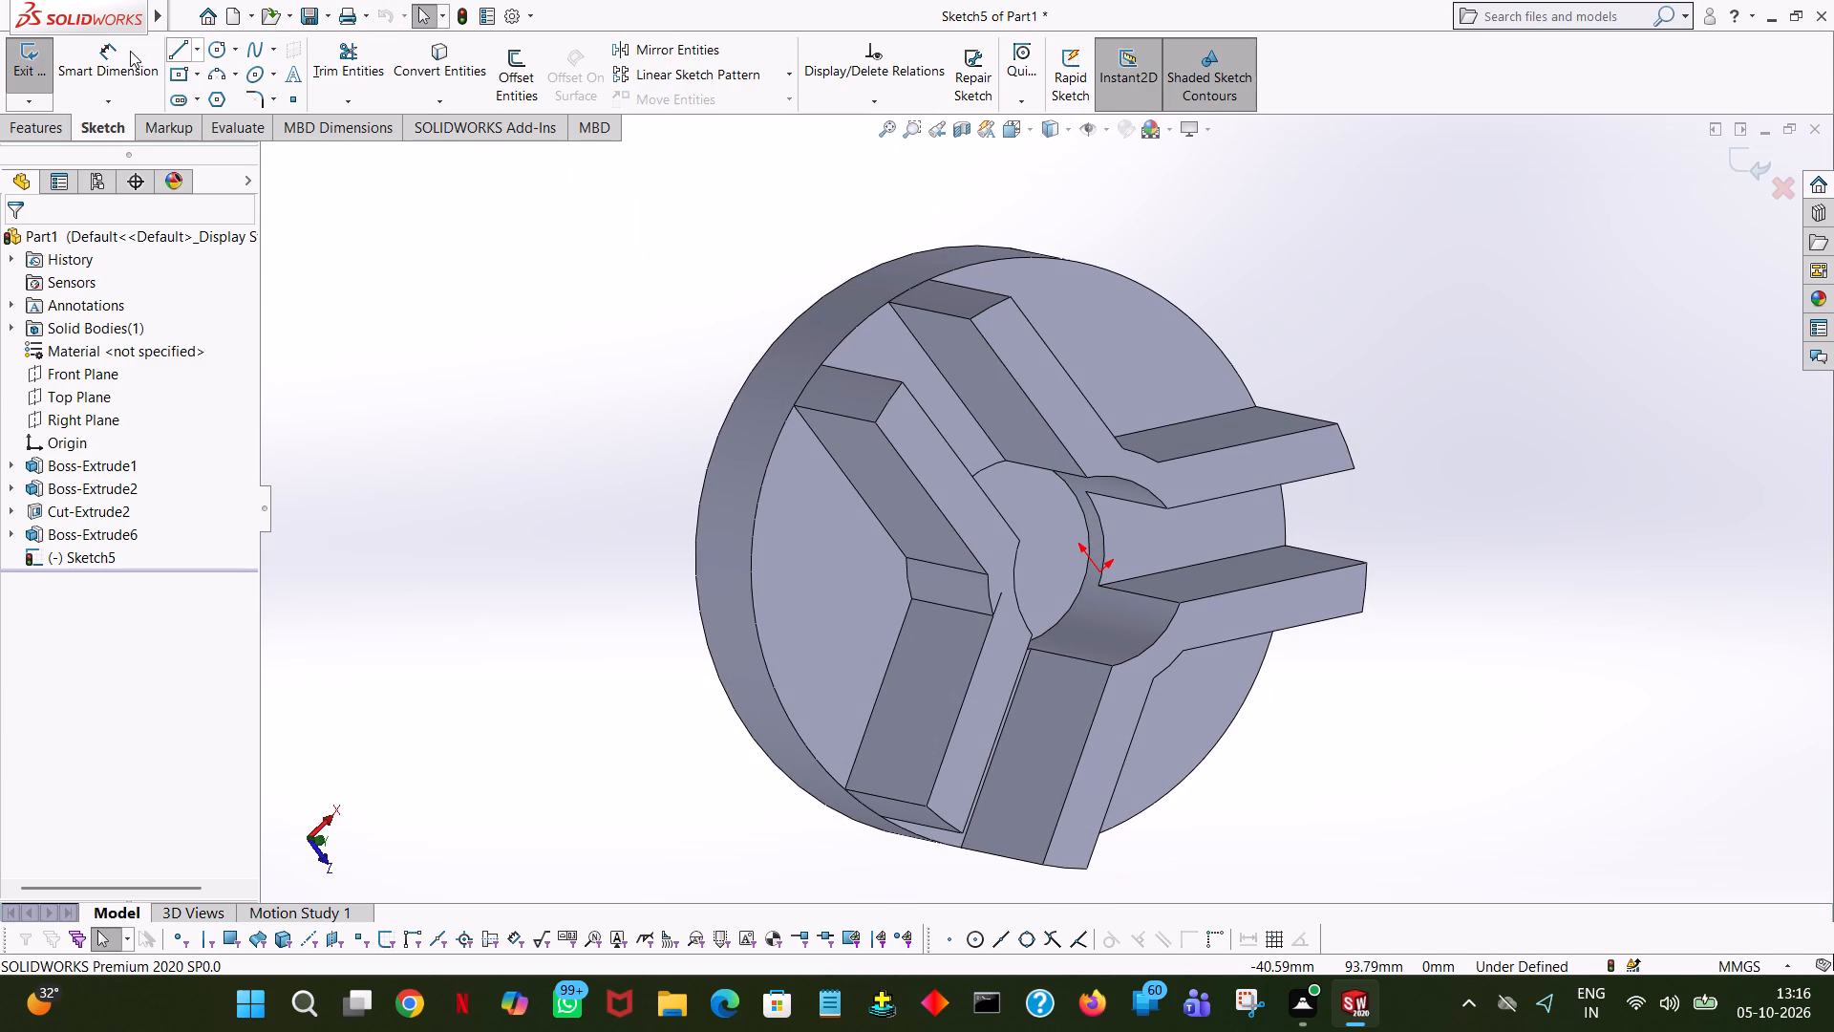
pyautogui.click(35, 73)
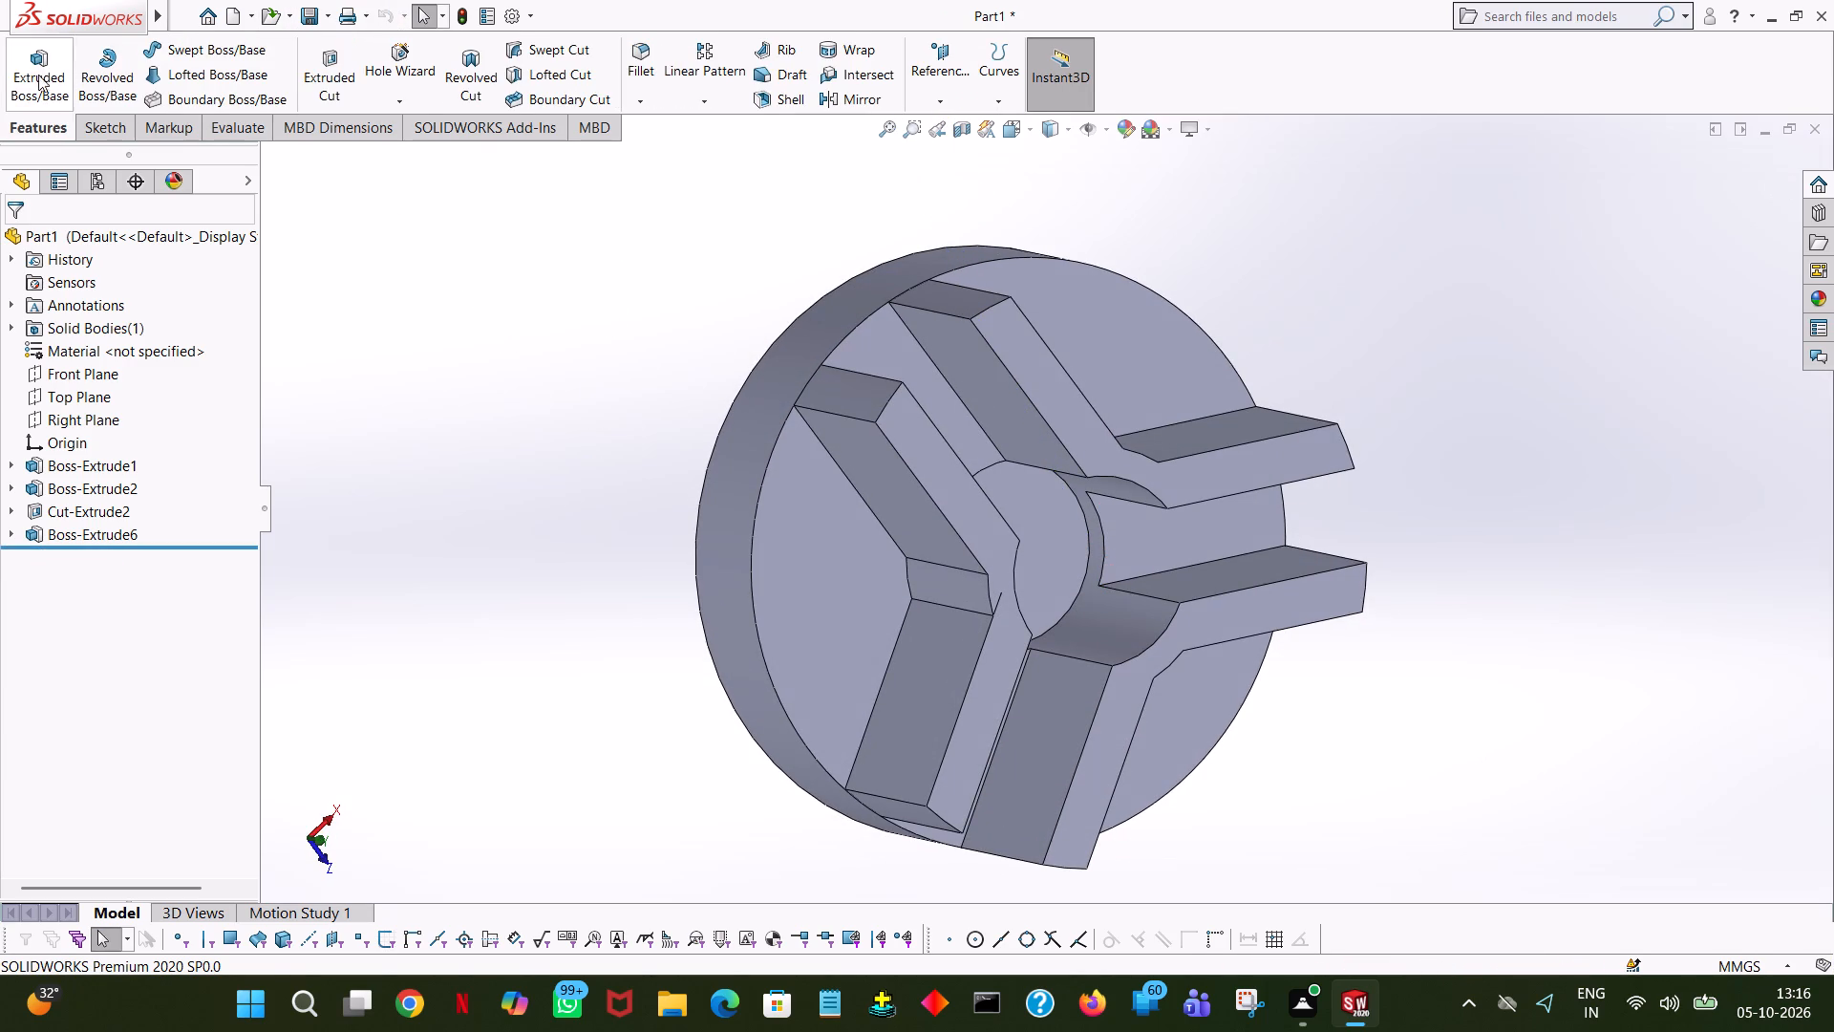
# Start a boss-extrude sketch on the base disc's top face and draw a 25 mm radius circle centred on the origin.
pyautogui.click(35, 70)
pyautogui.click(826, 534)
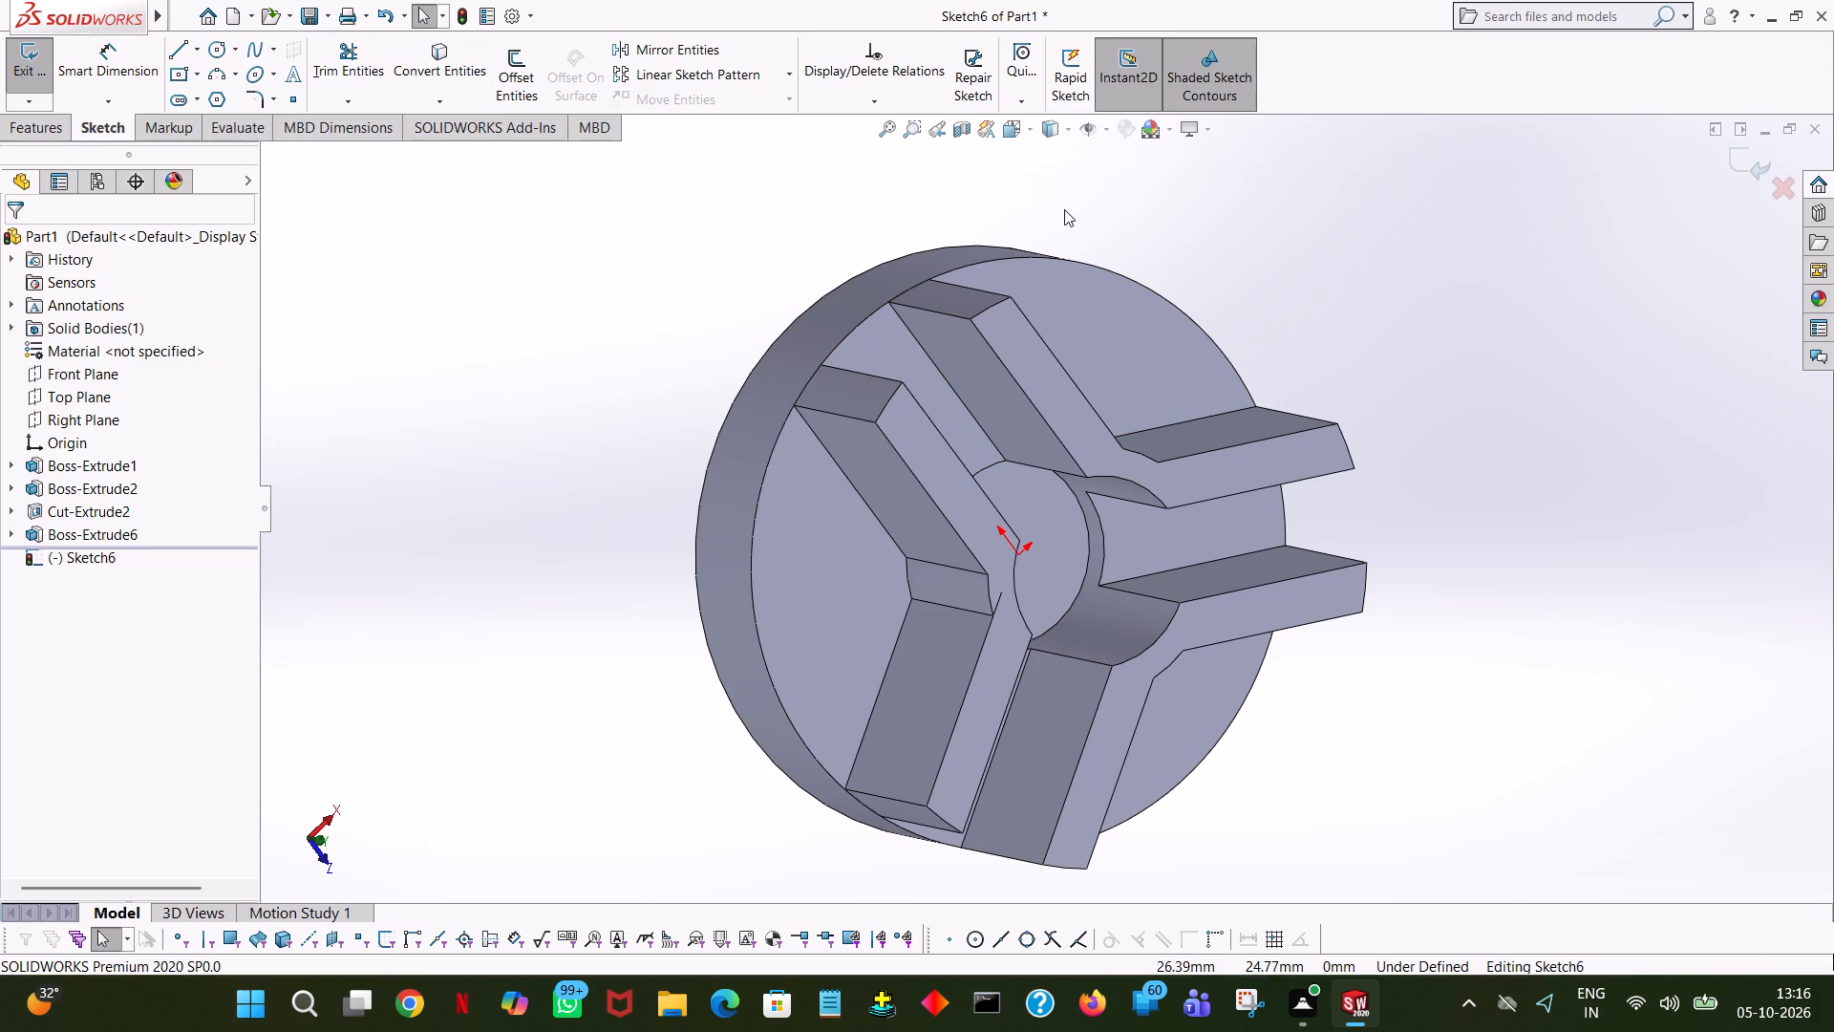
pyautogui.click(1034, 134)
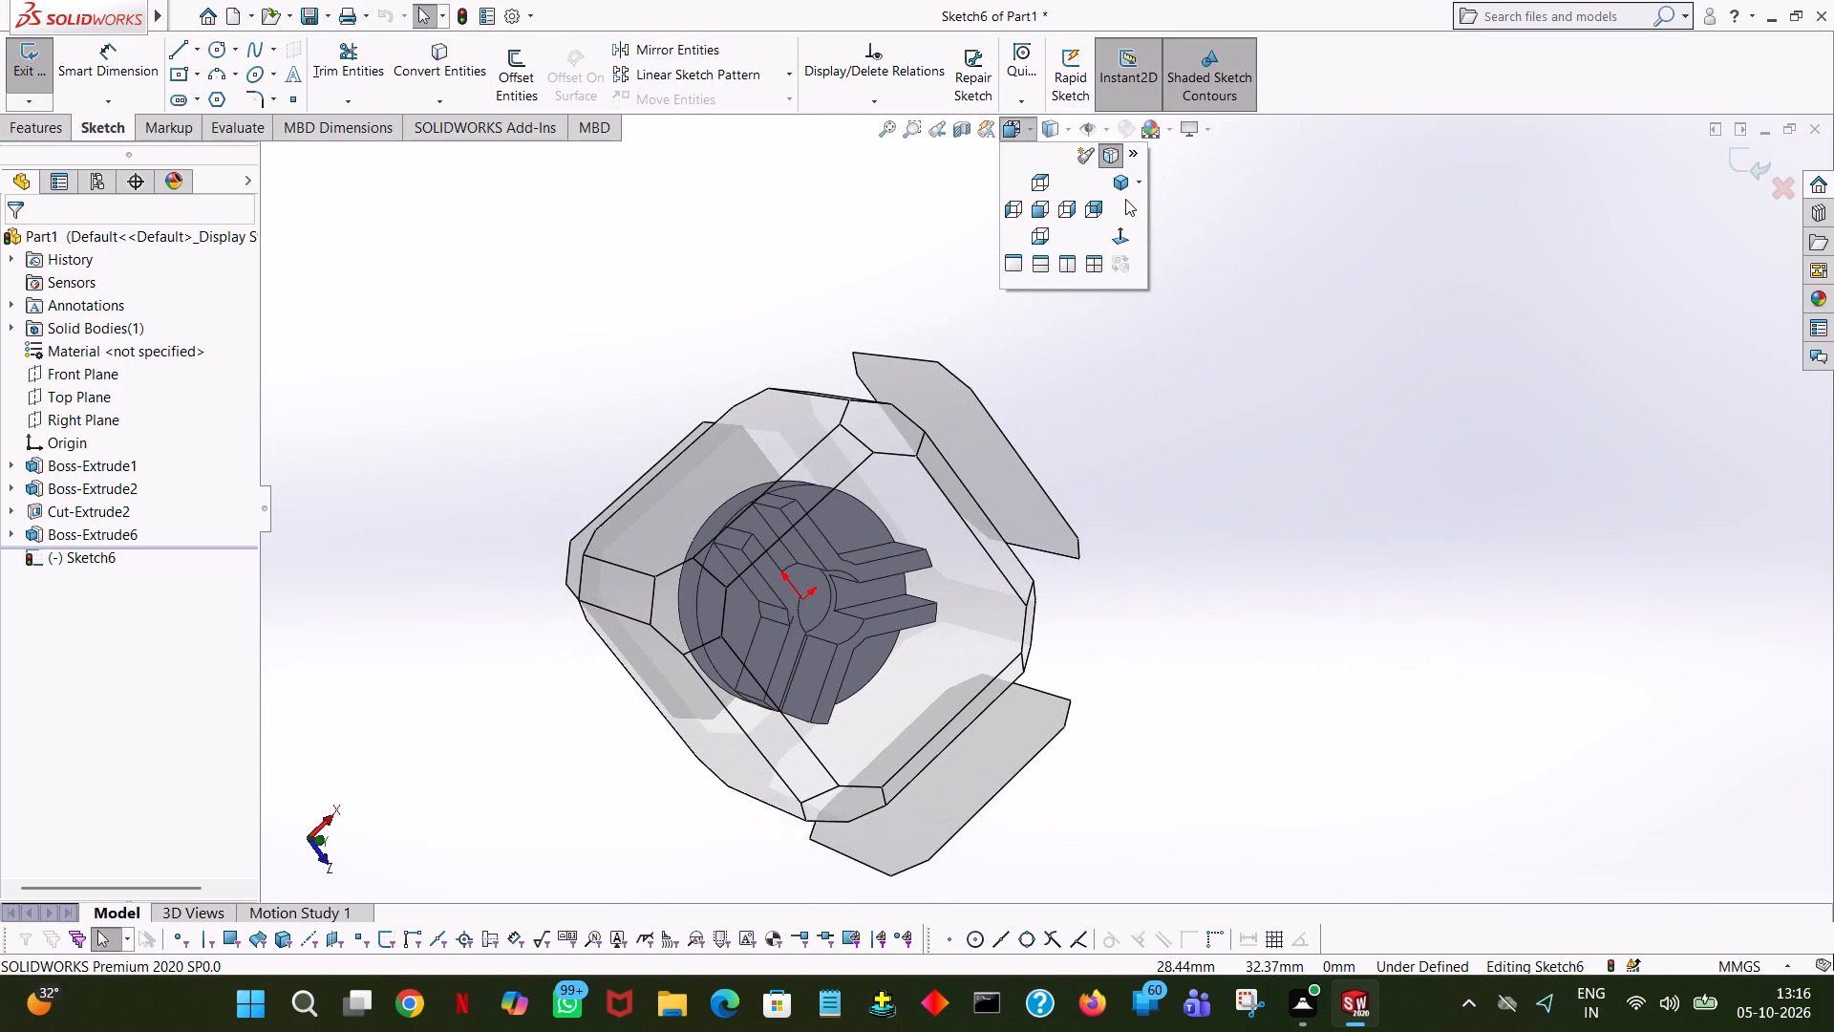
pyautogui.click(1122, 235)
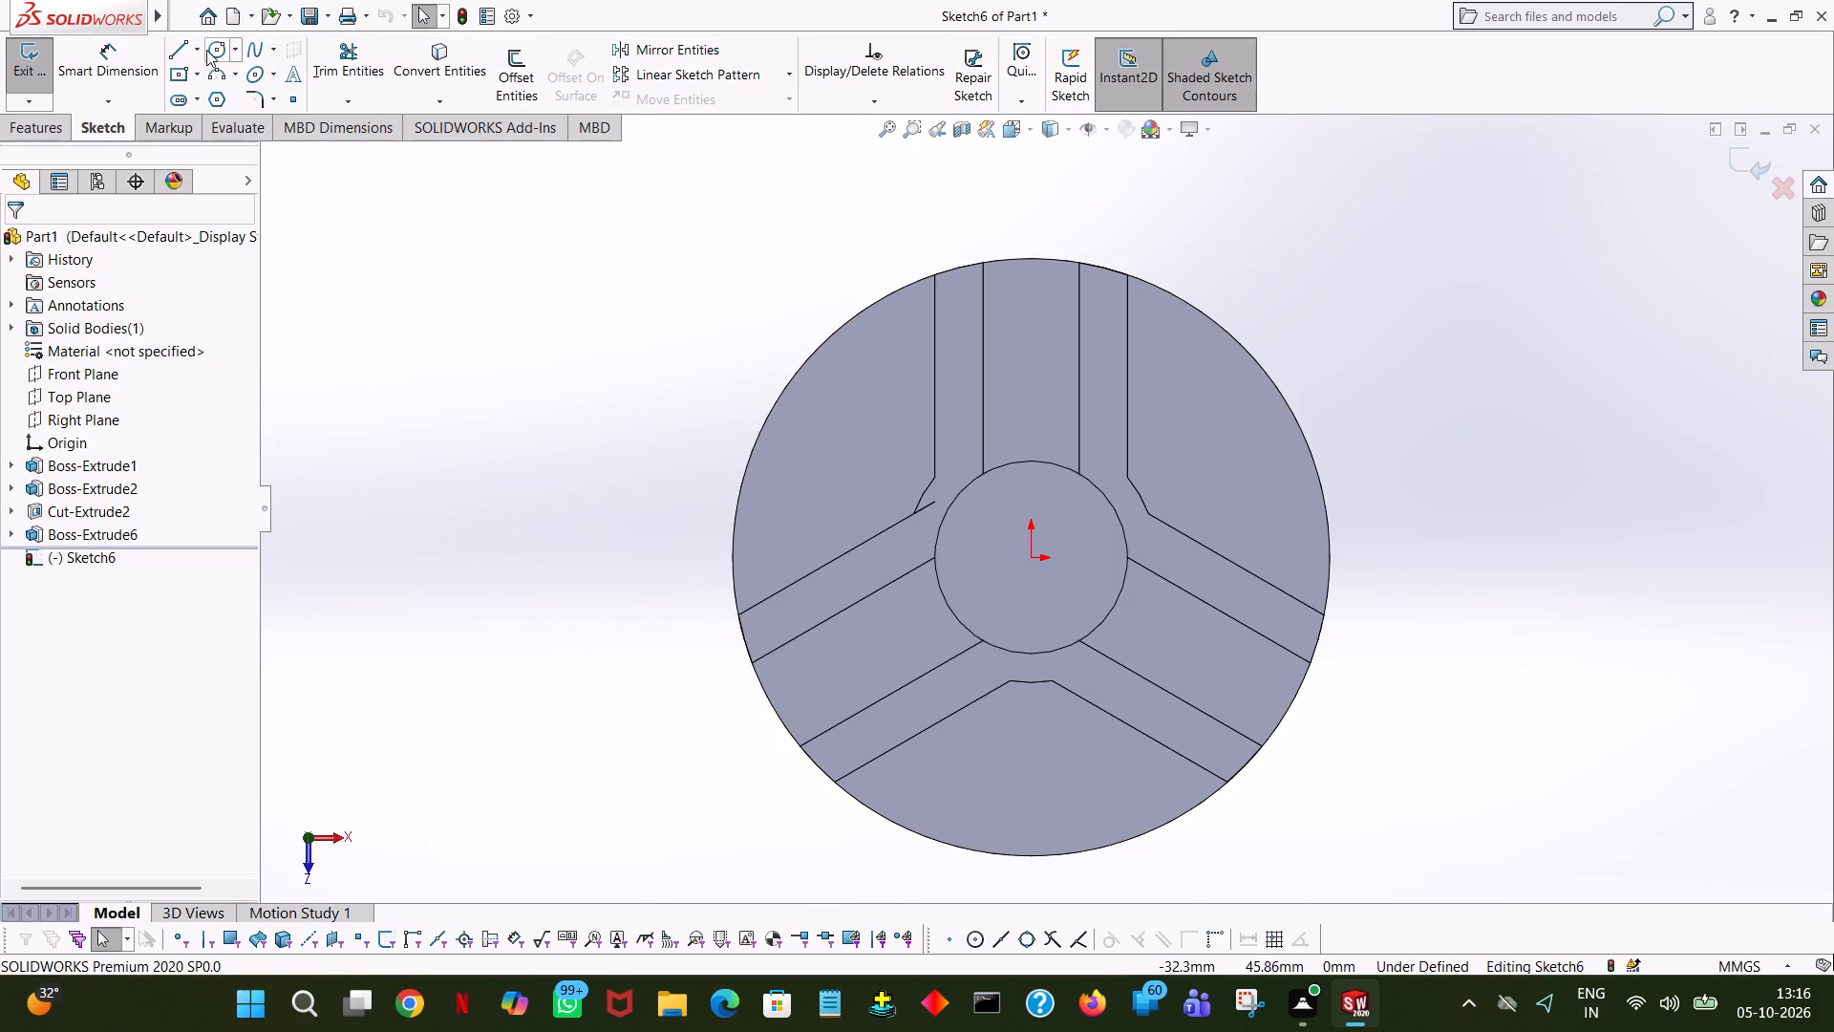
pyautogui.click(206, 50)
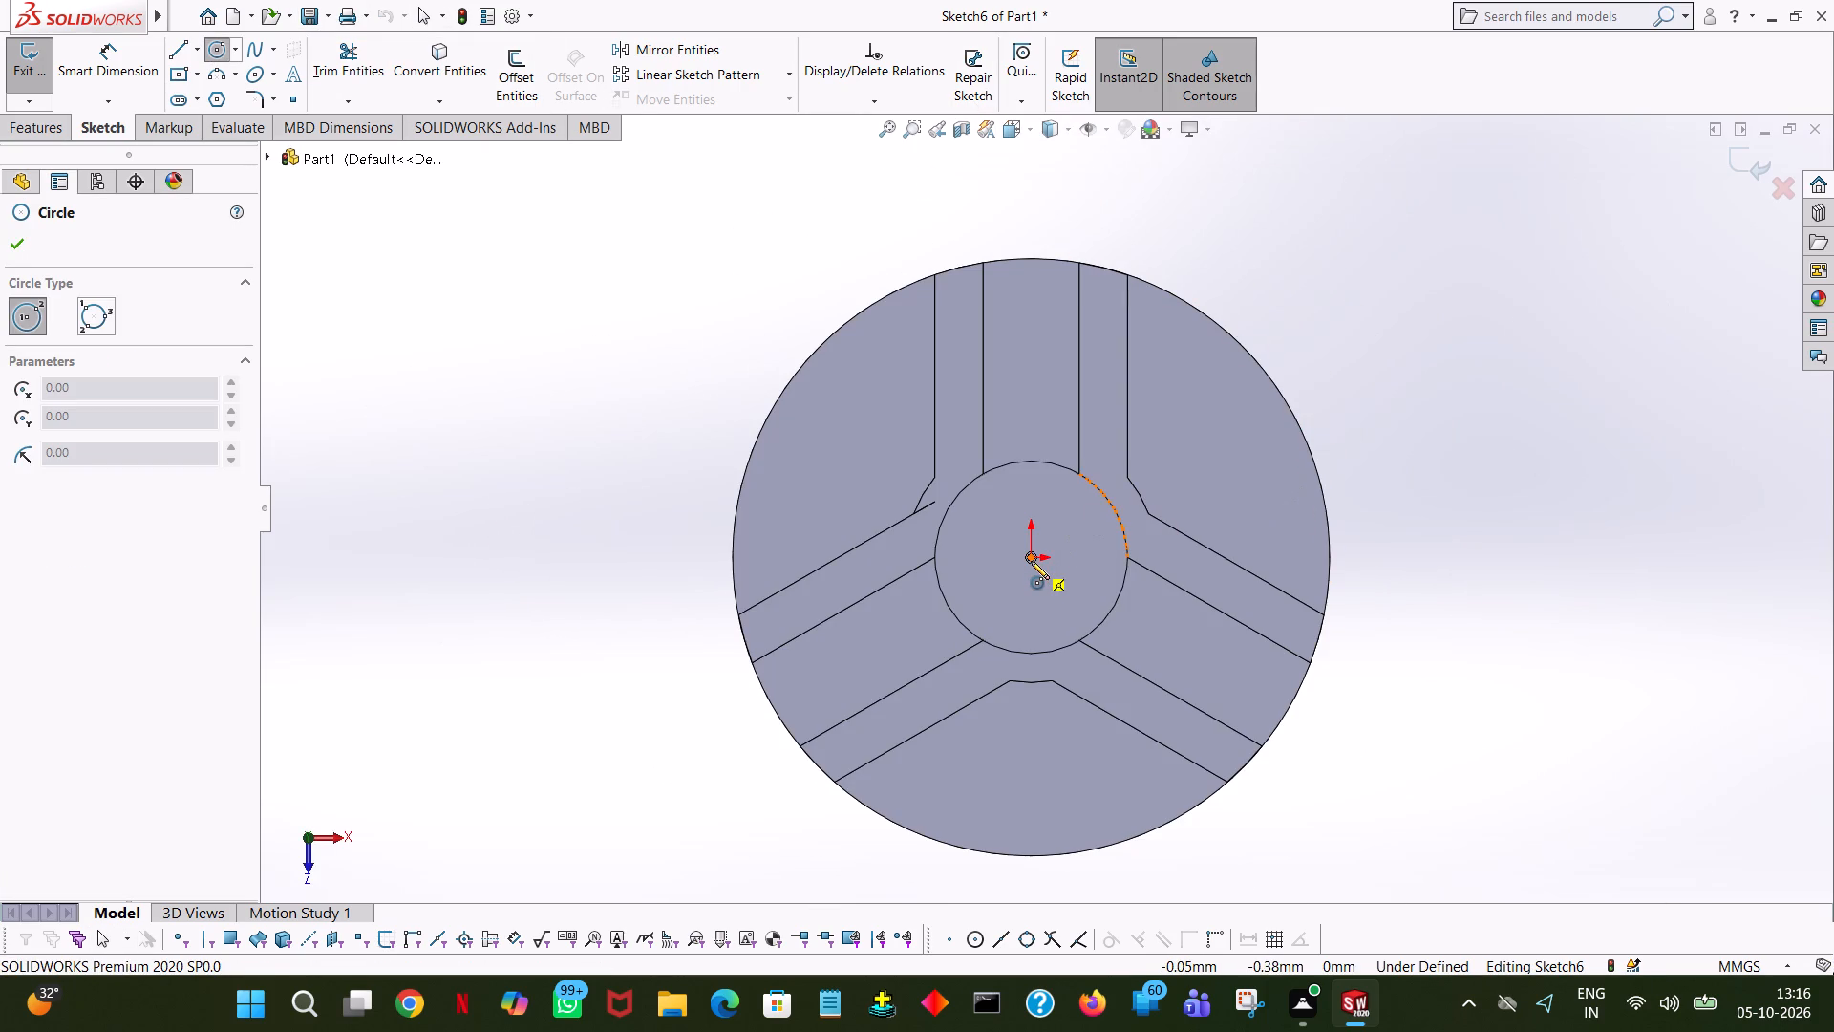
pyautogui.click(1030, 556)
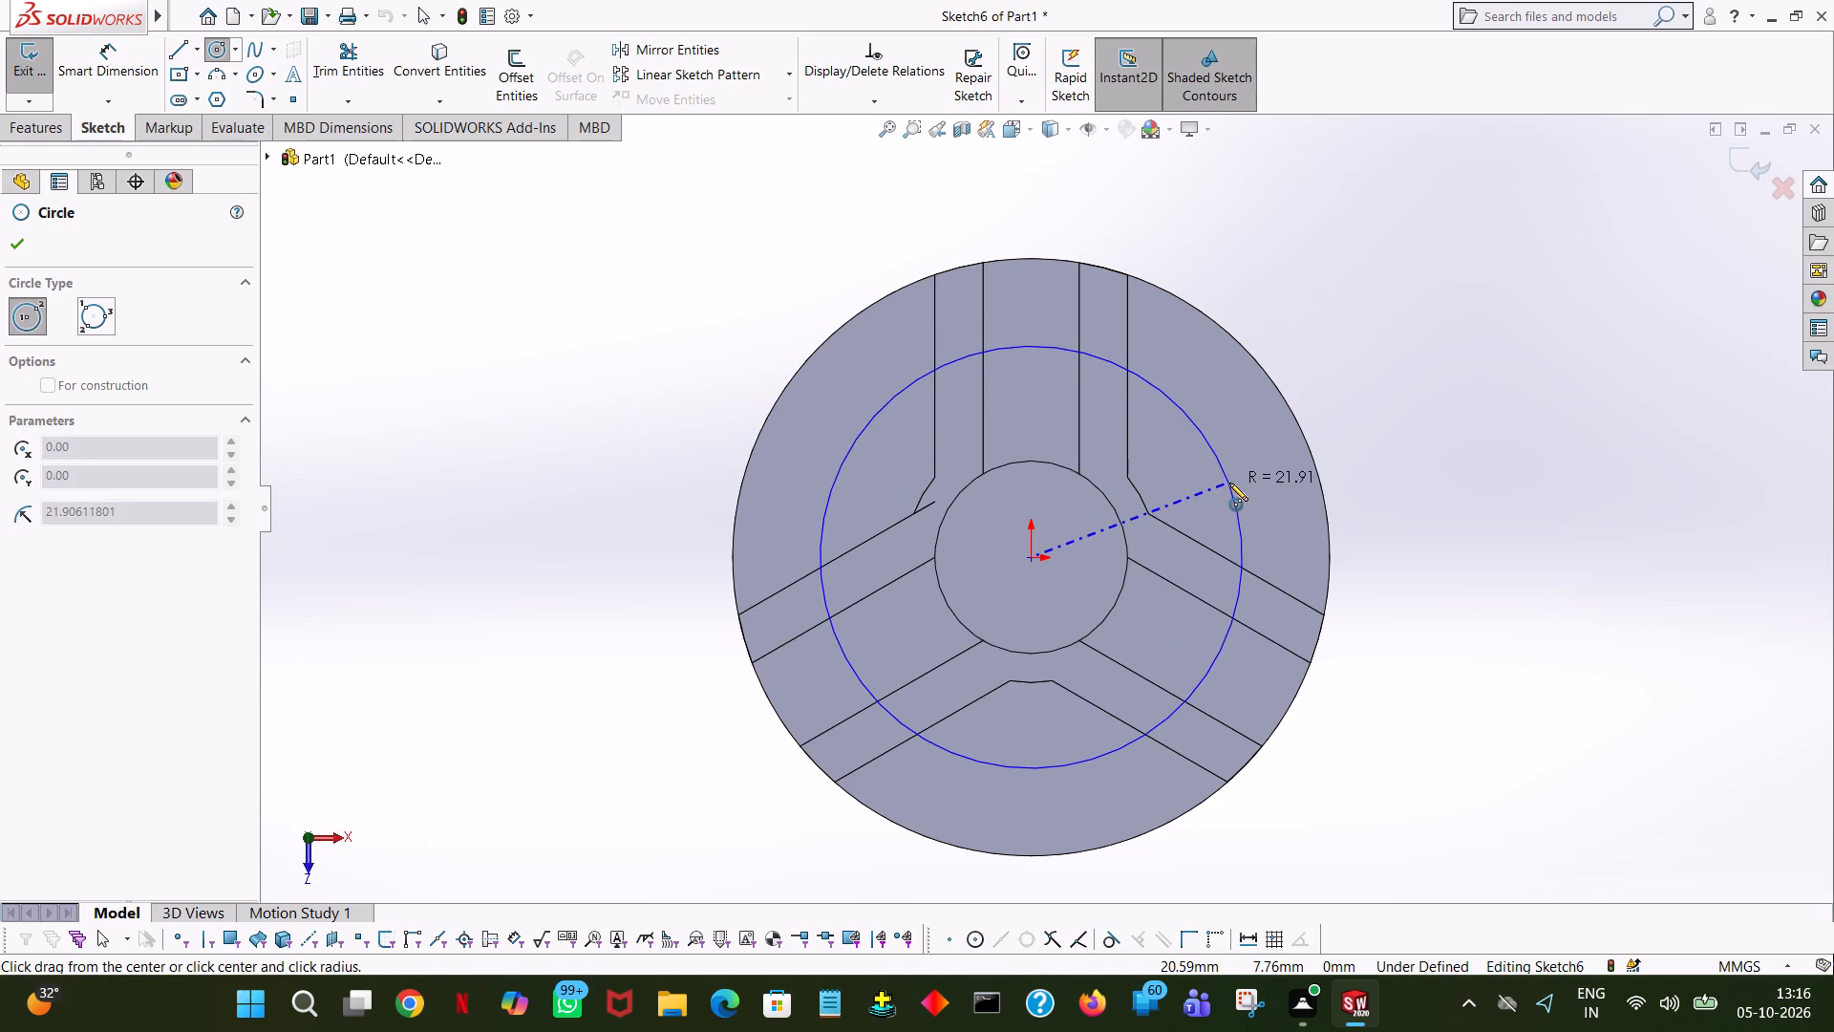
pyautogui.click(1229, 483)
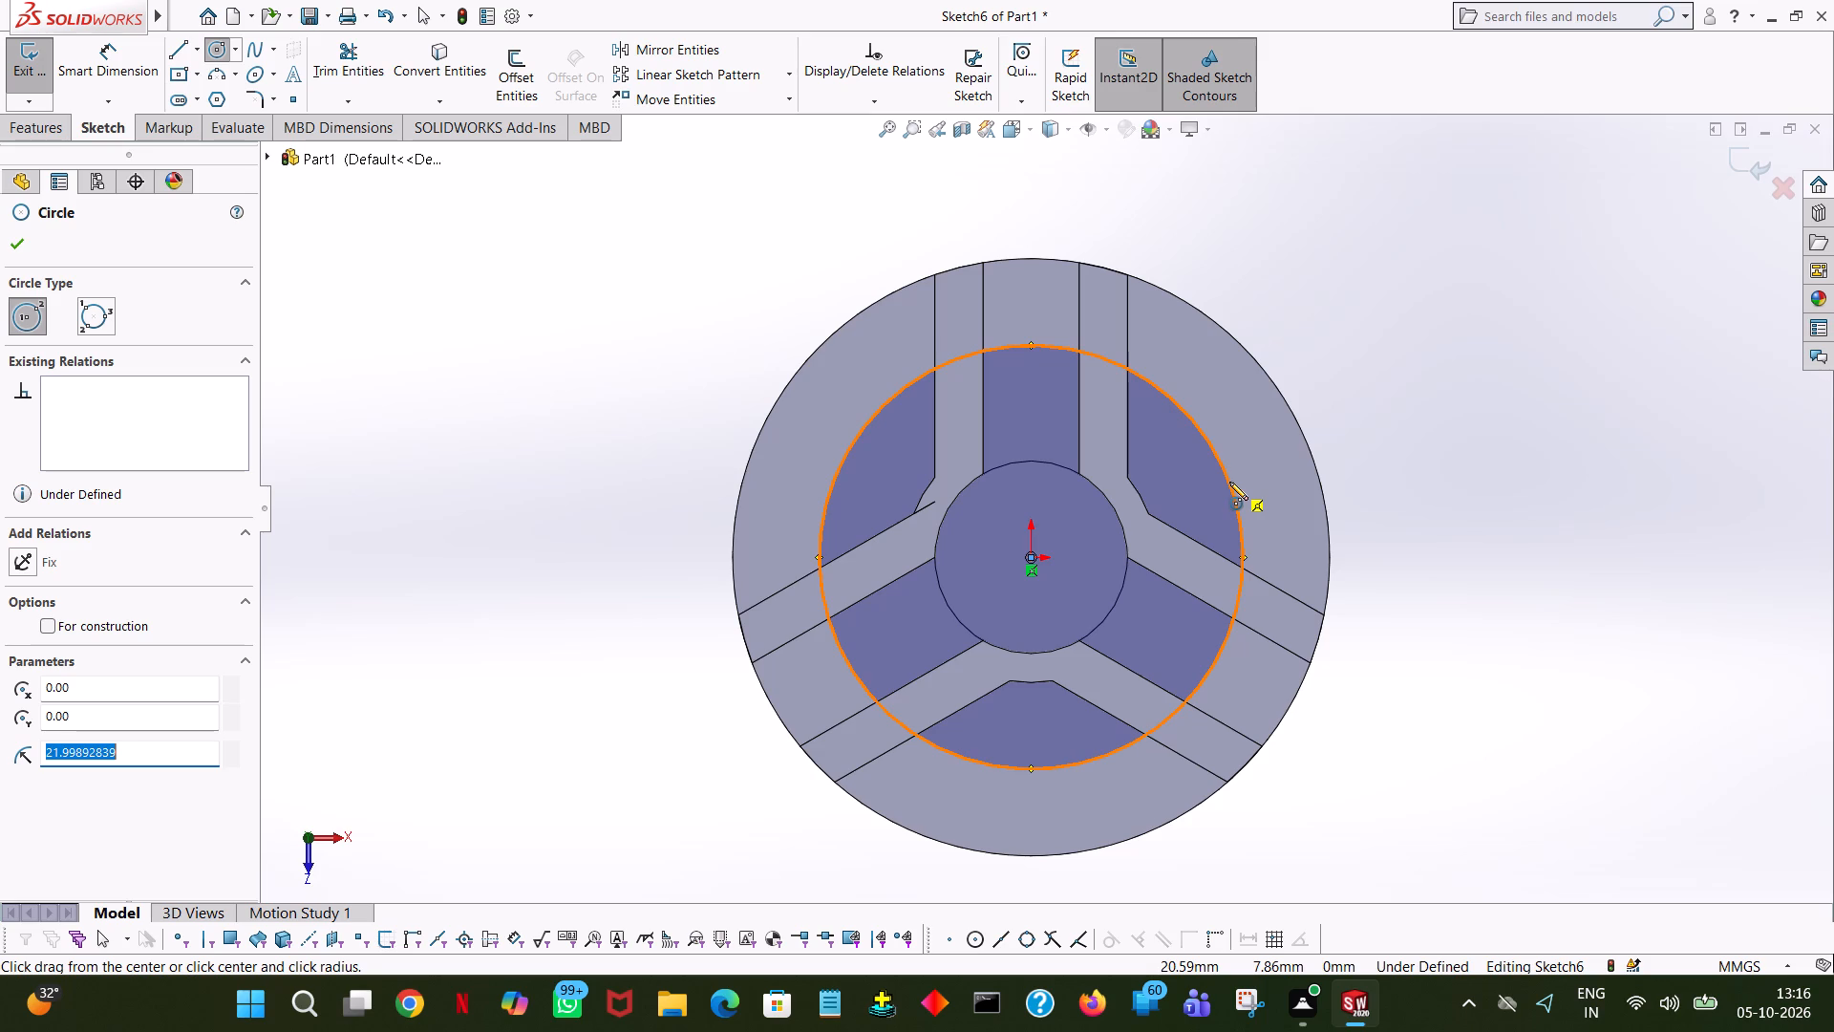
pyautogui.write('25')
pyautogui.press('Return')
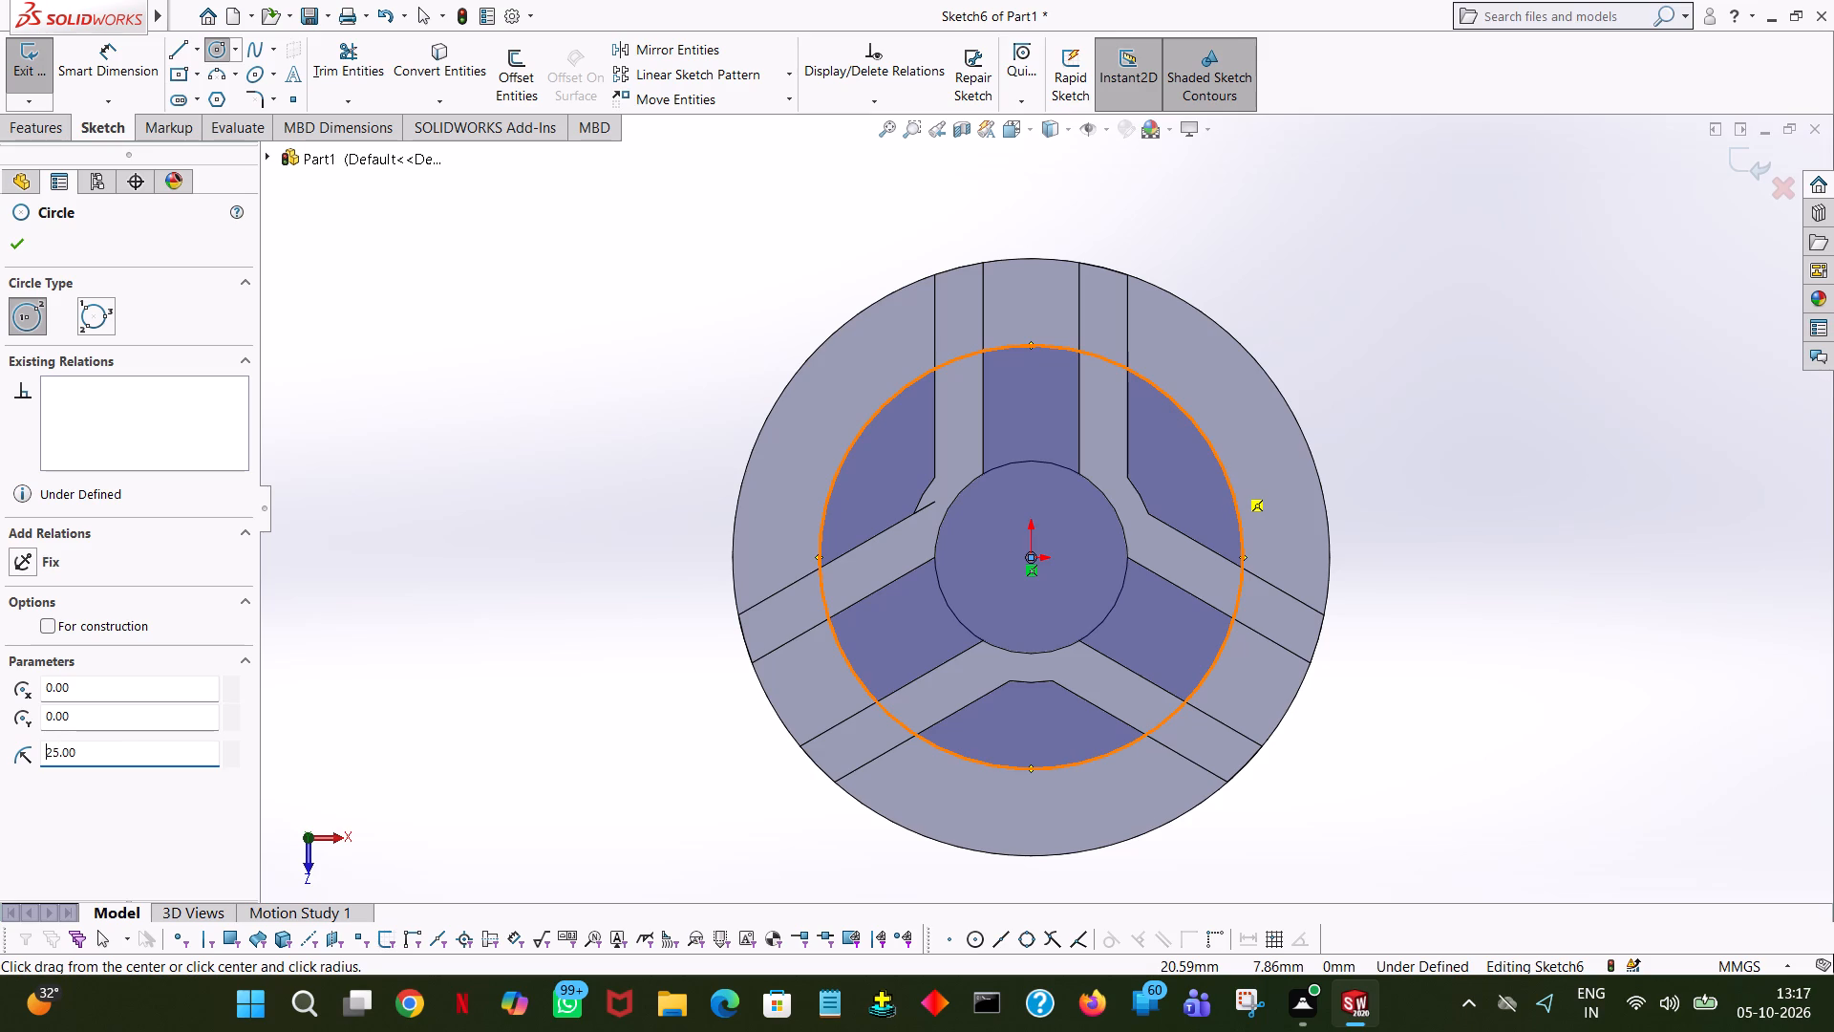
pyautogui.click(16, 249)
# With the view normal to the sketch, draw a line about 26 mm long from the origin to just beyond the circle, between the lower jaw's arms.
pyautogui.moveTo(1534, 586); pyautogui.dragTo(1527, 280, button='middle')
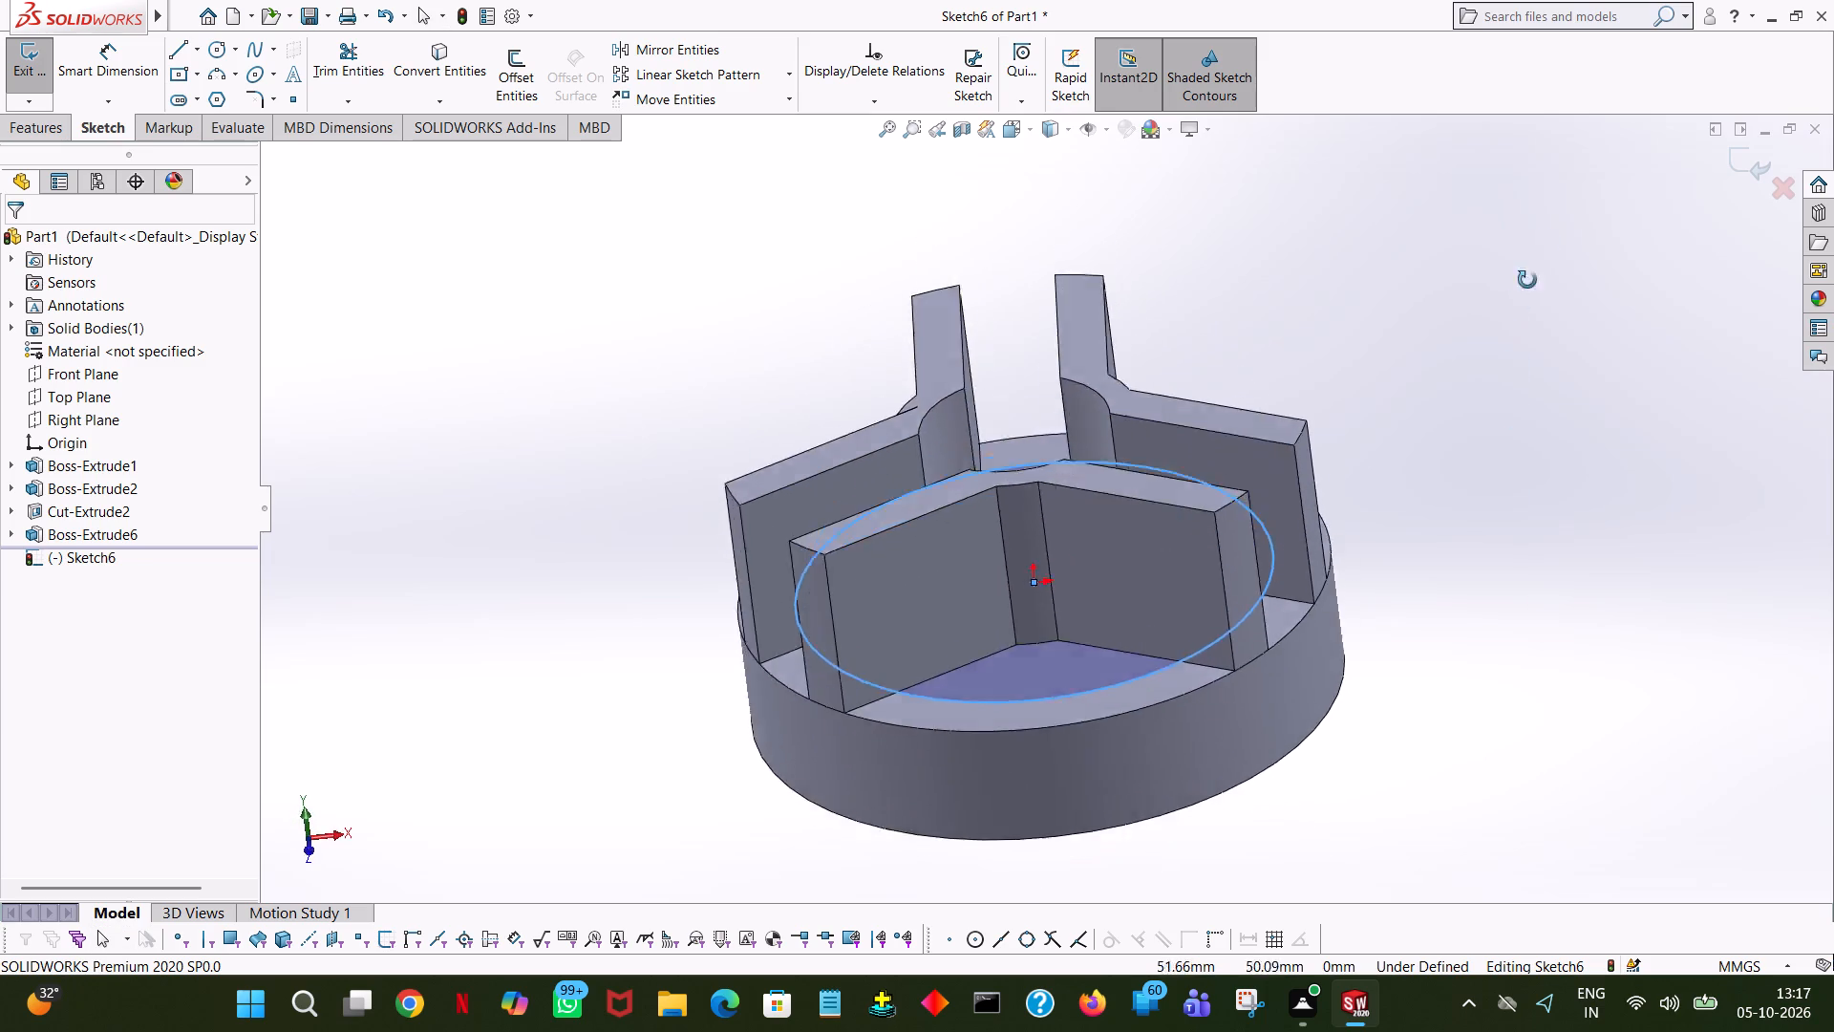
pyautogui.moveTo(1527, 280); pyautogui.dragTo(1757, 233, button='middle')
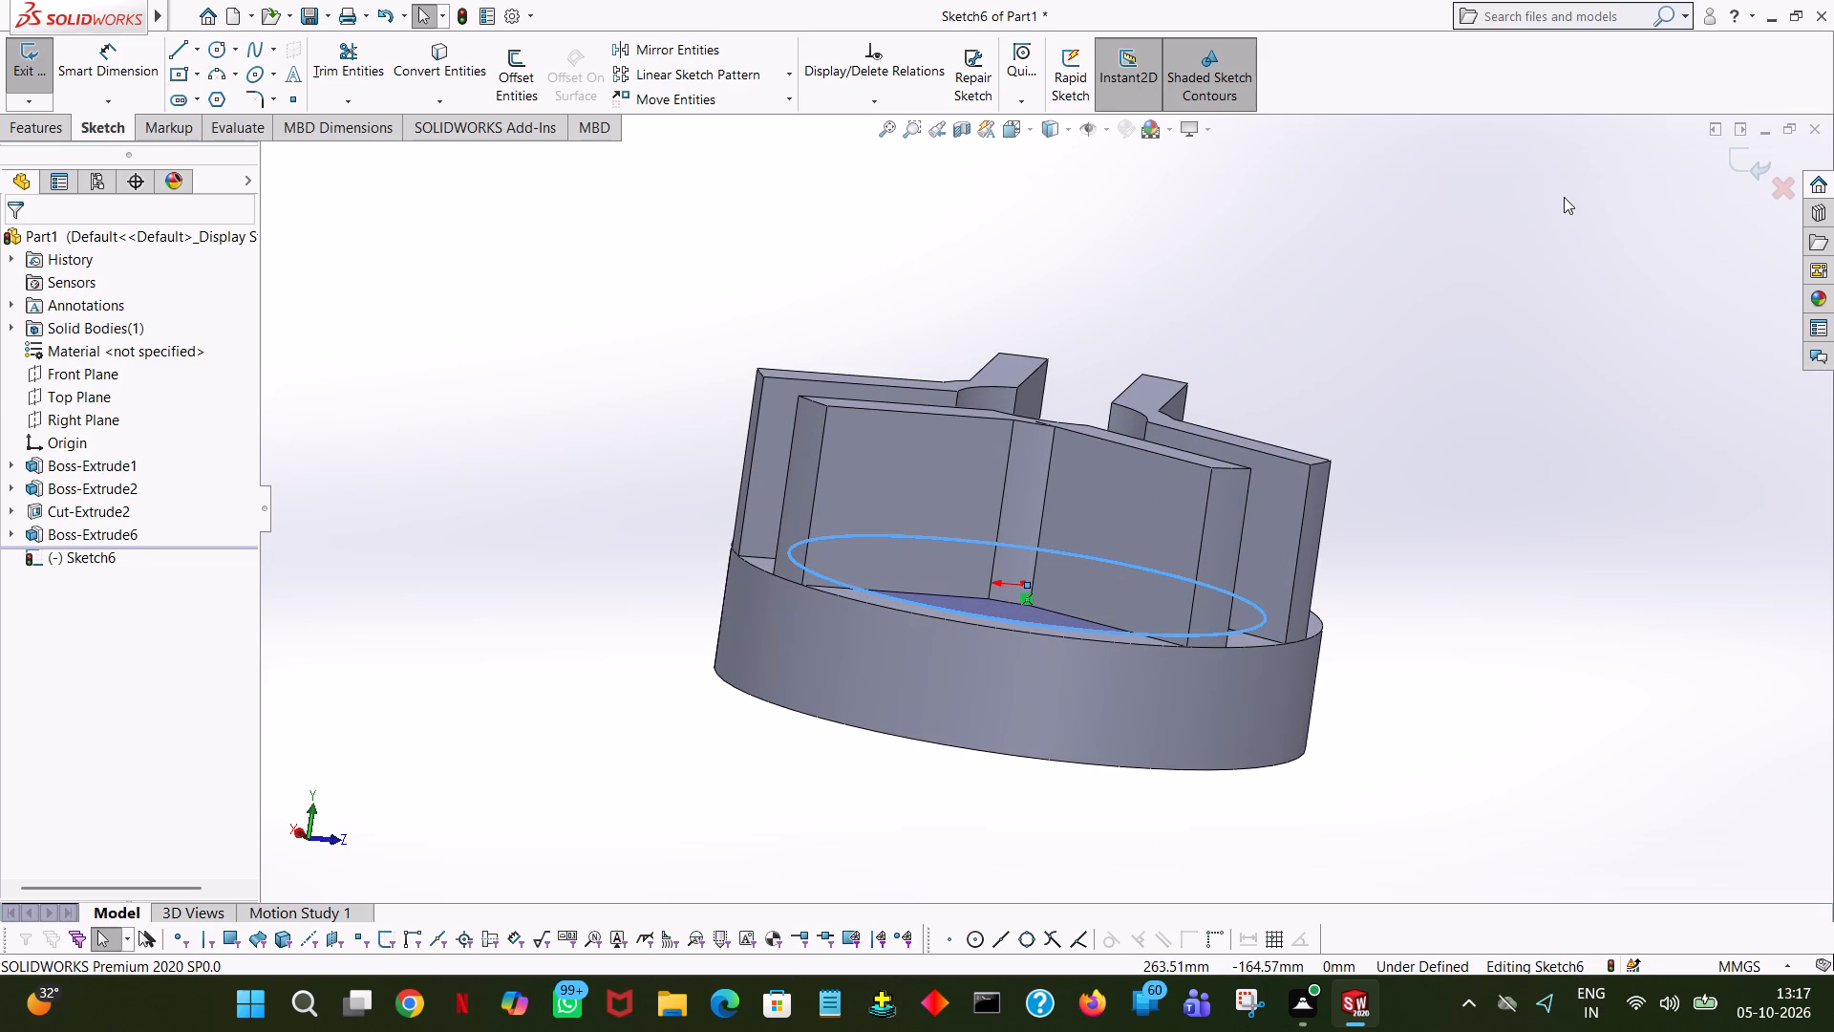
pyautogui.moveTo(1571, 297); pyautogui.dragTo(1534, 544, button='middle')
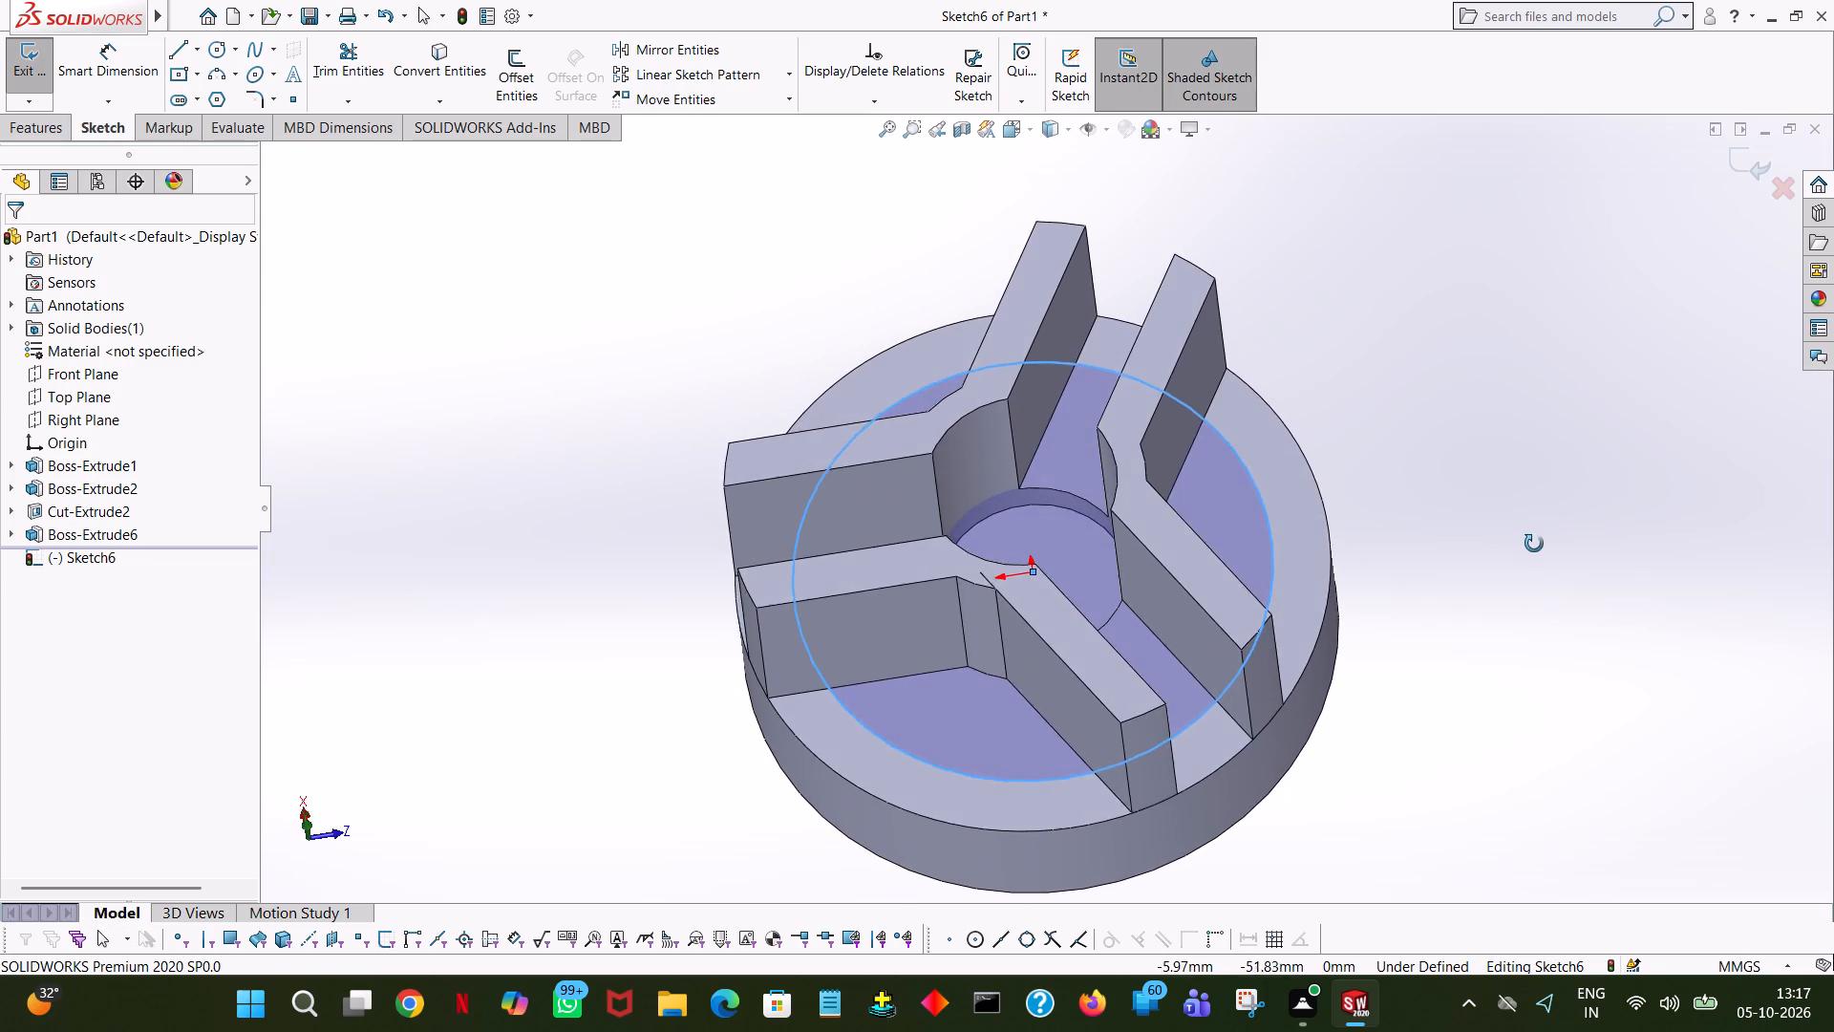
pyautogui.moveTo(1534, 544); pyautogui.dragTo(1527, 571, button='middle')
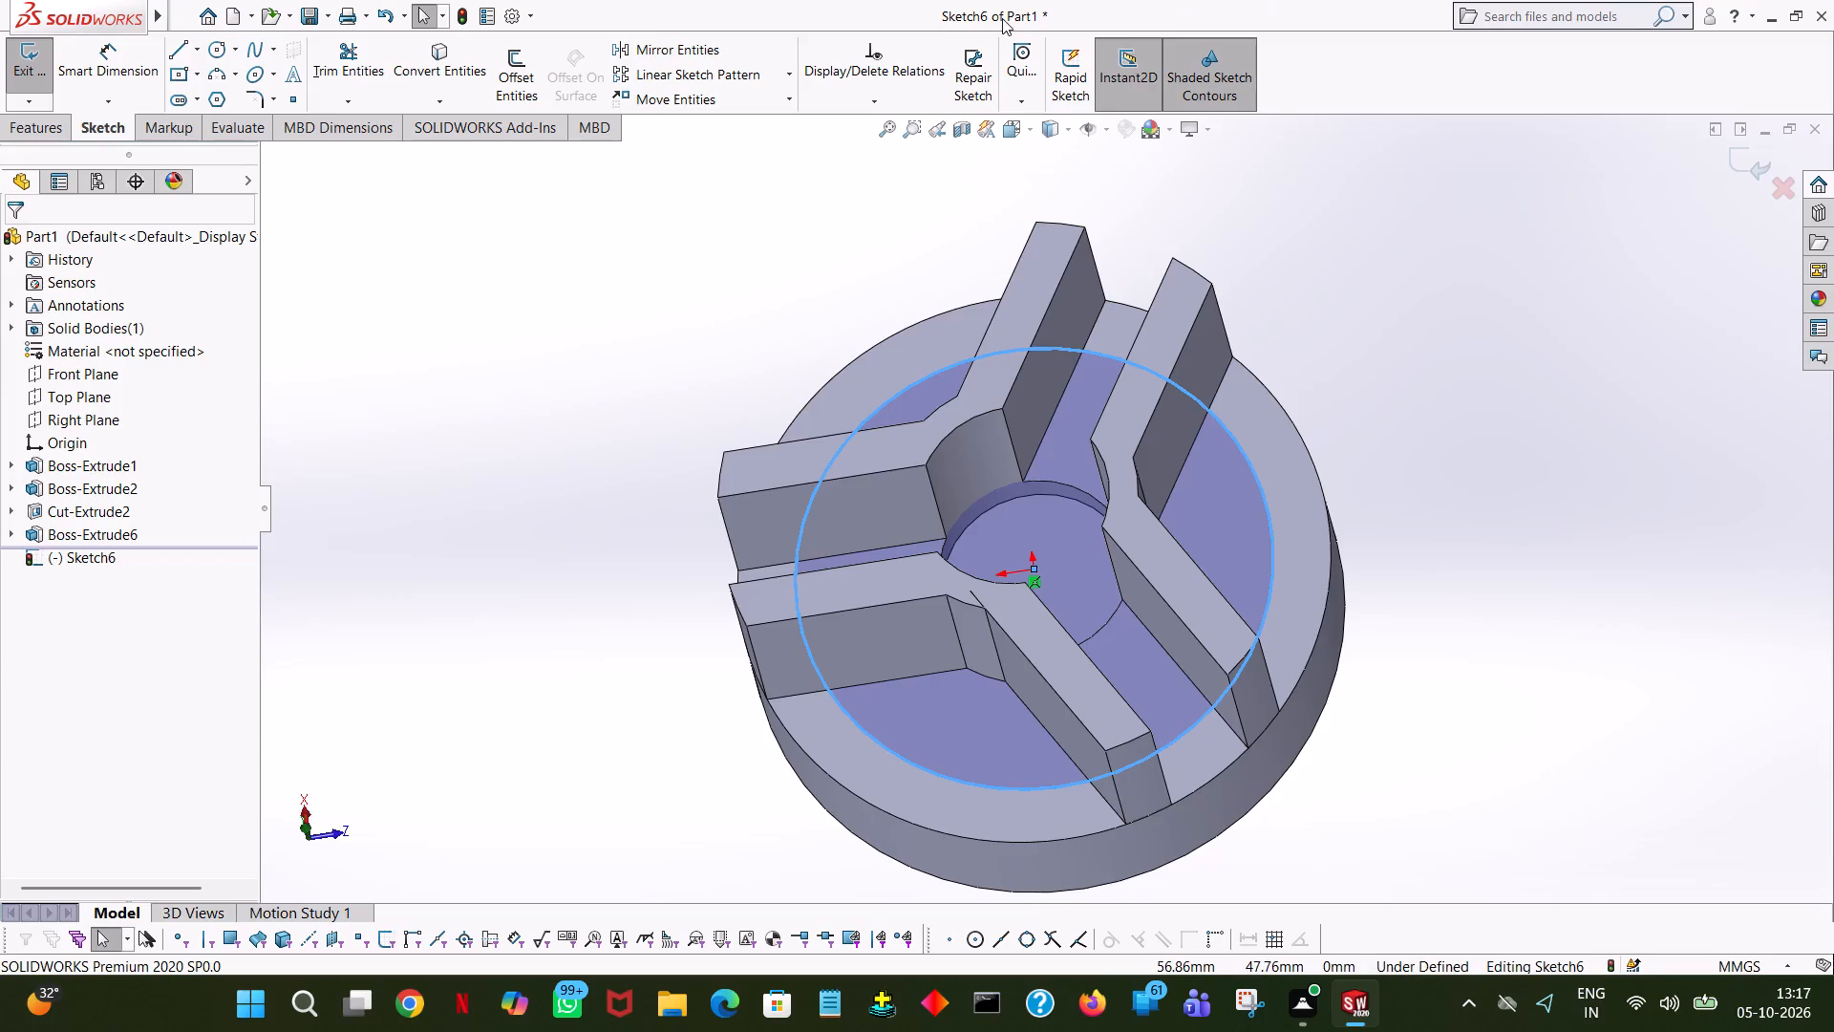
pyautogui.click(1036, 129)
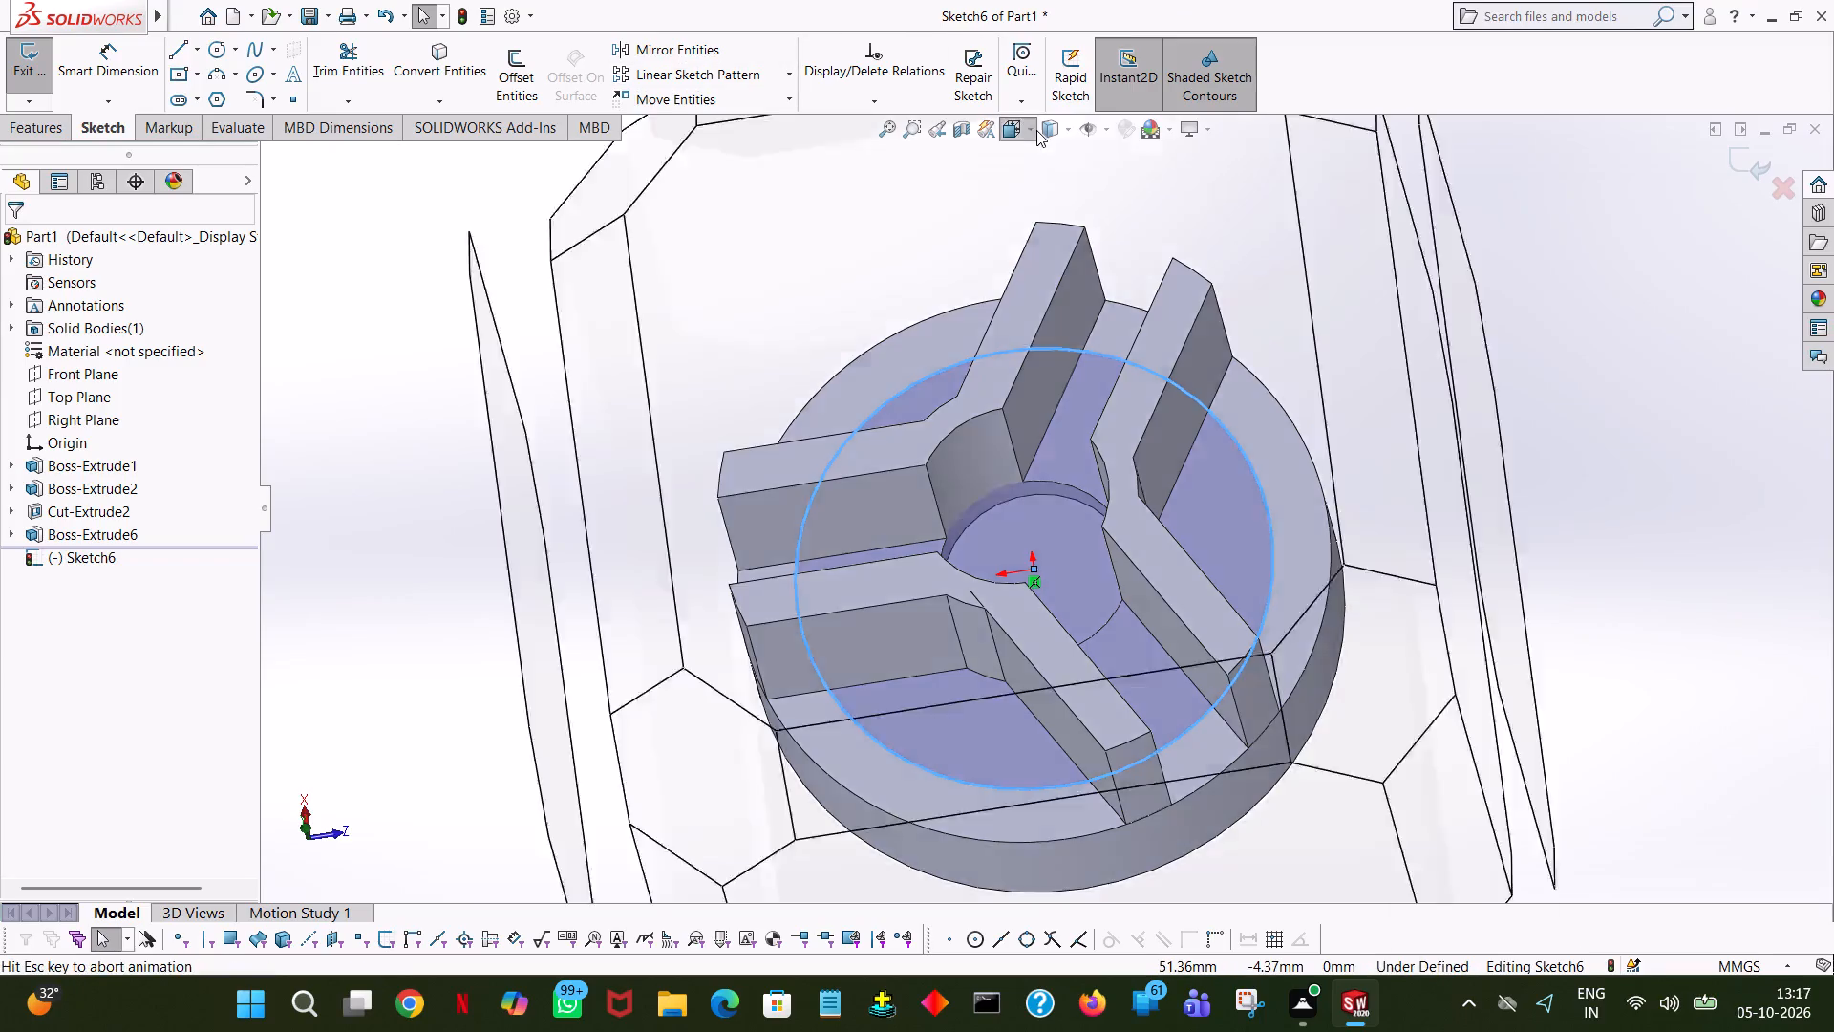
pyautogui.click(1119, 236)
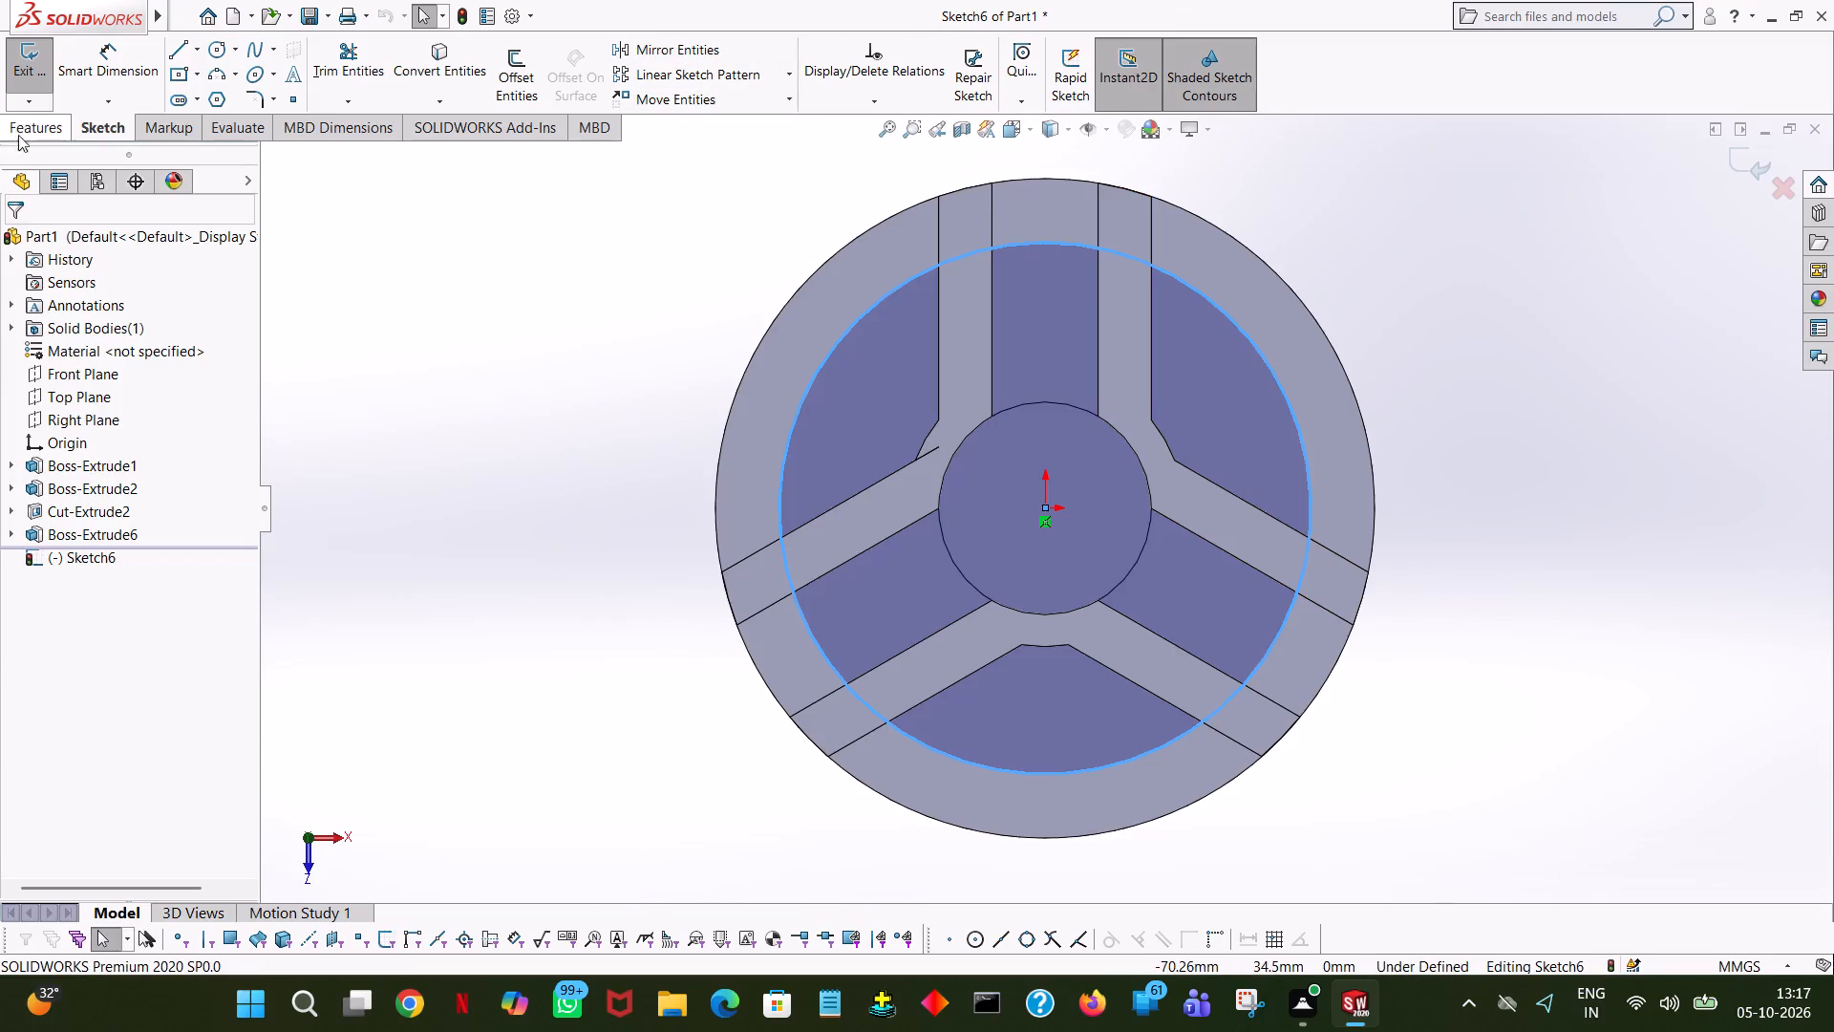
pyautogui.click(181, 53)
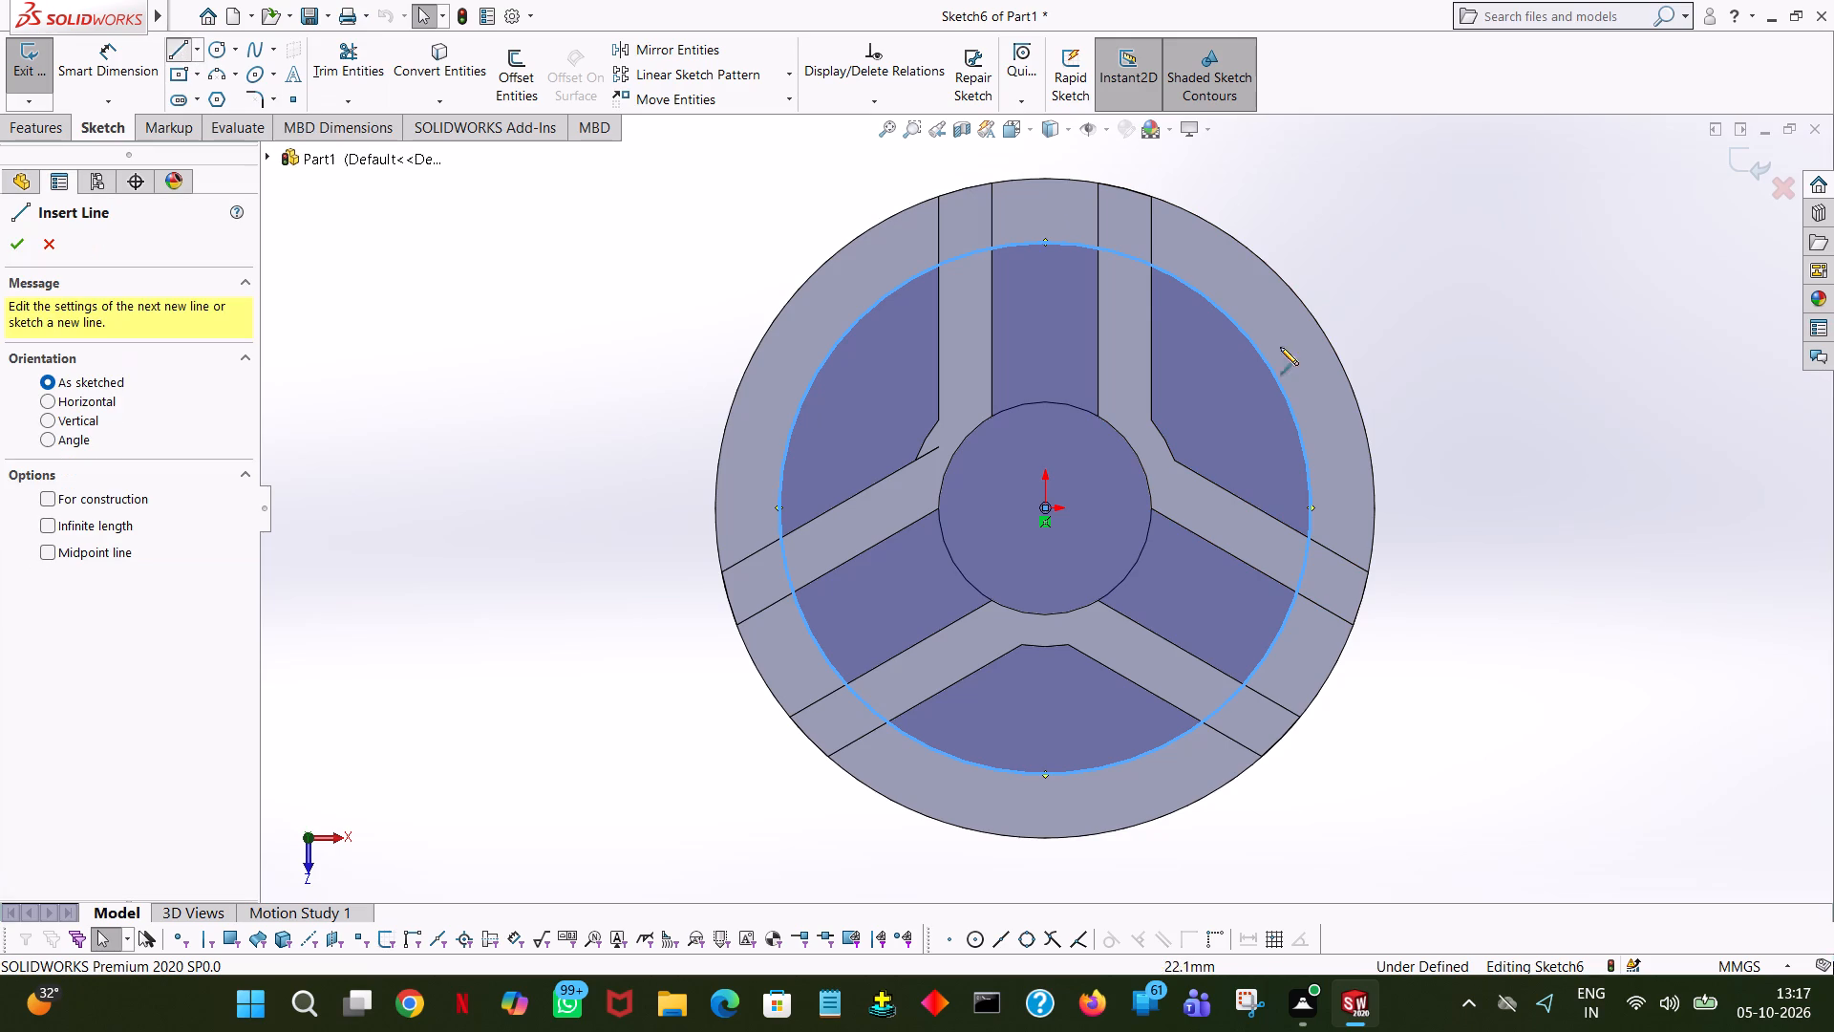
pyautogui.click(1046, 508)
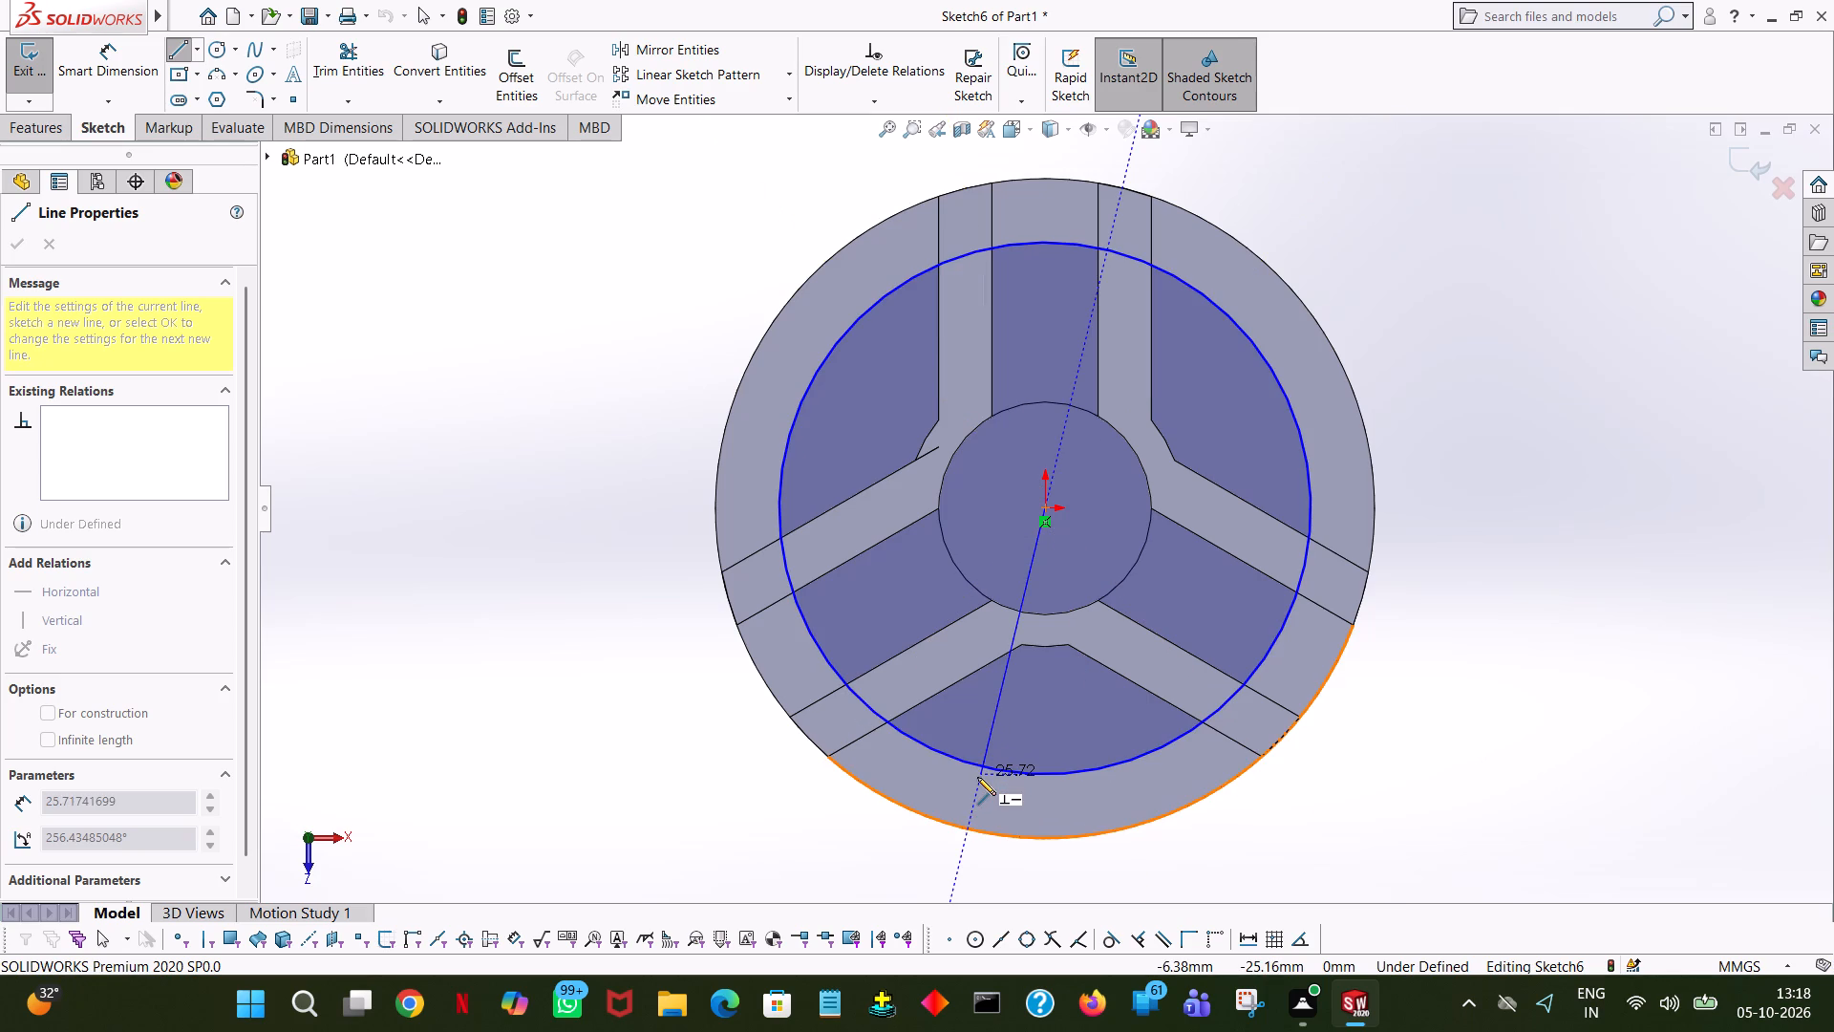
pyautogui.click(977, 777)
pyautogui.rightClick(977, 777)
pyautogui.click(1018, 799)
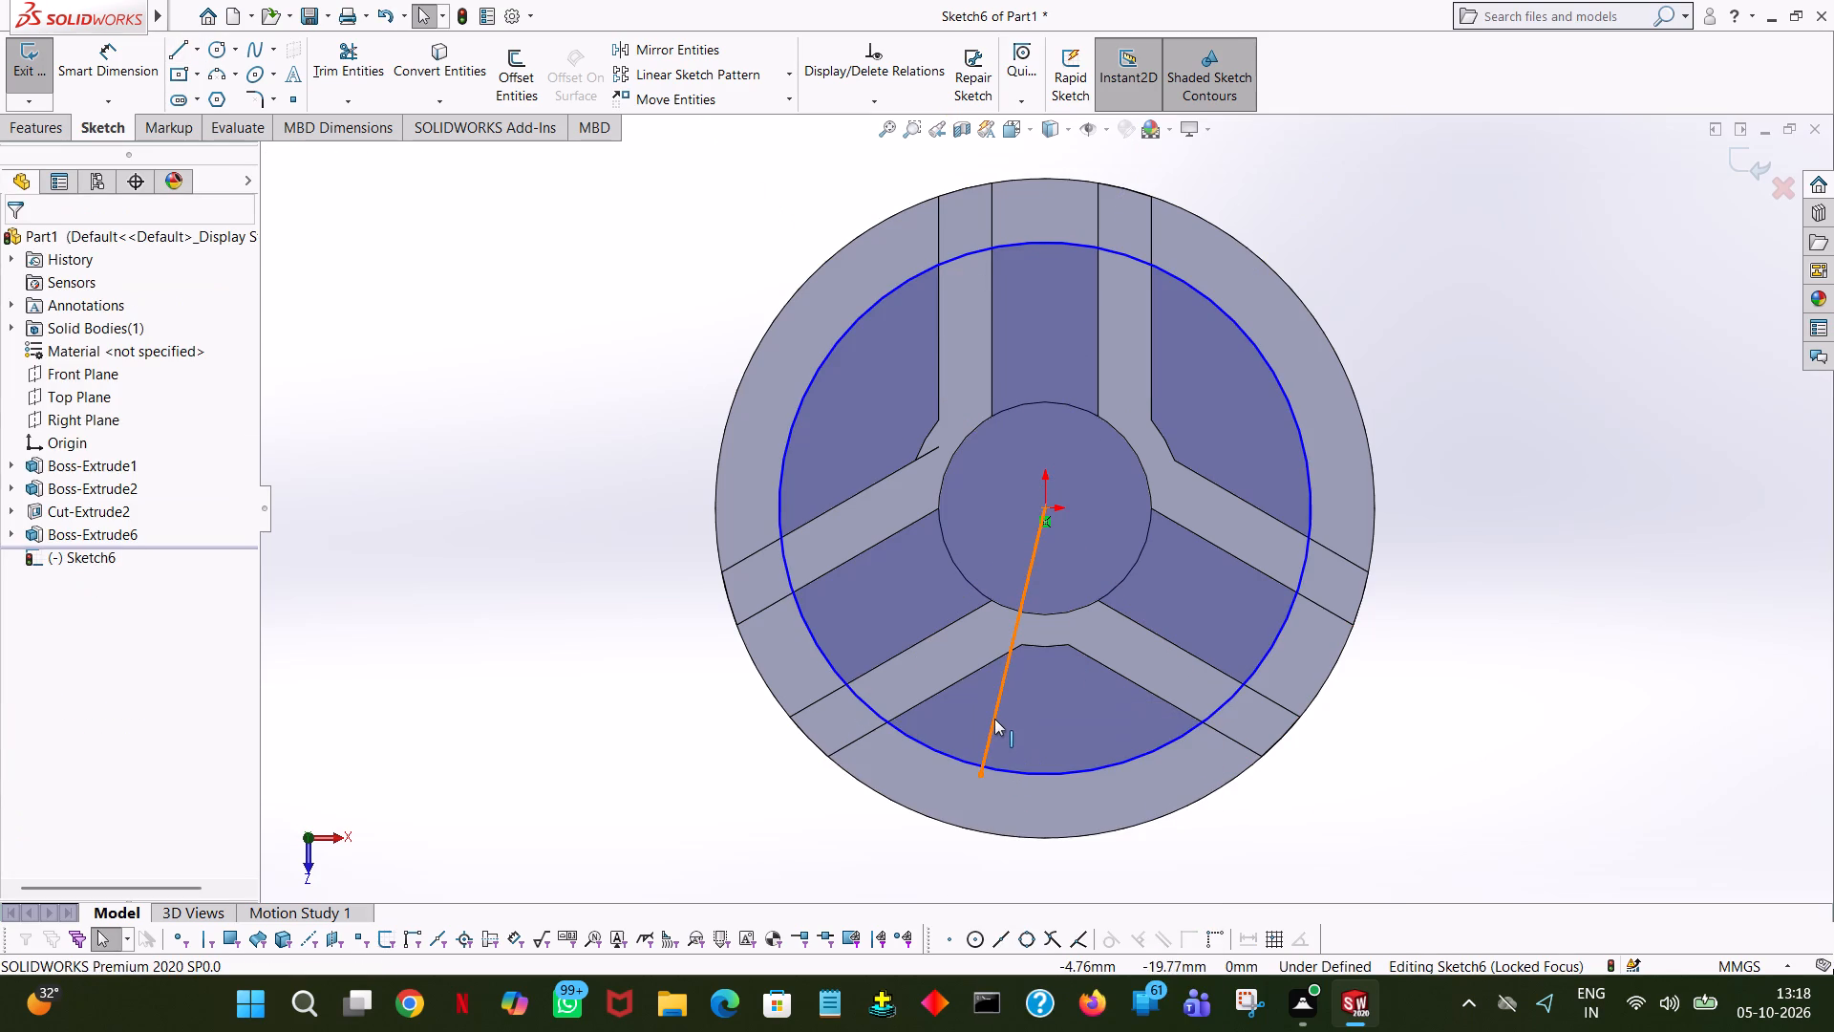
# Set the angle of the line running from the origin to 270-15, giving 255°.
pyautogui.click(994, 719)
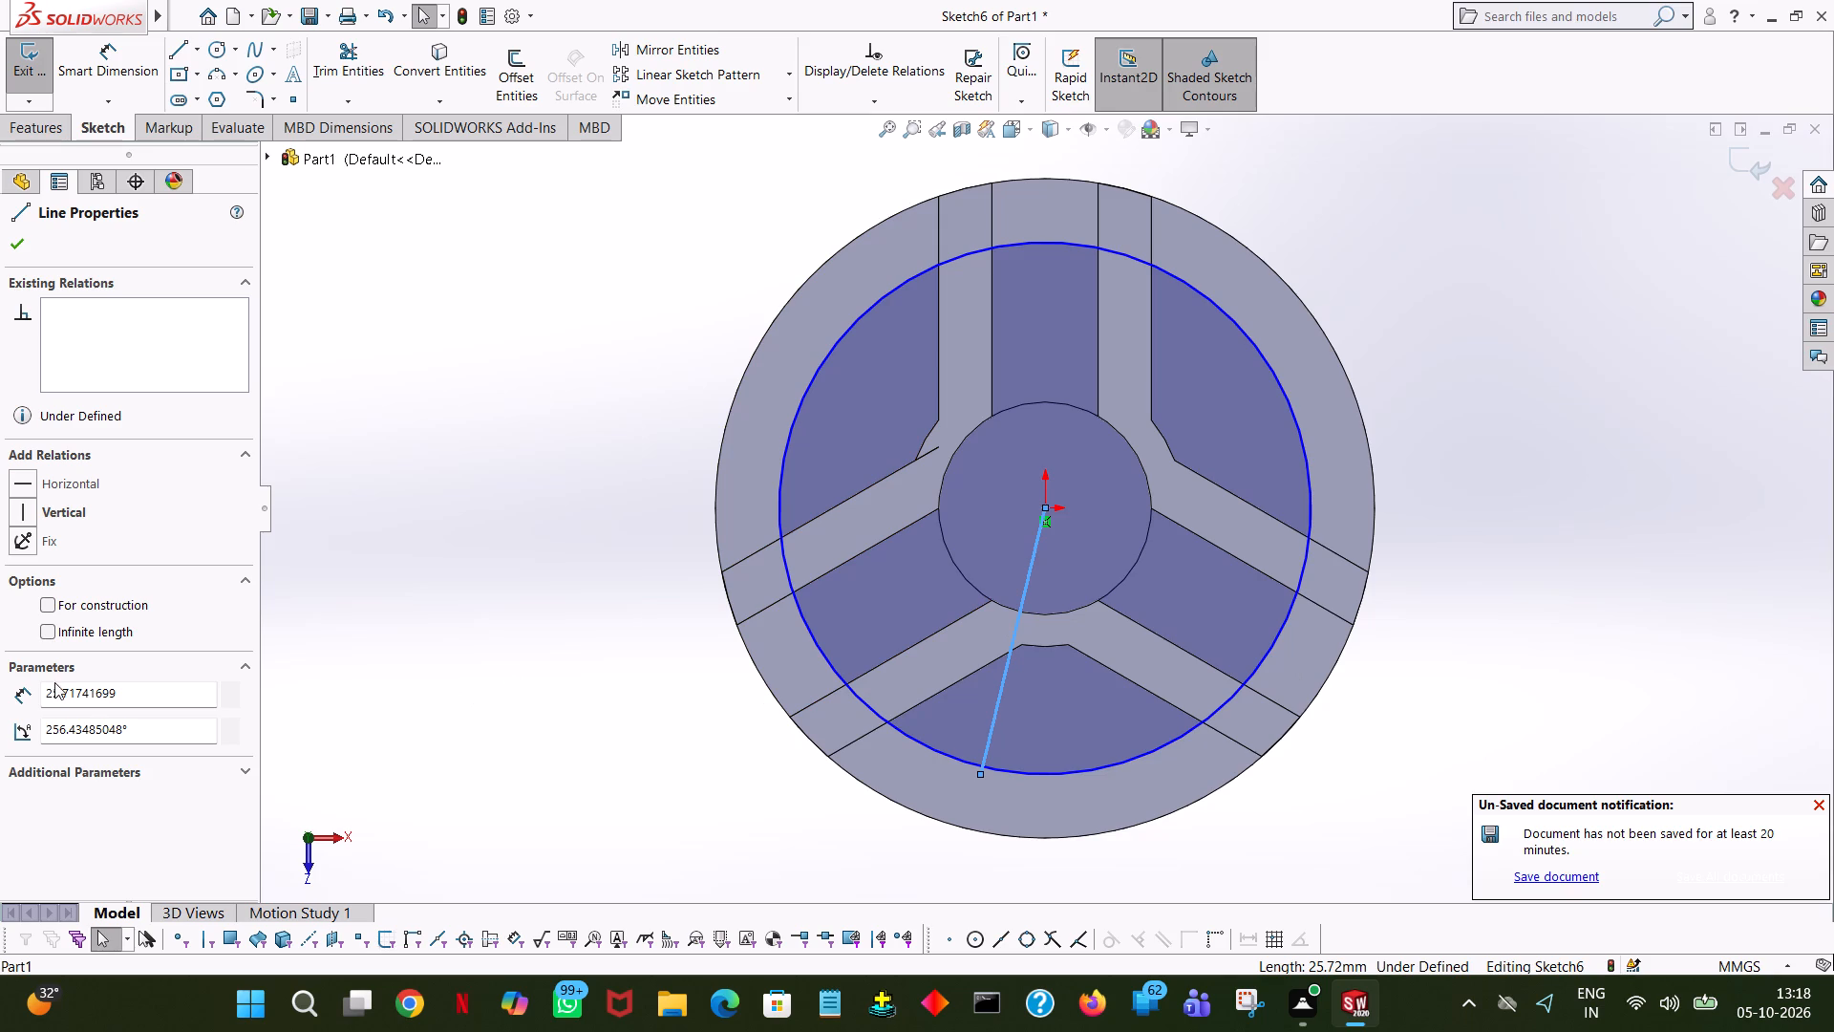
pyautogui.doubleClick(166, 737)
pyautogui.moveTo(166, 743); pyautogui.dragTo(164, 743)
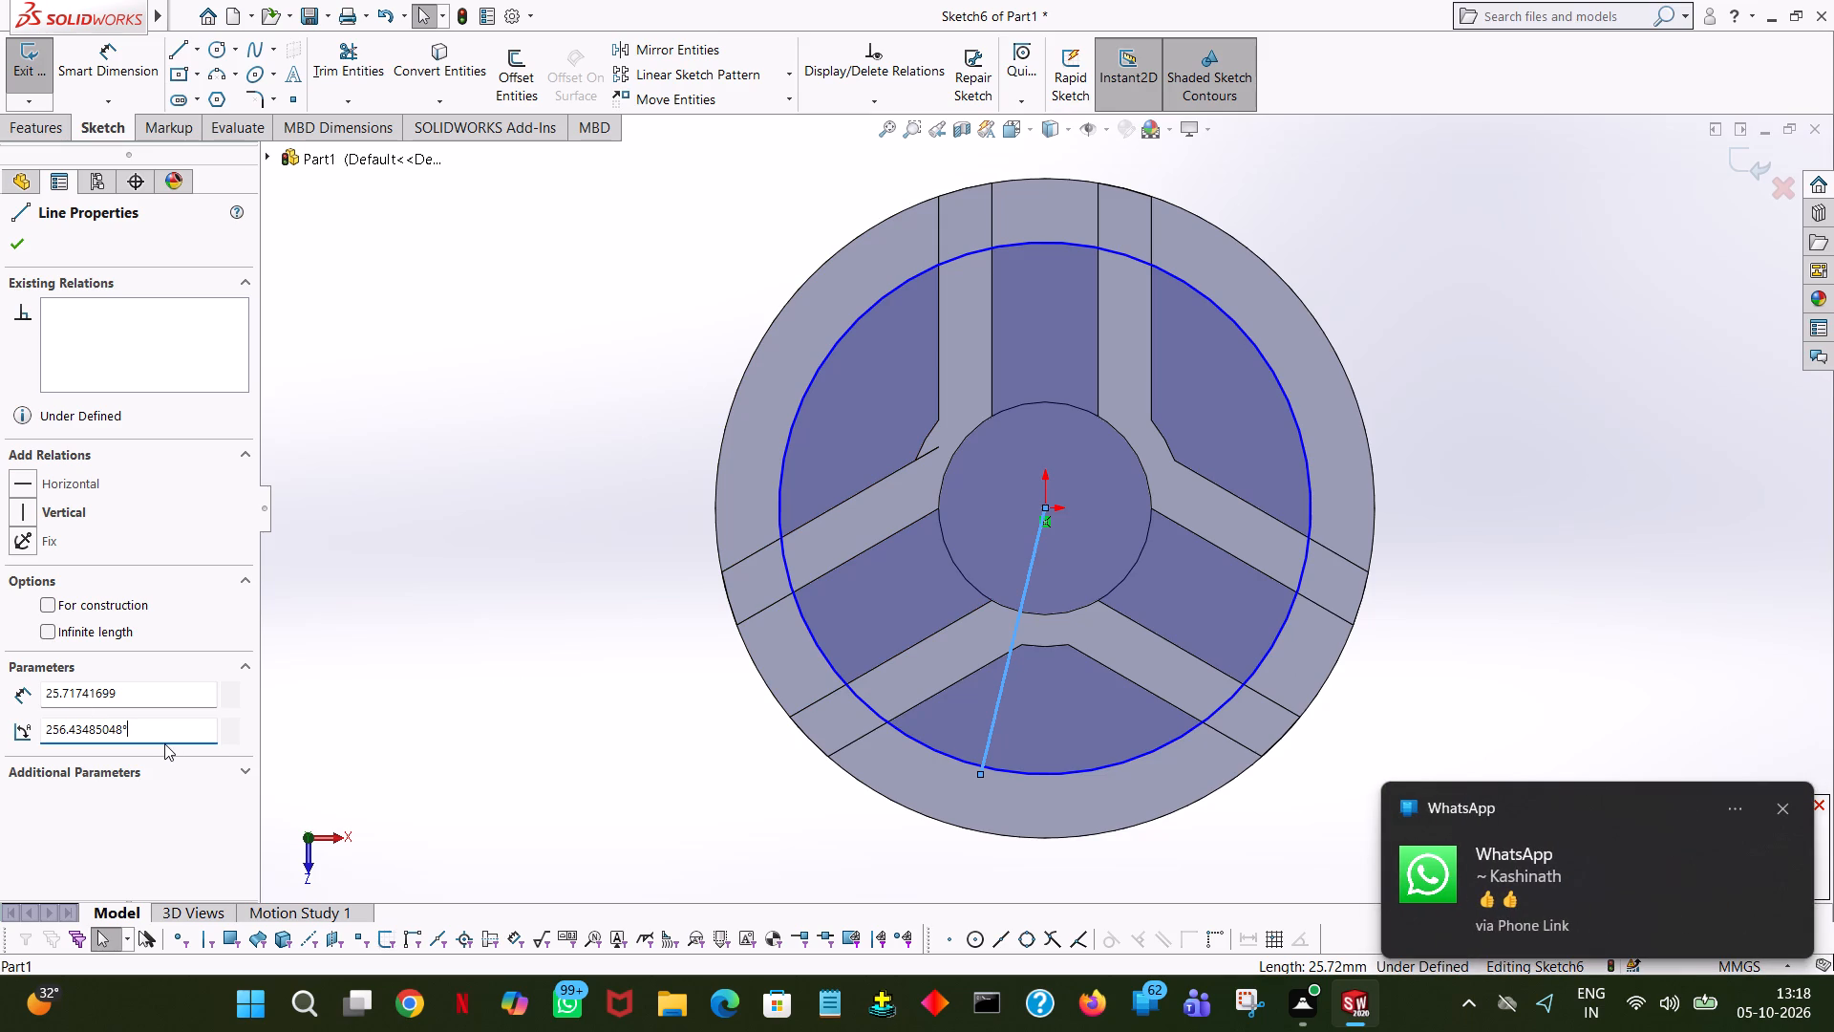
pyautogui.moveTo(164, 743); pyautogui.dragTo(0, 736)
pyautogui.moveTo(170, 724); pyautogui.dragTo(0, 733)
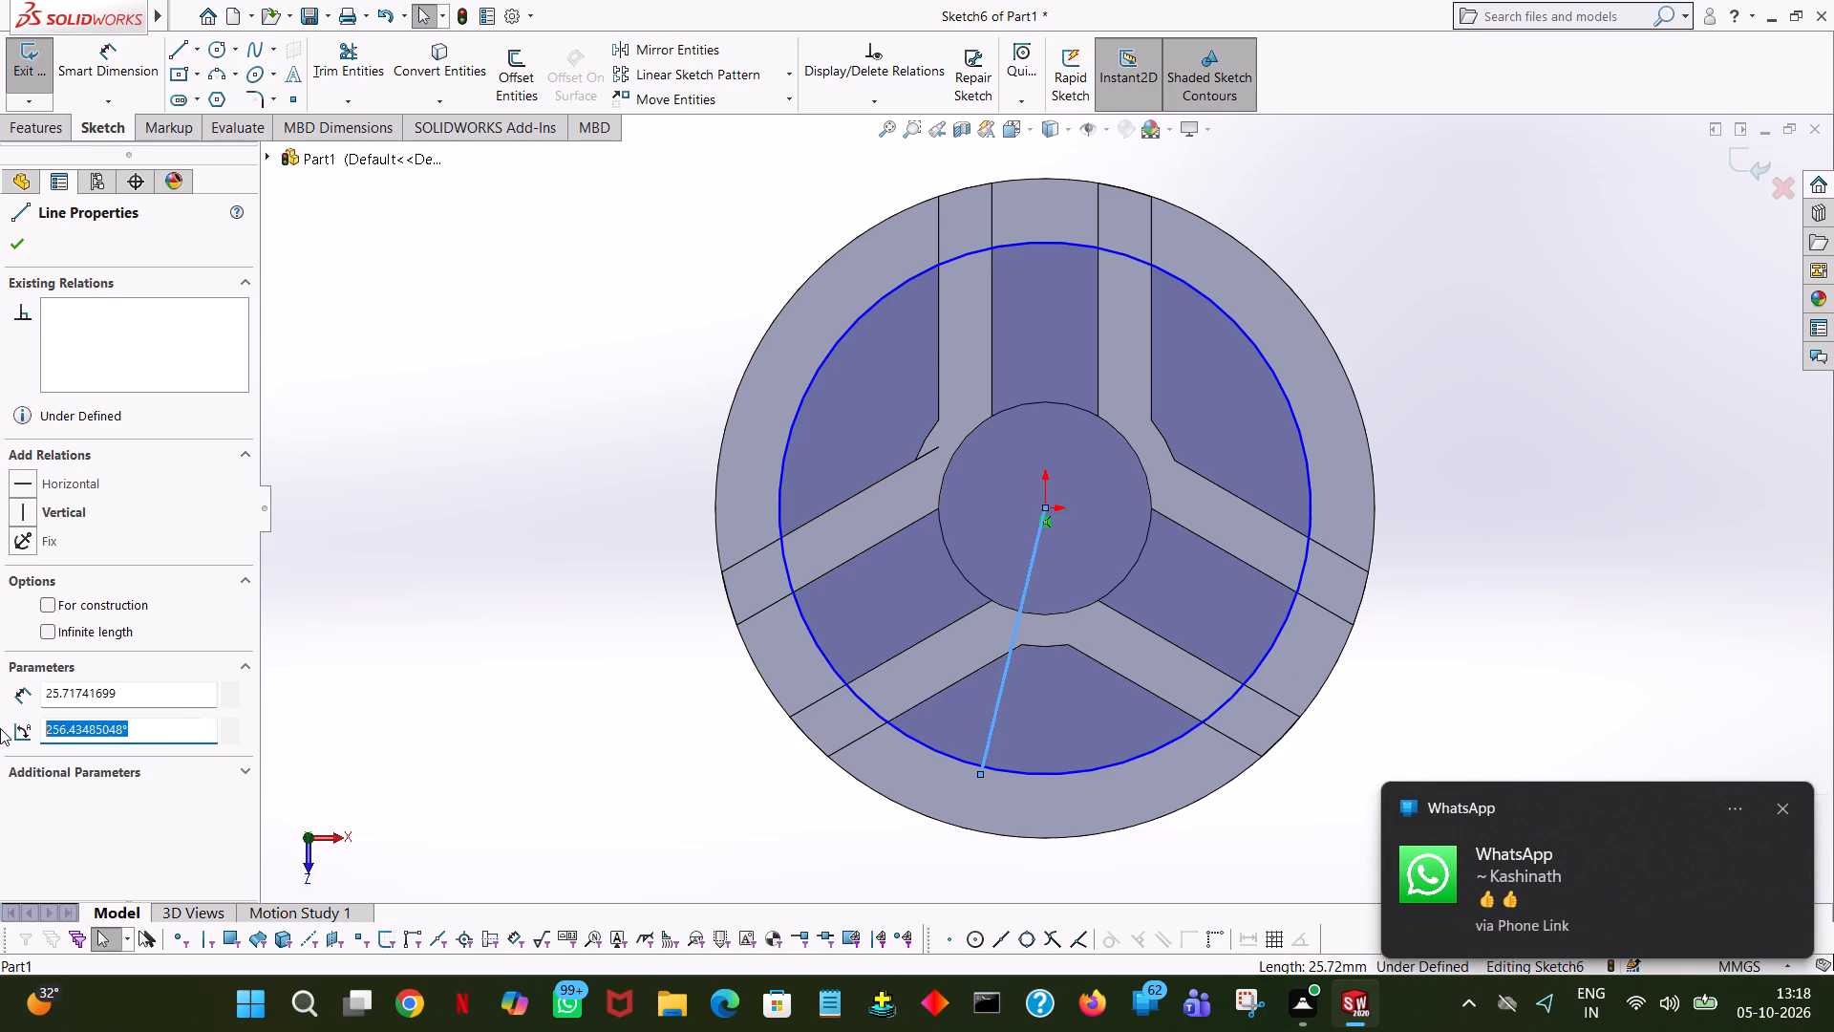
pyautogui.write('270')
pyautogui.press('-')
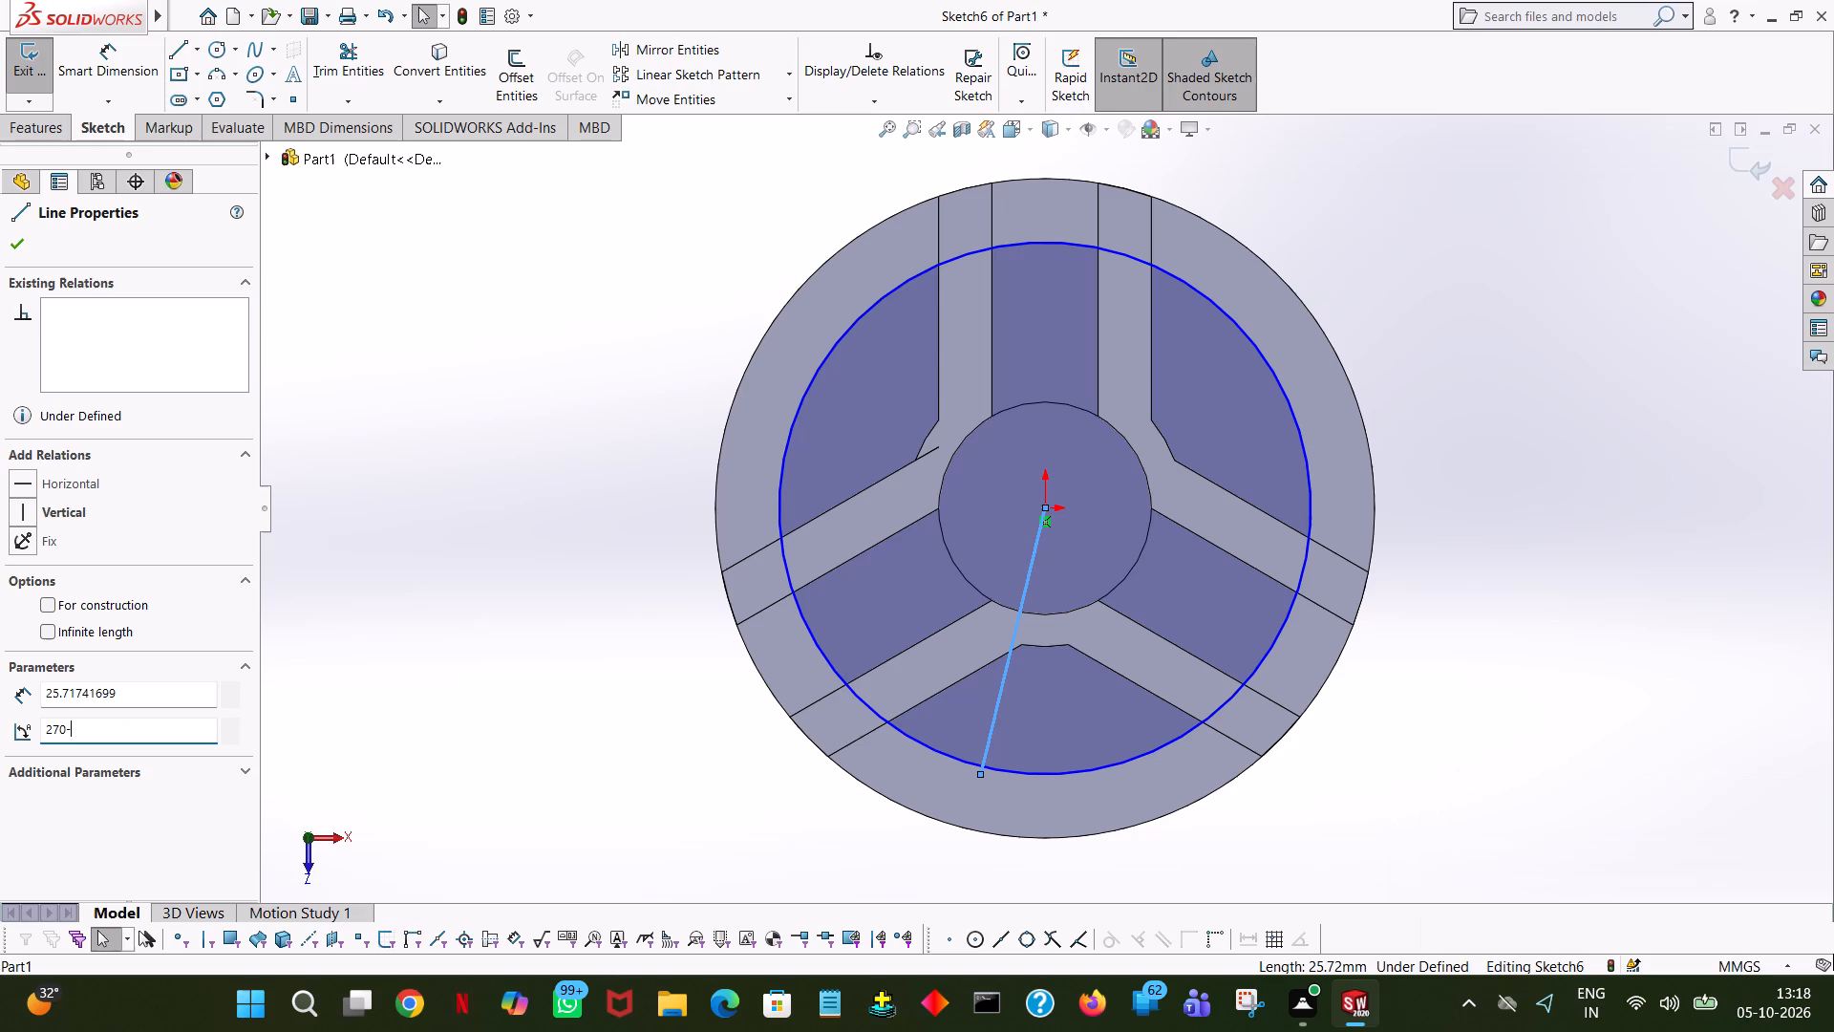
pyautogui.press('1')
pyautogui.press('5')
pyautogui.press('Return')
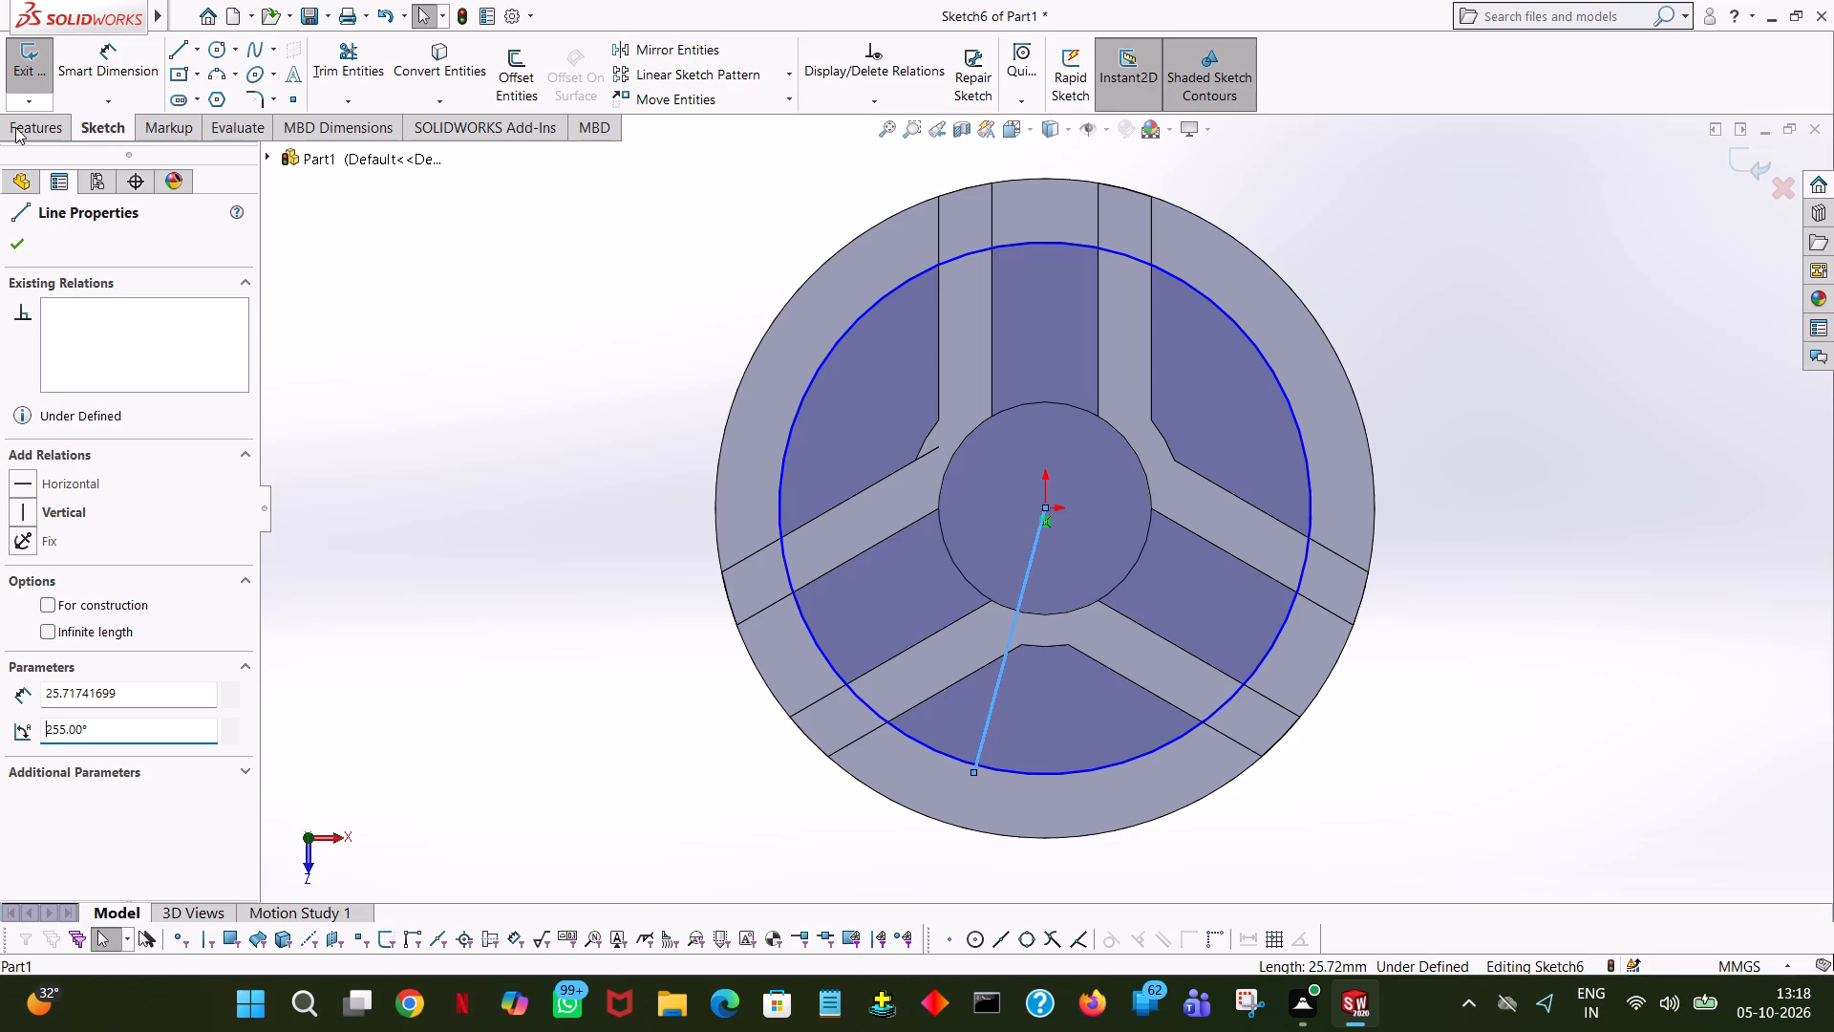
pyautogui.click(12, 247)
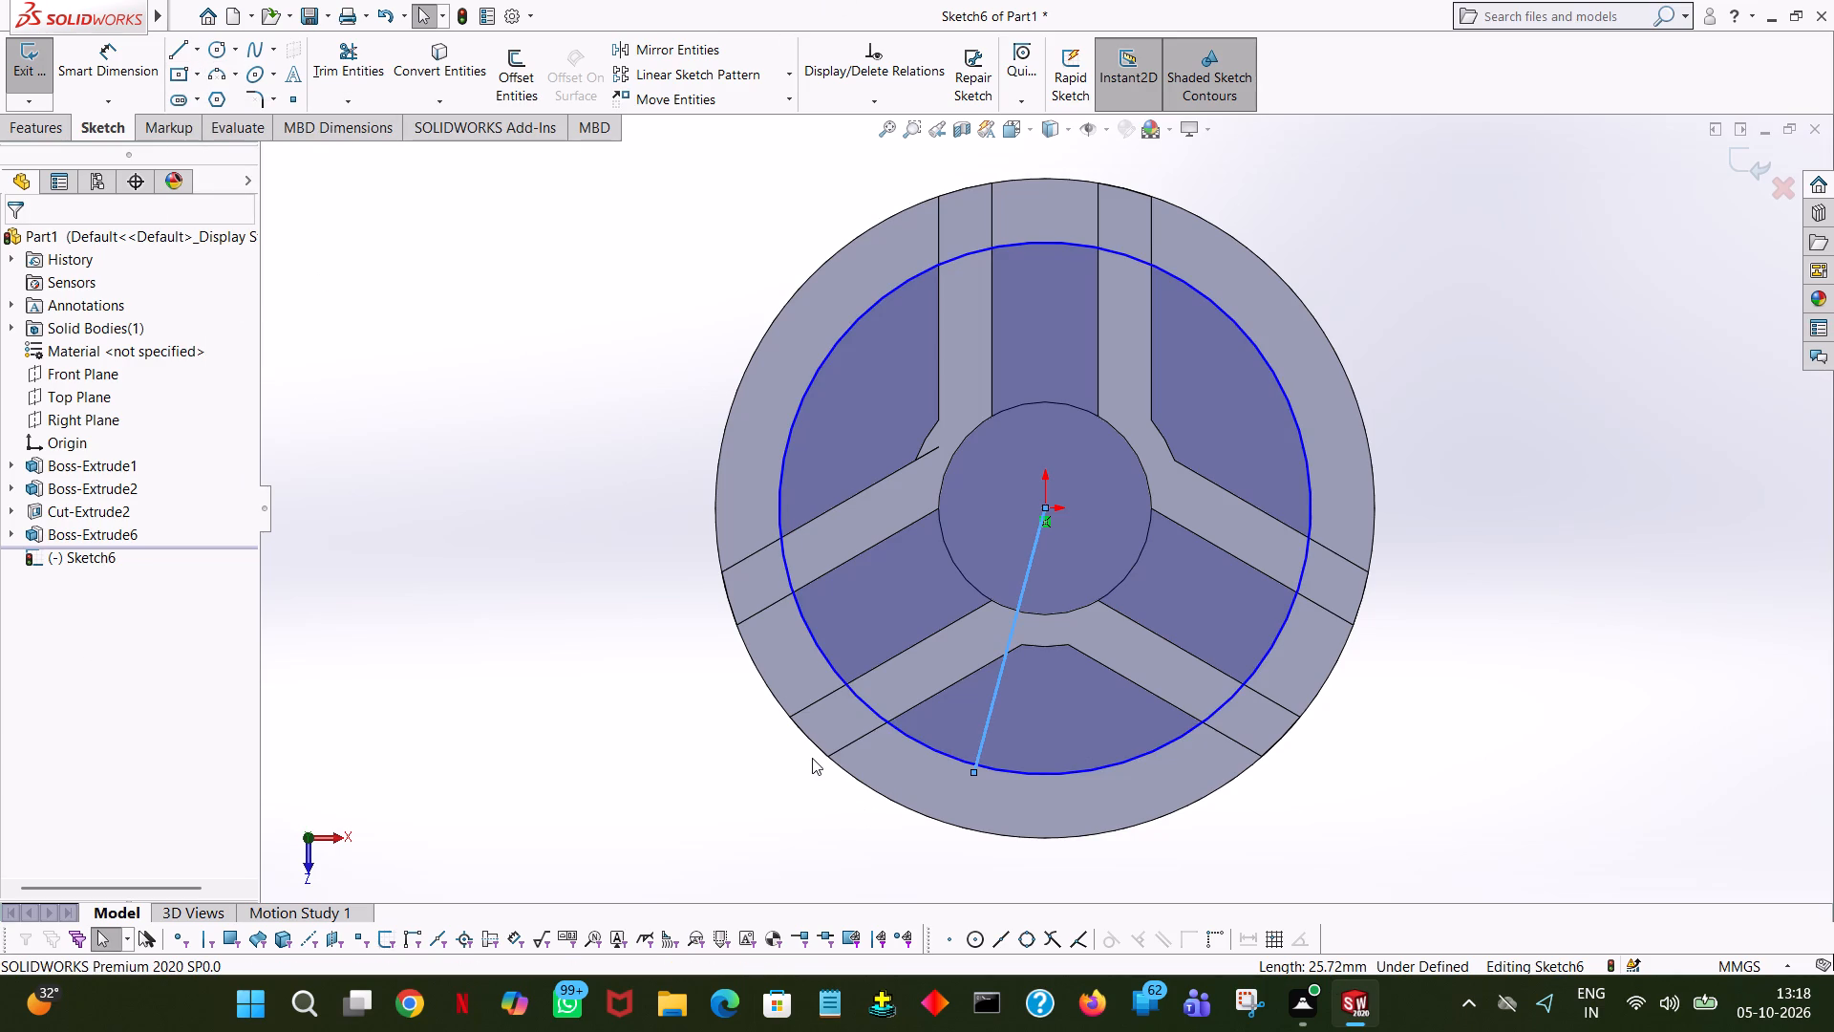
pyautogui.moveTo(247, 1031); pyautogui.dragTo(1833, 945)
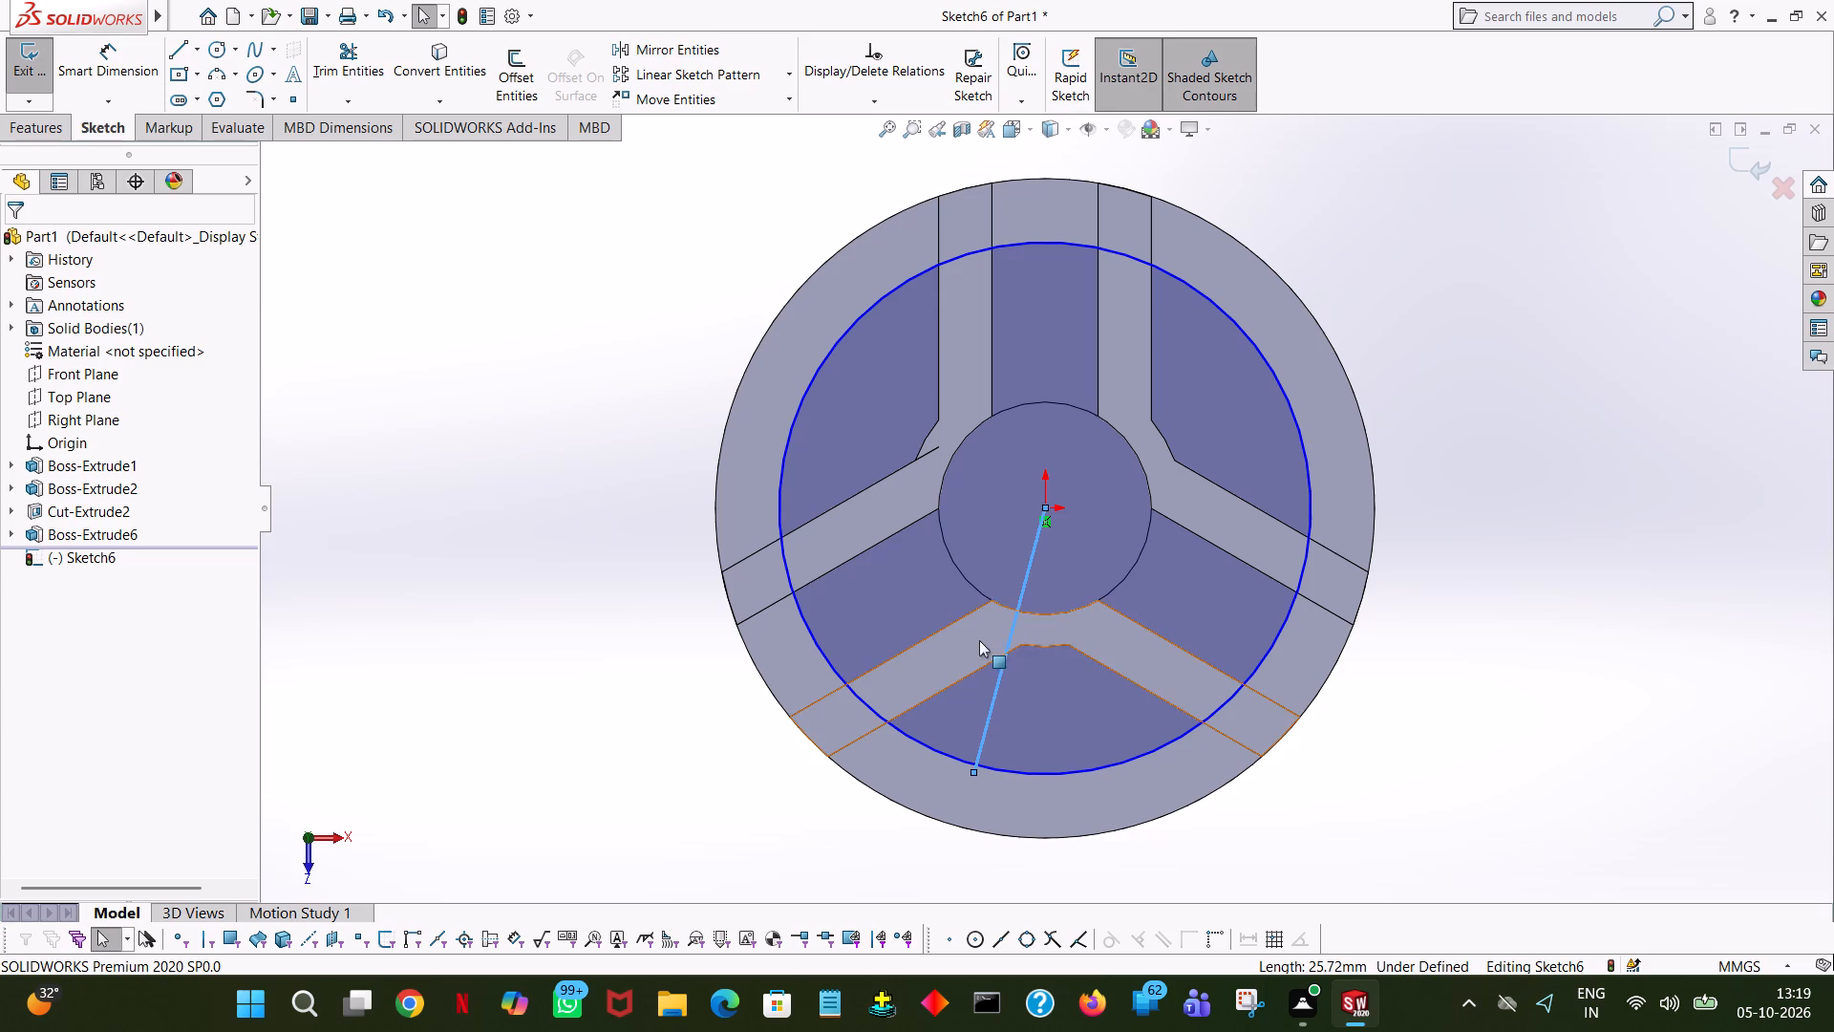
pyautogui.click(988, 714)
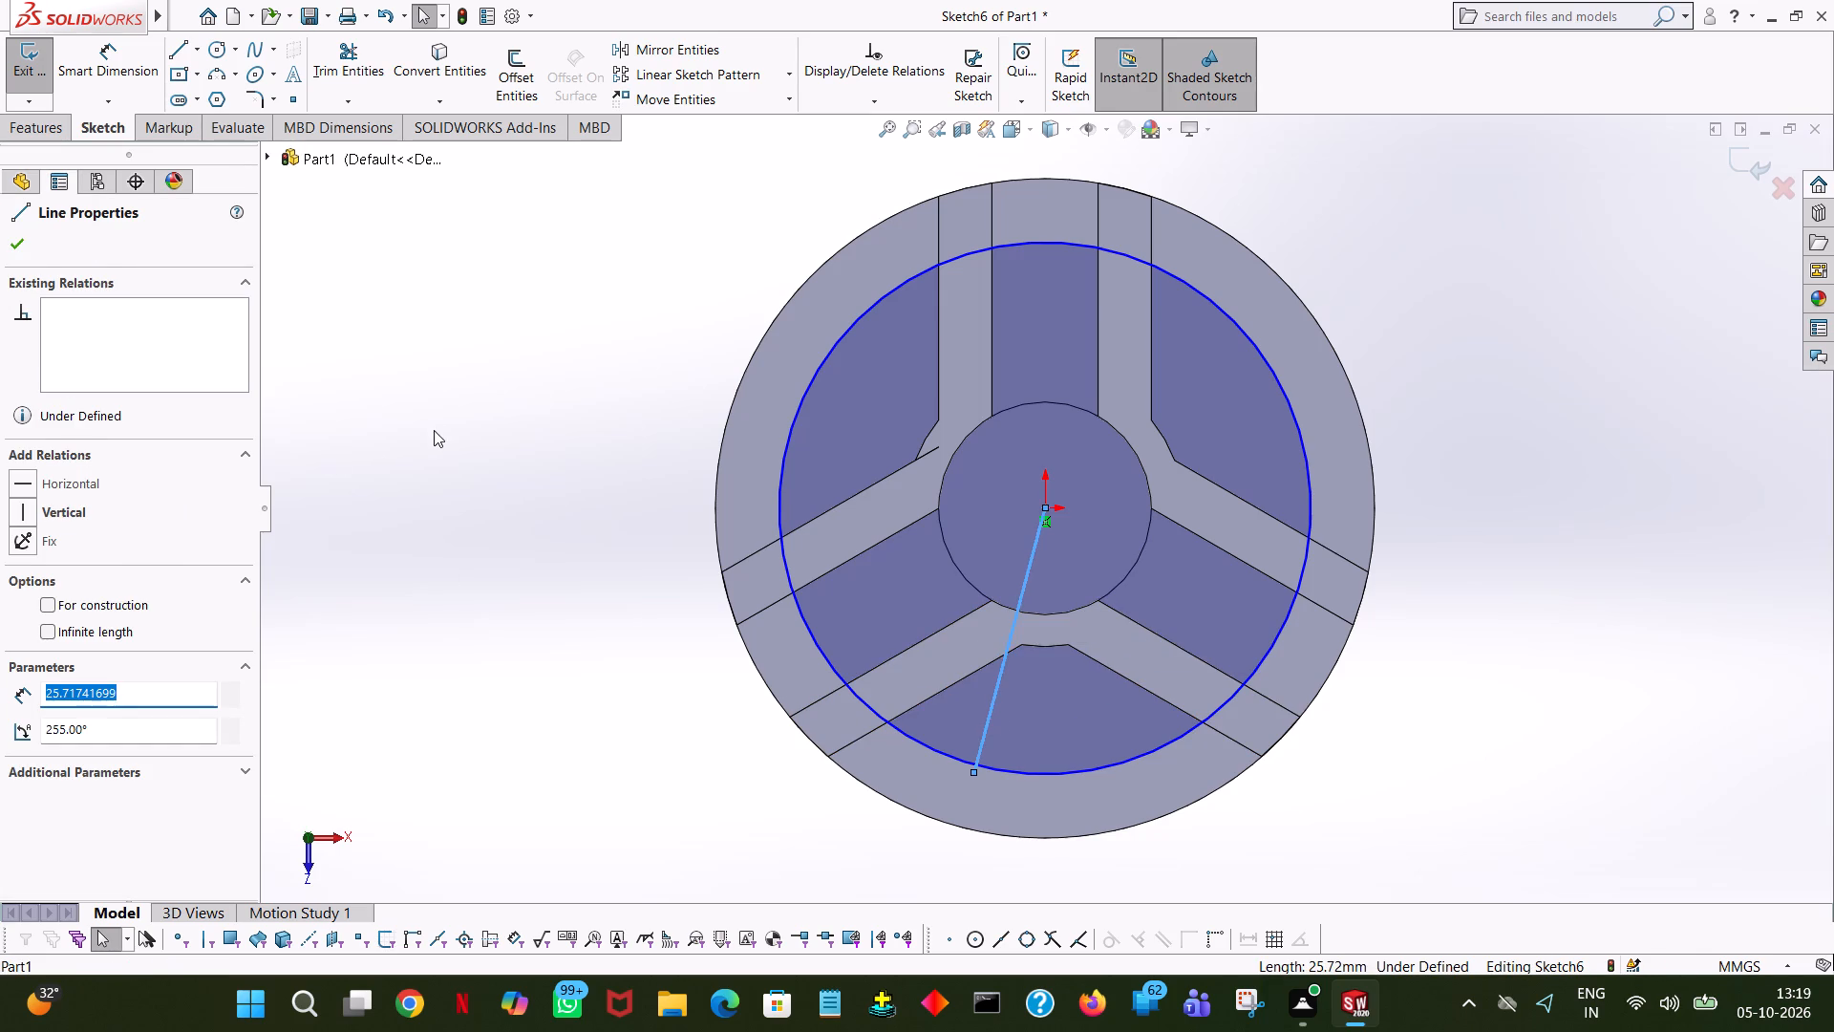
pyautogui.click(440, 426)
# Draw a circle centred where the angled line crosses the 25 mm radius circle, with its radius set to 9.5/2 (4.75 mm).
pyautogui.click(215, 54)
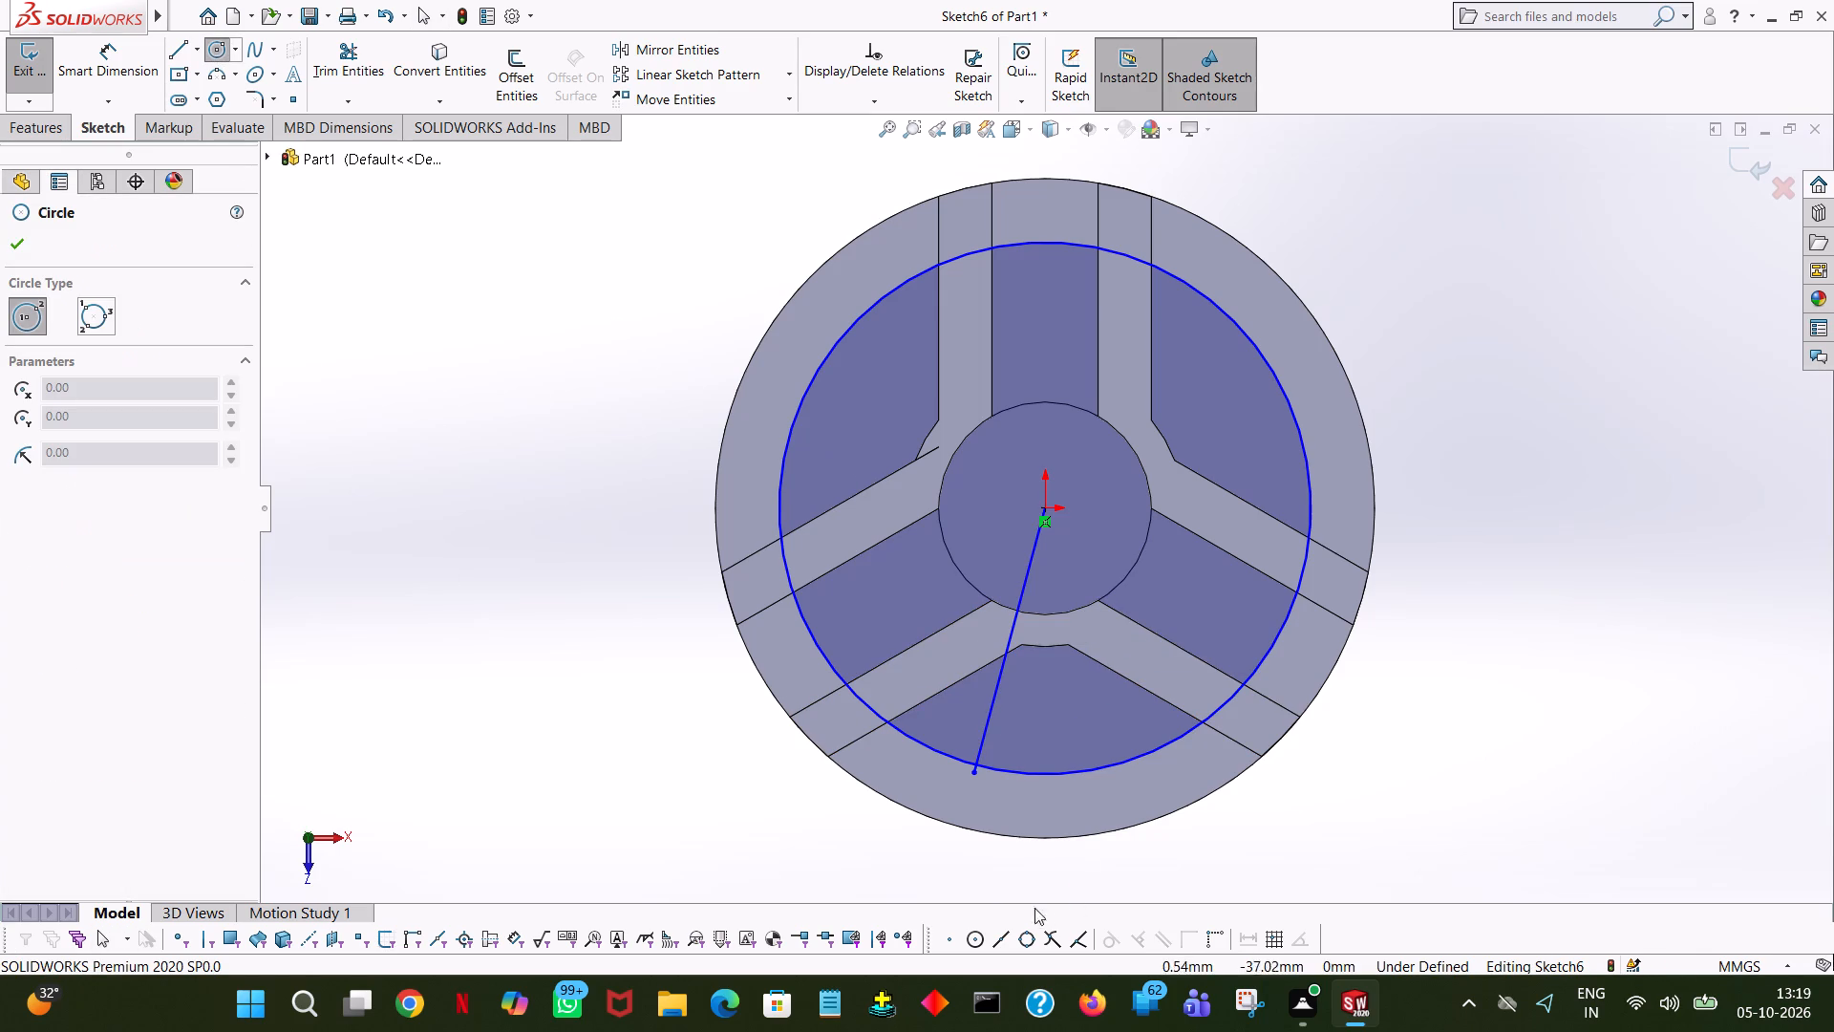
pyautogui.click(975, 764)
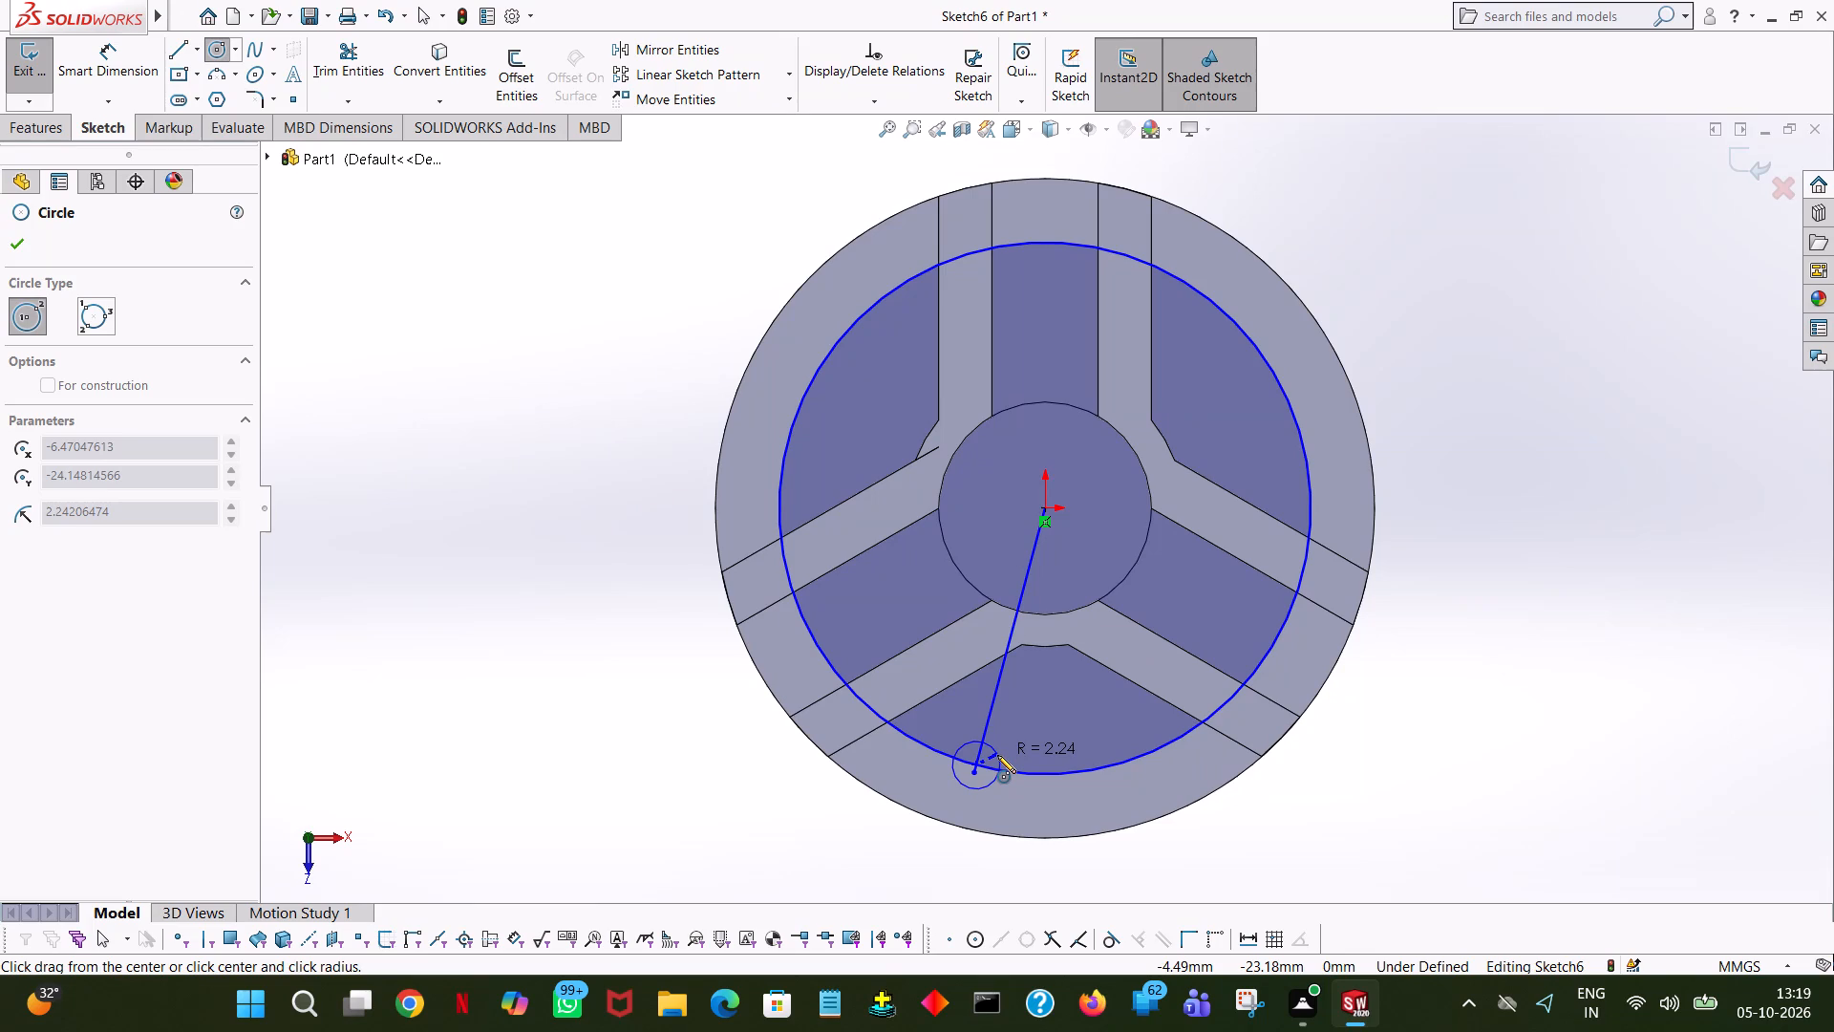
pyautogui.click(997, 755)
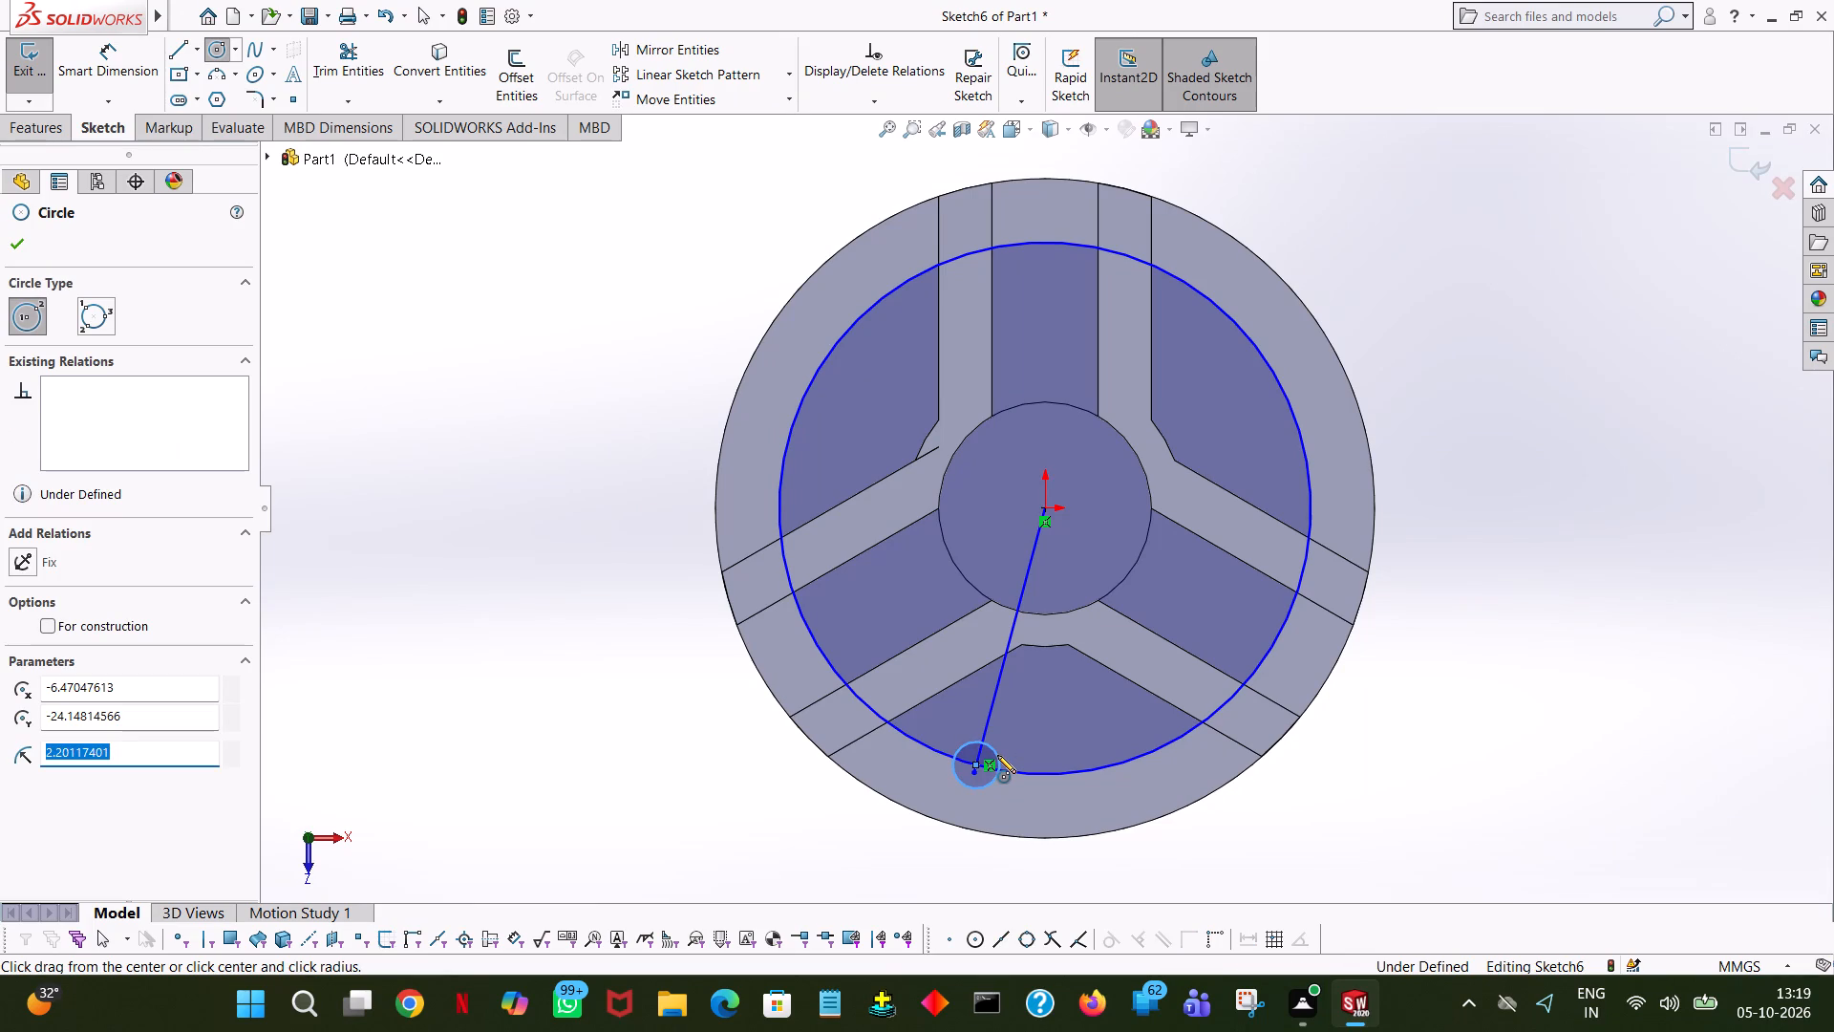
pyautogui.write('9.5/2')
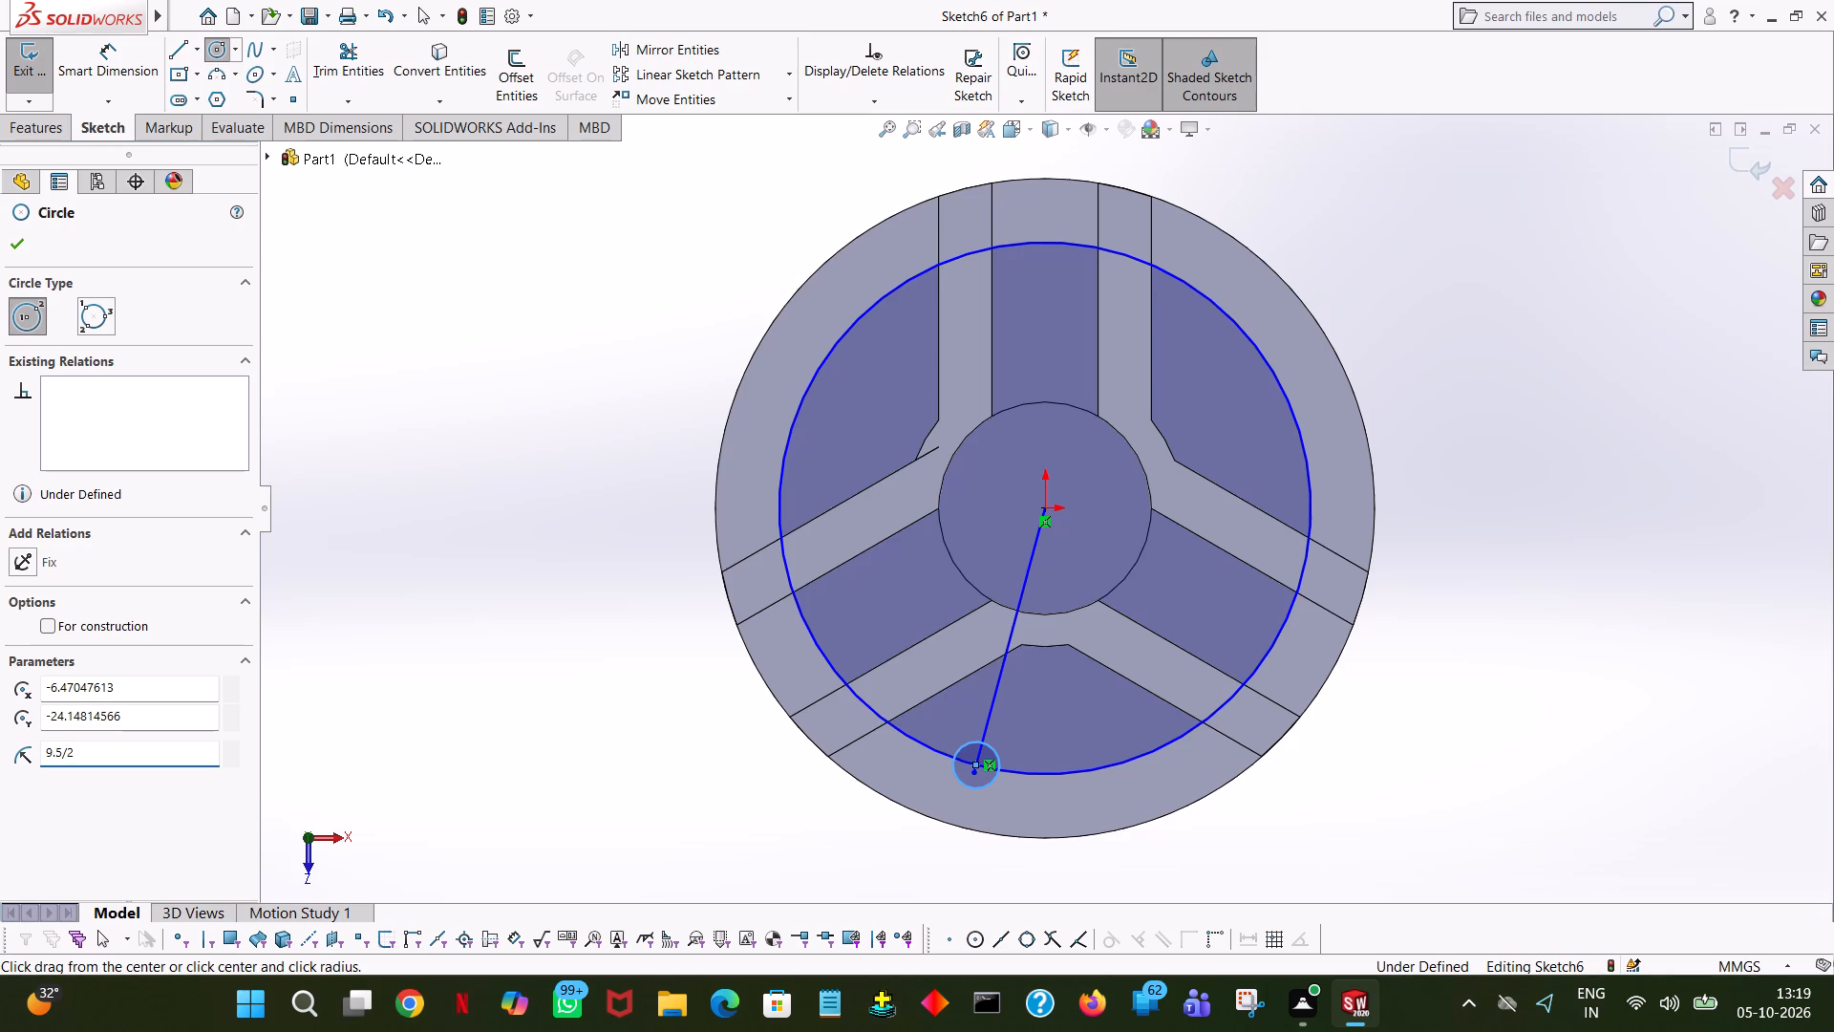
pyautogui.press('Return')
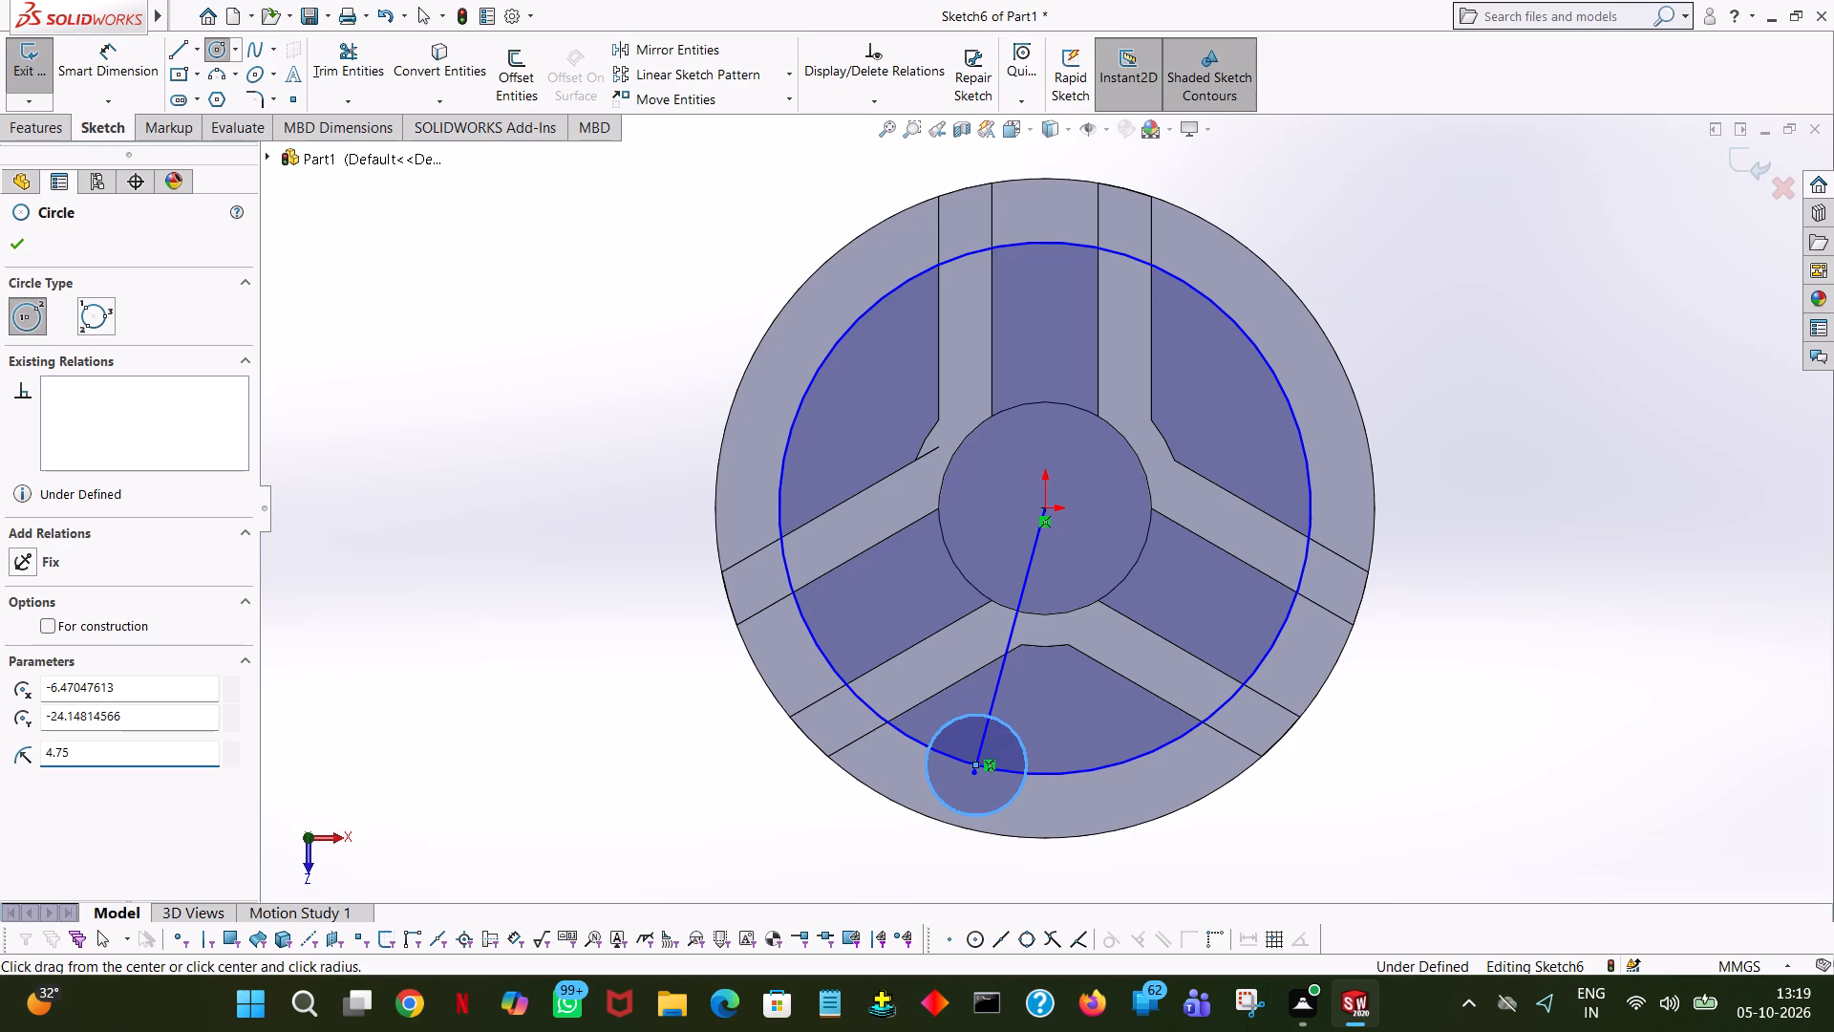
pyautogui.rightClick(997, 755)
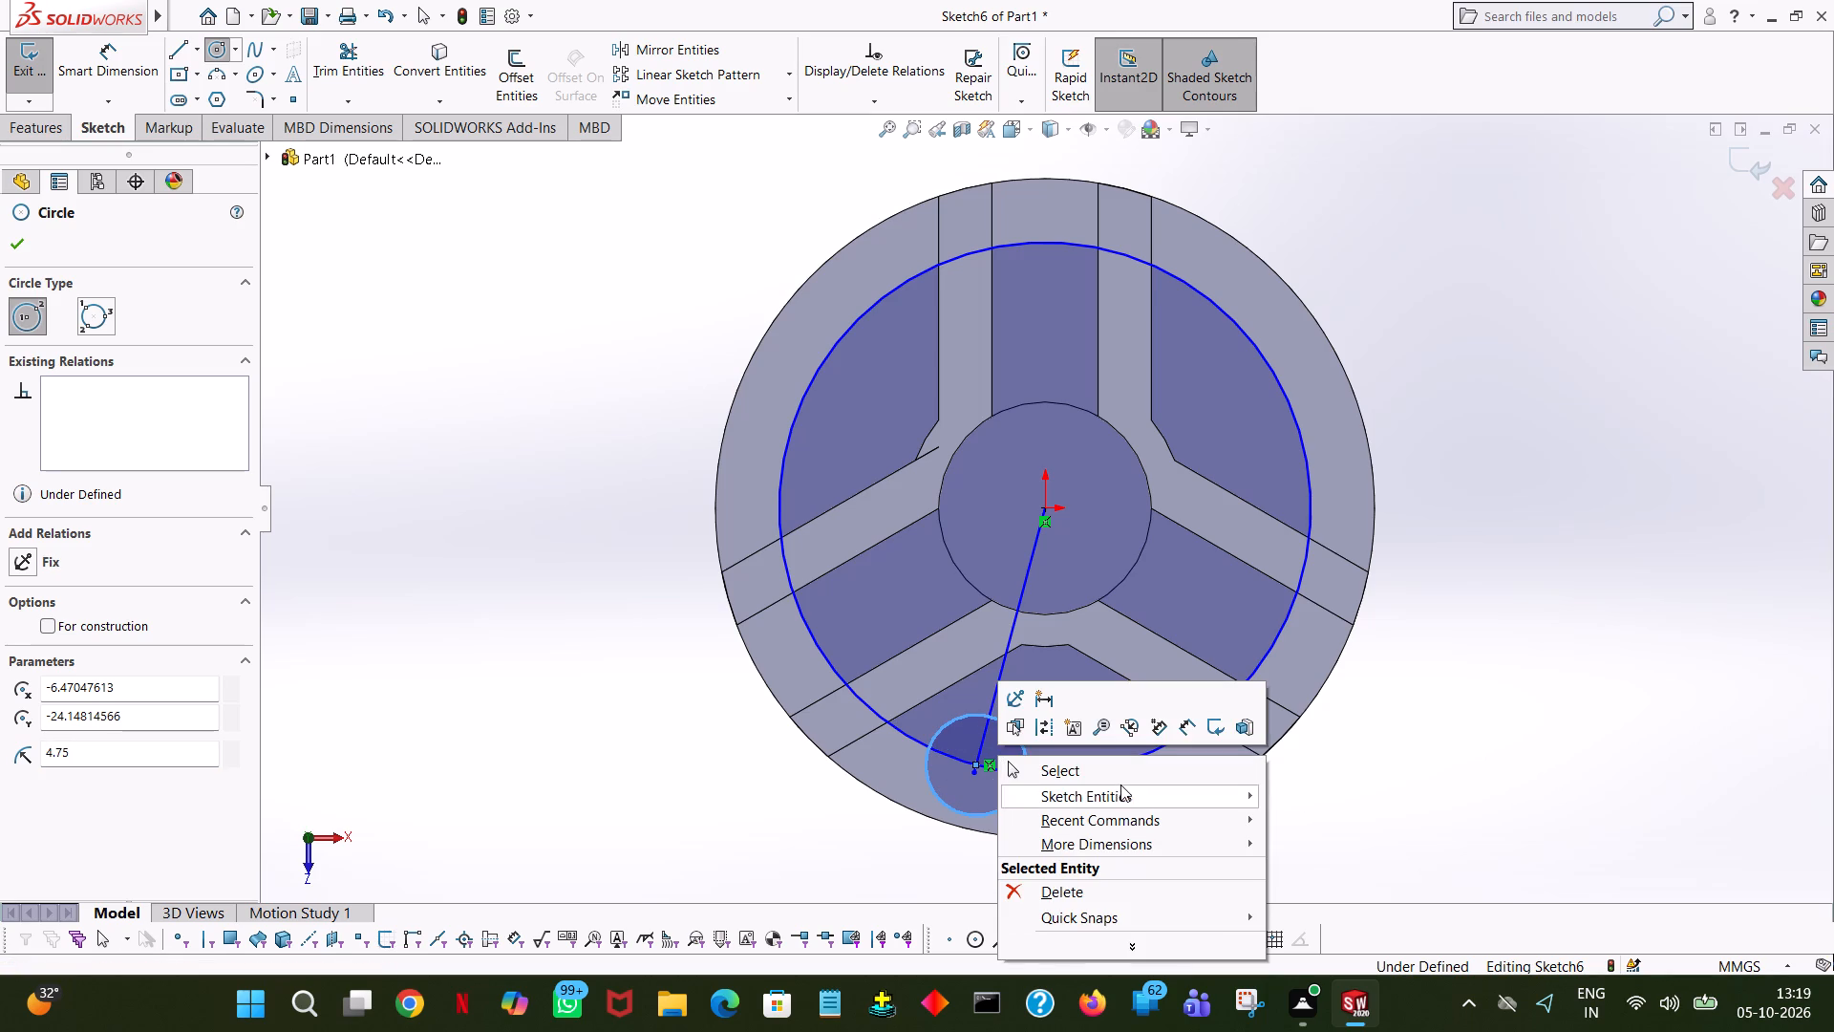
pyautogui.click(1142, 774)
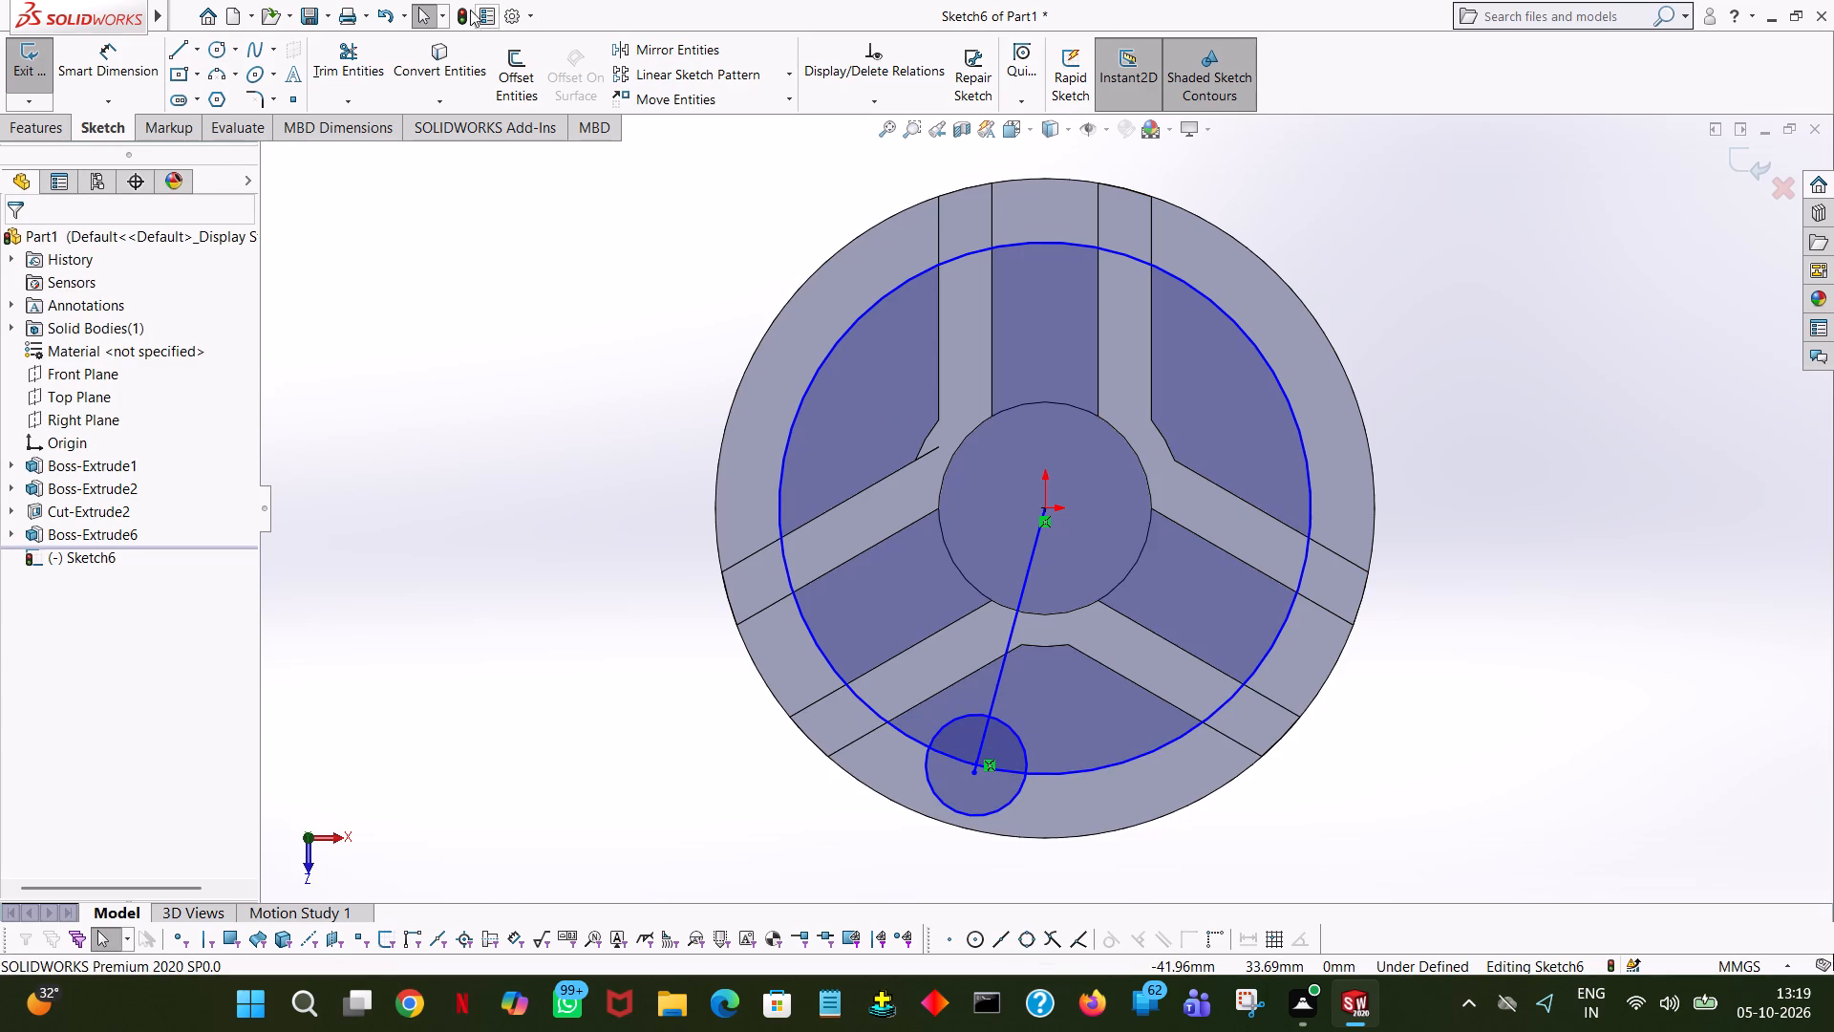
# Trim away the angled line between the origin and the centre of the small circle.
pyautogui.click(356, 63)
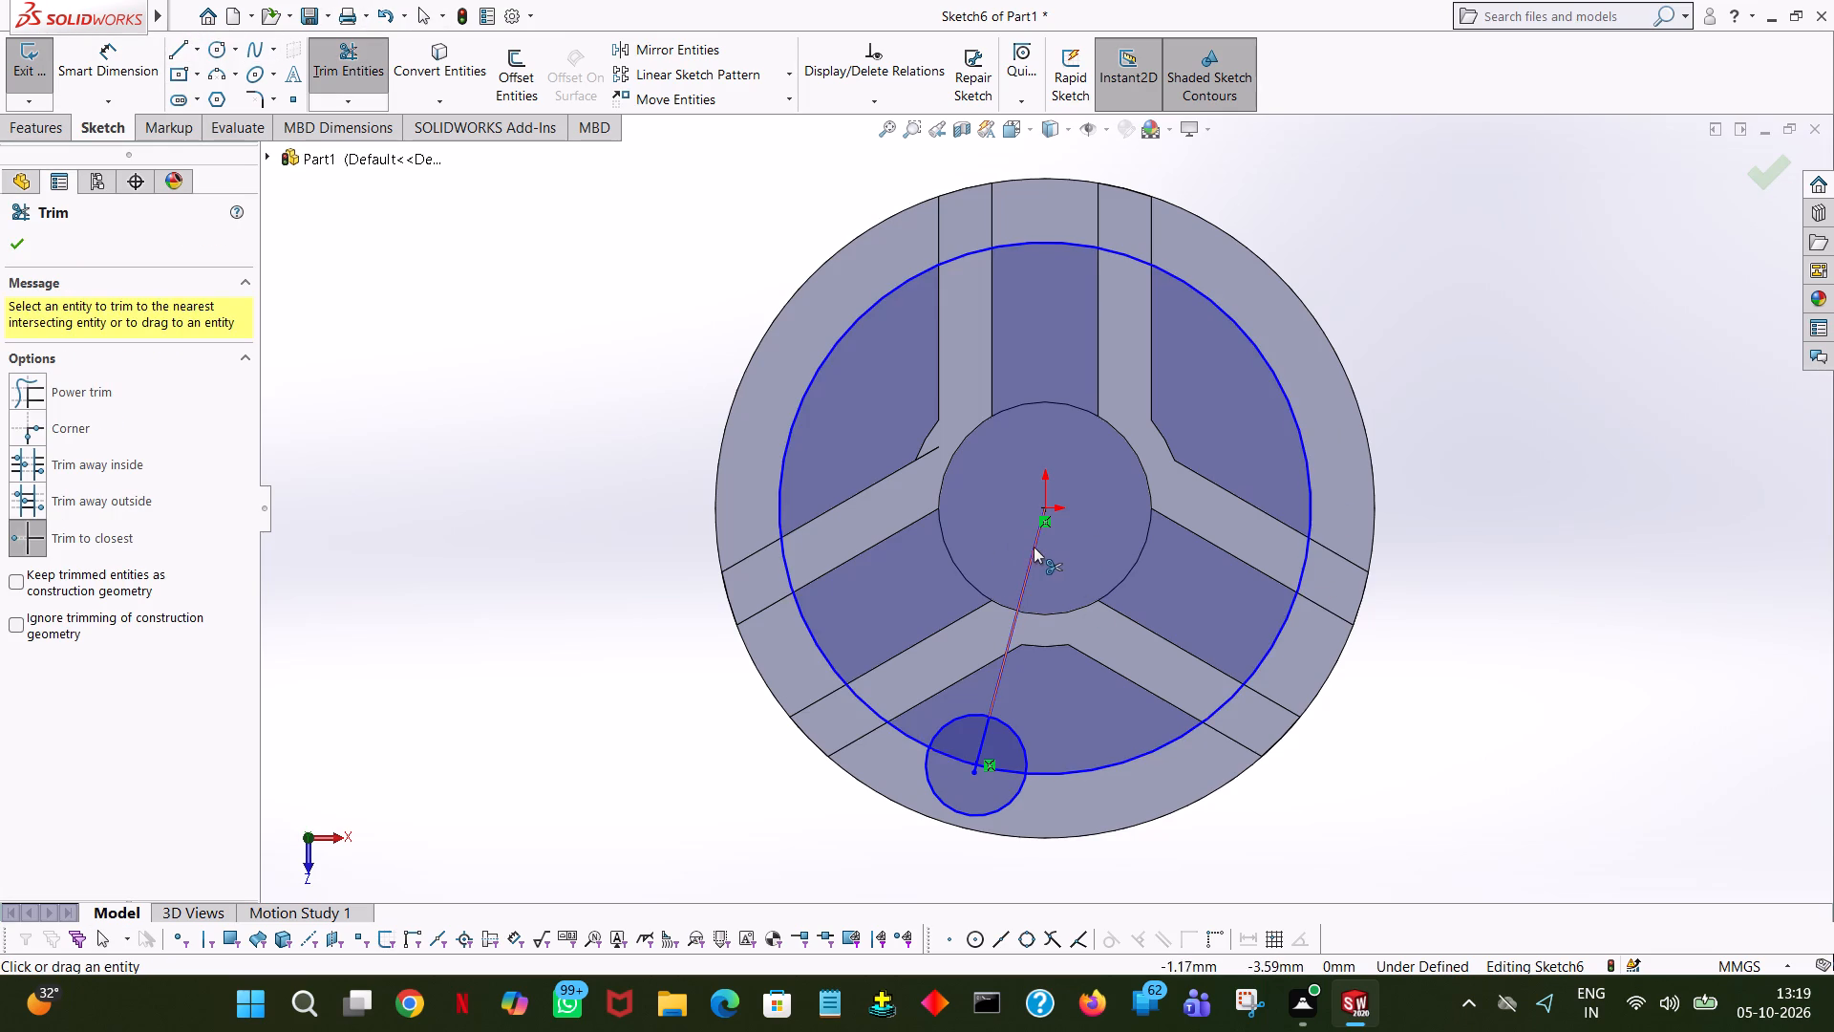
pyautogui.click(1035, 547)
pyautogui.click(983, 728)
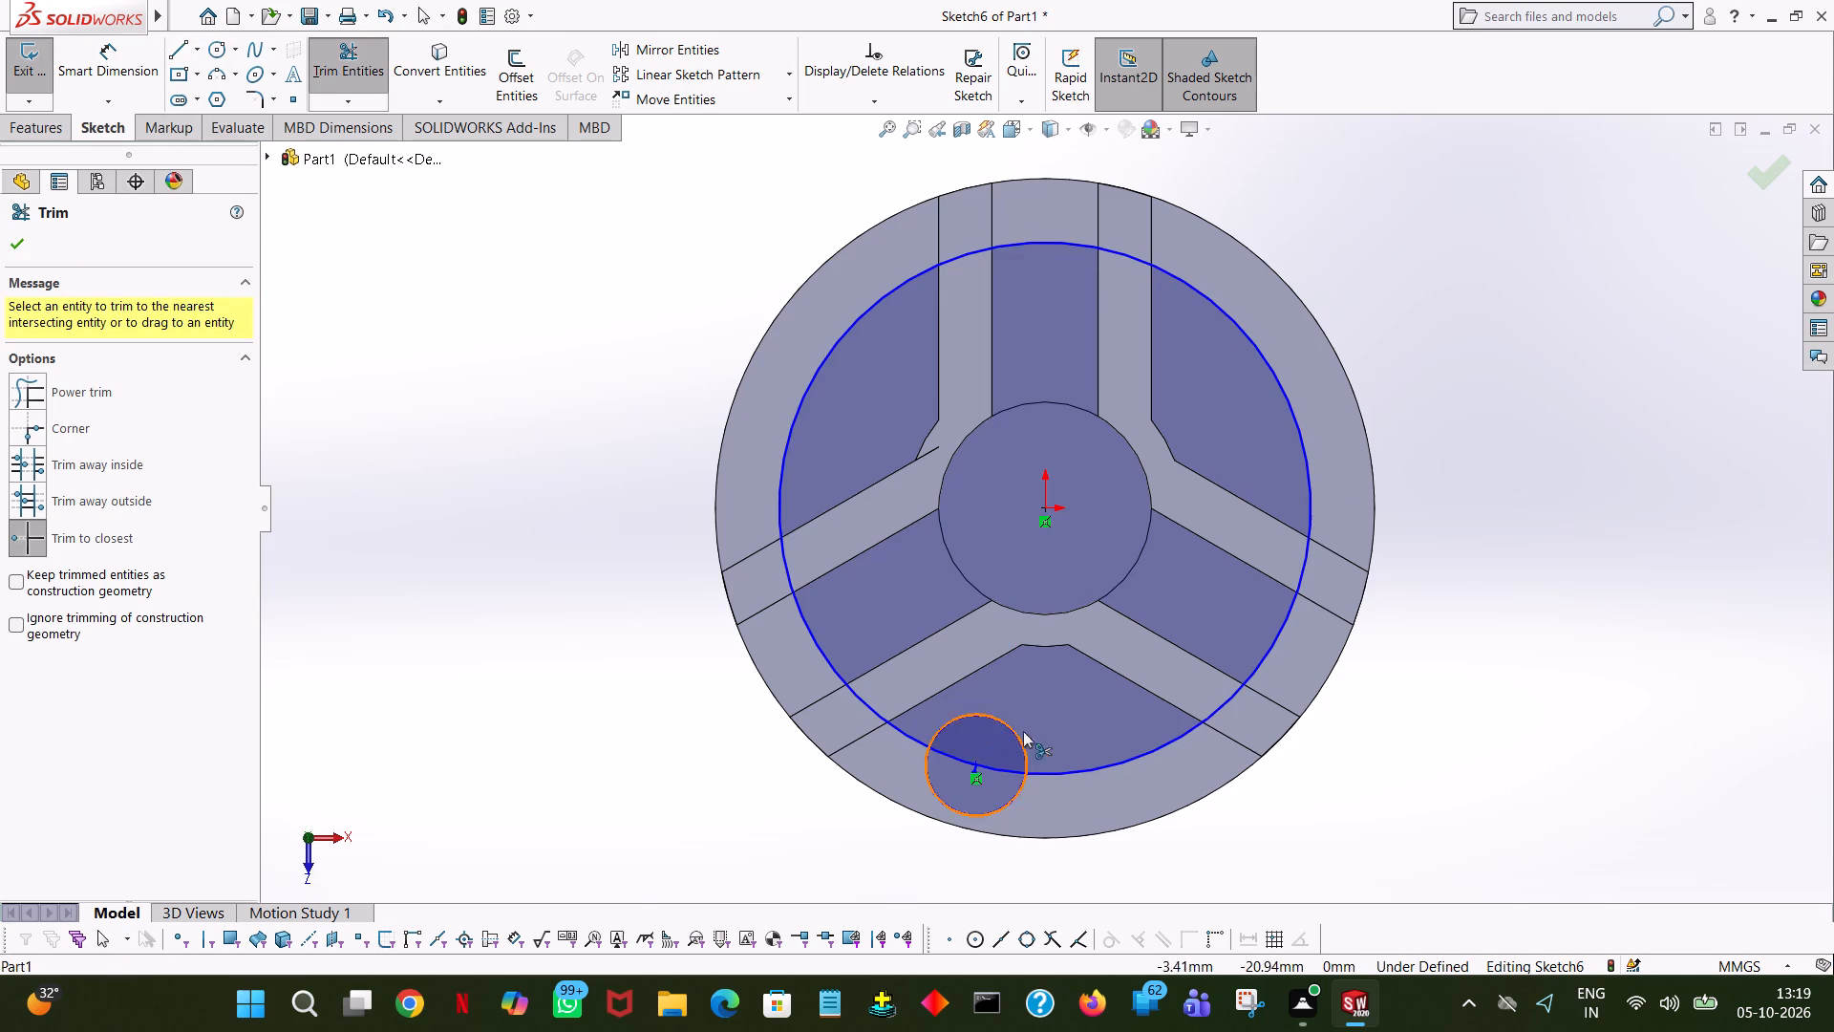
pyautogui.click(21, 248)
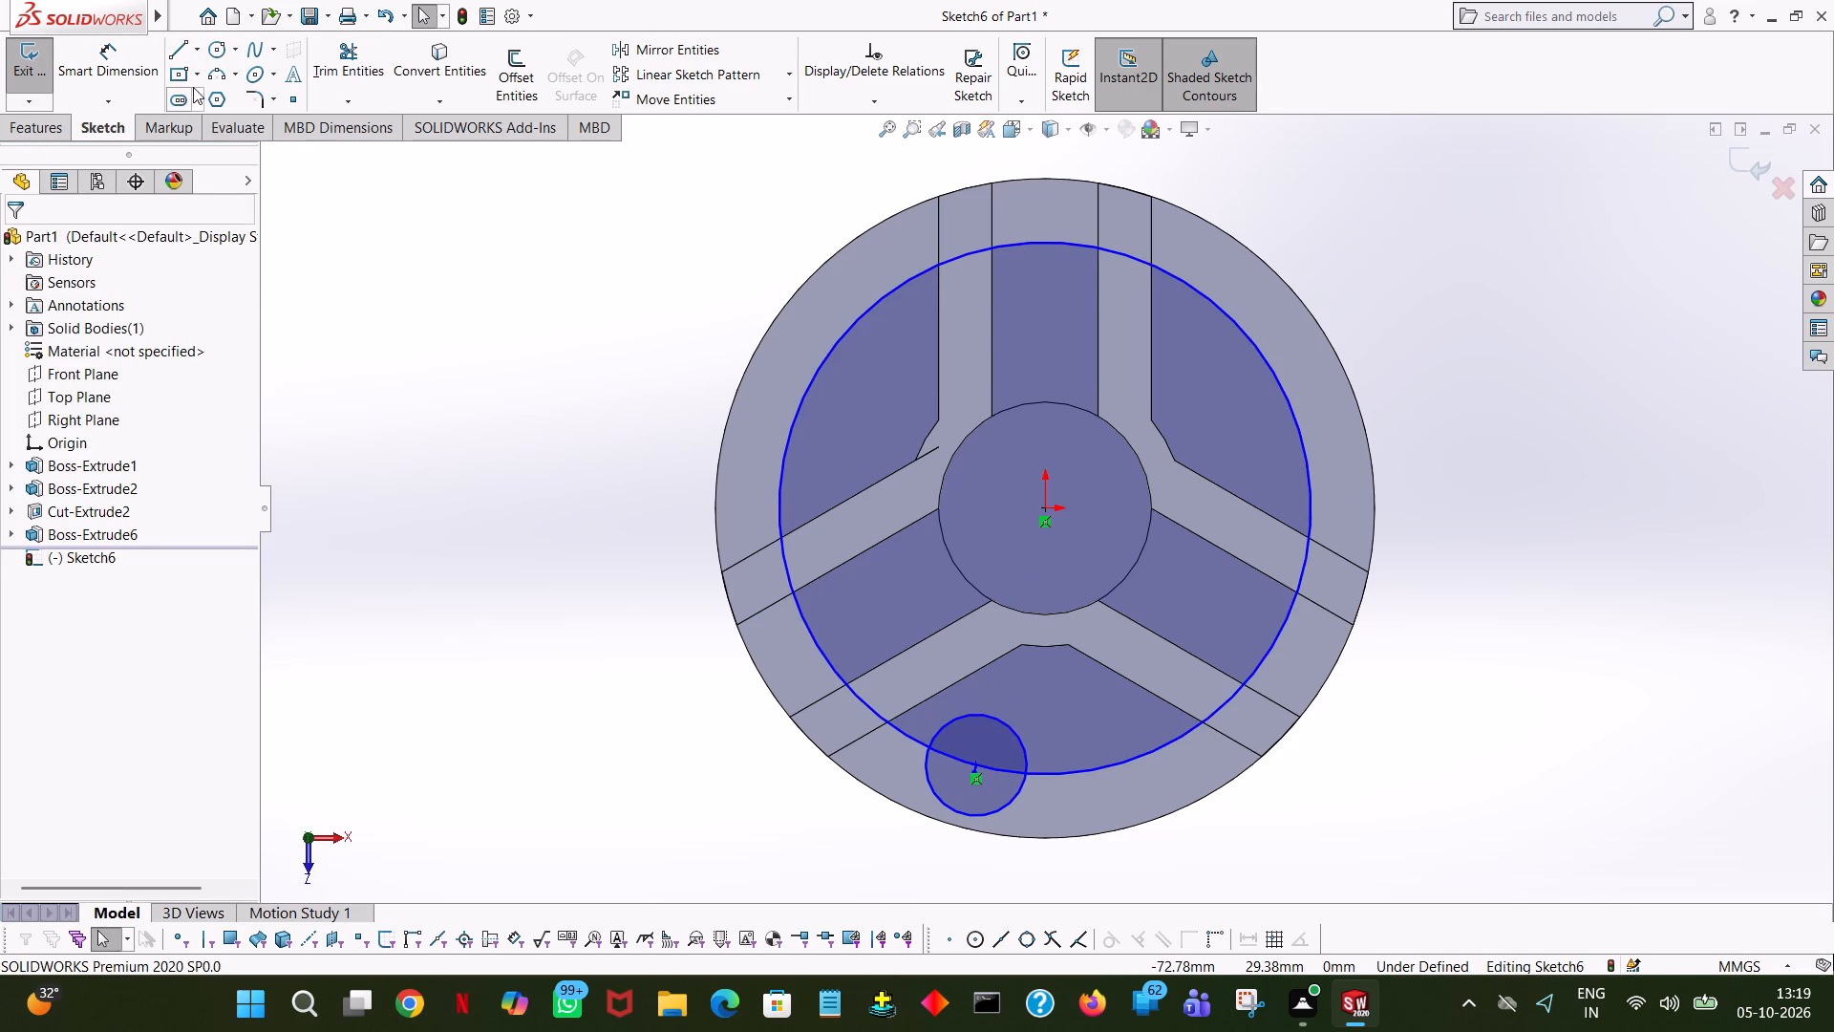
# Circular-pattern the 4.75 mm radius circle about the origin as 3 equally spaced instances over 360°.
pyautogui.click(788, 69)
pyautogui.click(778, 119)
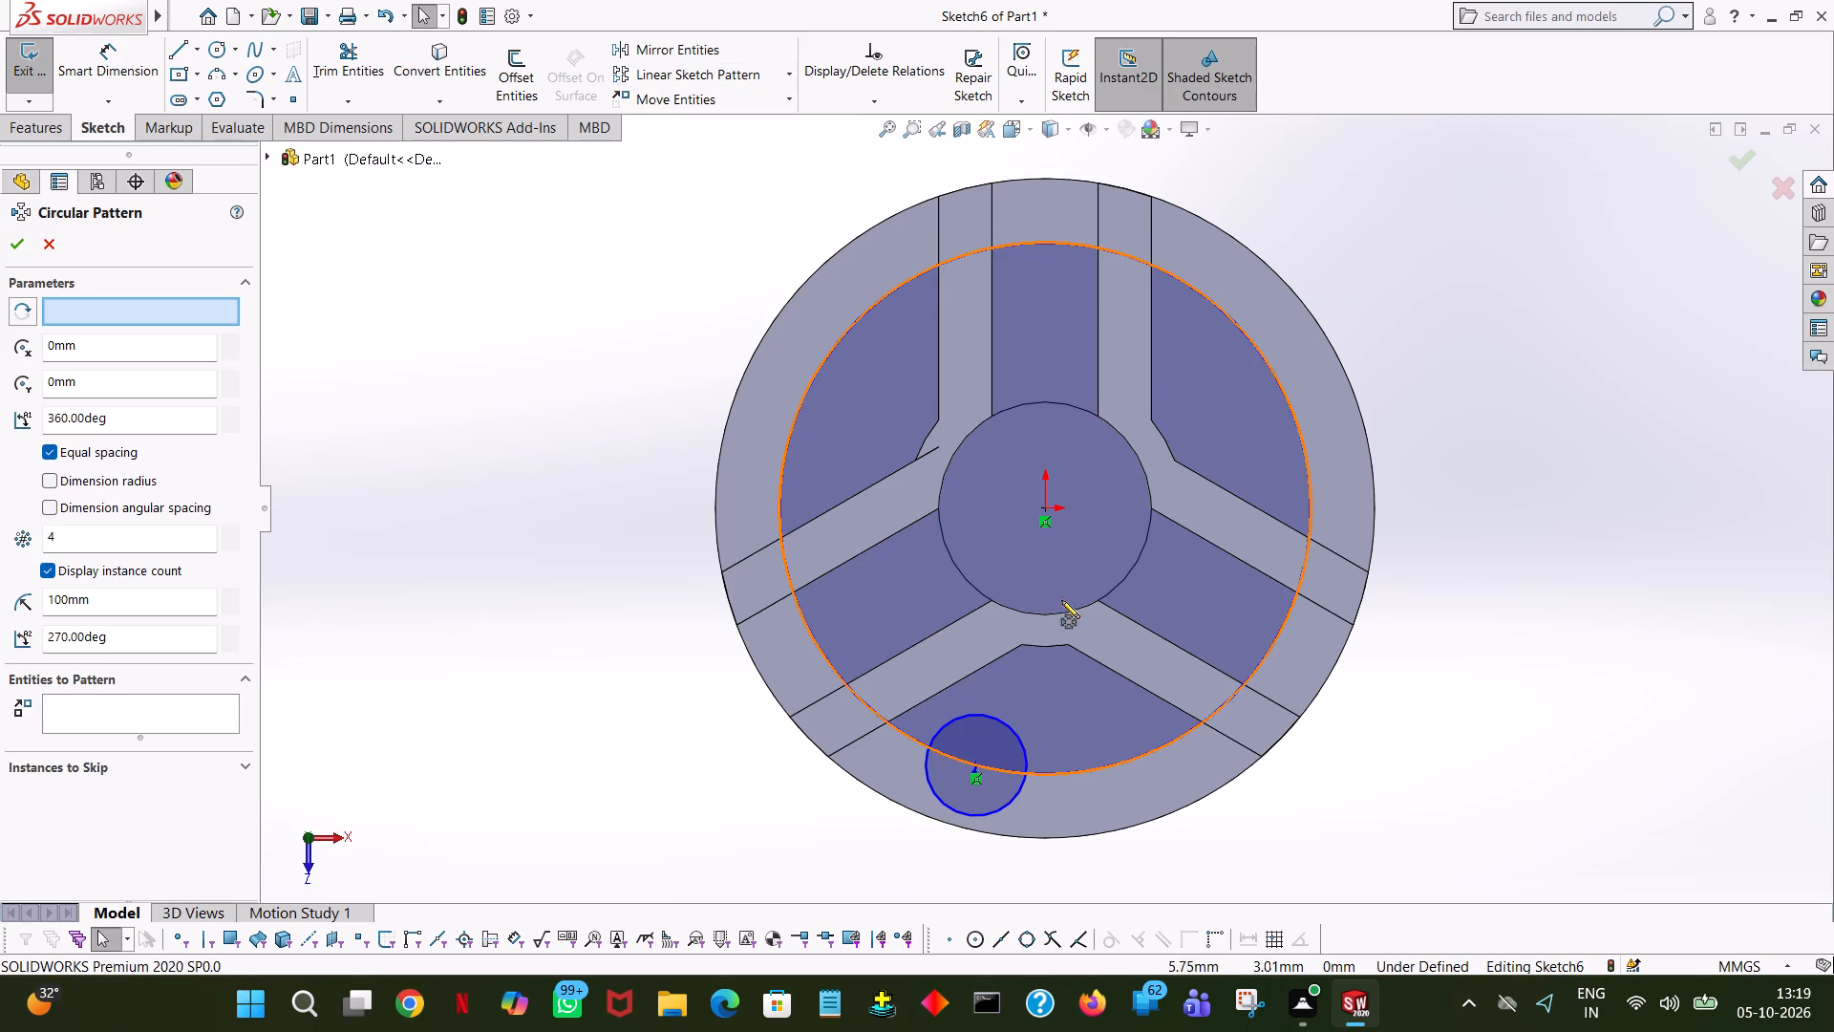
pyautogui.click(980, 717)
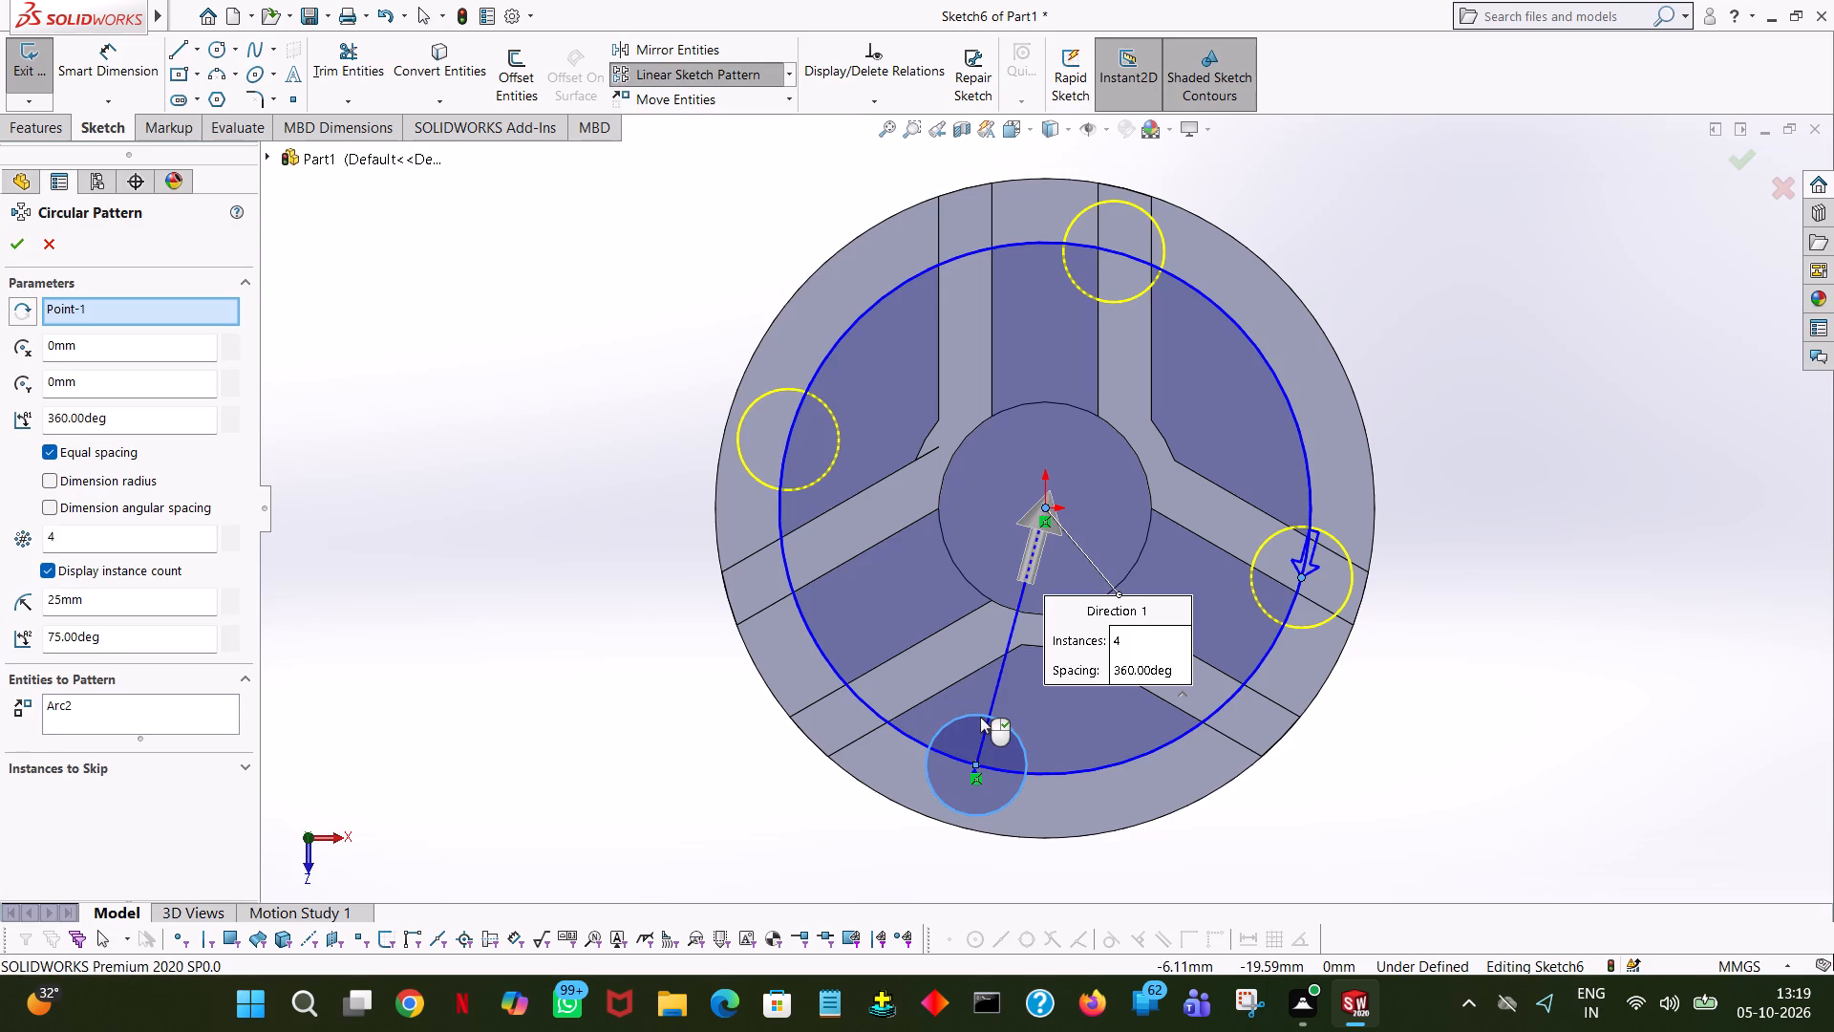
pyautogui.doubleClick(136, 528)
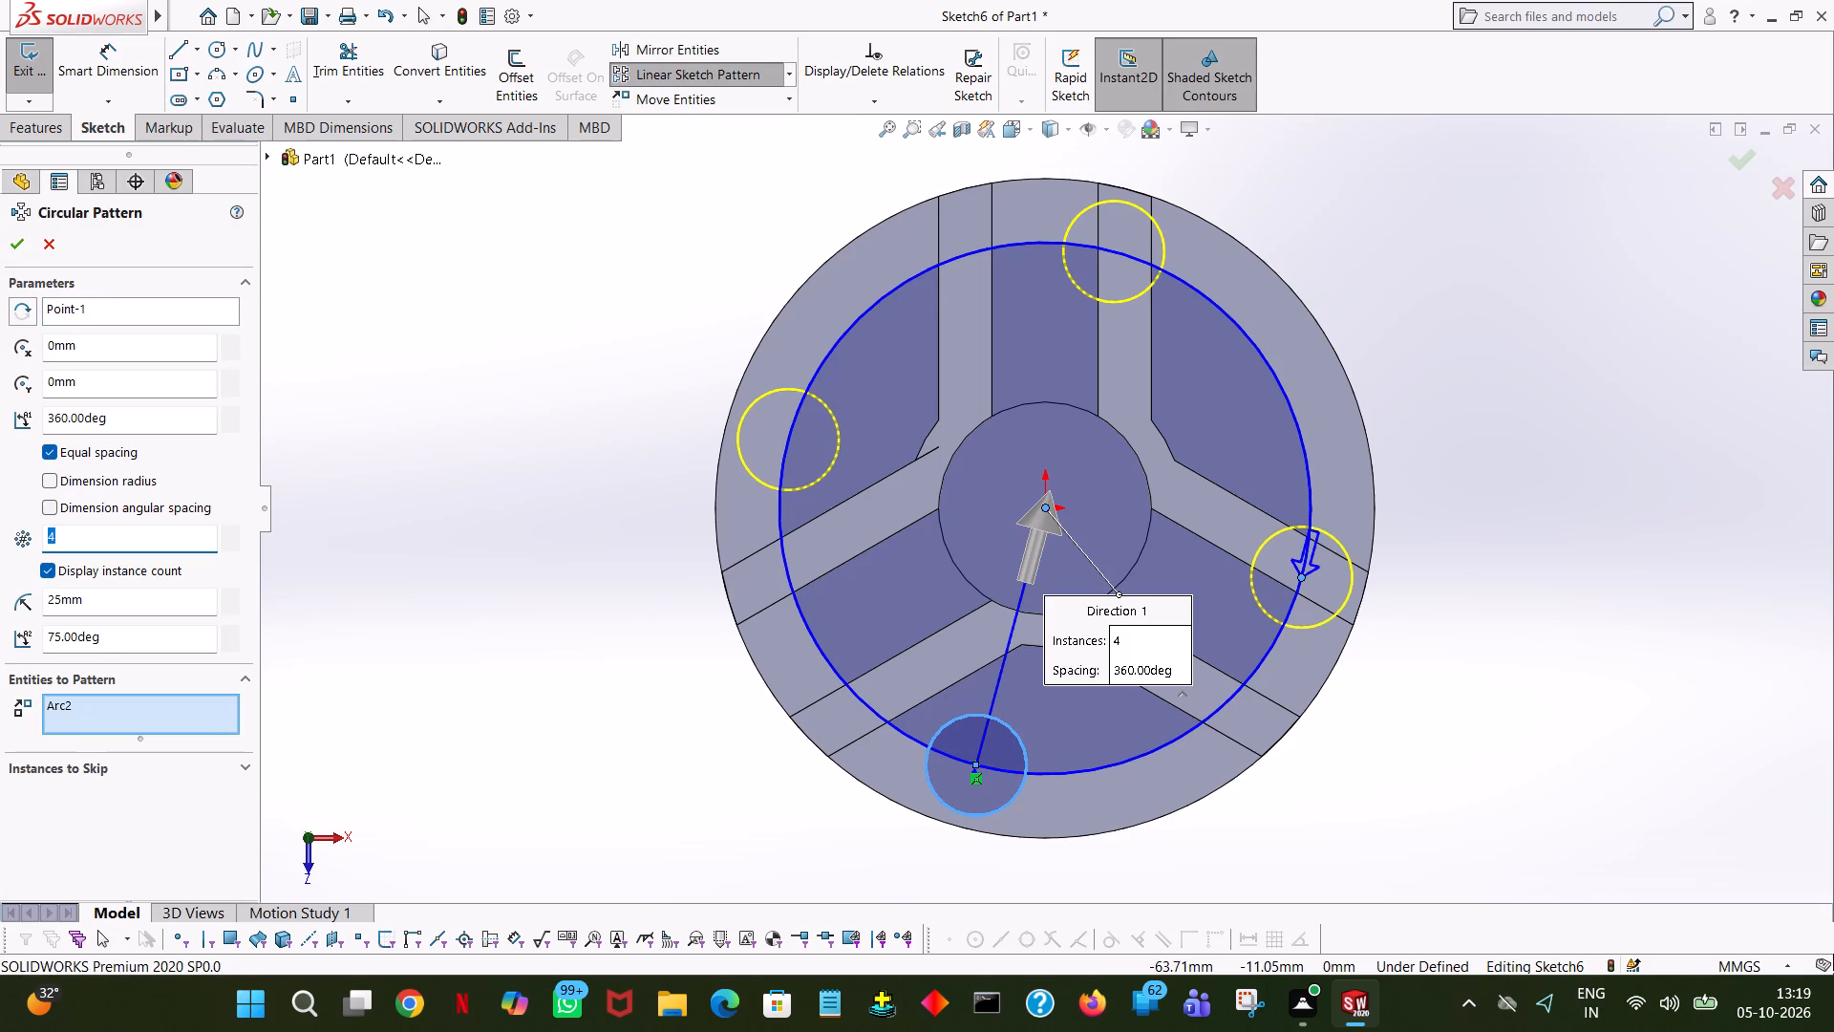
pyautogui.press('3')
pyautogui.click(526, 439)
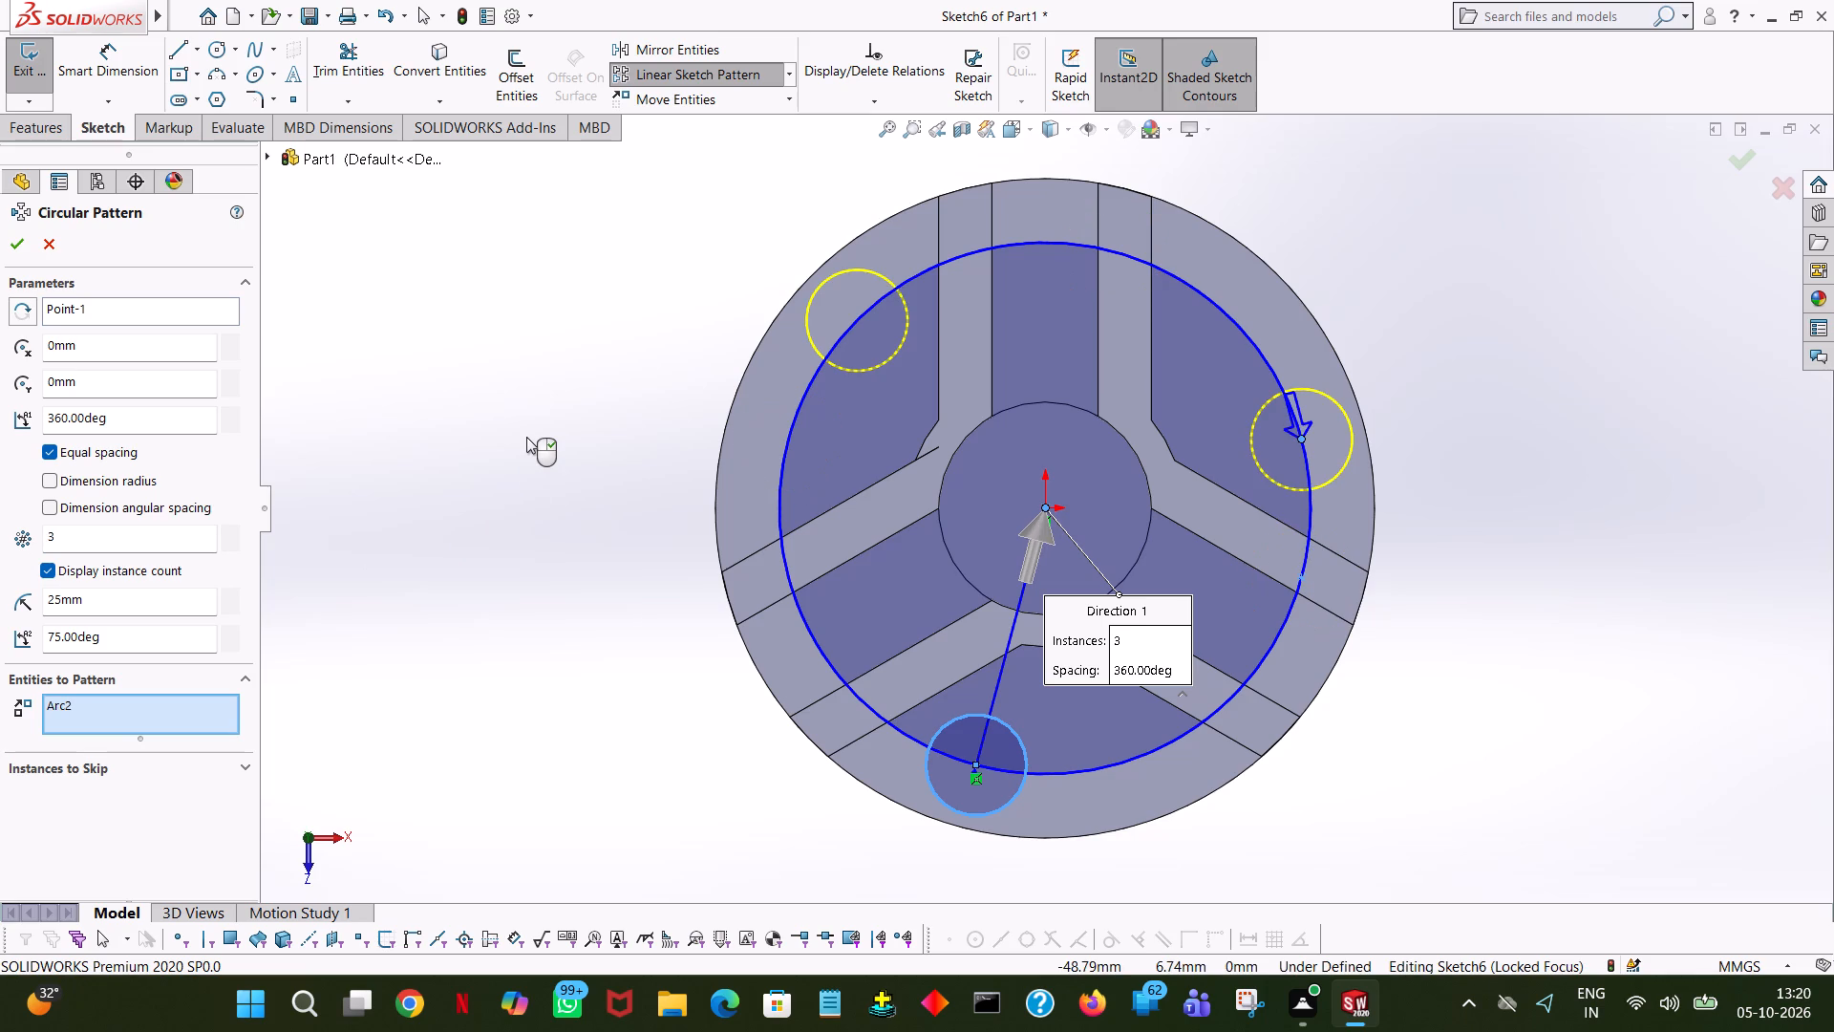
pyautogui.click(15, 243)
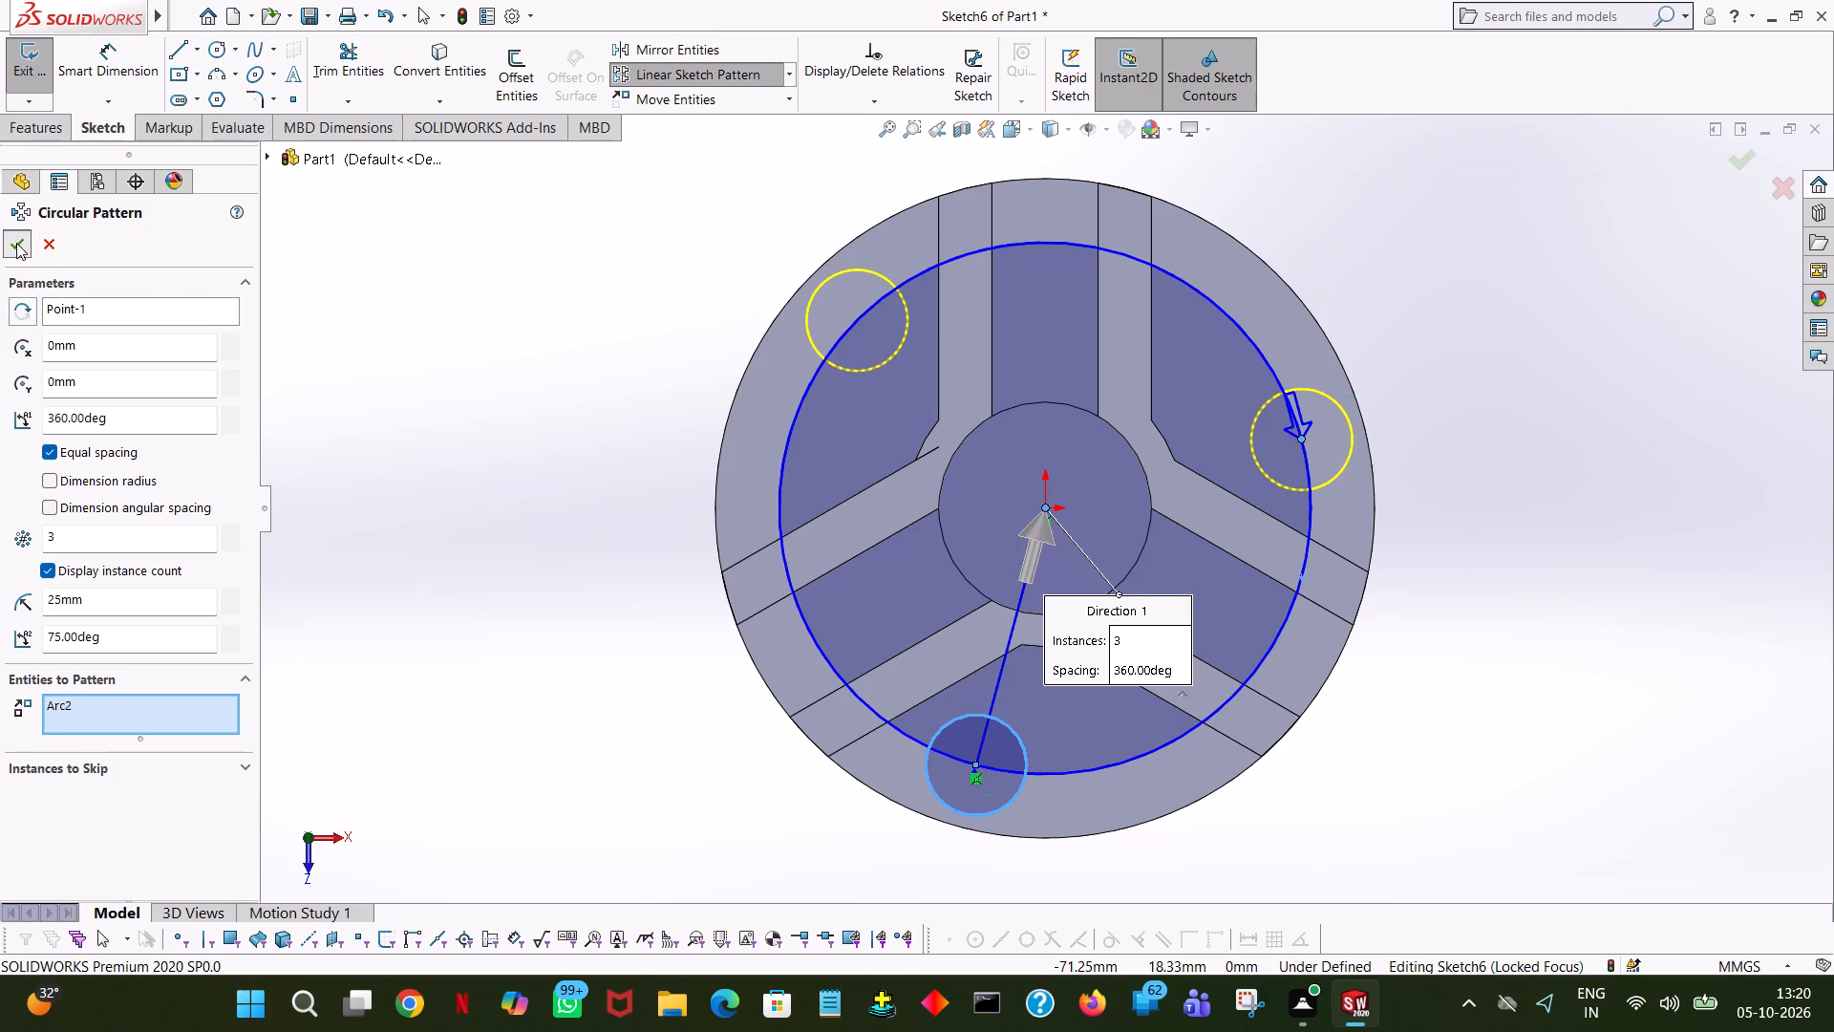
pyautogui.click(1574, 403)
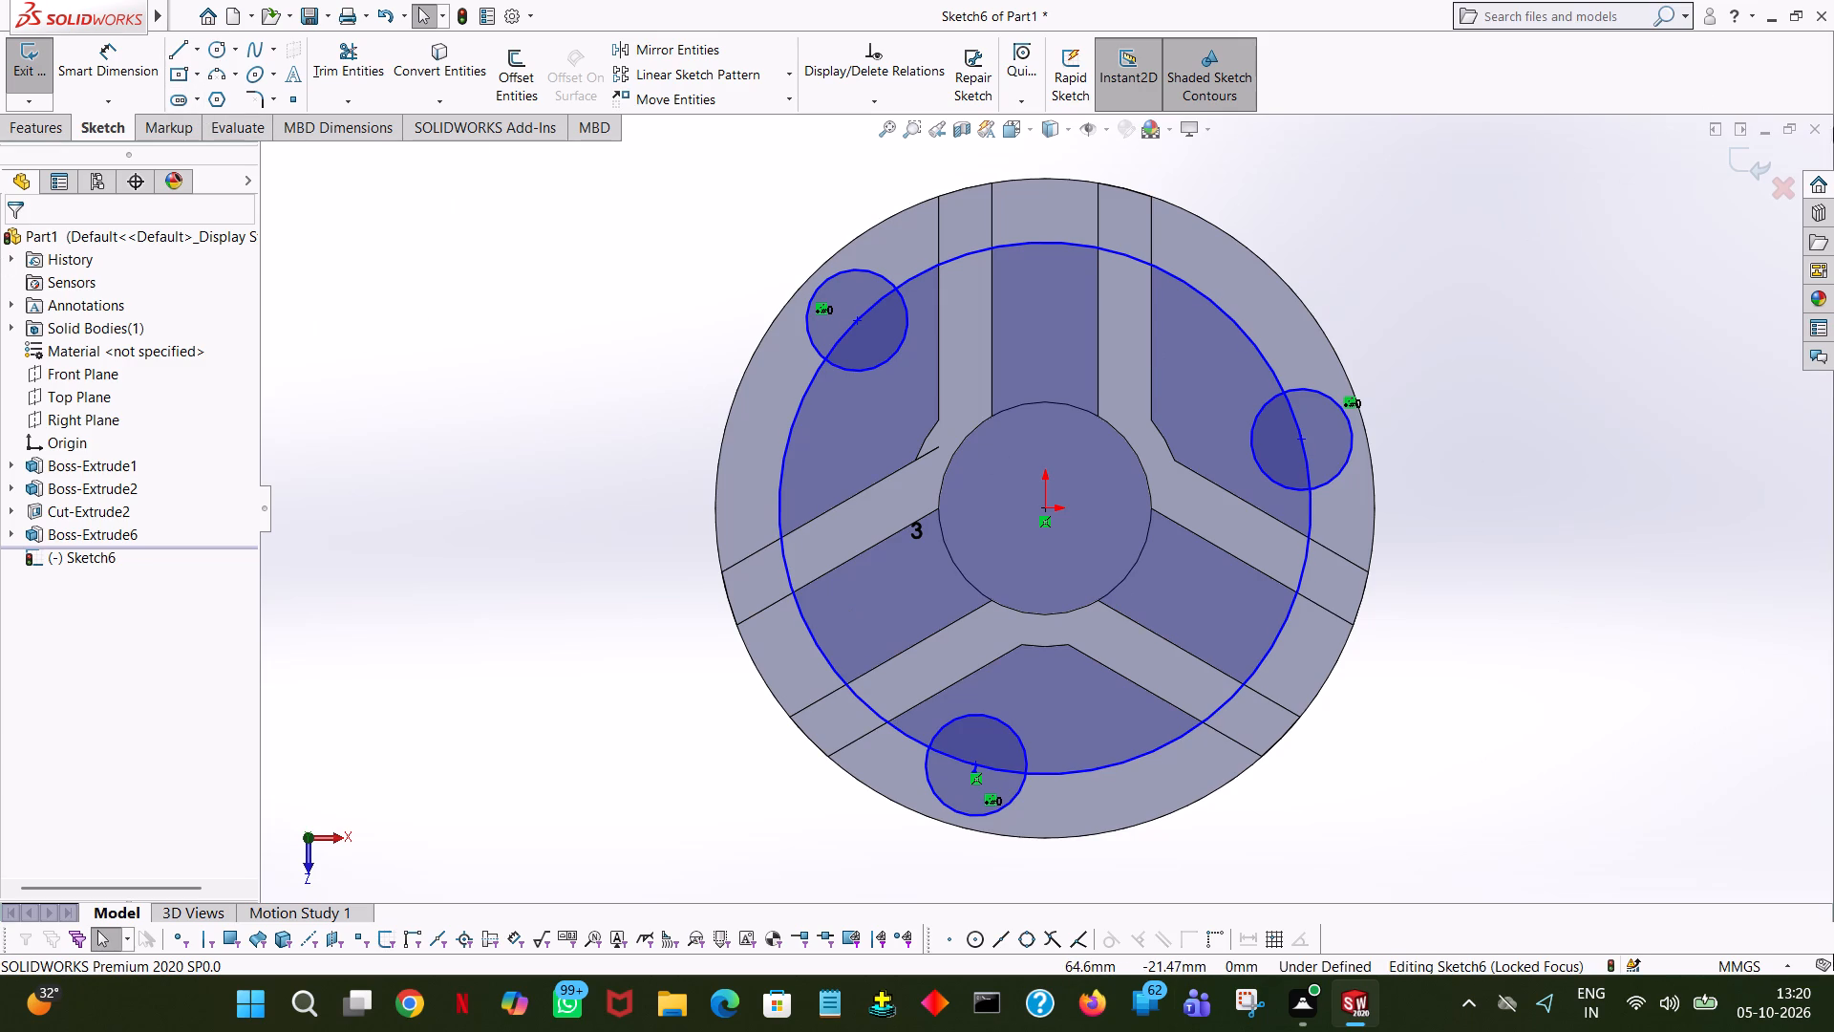
# Trim the 25 mm radius circle's arcs inside the three small circles, along with the leftover line stub.
pyautogui.click(345, 70)
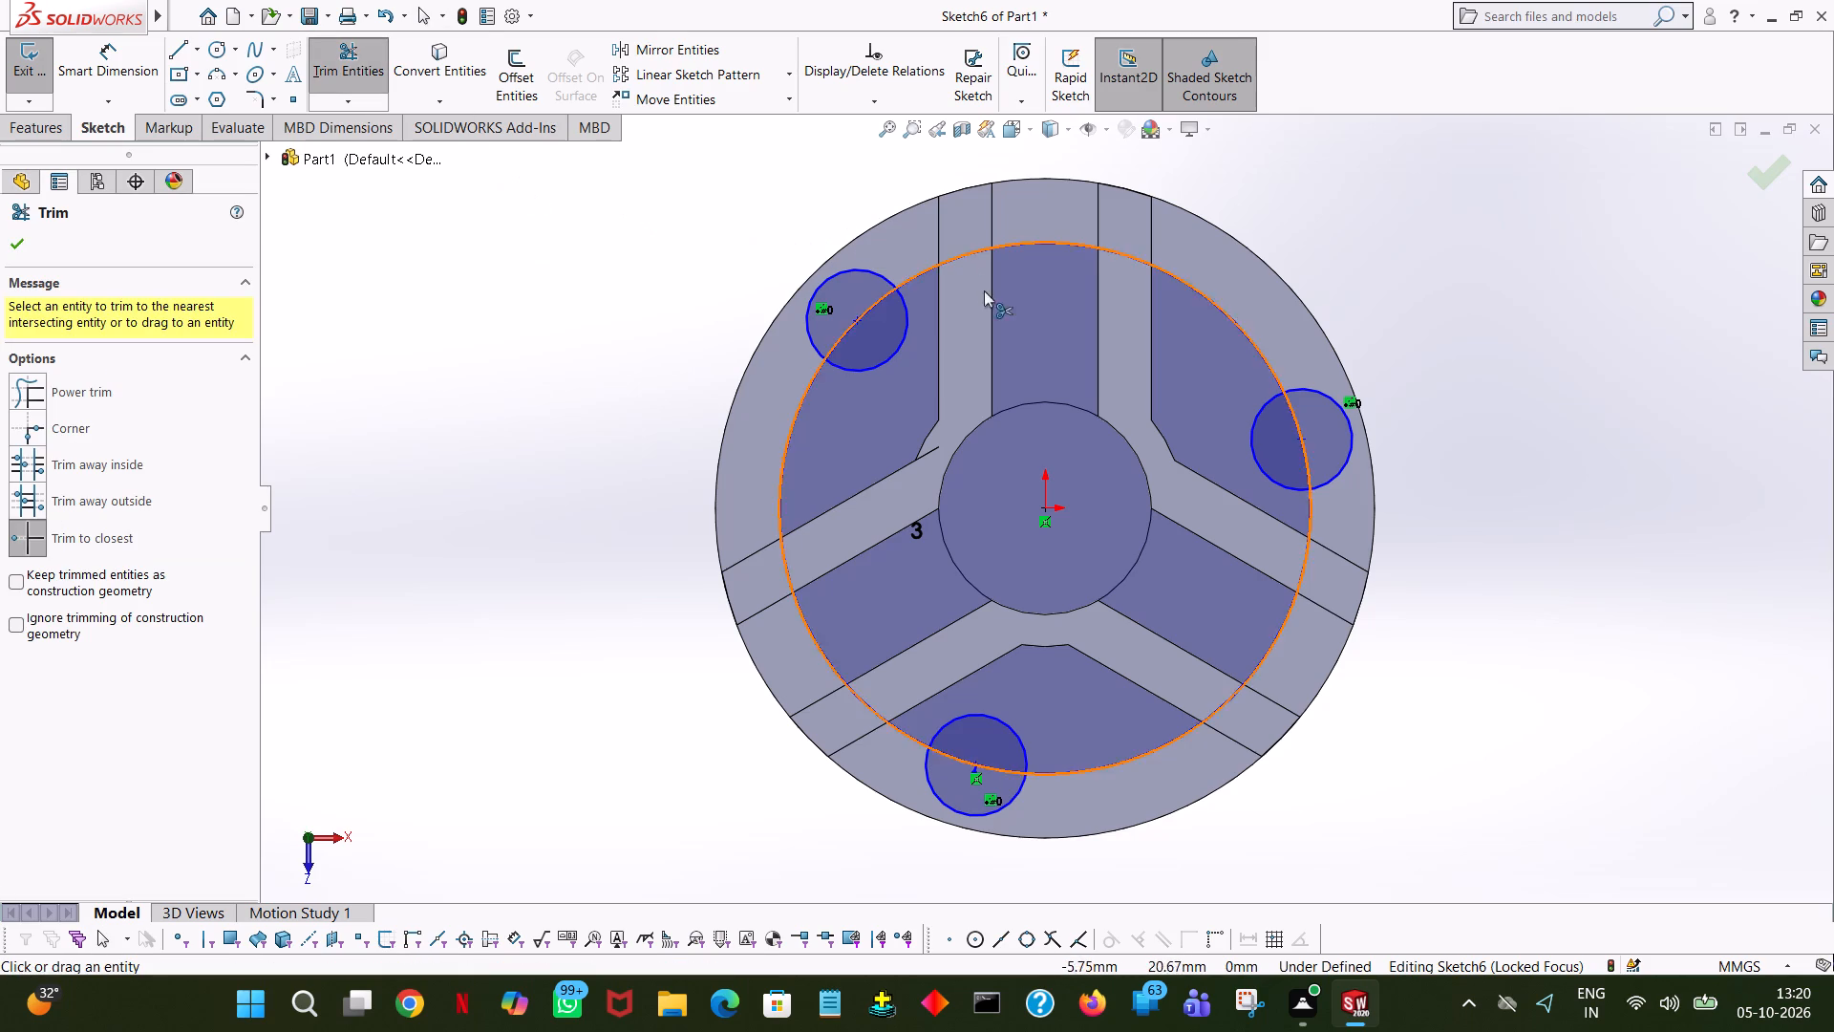
pyautogui.click(870, 309)
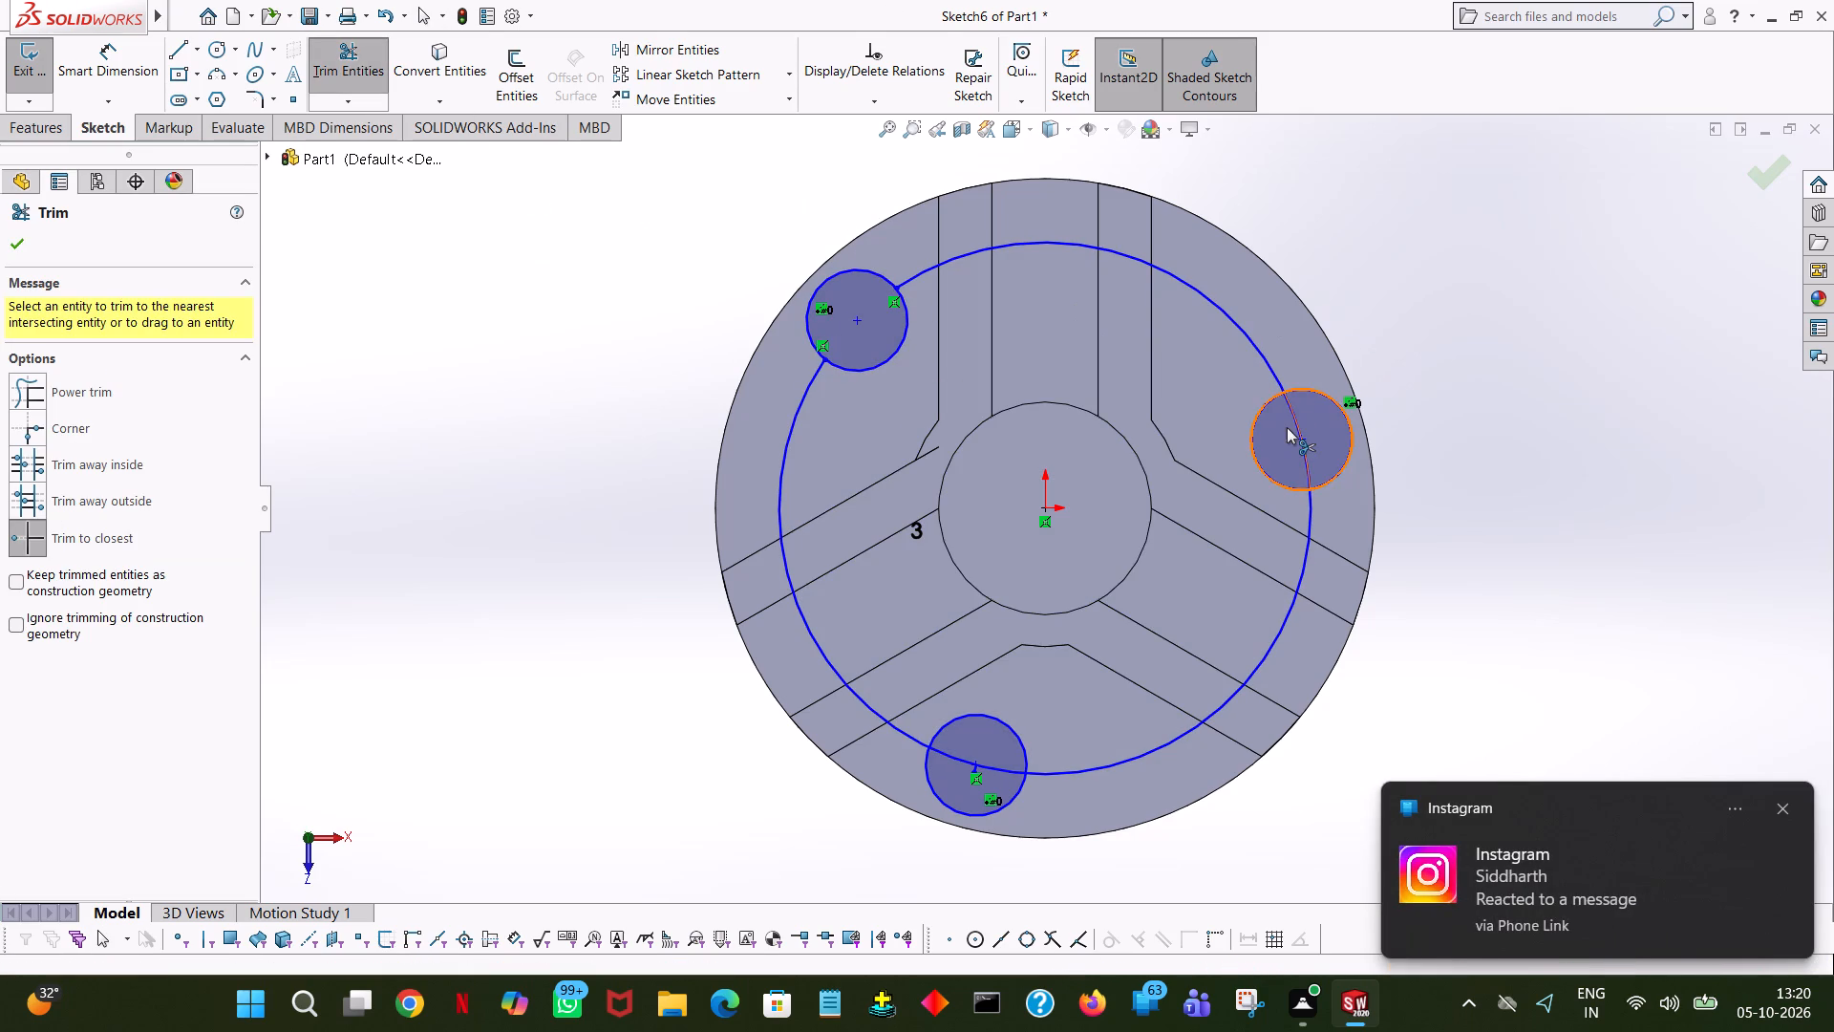
pyautogui.click(1295, 435)
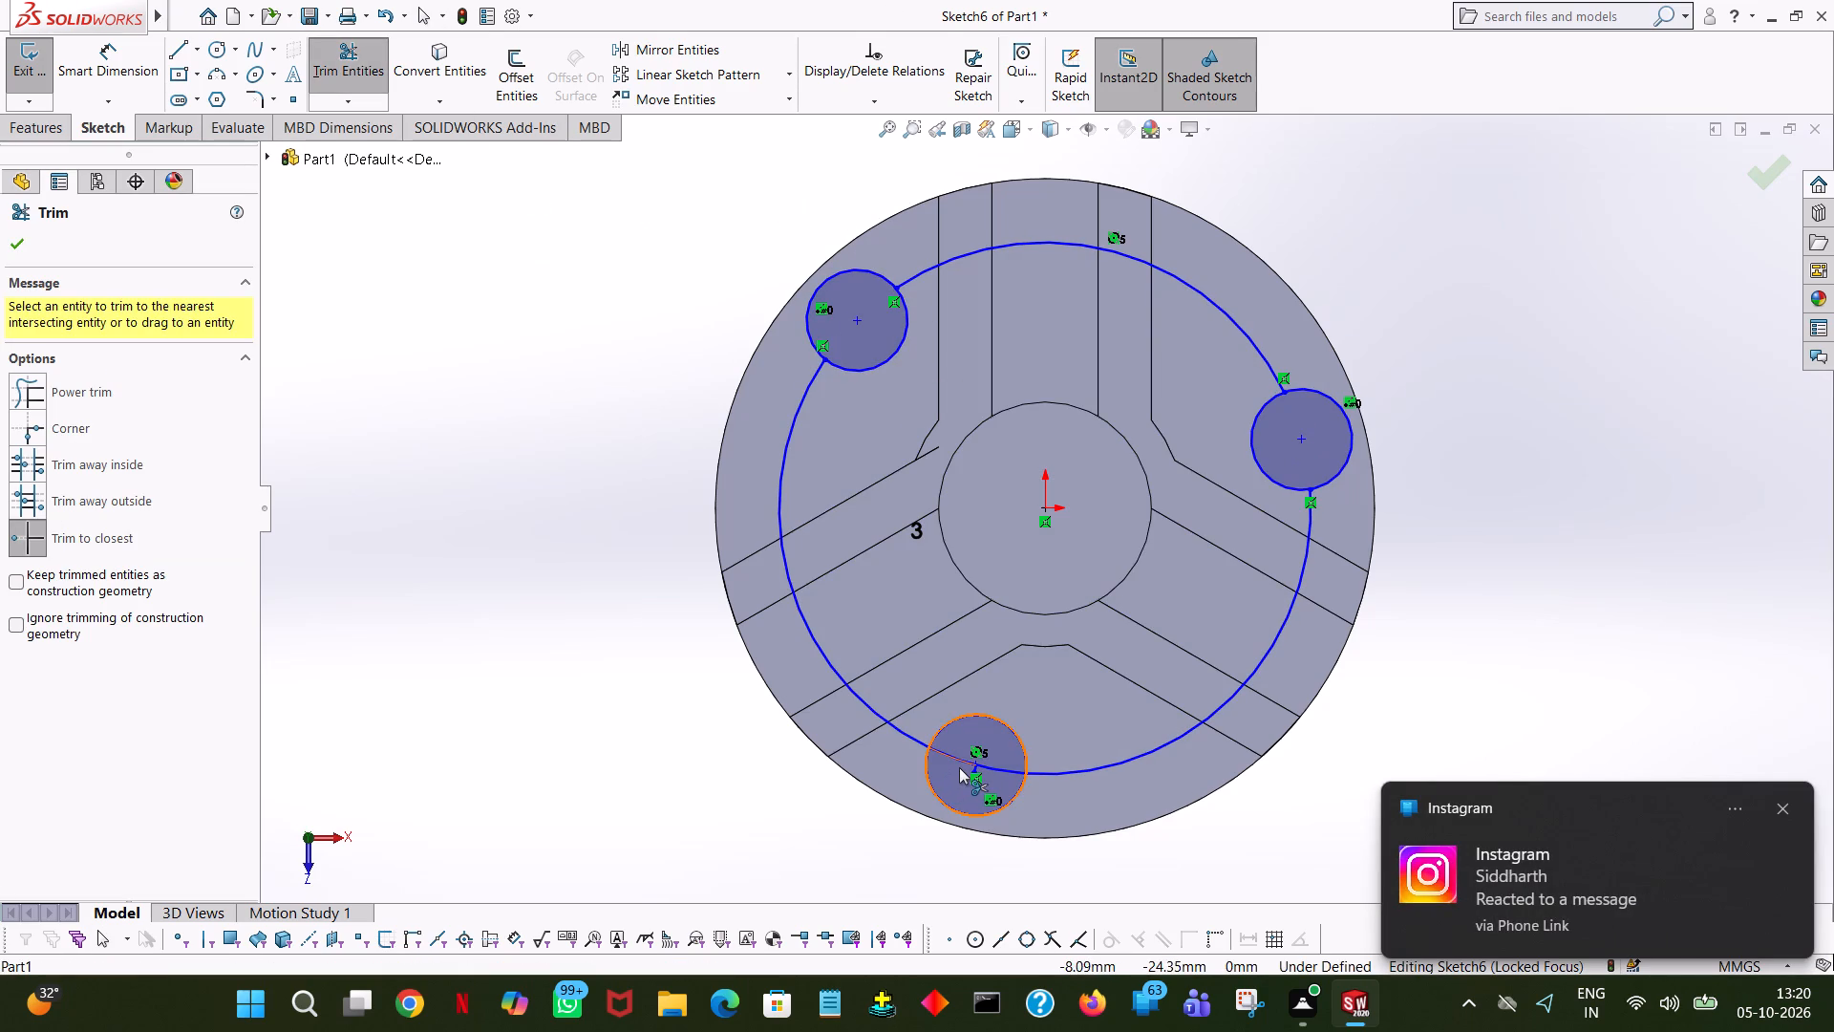
pyautogui.click(959, 766)
pyautogui.click(997, 774)
pyautogui.click(972, 768)
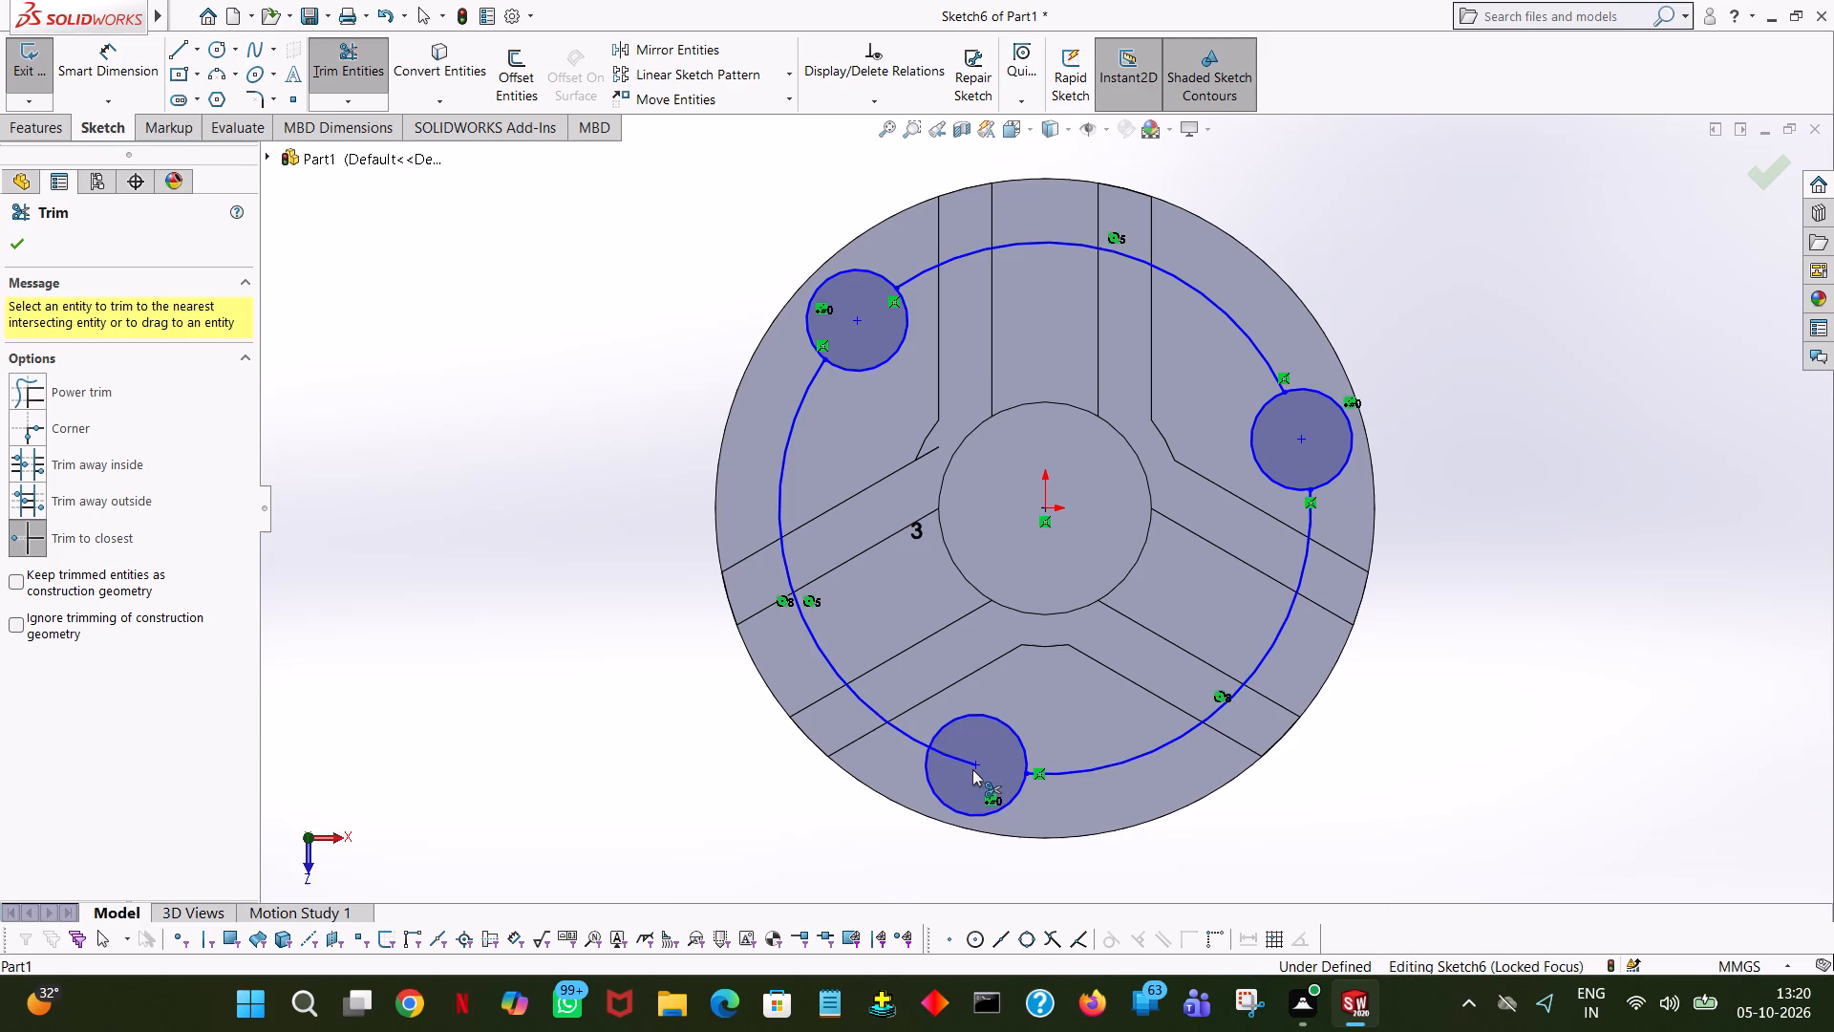
pyautogui.click(968, 765)
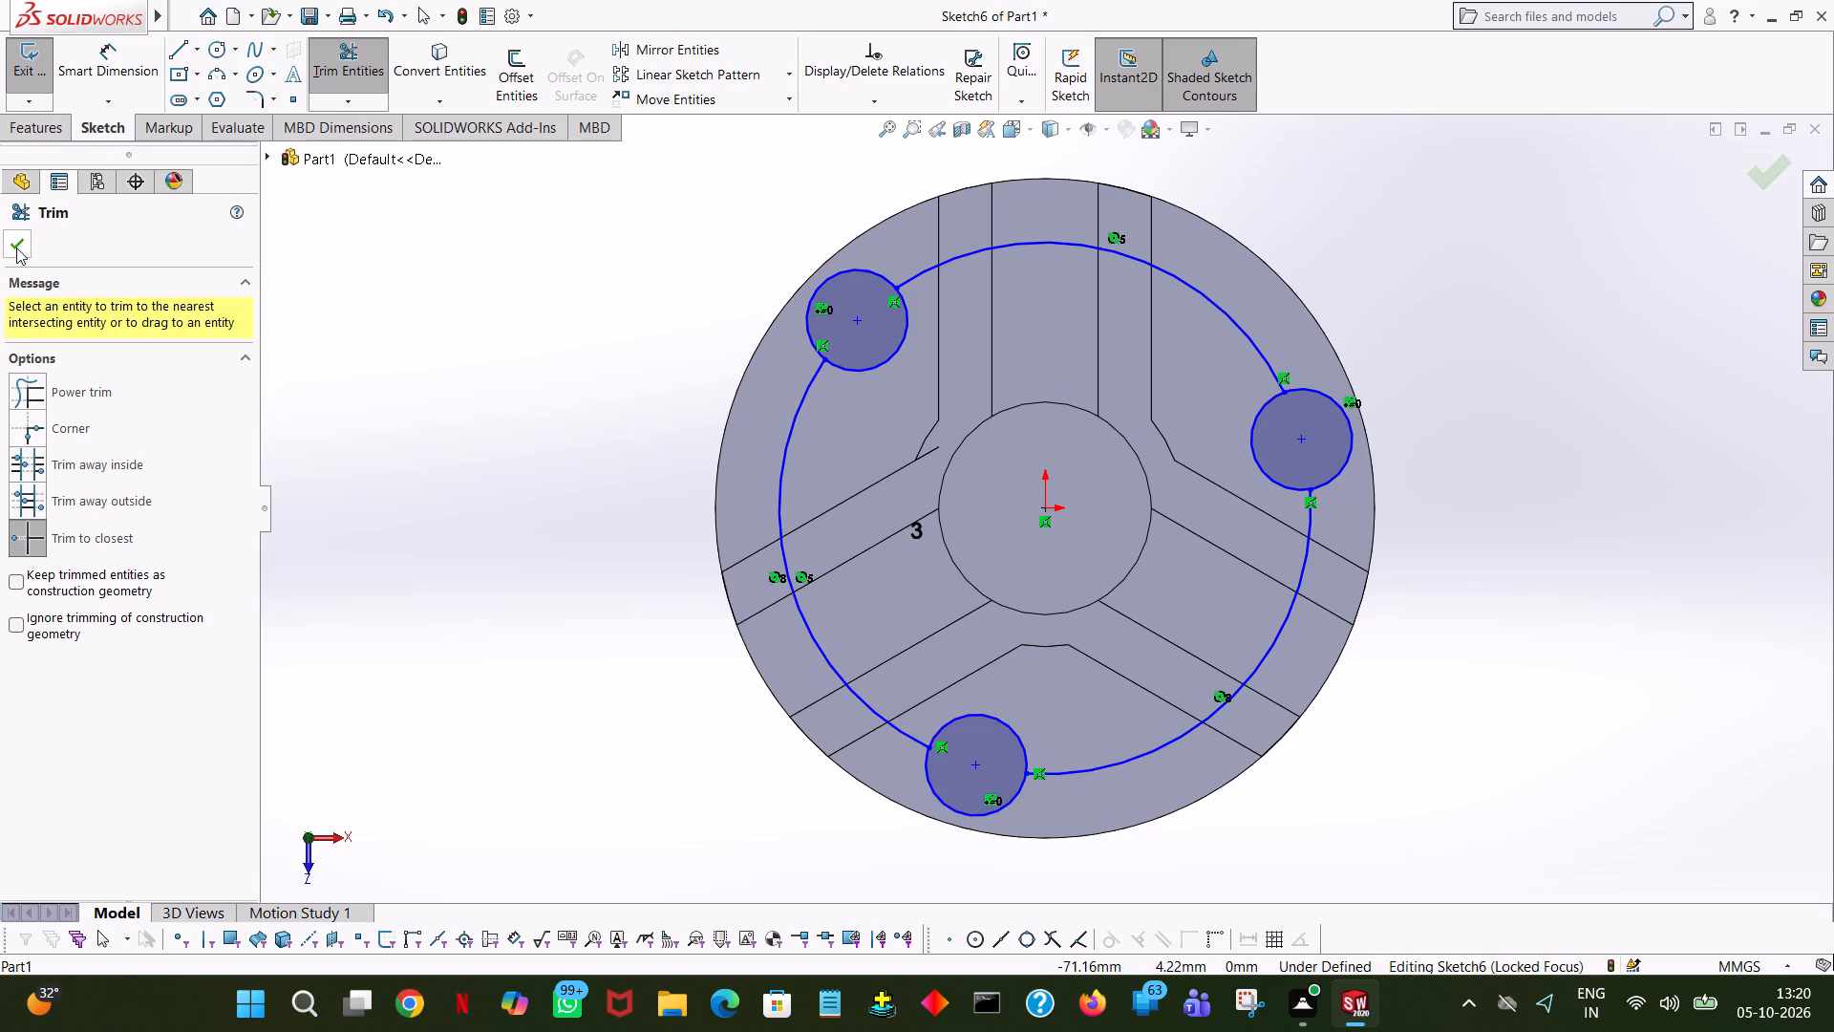
pyautogui.click(16, 249)
# Start an extruded cut into the base disc with the three small circles selected as its contours.
pyautogui.click(35, 139)
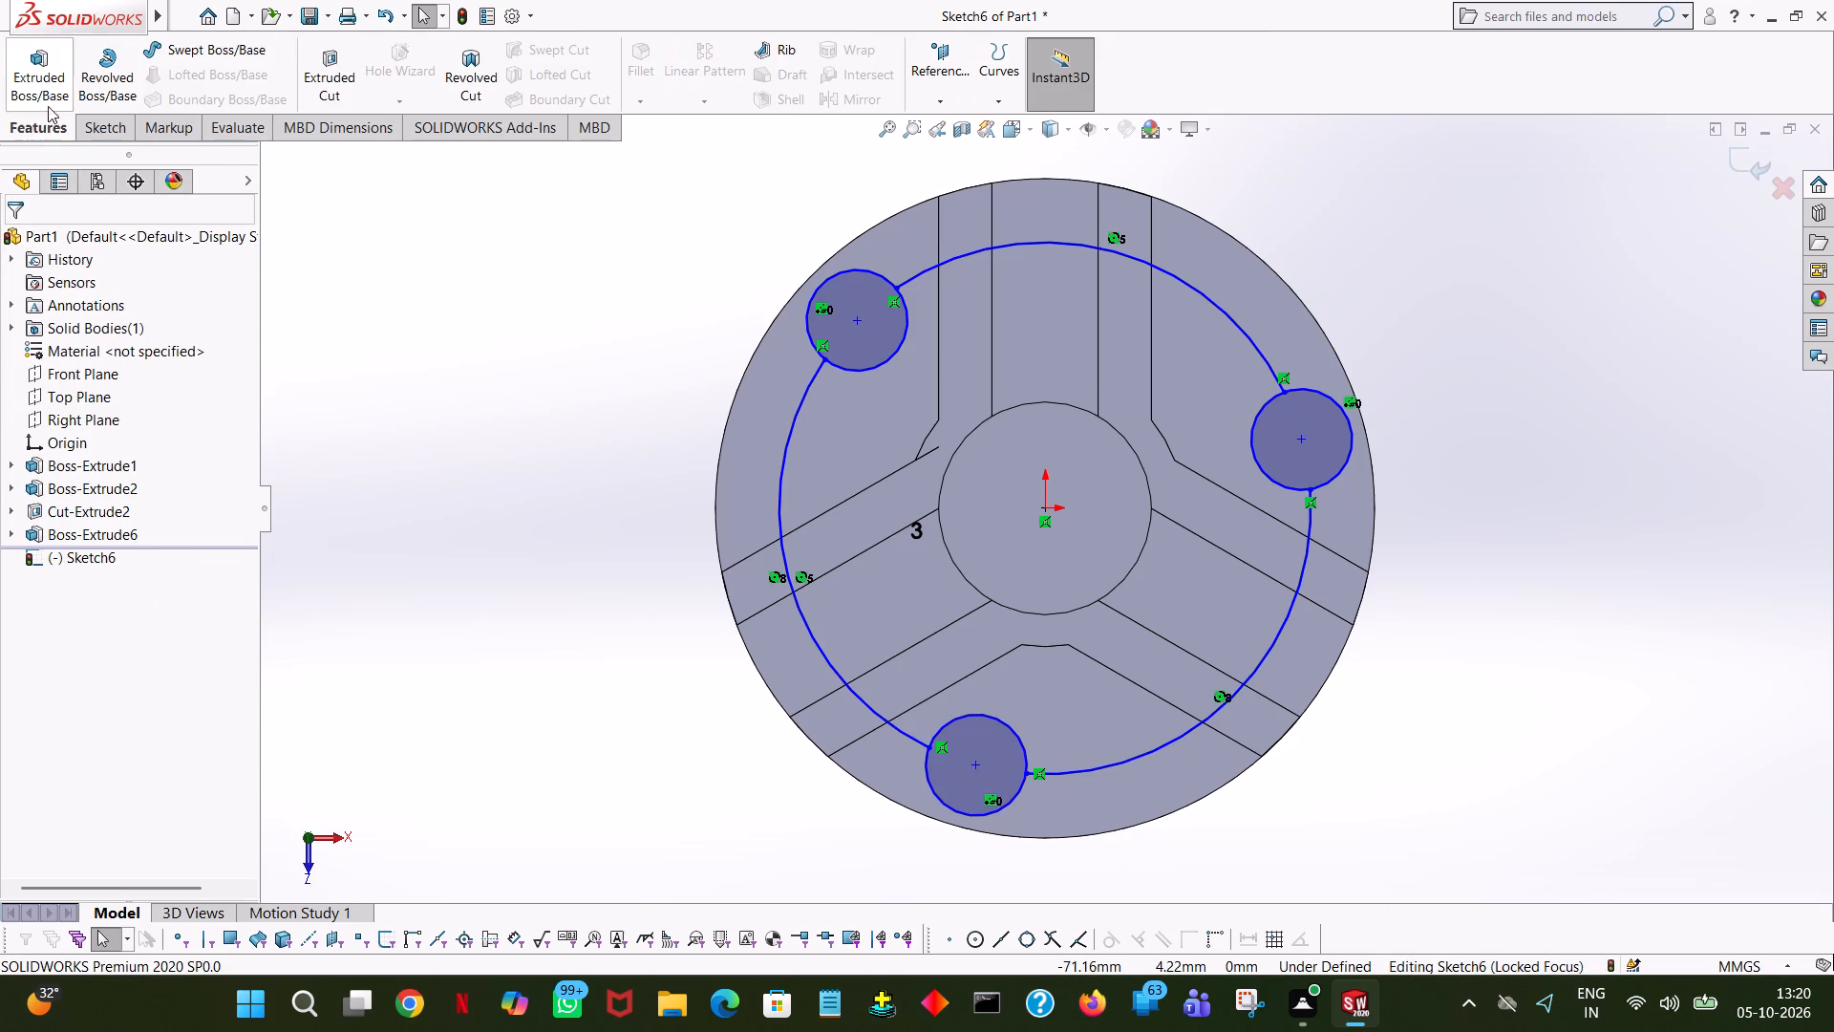
pyautogui.click(352, 72)
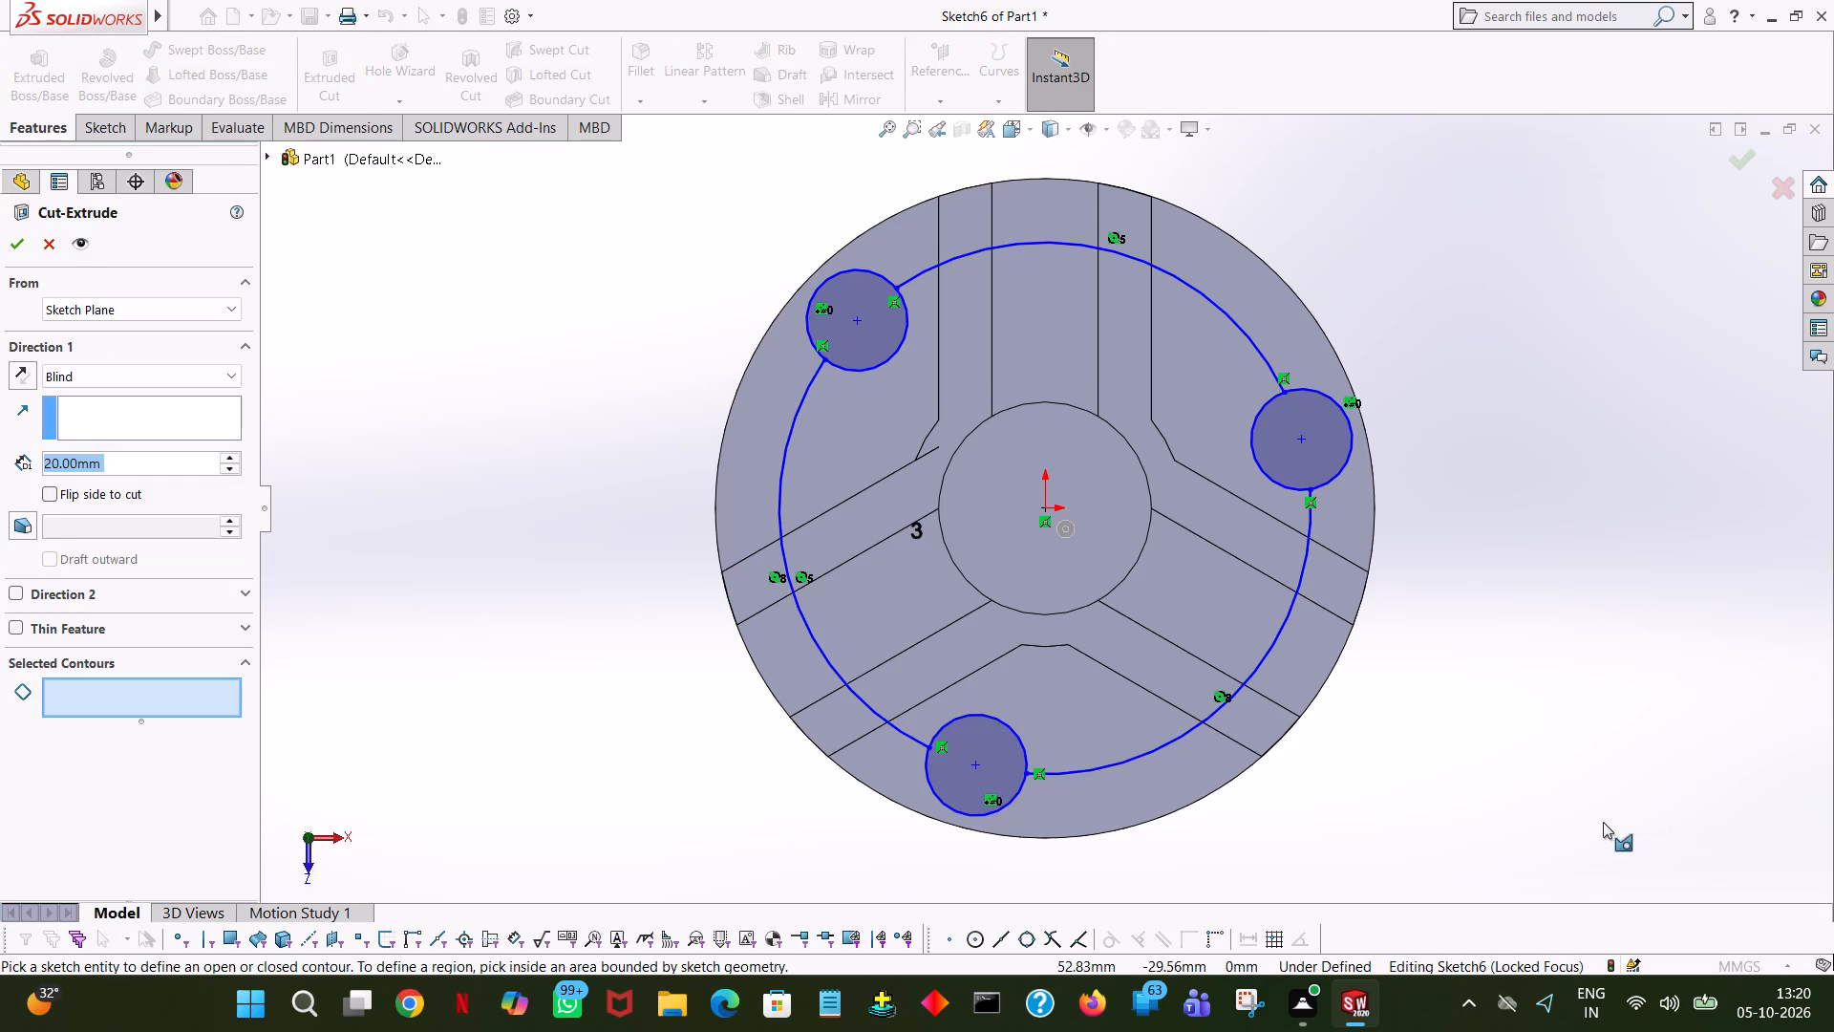
pyautogui.moveTo(1603, 822); pyautogui.dragTo(1569, 499, button='middle')
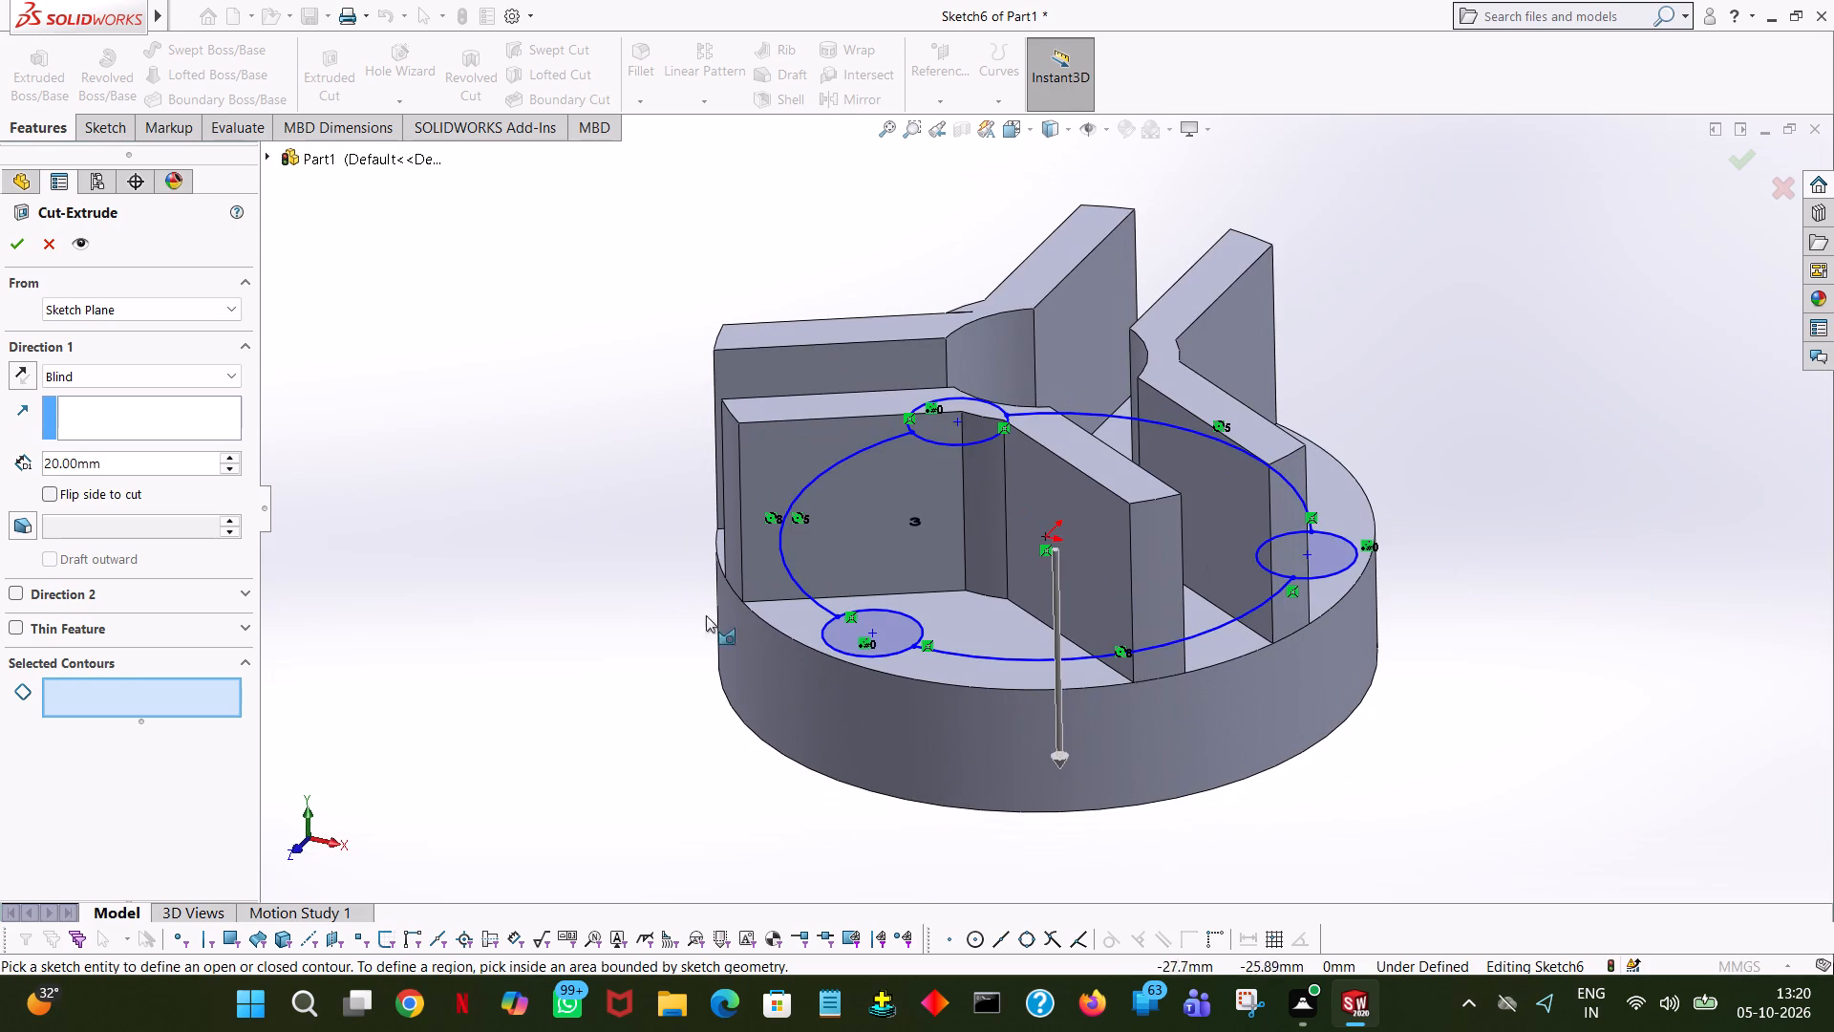
pyautogui.click(867, 627)
pyautogui.click(1344, 548)
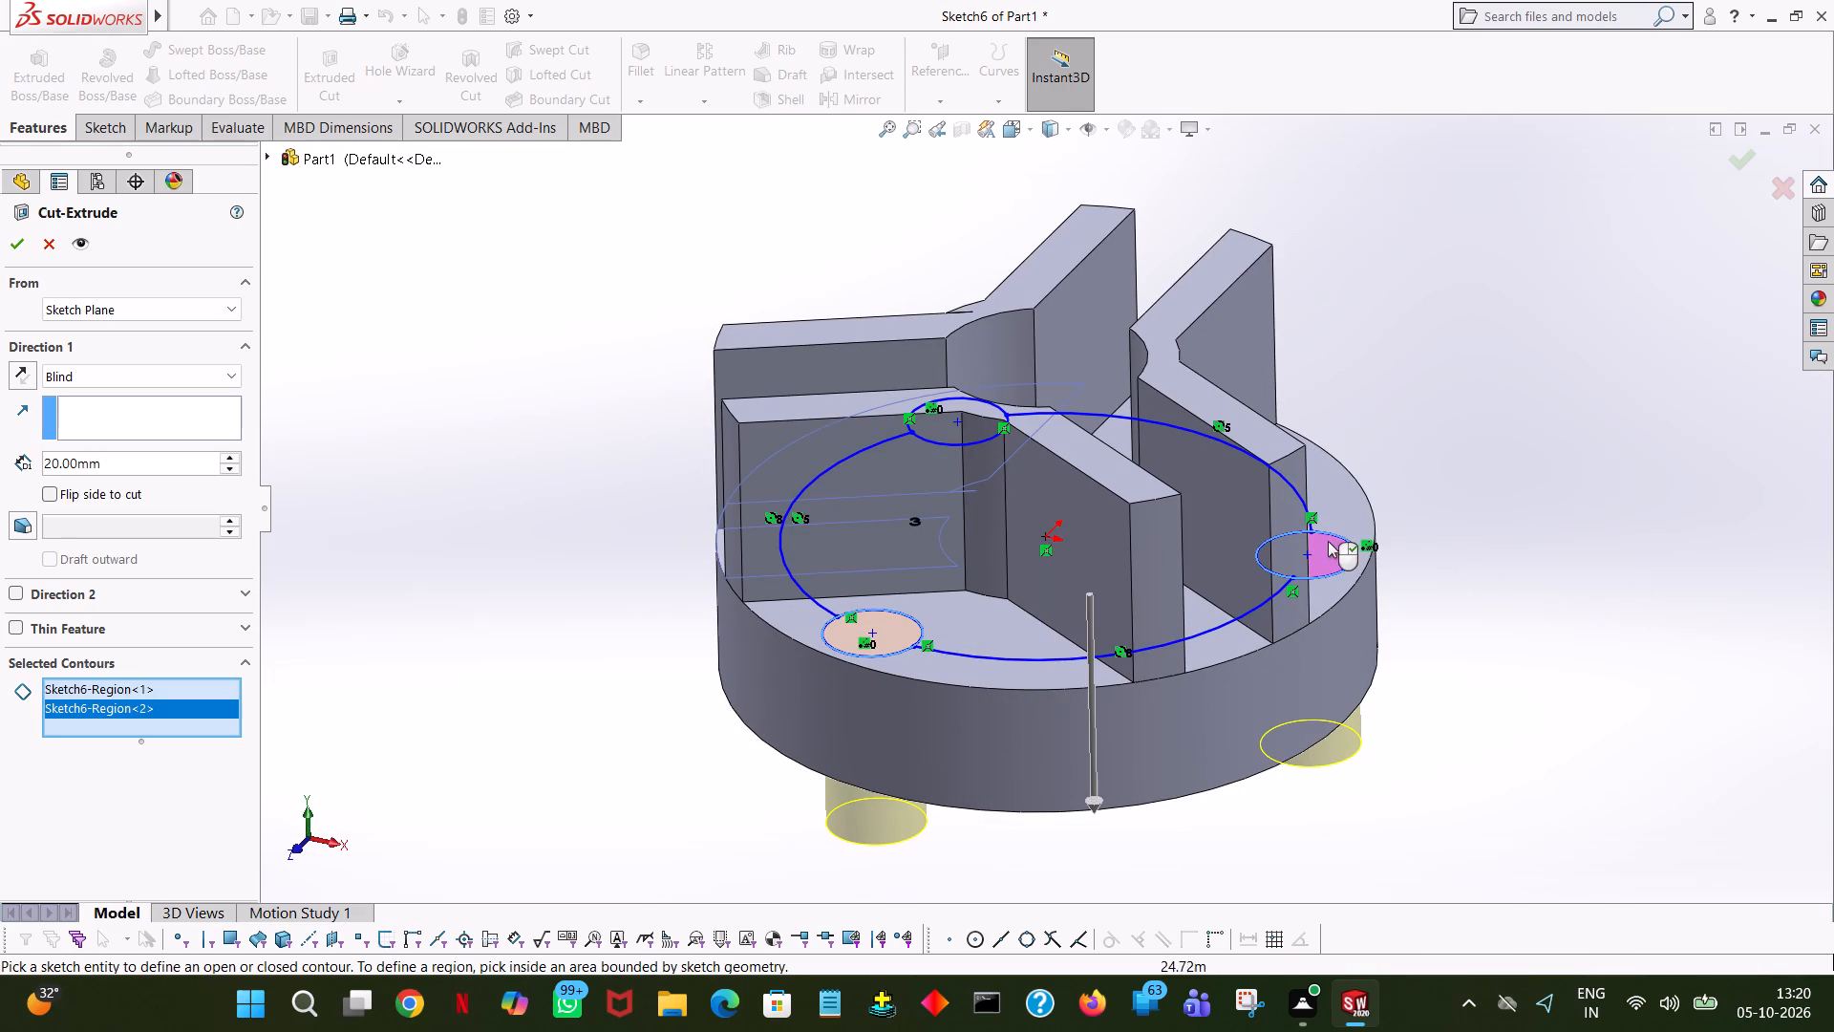
pyautogui.click(1291, 541)
pyautogui.moveTo(1293, 578); pyautogui.dragTo(1296, 653, button='middle')
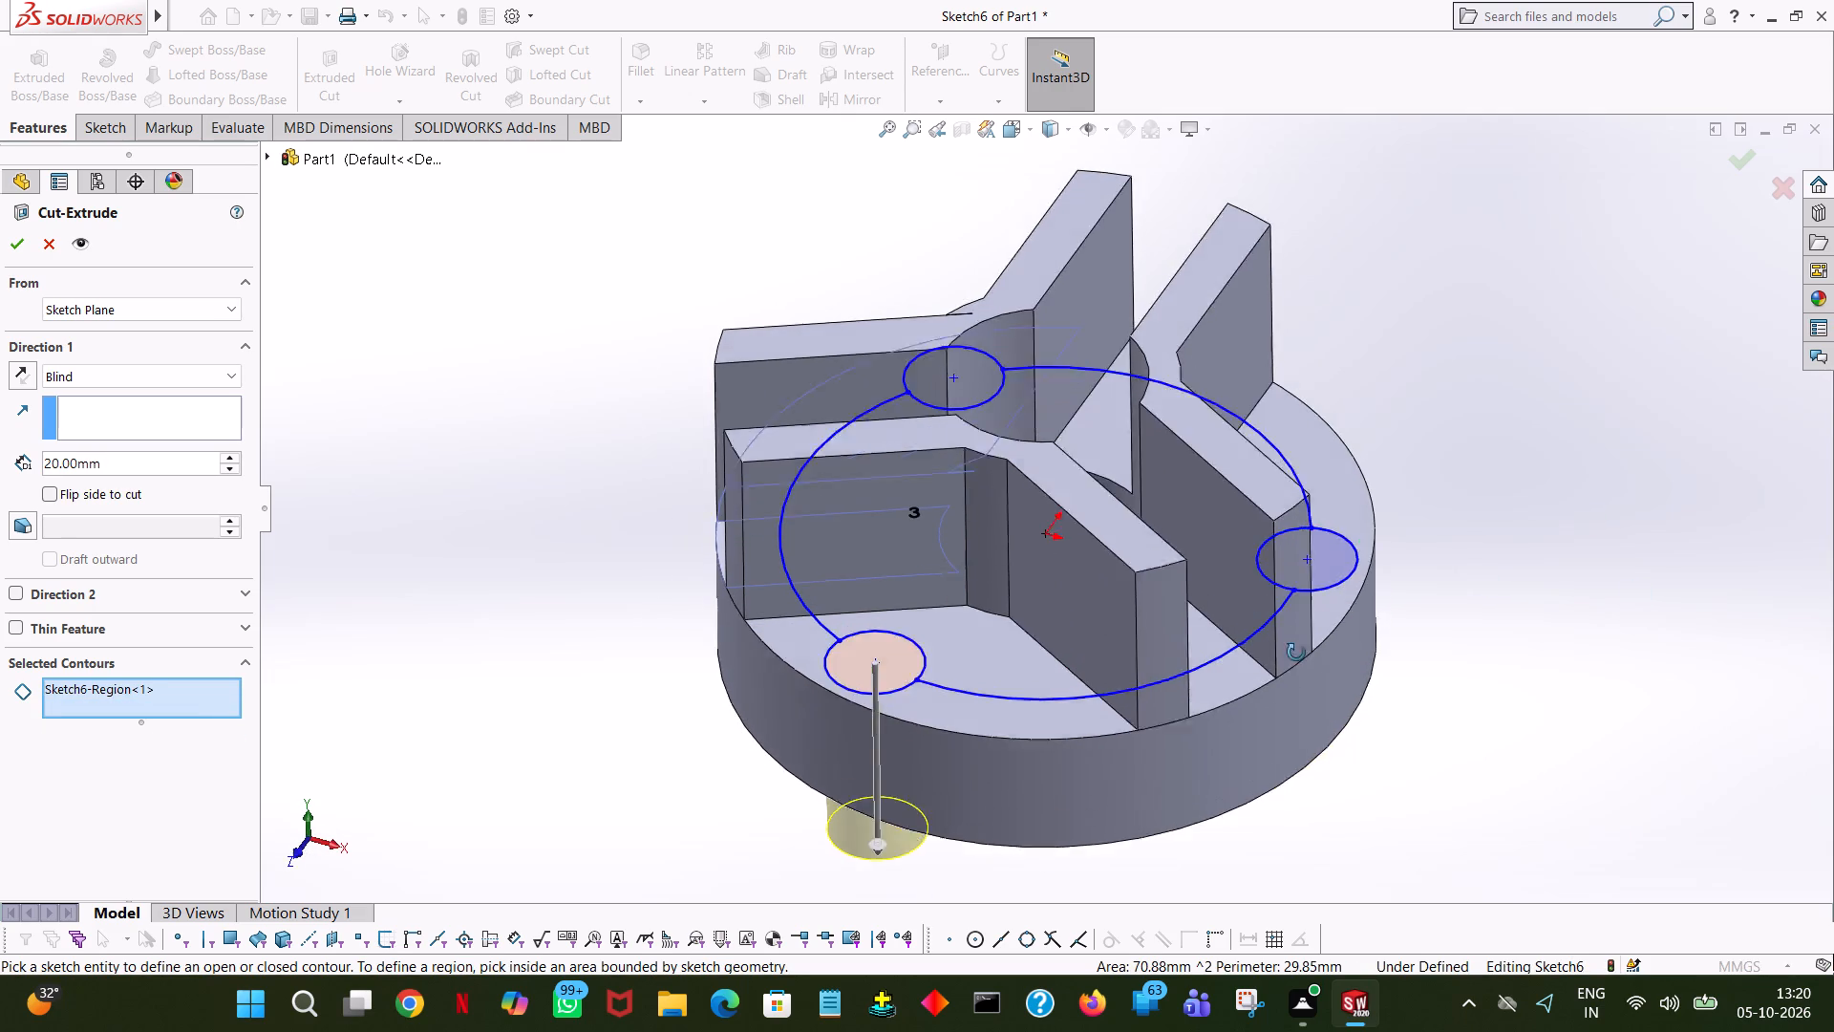
pyautogui.moveTo(1296, 653); pyautogui.dragTo(1290, 803, button='middle')
pyautogui.click(1282, 571)
pyautogui.click(951, 277)
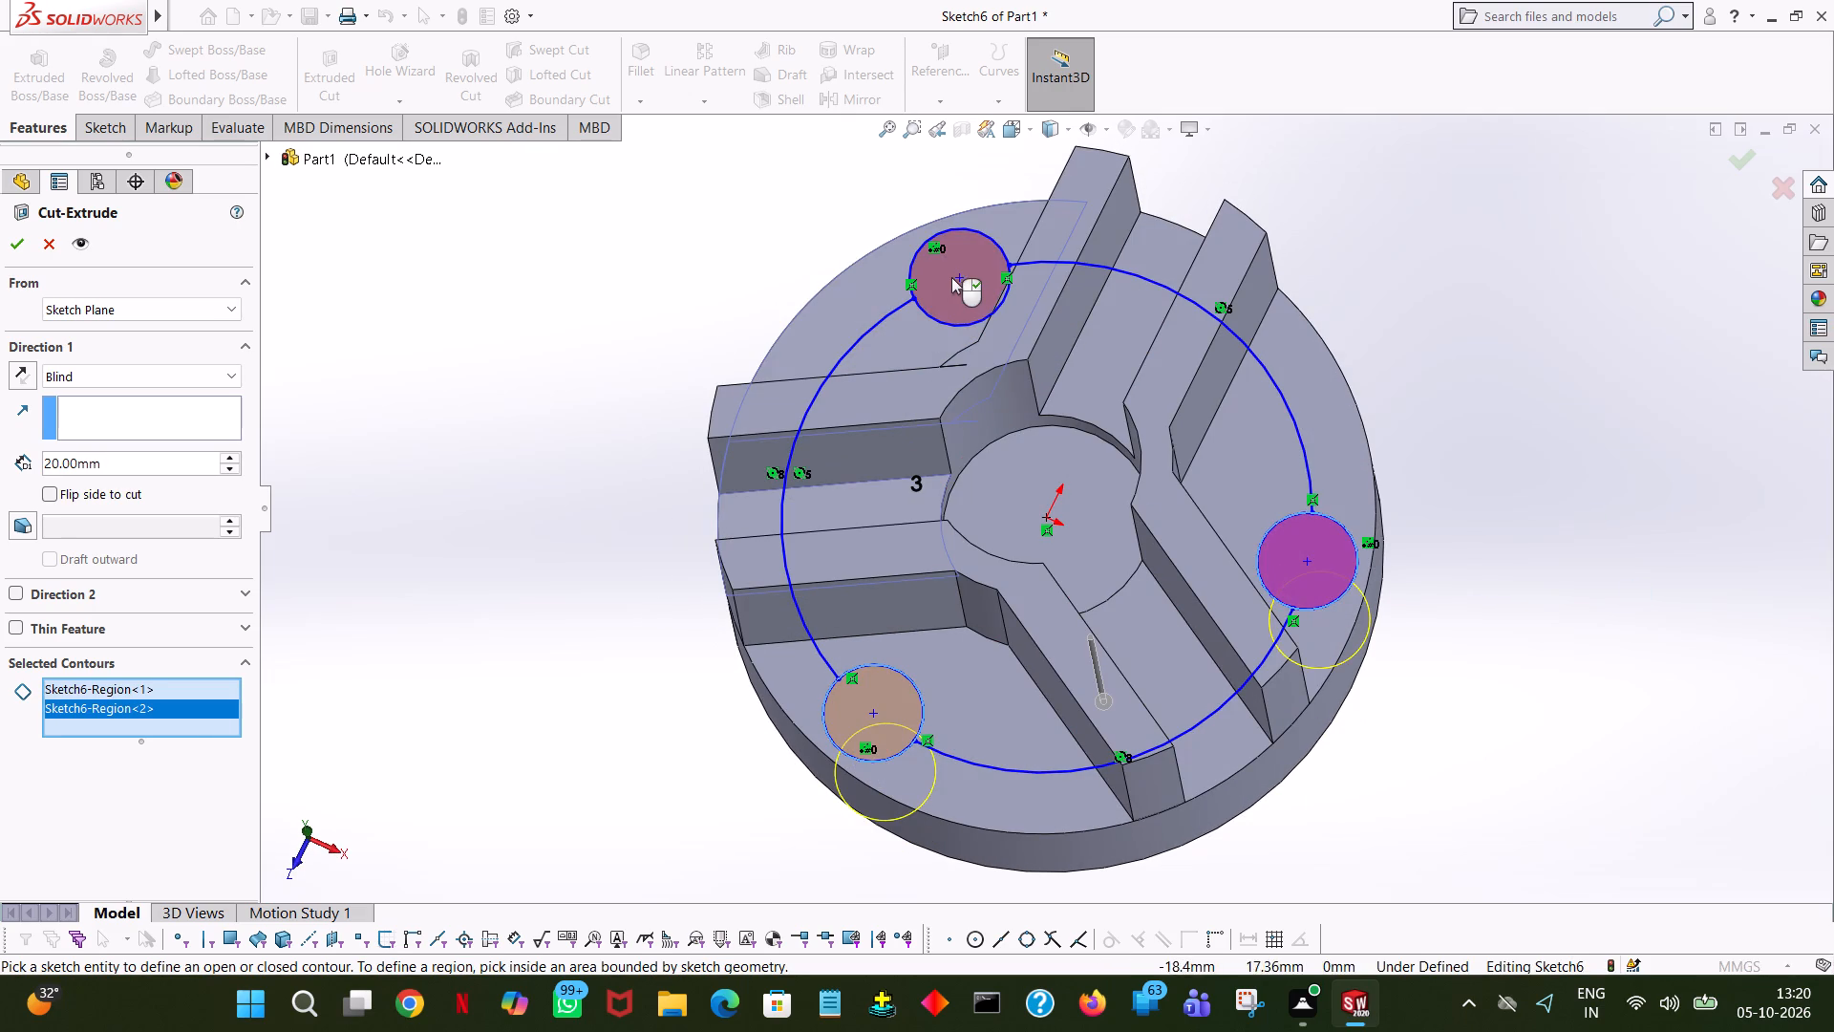
pyautogui.moveTo(1473, 726); pyautogui.dragTo(1487, 307, button='middle')
pyautogui.middleClick(1491, 370)
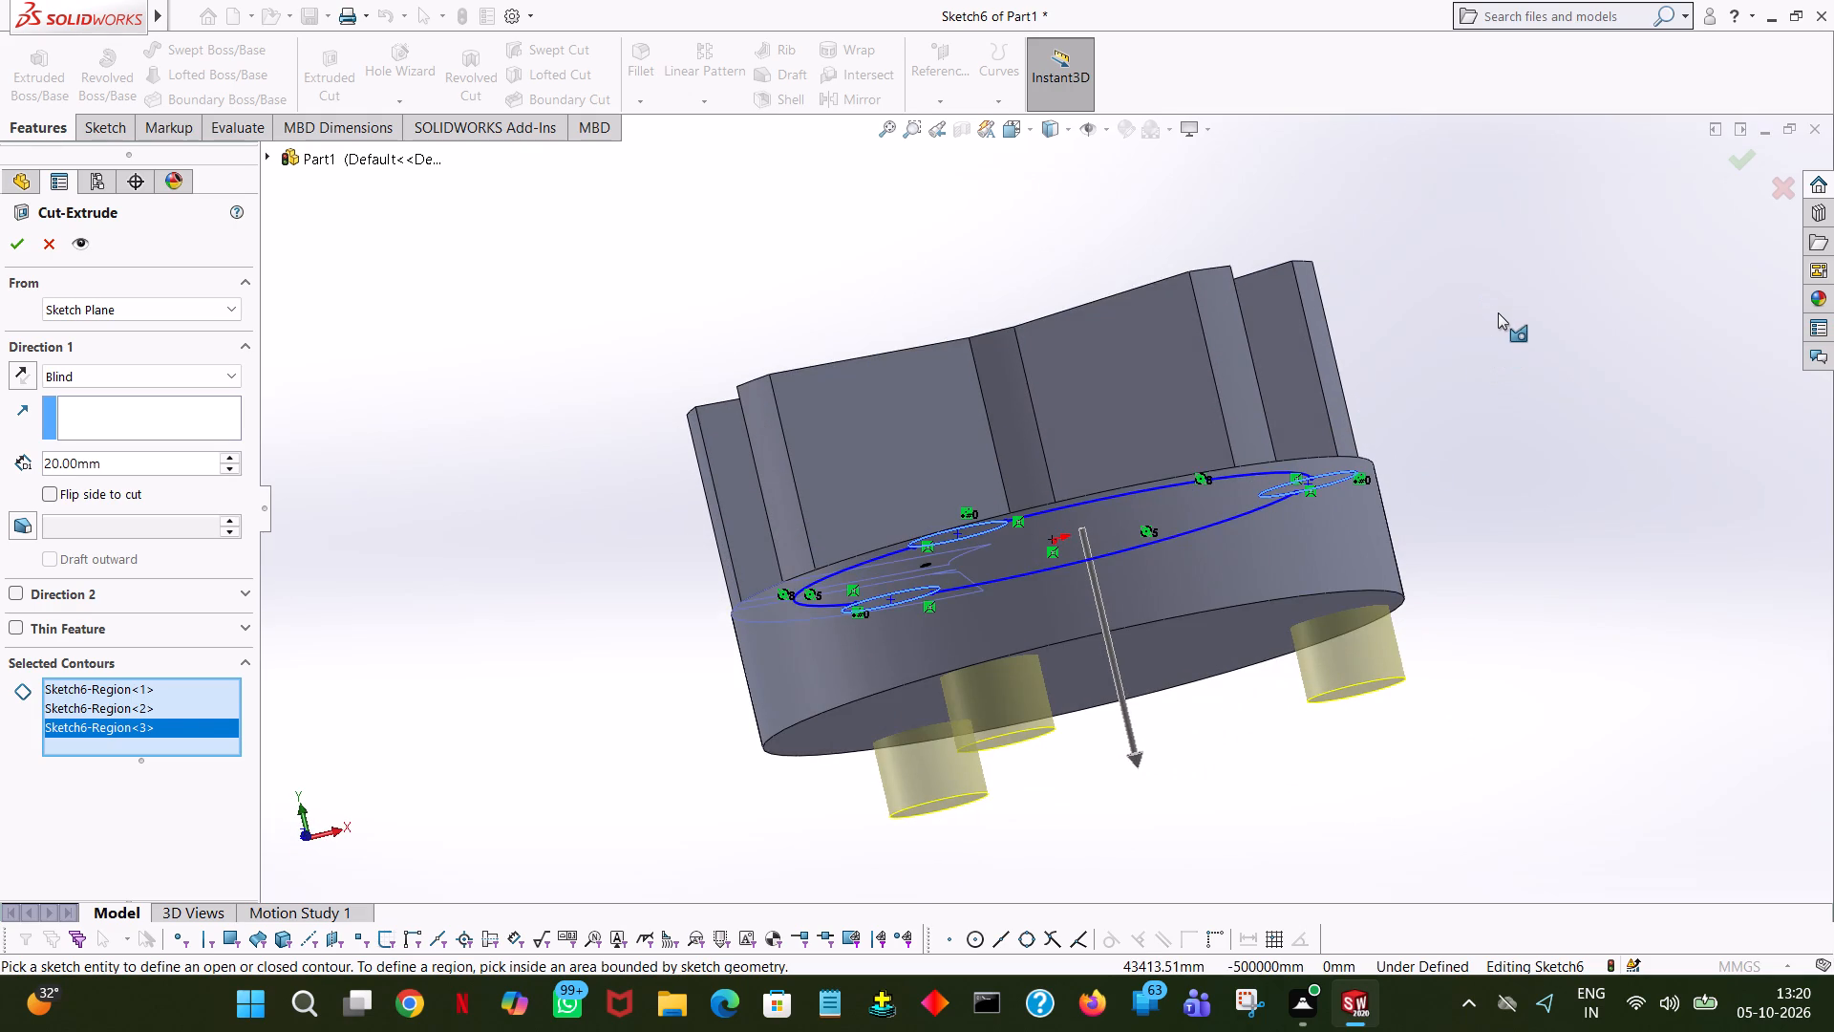
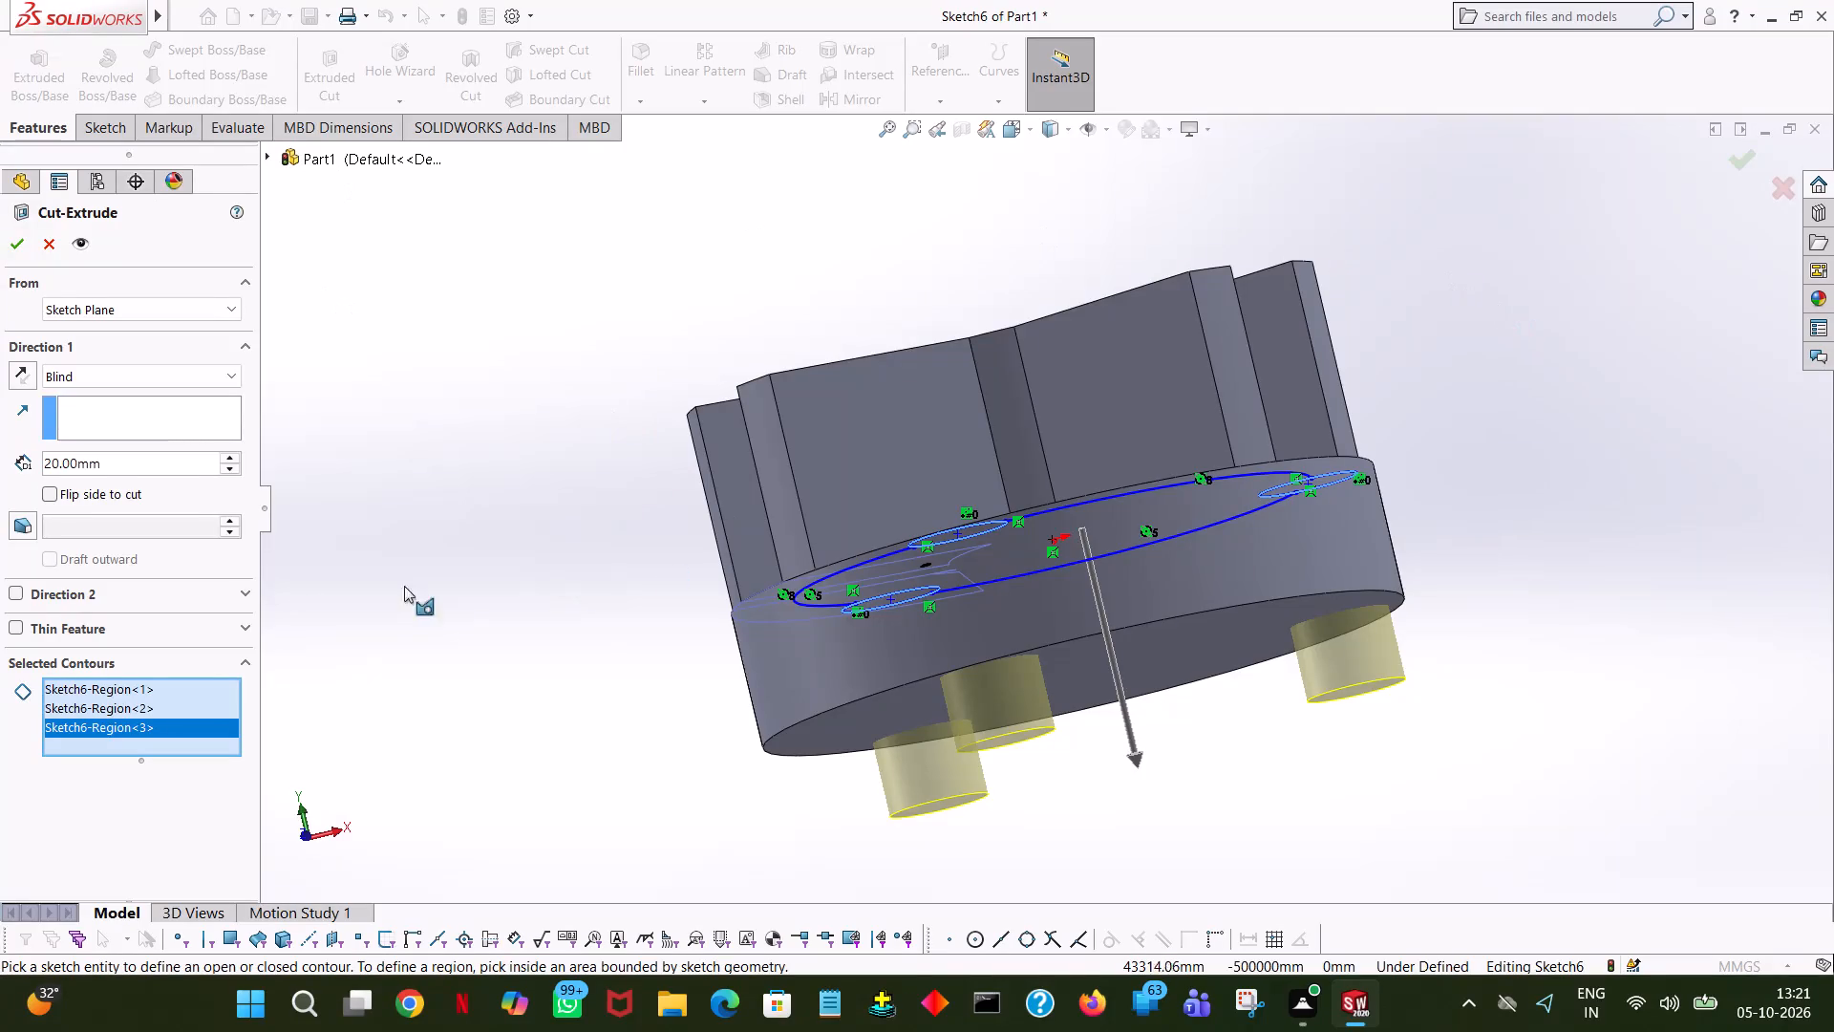
# Cut the three small circle contours 5 mm blind into the top of the base disc.
pyautogui.doubleClick(162, 461)
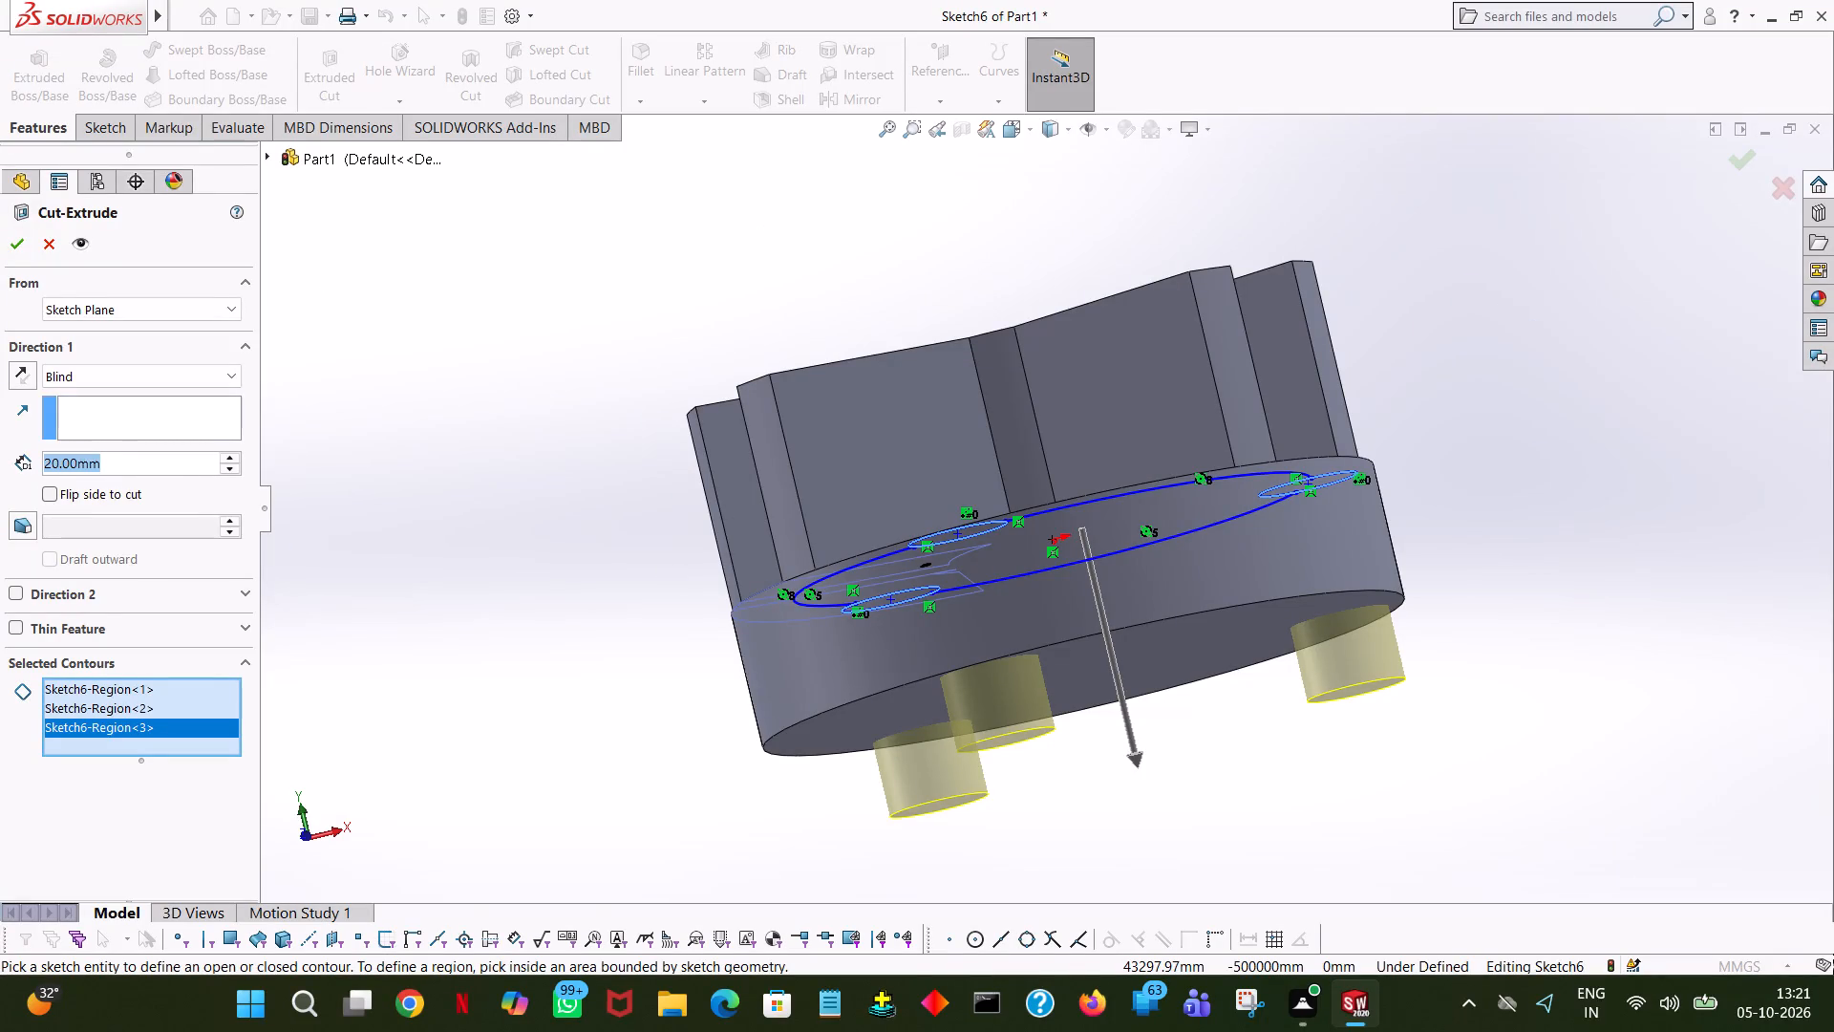
pyautogui.press('5')
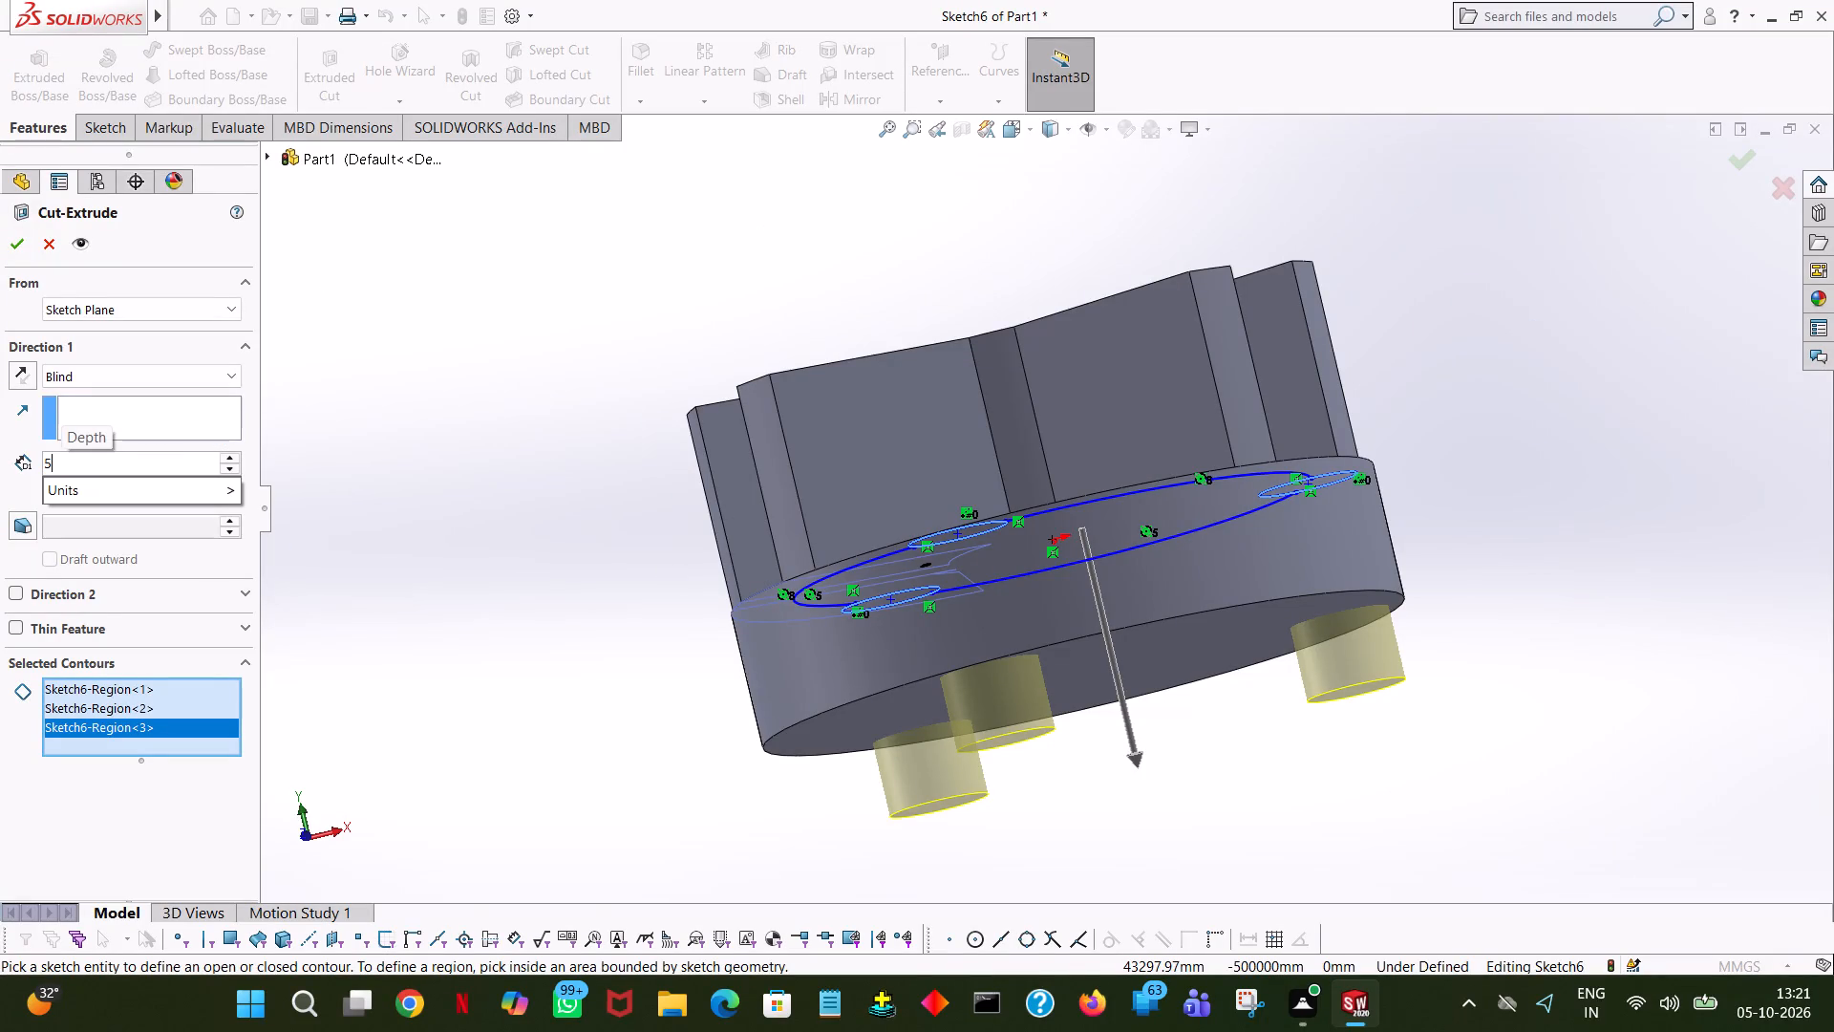
pyautogui.click(506, 296)
pyautogui.moveTo(506, 296); pyautogui.dragTo(559, 334, button='middle')
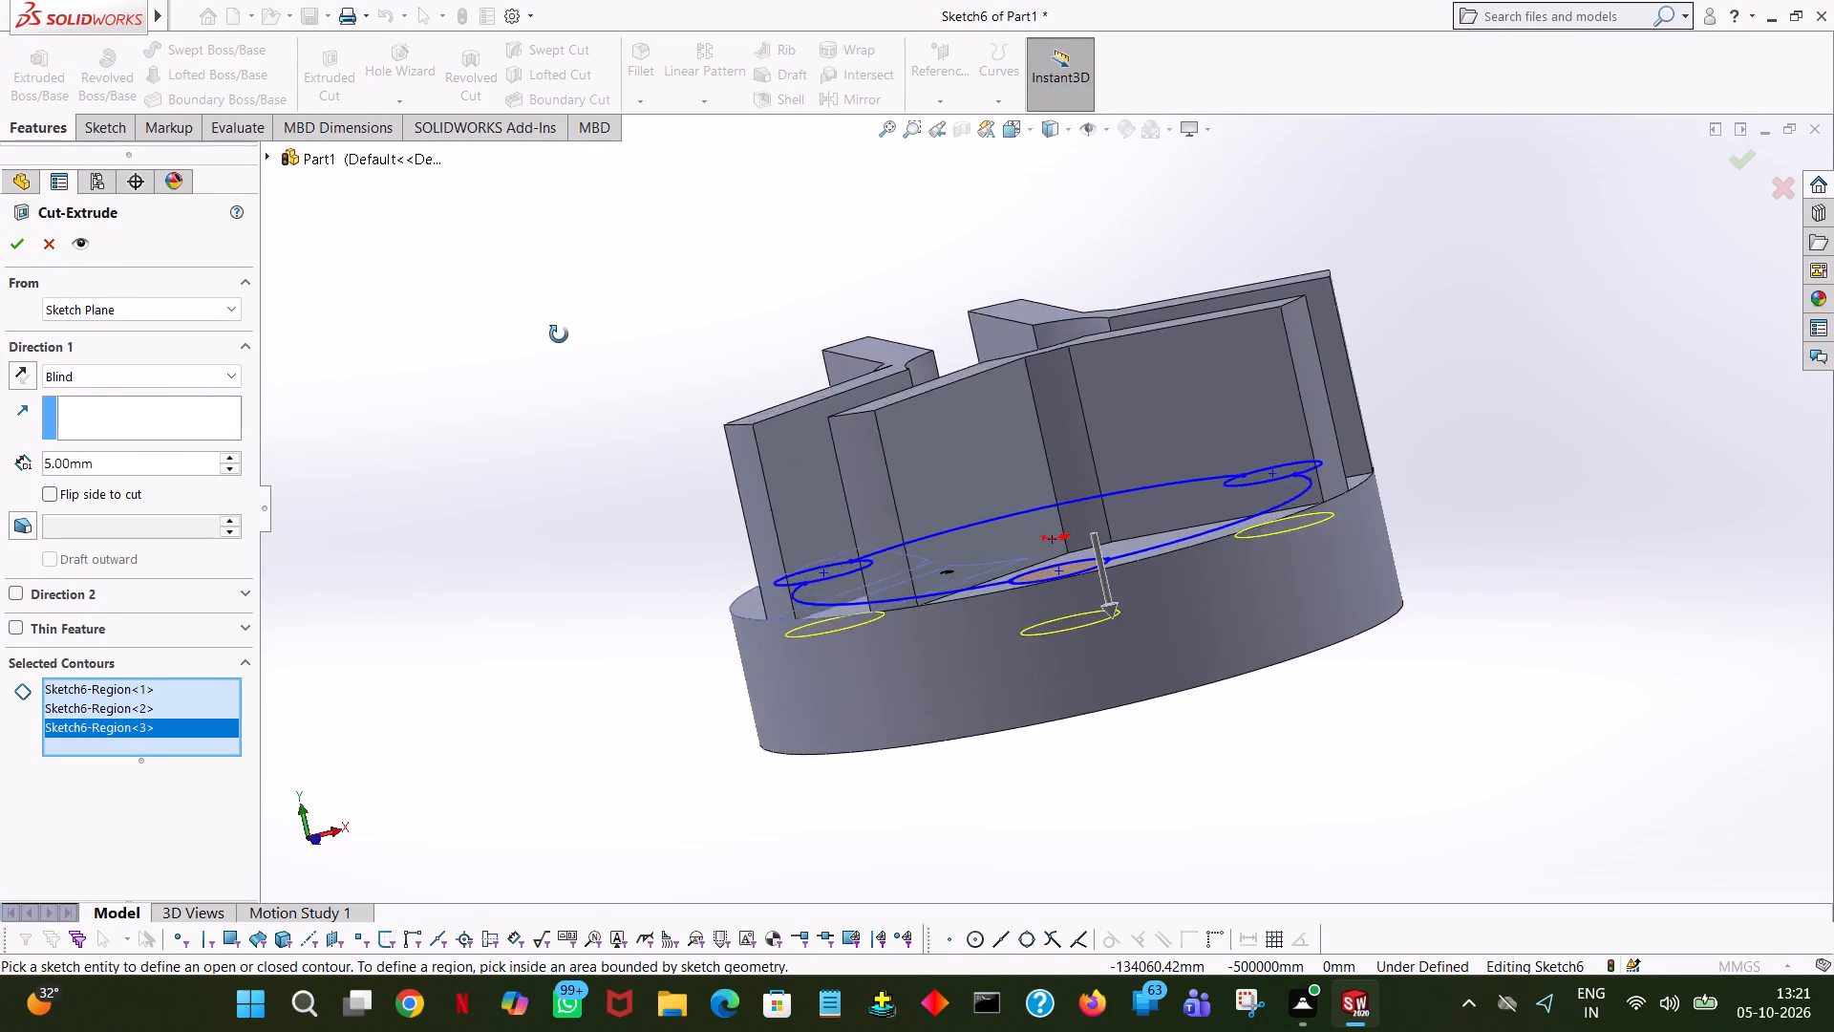
pyautogui.moveTo(559, 334); pyautogui.dragTo(718, 240, button='middle')
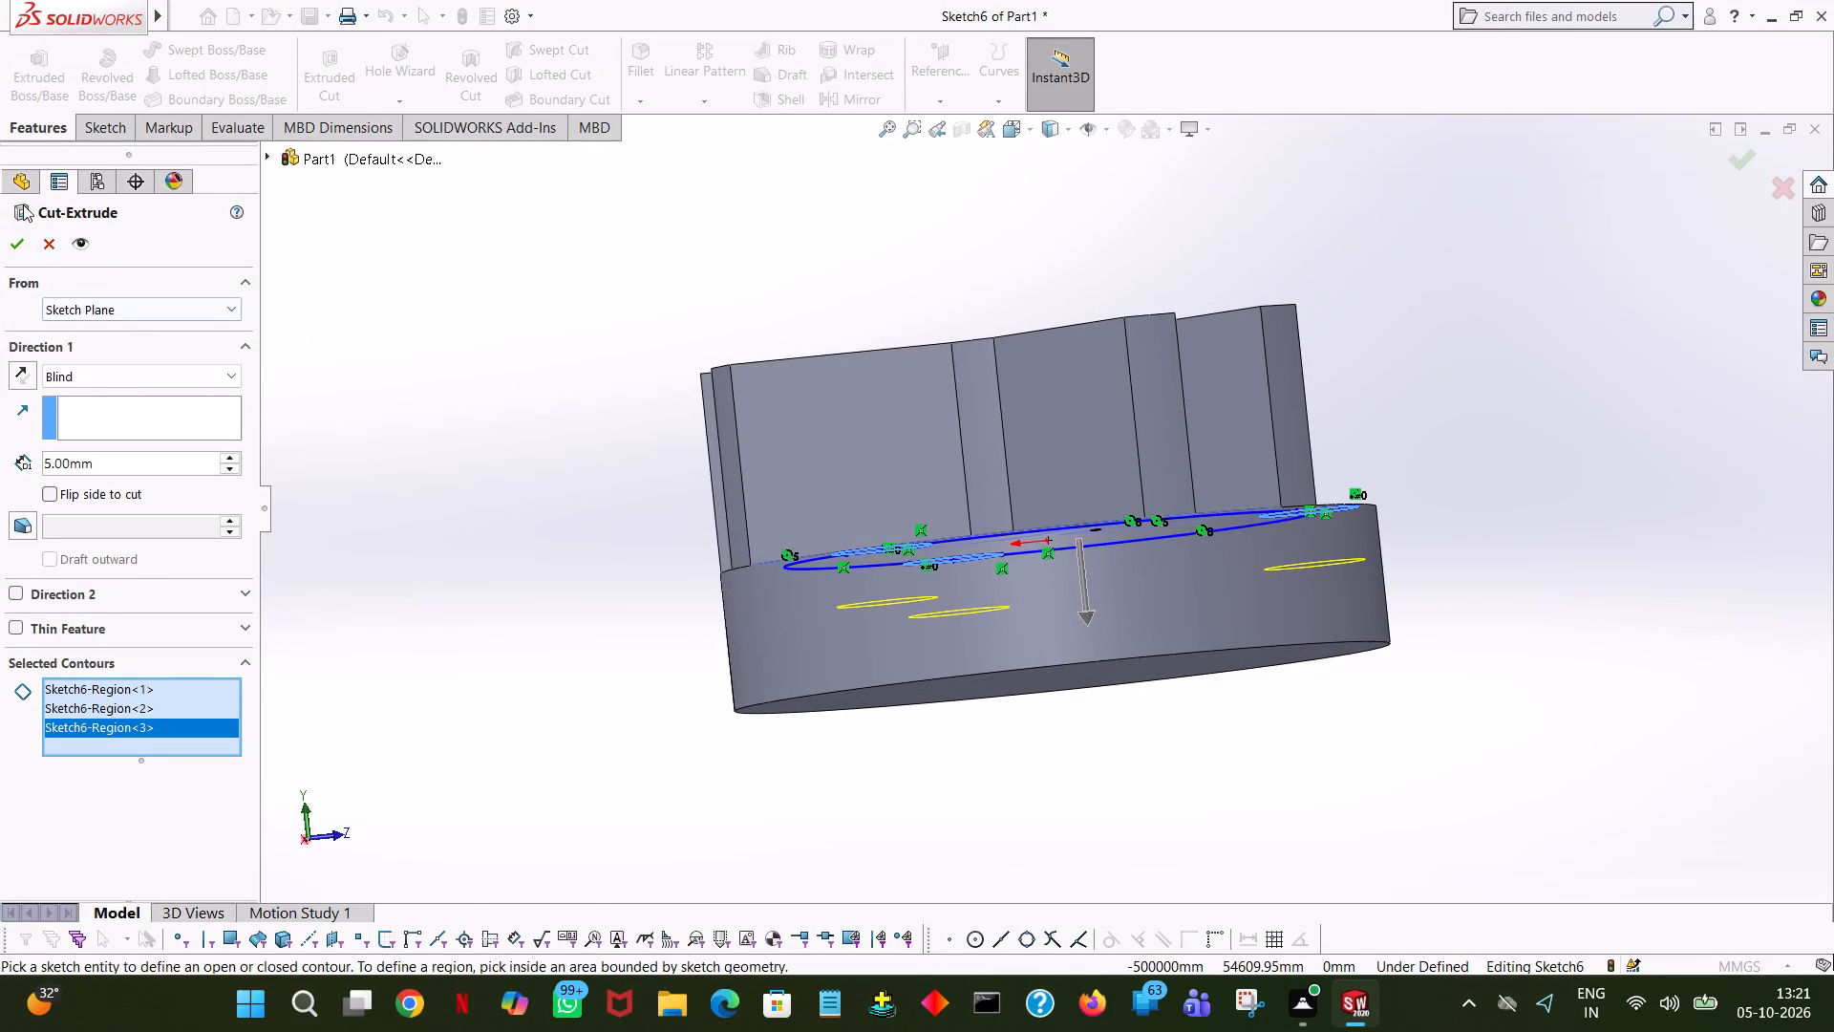
pyautogui.click(22, 233)
pyautogui.click(1006, 255)
# Start an extruded cut with a new sketch on the flat outer side face of one V-shaped jaw.
pyautogui.moveTo(1006, 257); pyautogui.dragTo(1029, 397, button='middle')
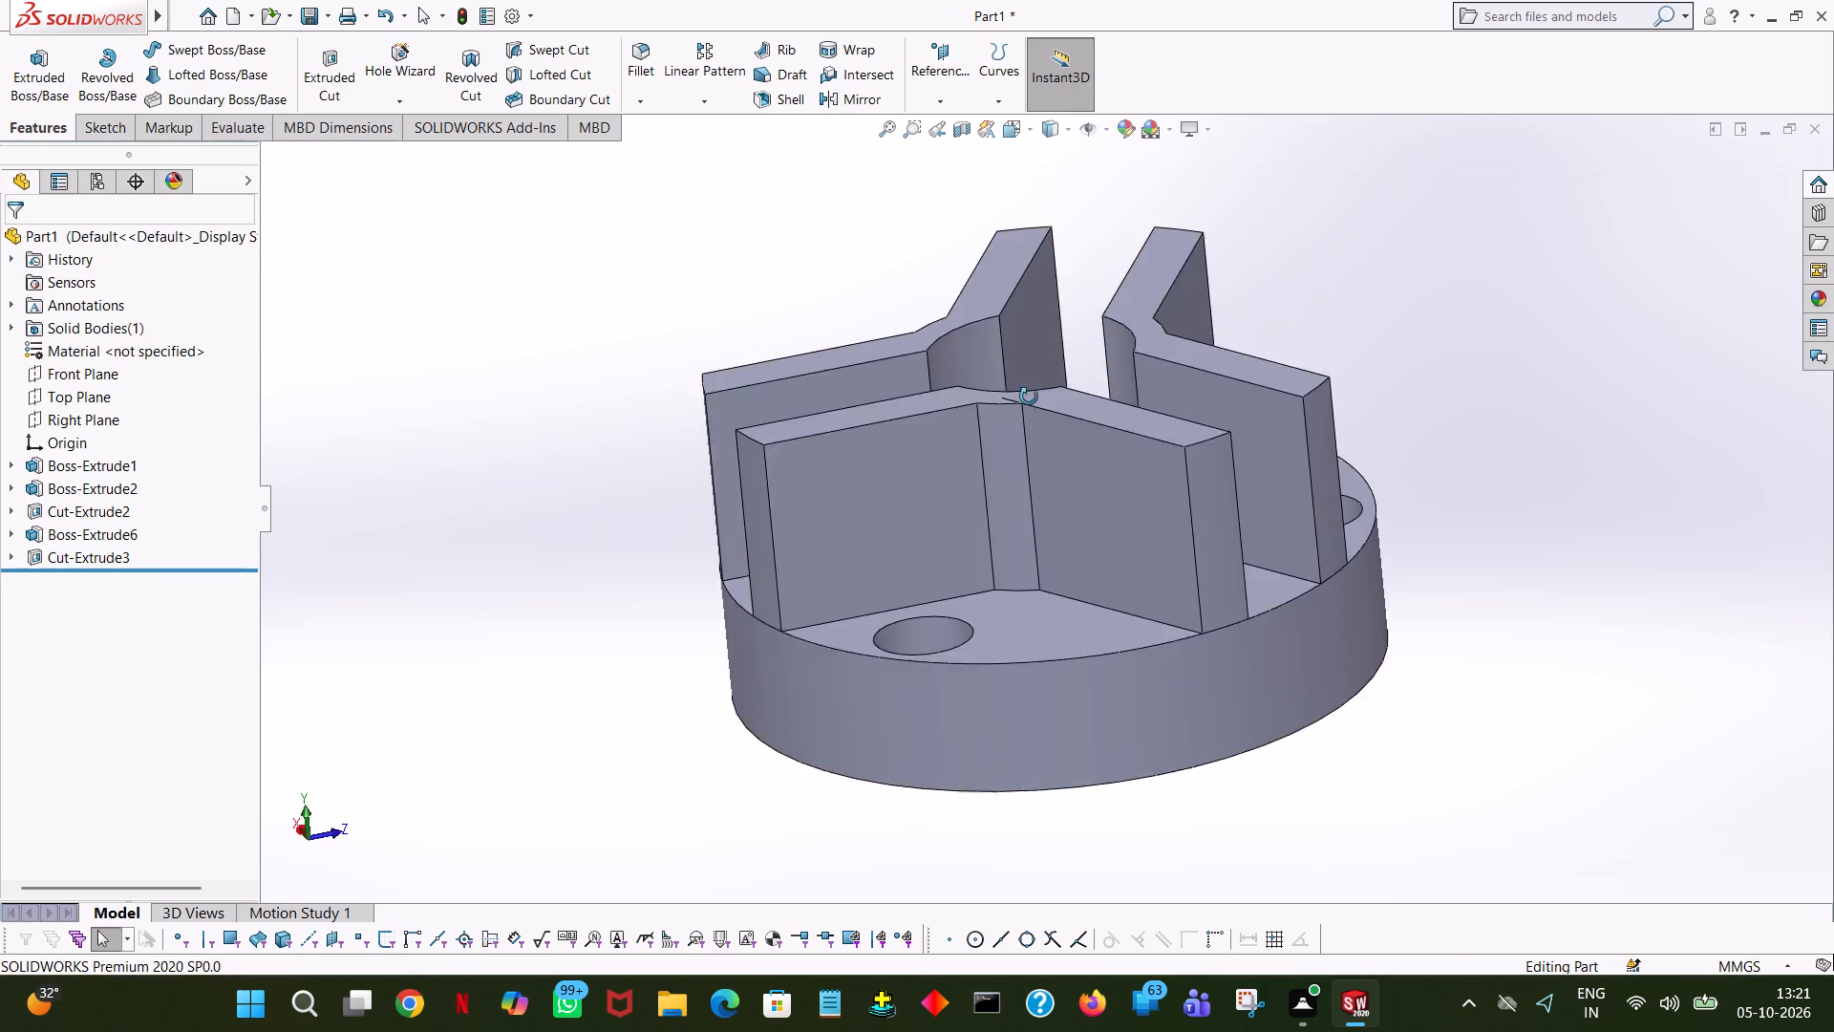
pyautogui.moveTo(1029, 397); pyautogui.dragTo(1042, 590, button='middle')
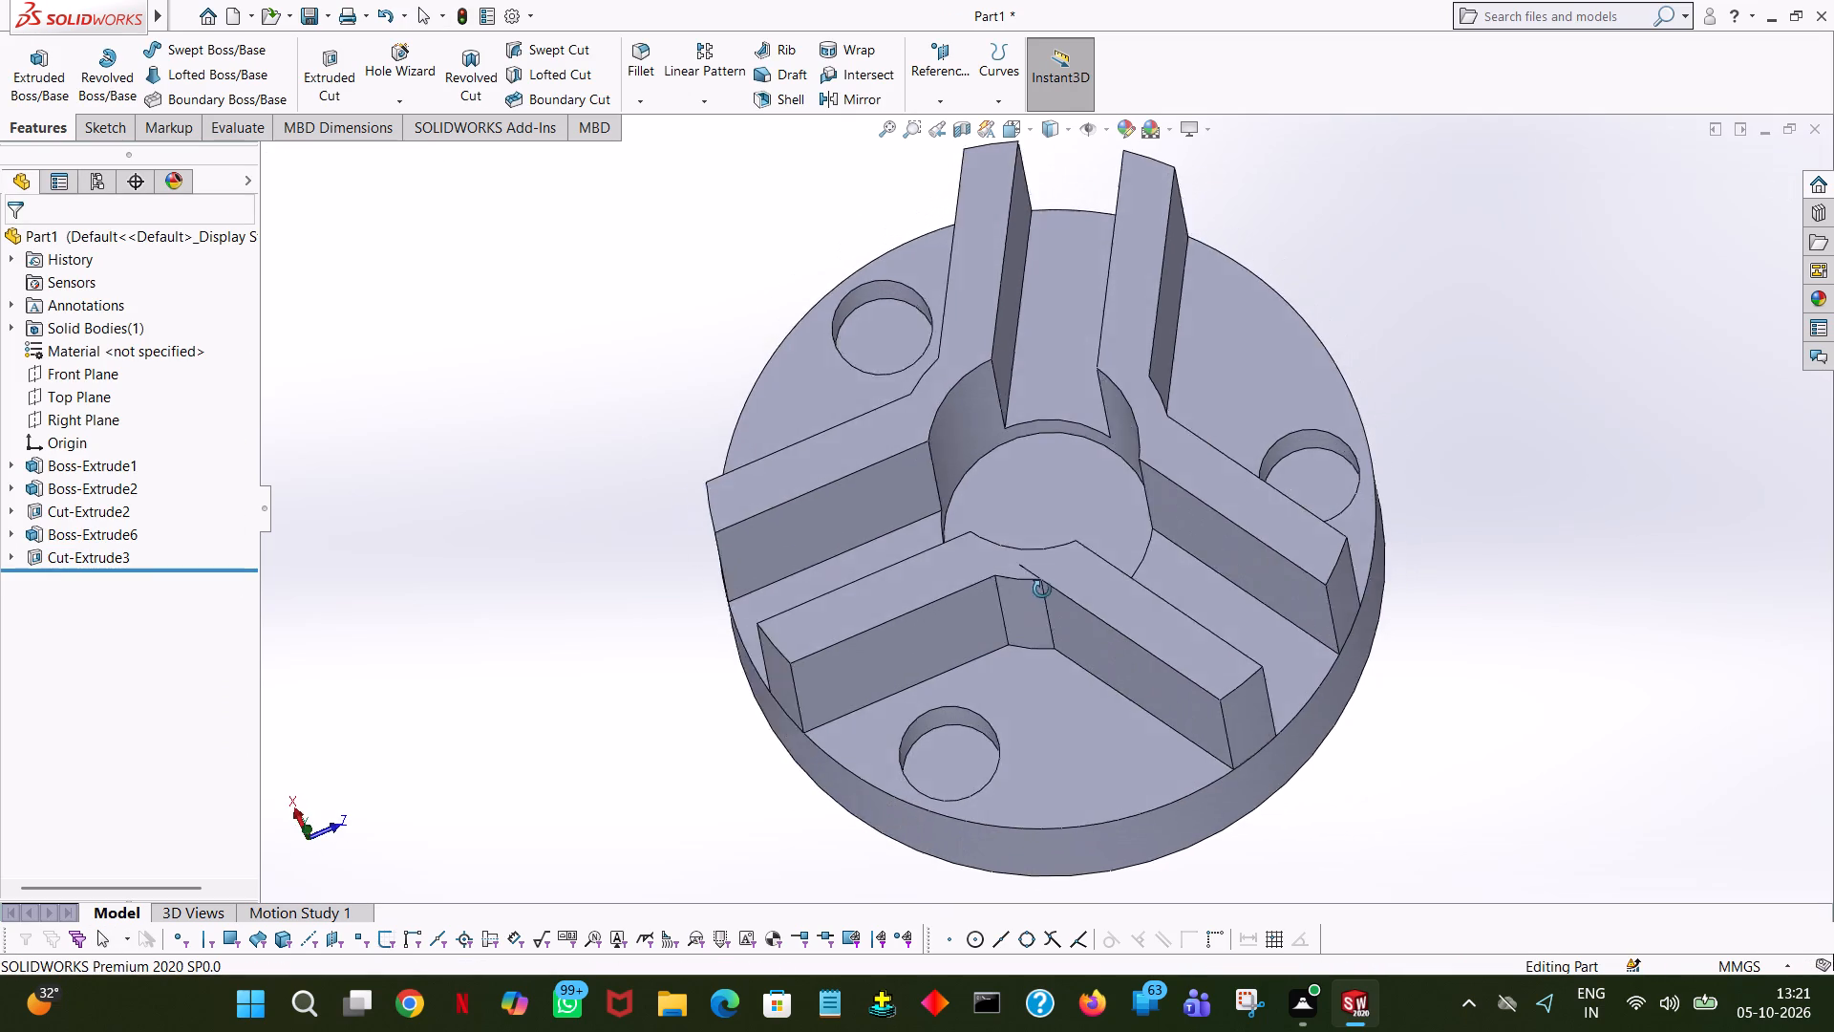
pyautogui.moveTo(1042, 590); pyautogui.dragTo(991, 328, button='middle')
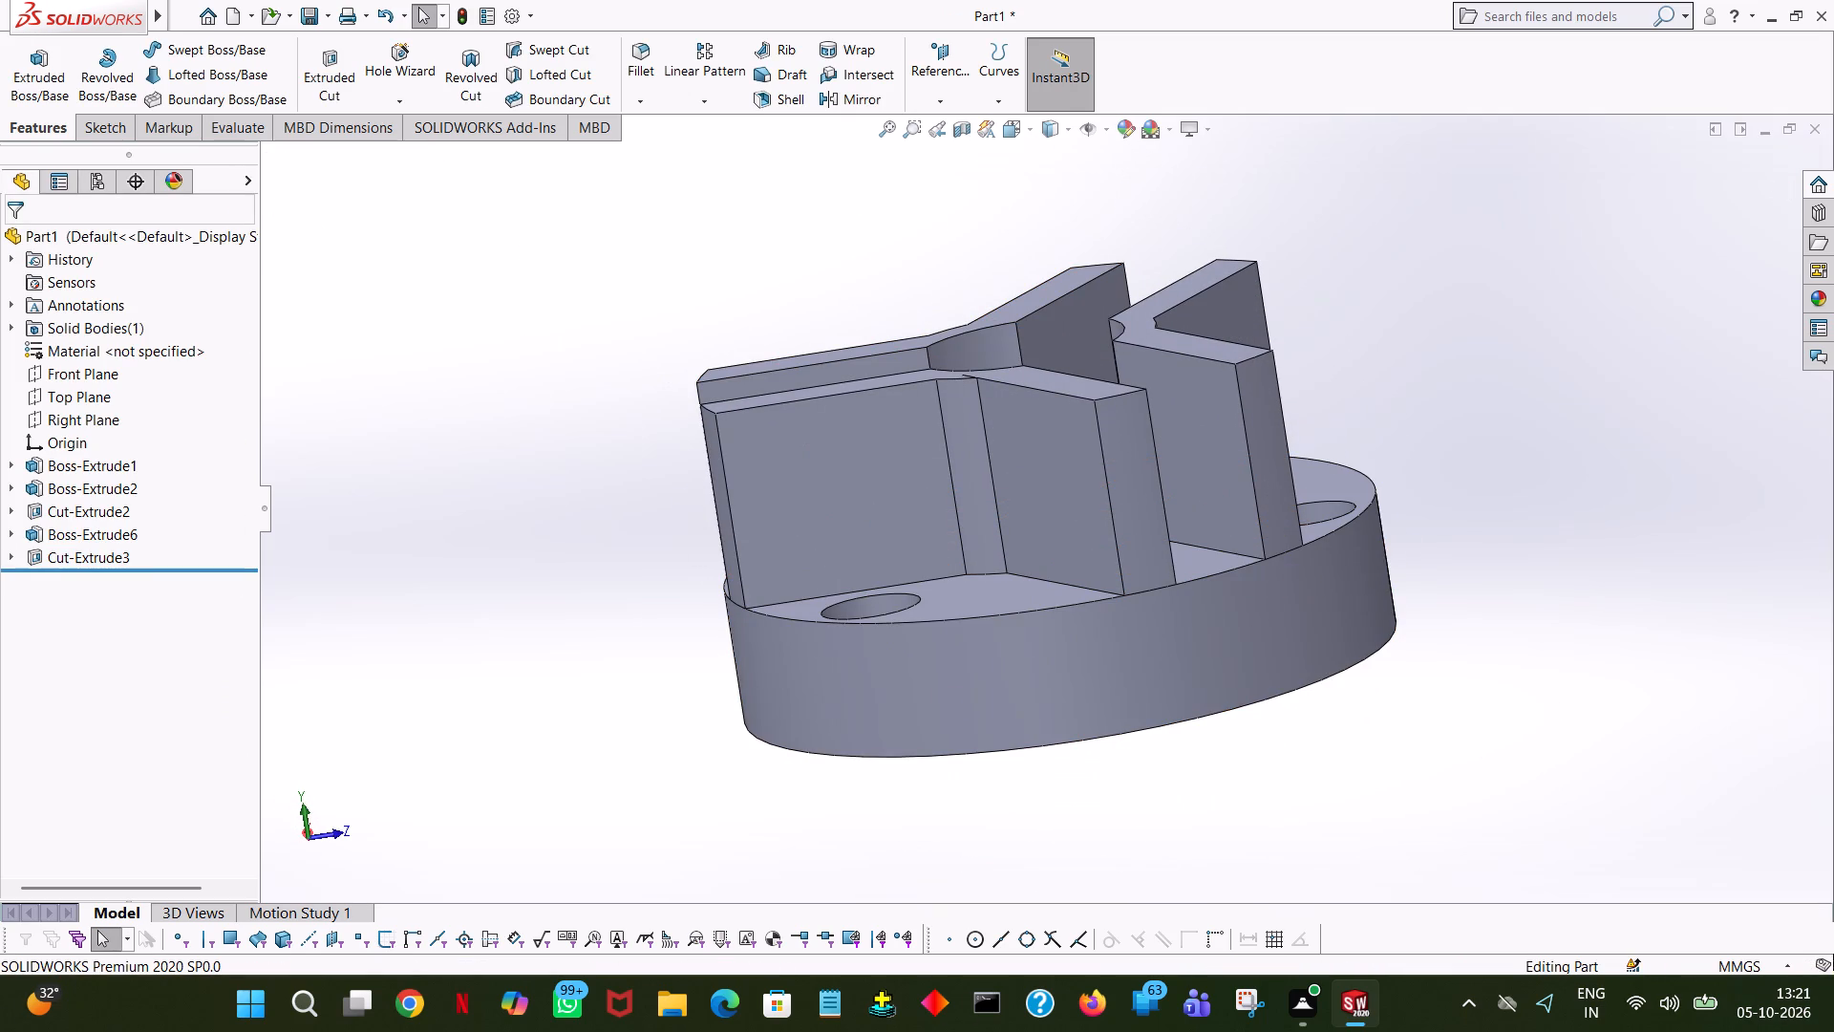
pyautogui.click(327, 69)
pyautogui.click(905, 493)
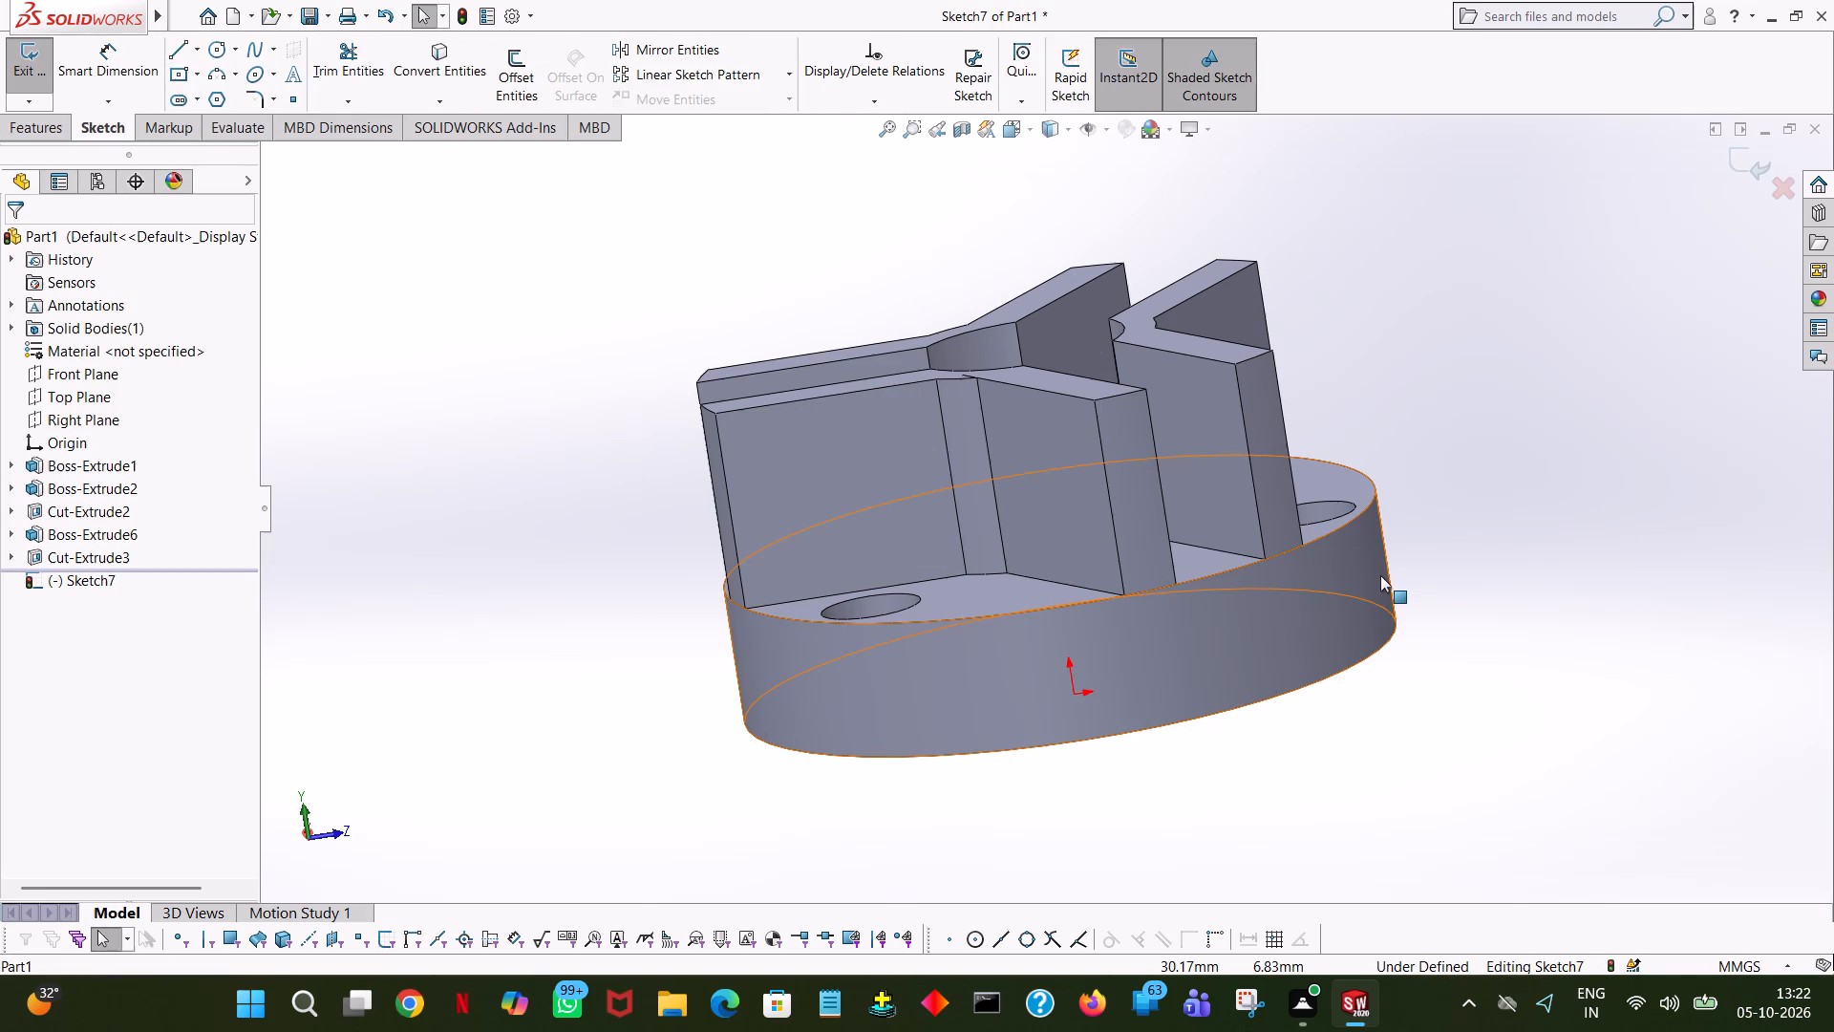
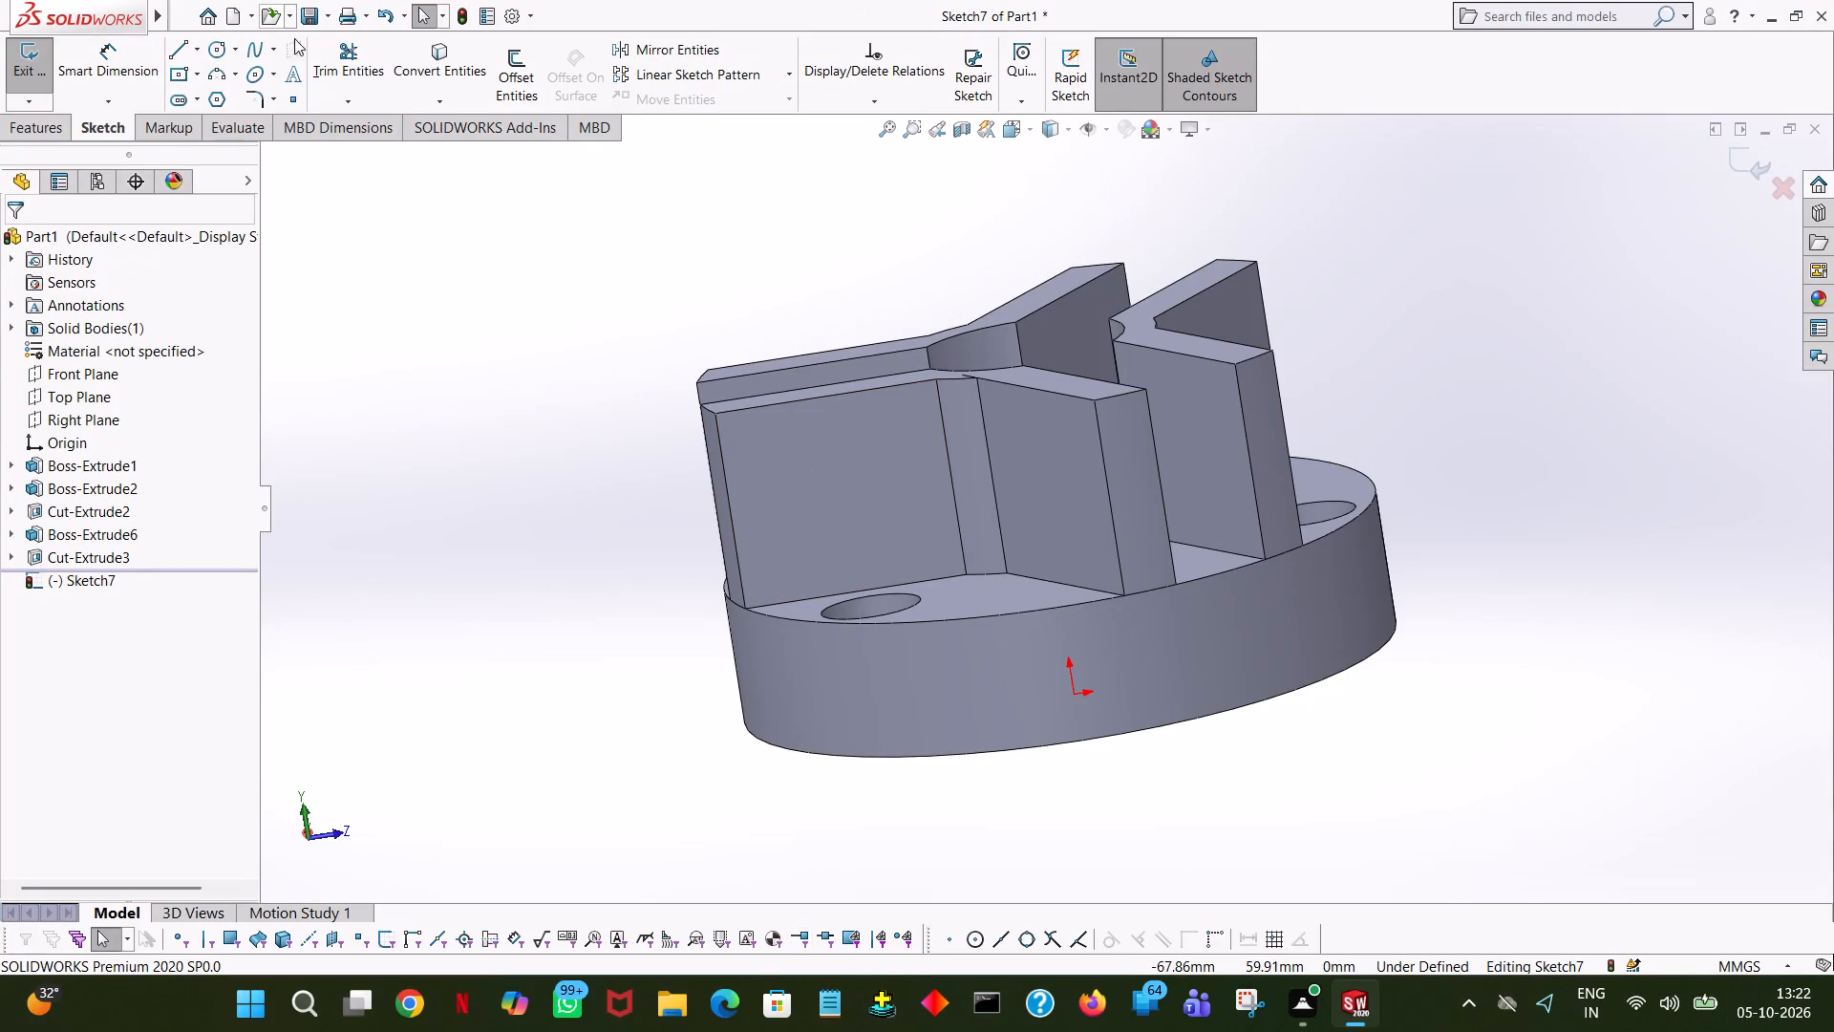
# Leave the empty sketch and restart the extruded cut with a new sketch on the V-shaped jaw's flat side face, viewed normal to it.
pyautogui.click(33, 54)
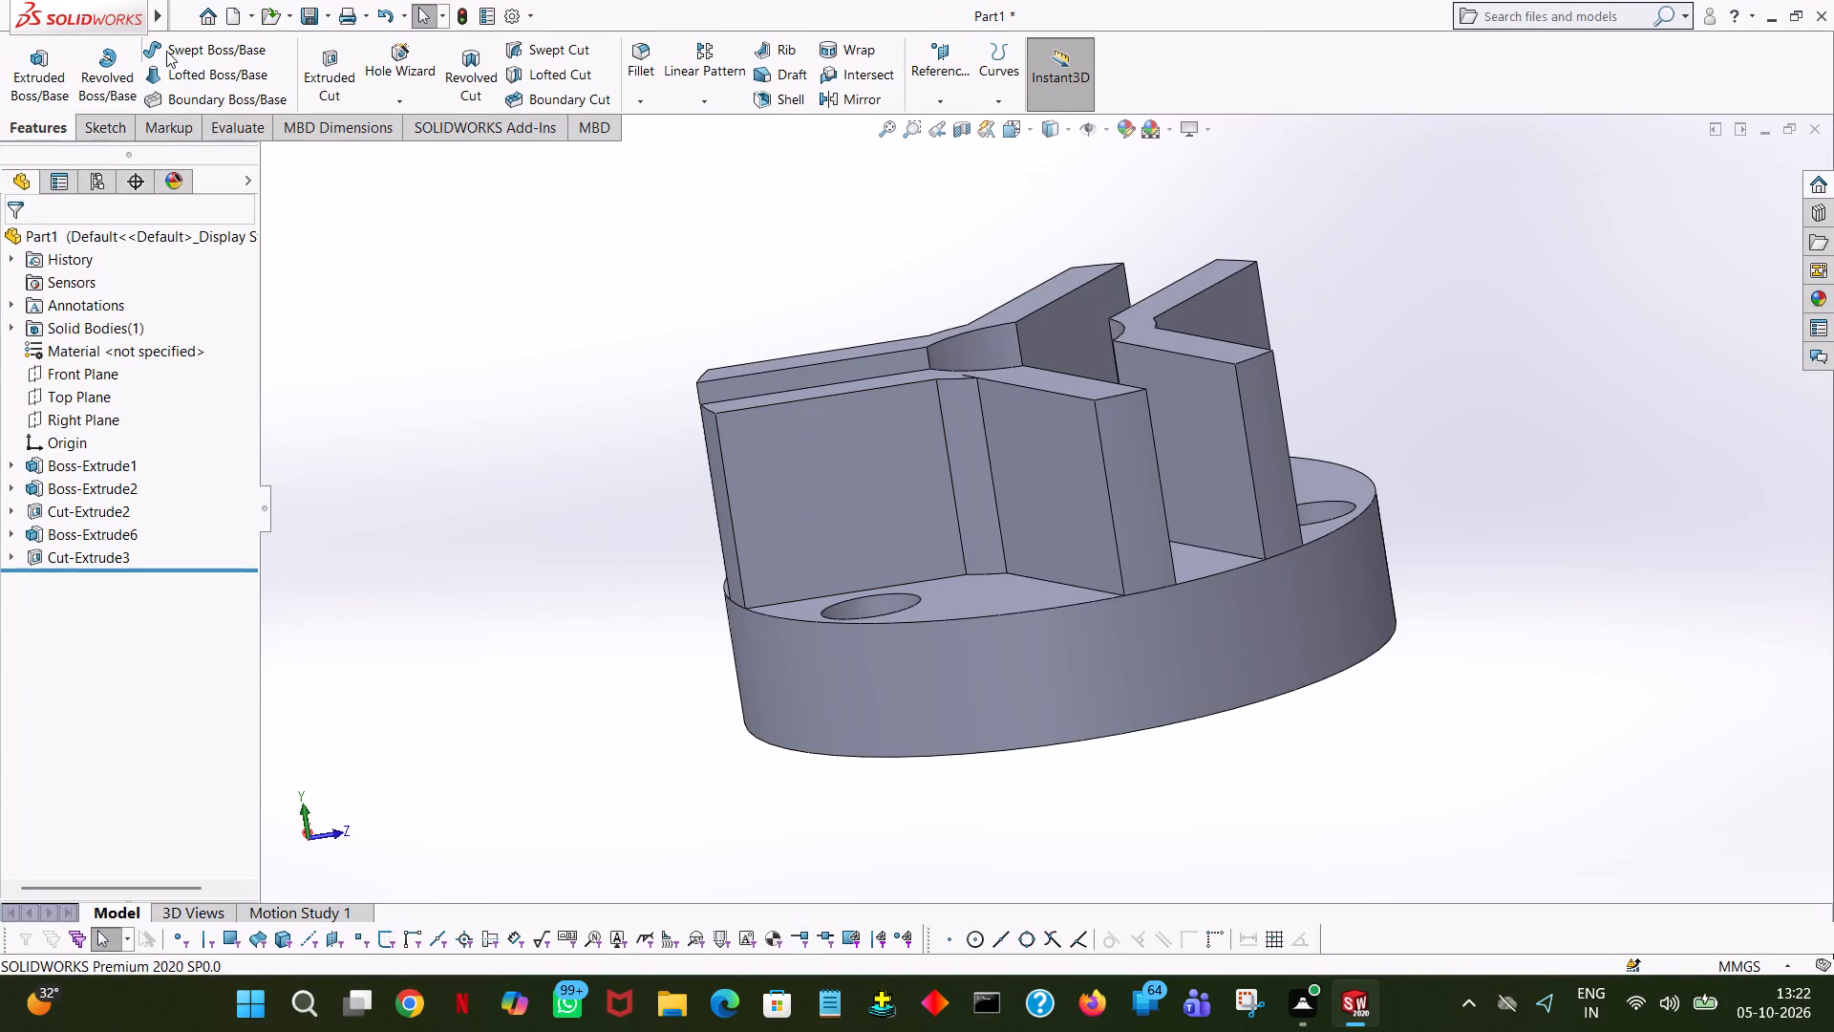
pyautogui.click(316, 64)
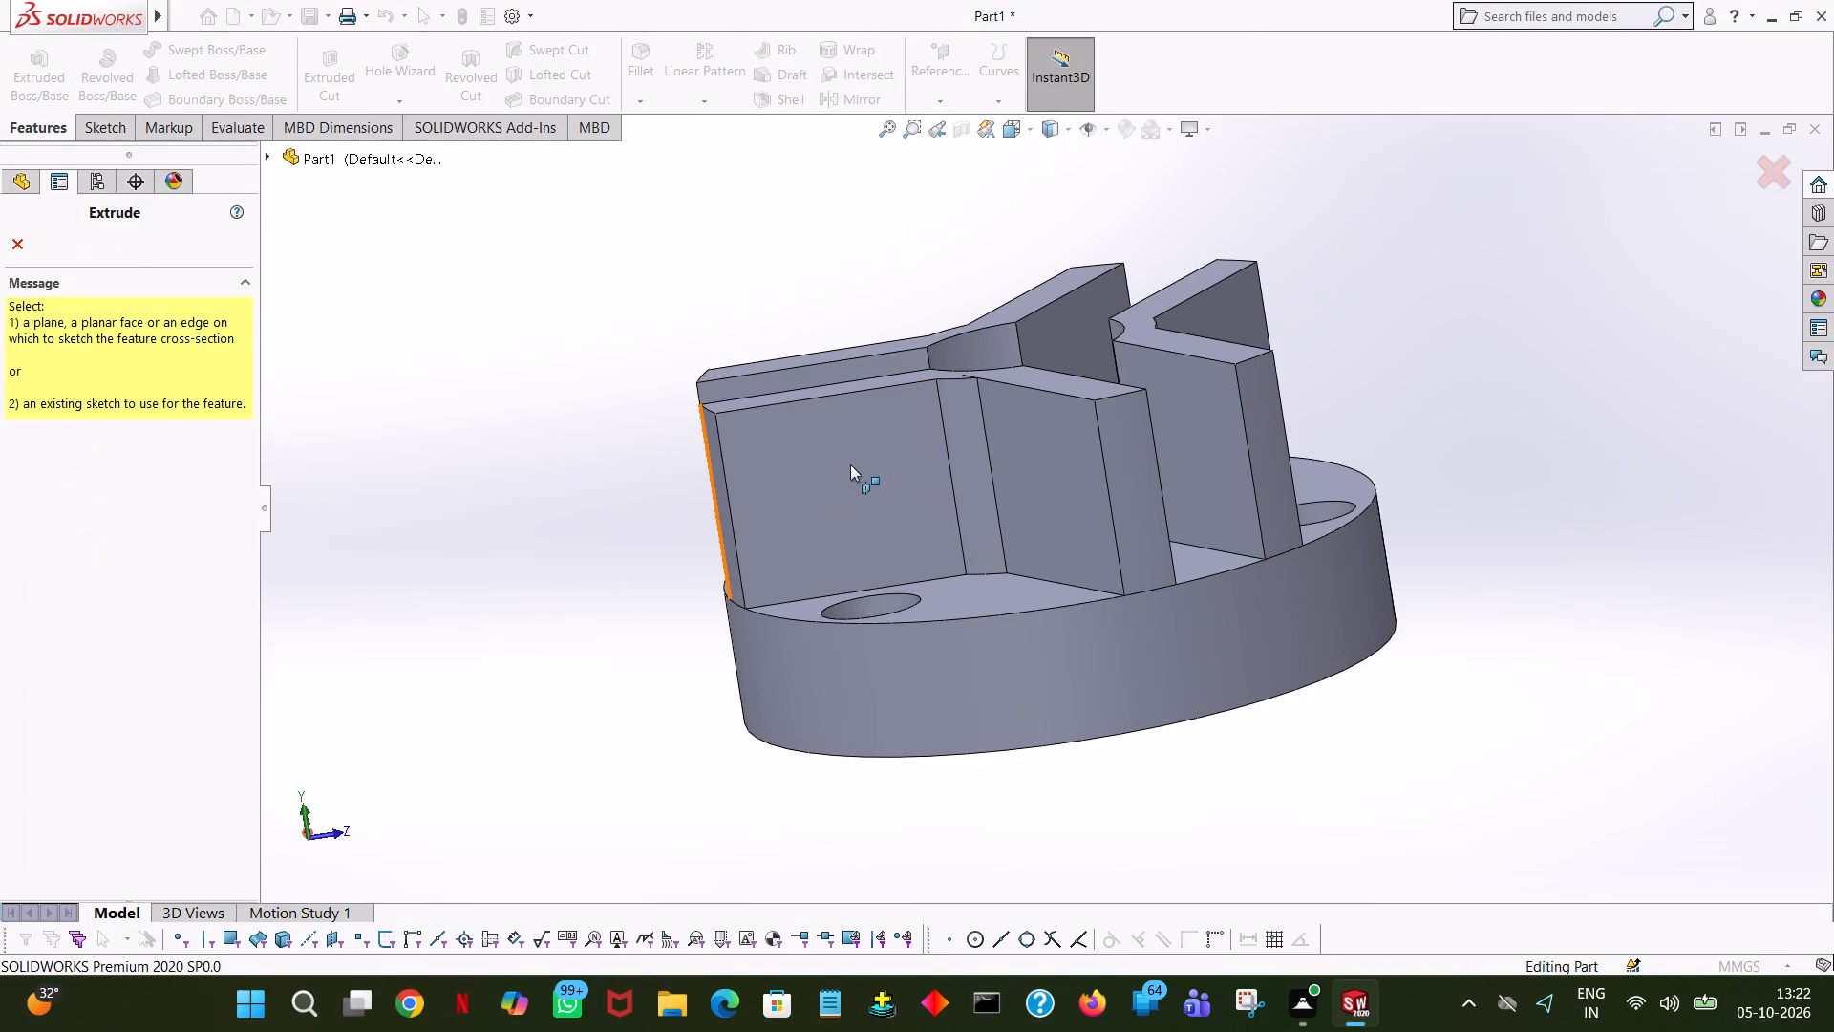
pyautogui.click(850, 464)
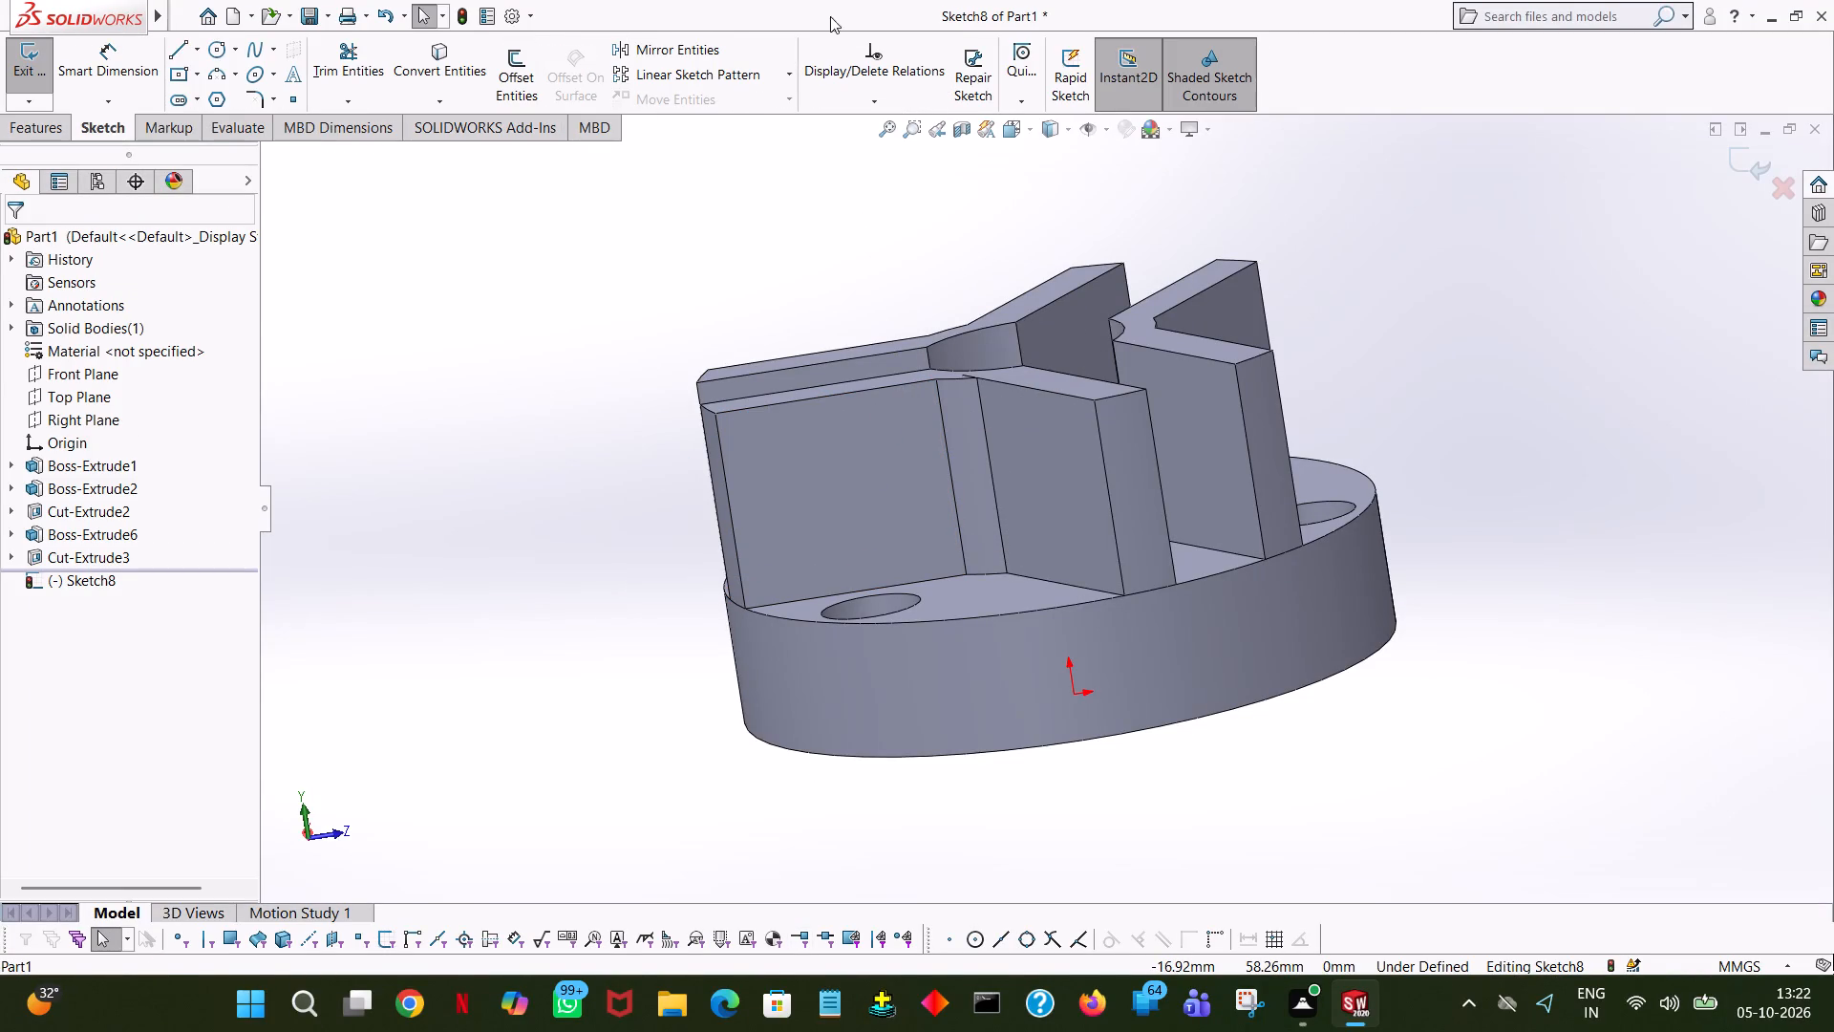
pyautogui.click(1025, 129)
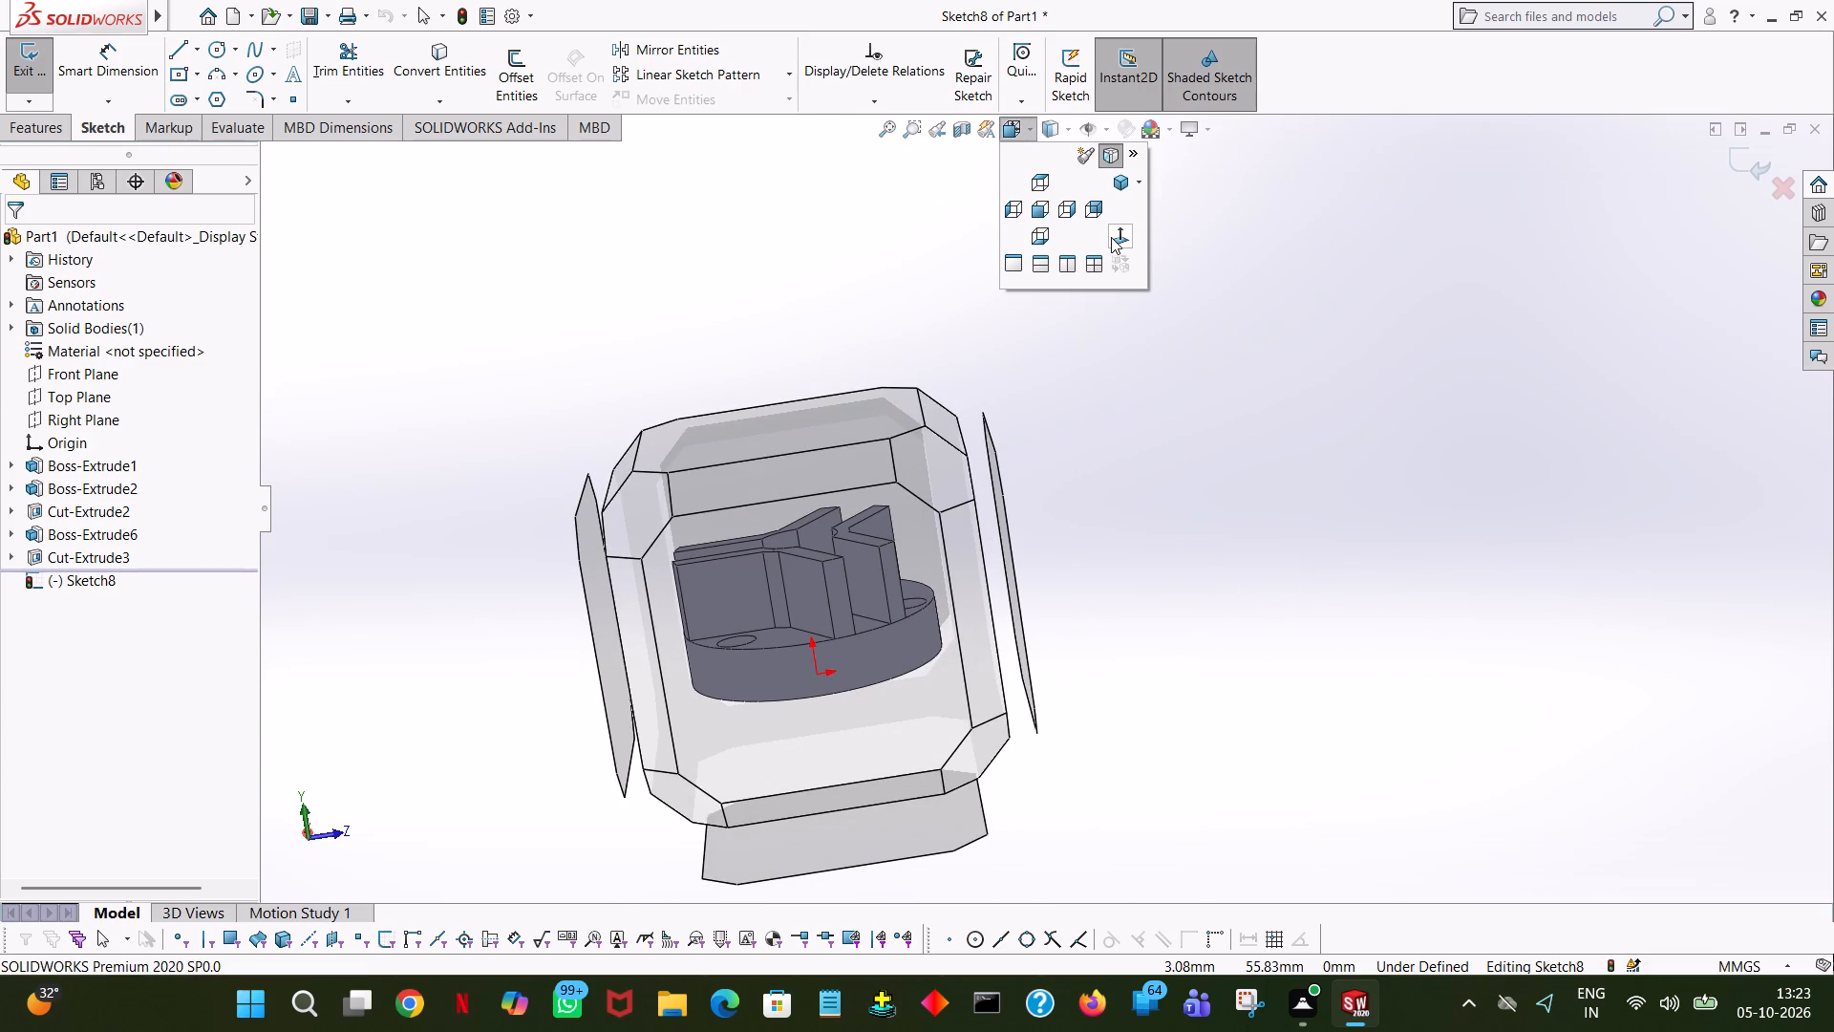
pyautogui.click(1111, 237)
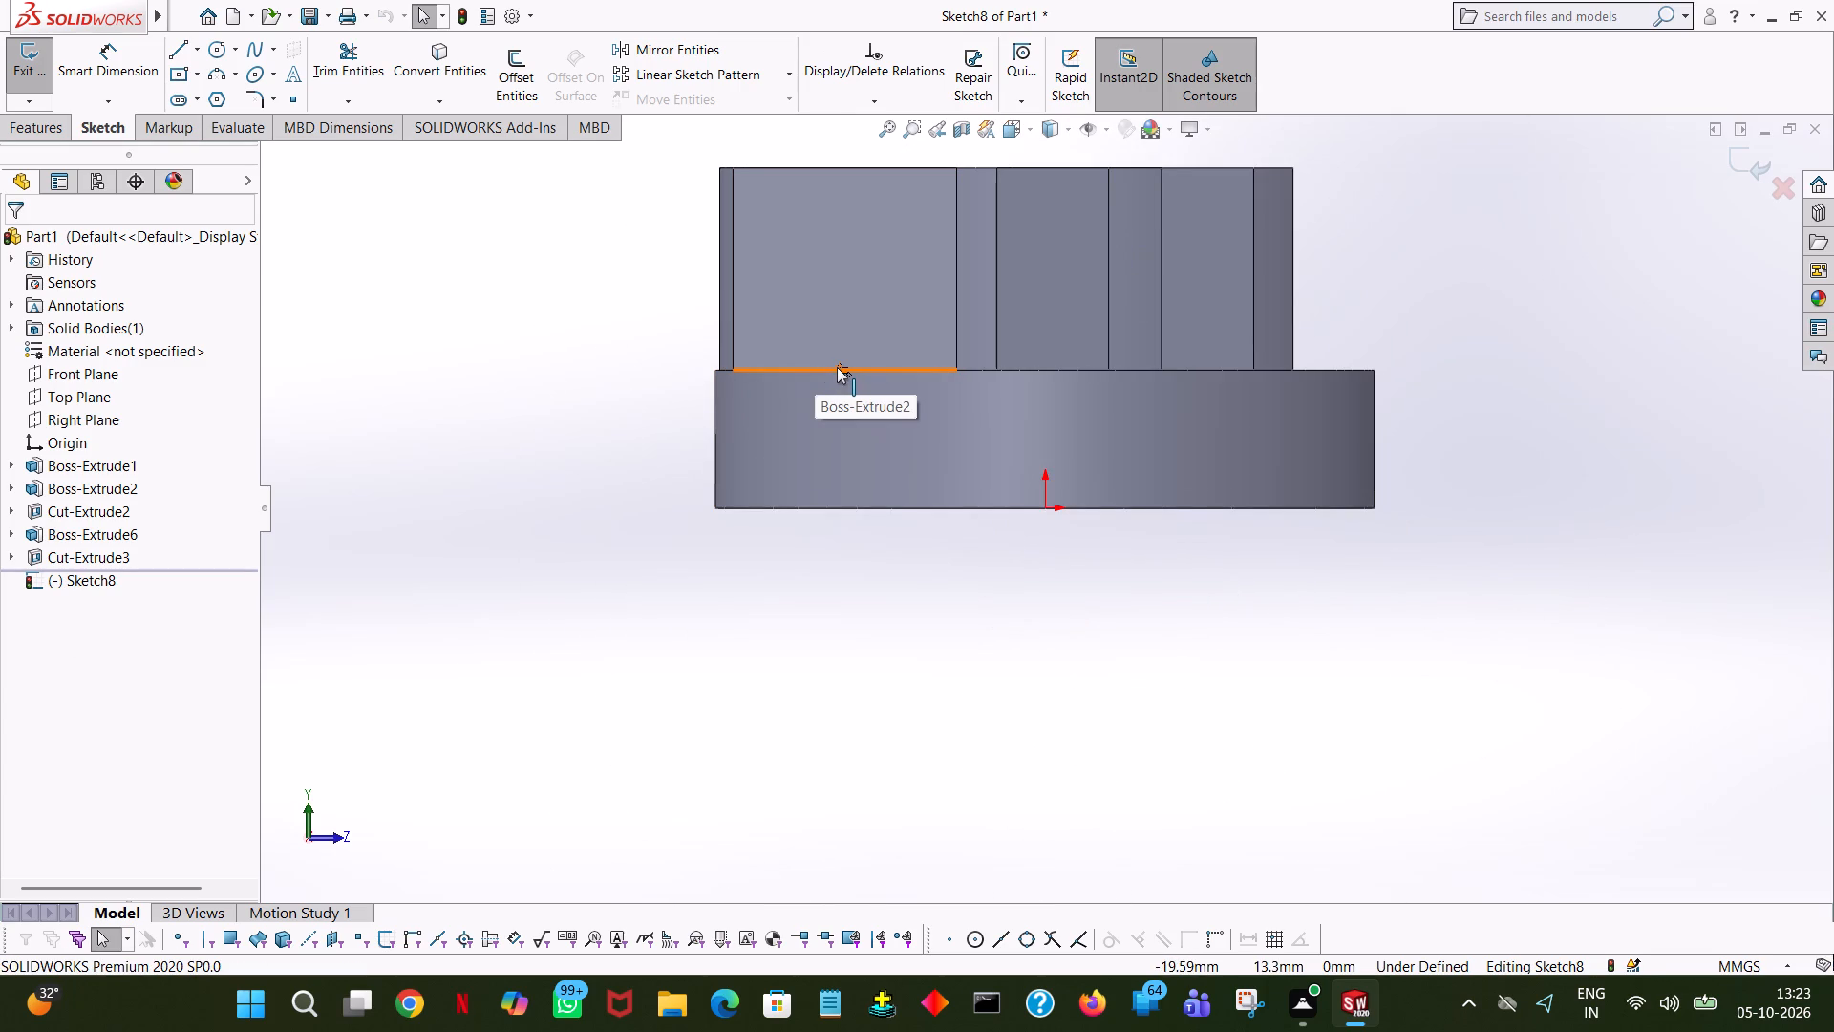
pyautogui.moveTo(858, 354); pyautogui.dragTo(864, 404, button='middle')
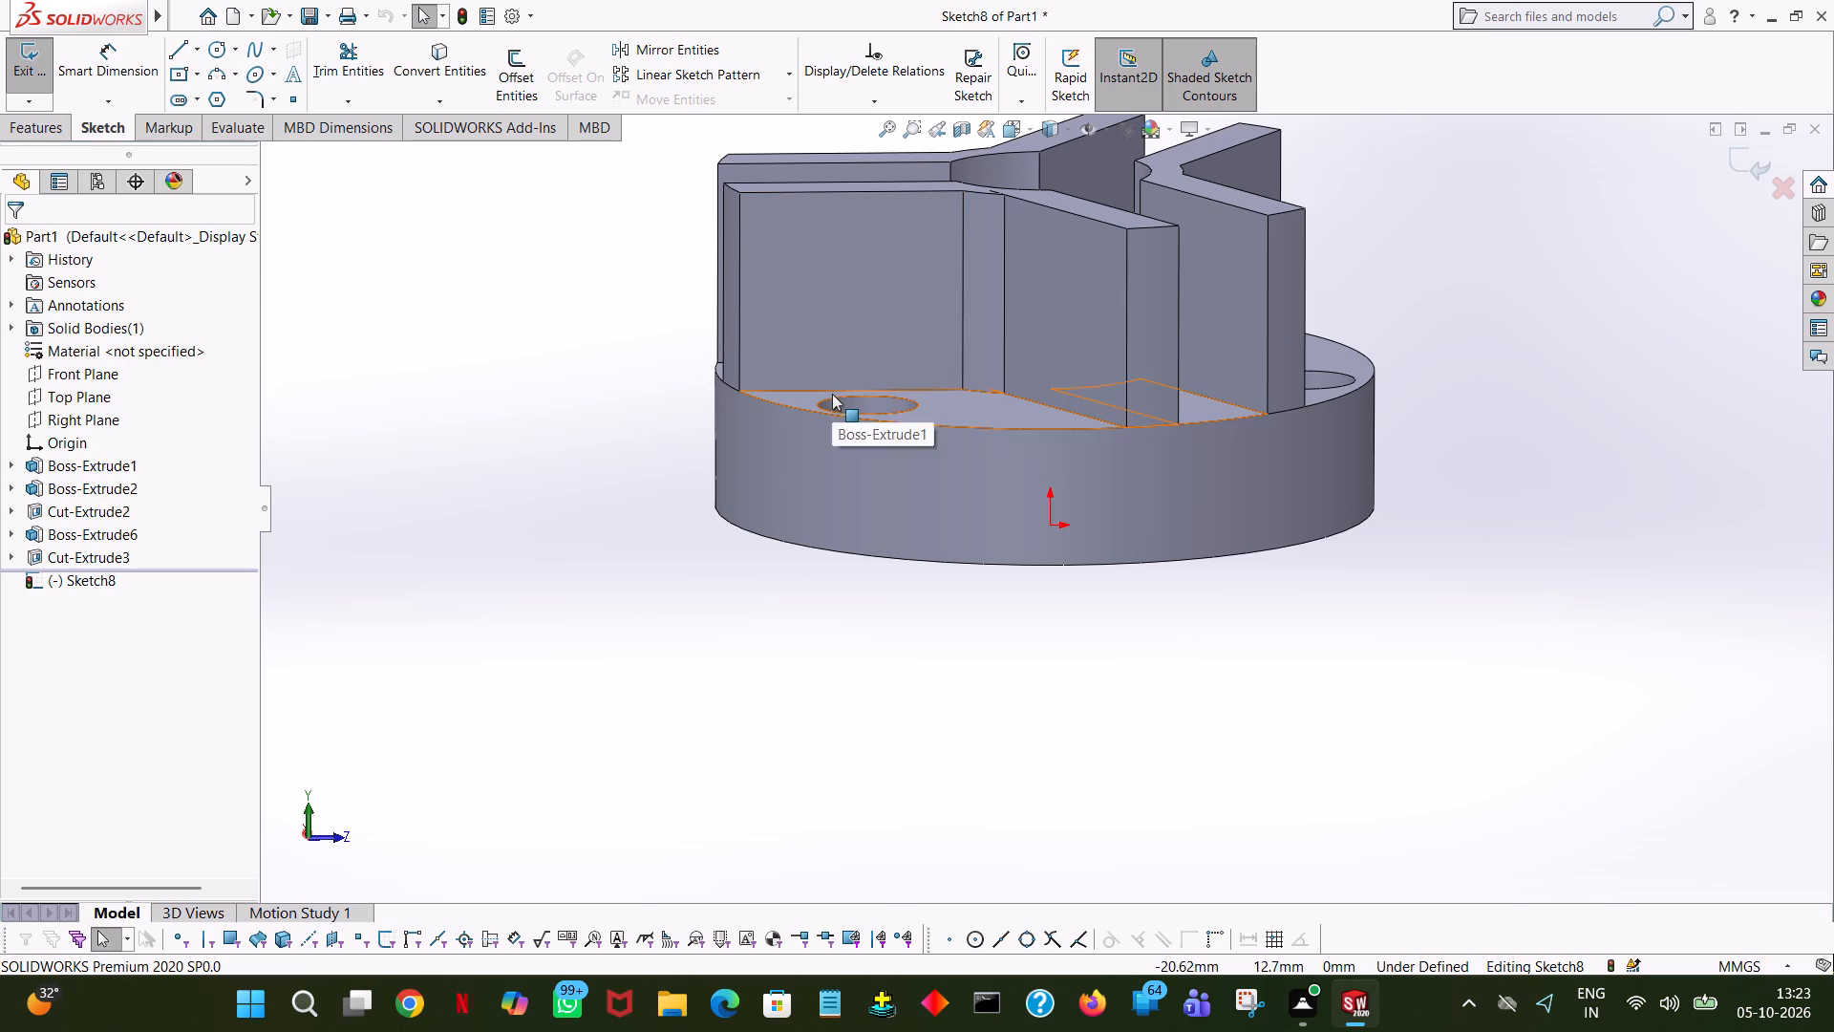
pyautogui.moveTo(851, 397); pyautogui.dragTo(851, 616, button='middle')
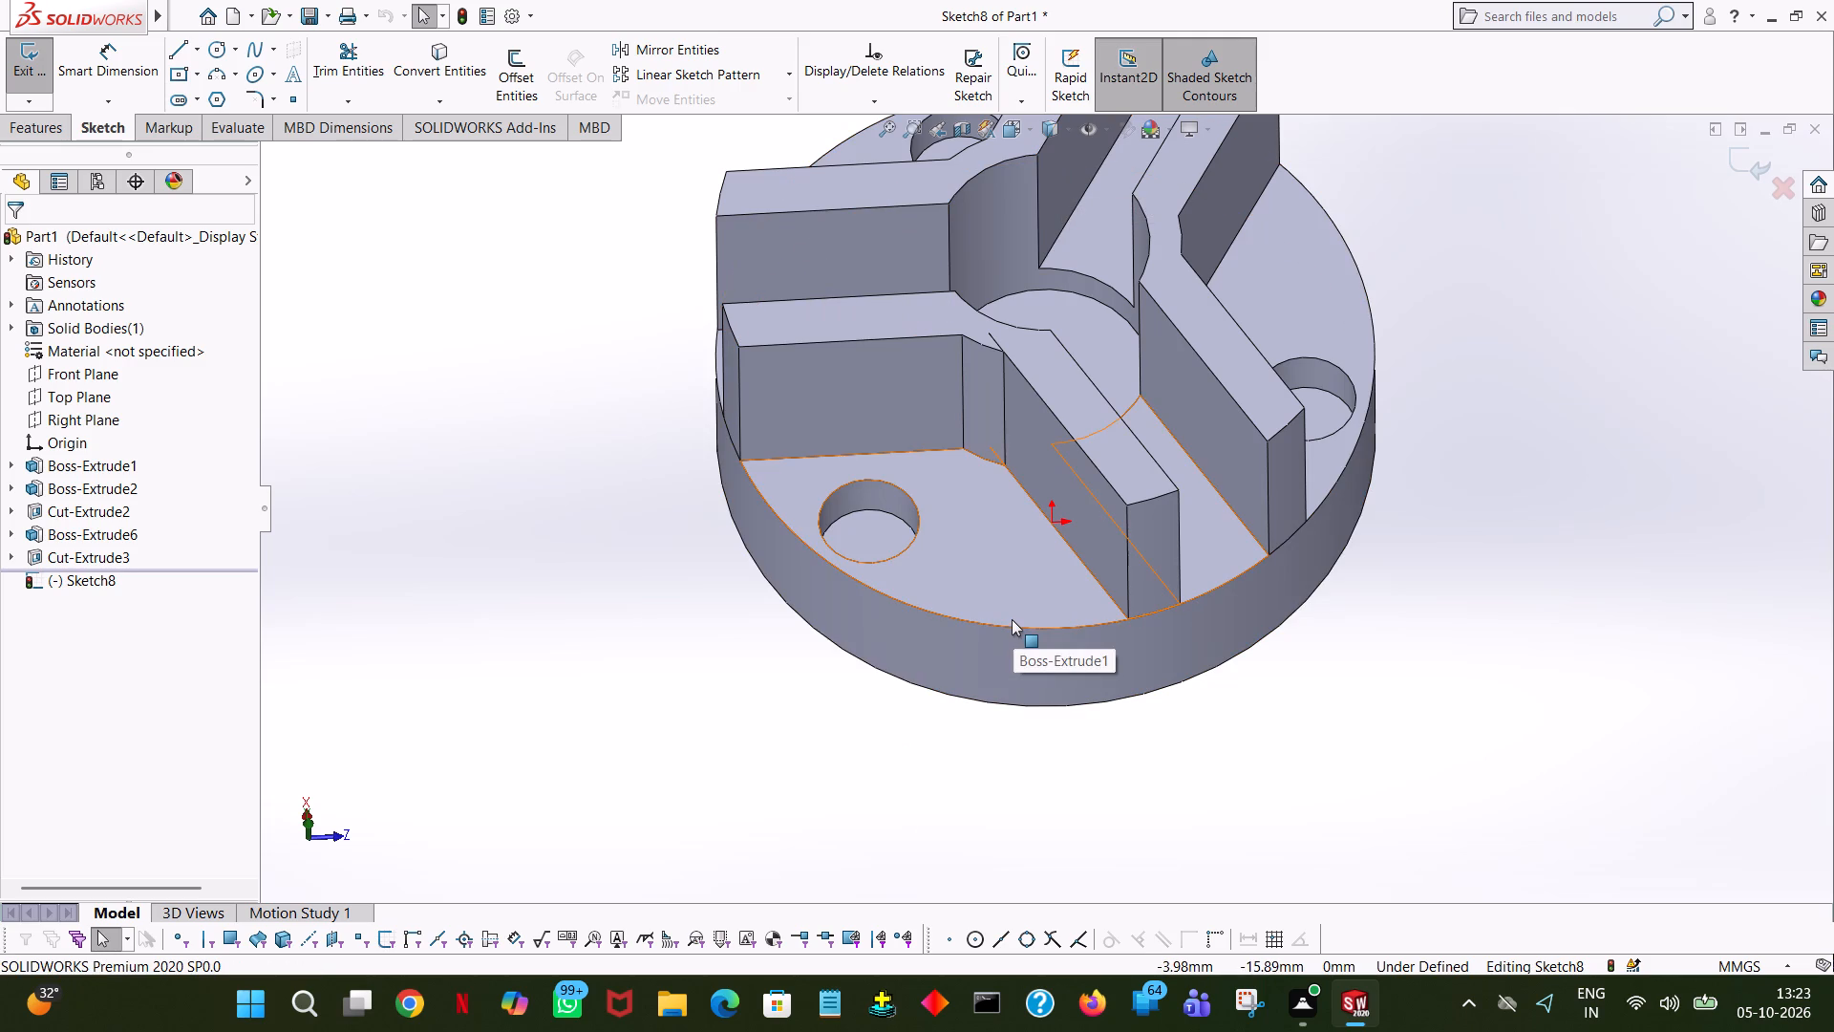
pyautogui.press('space')
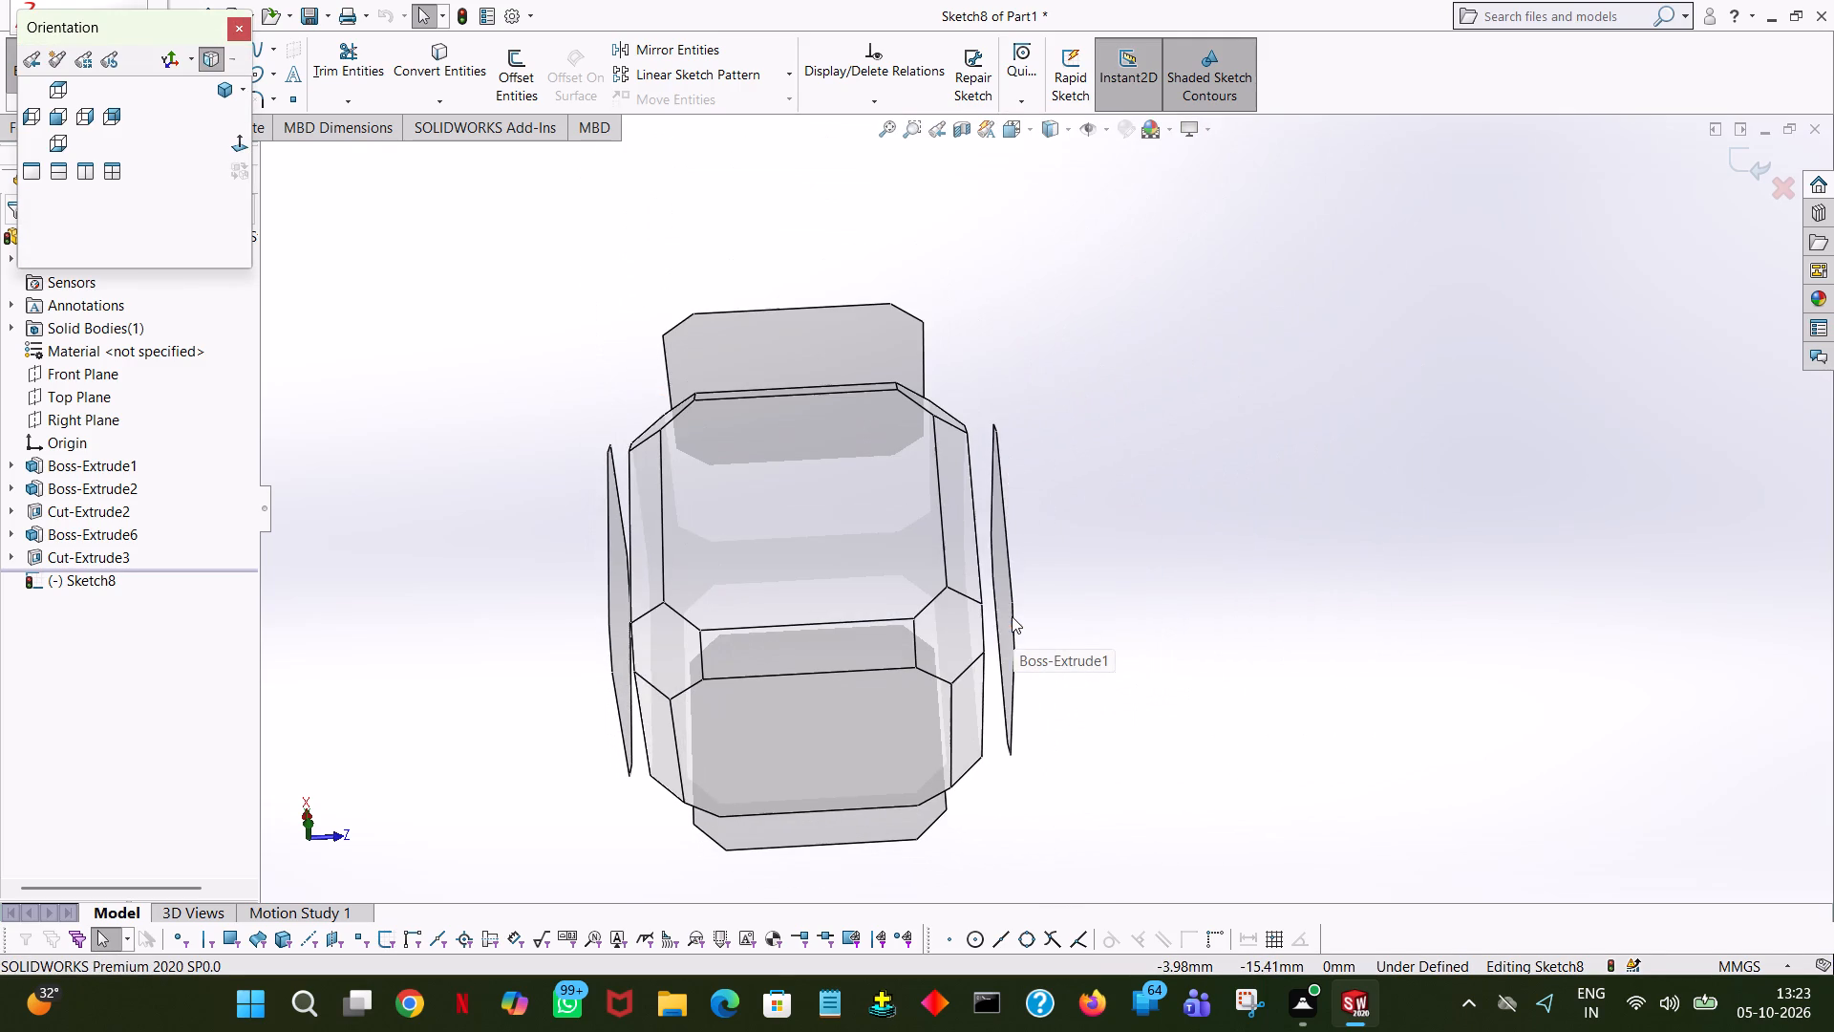
pyautogui.click(233, 141)
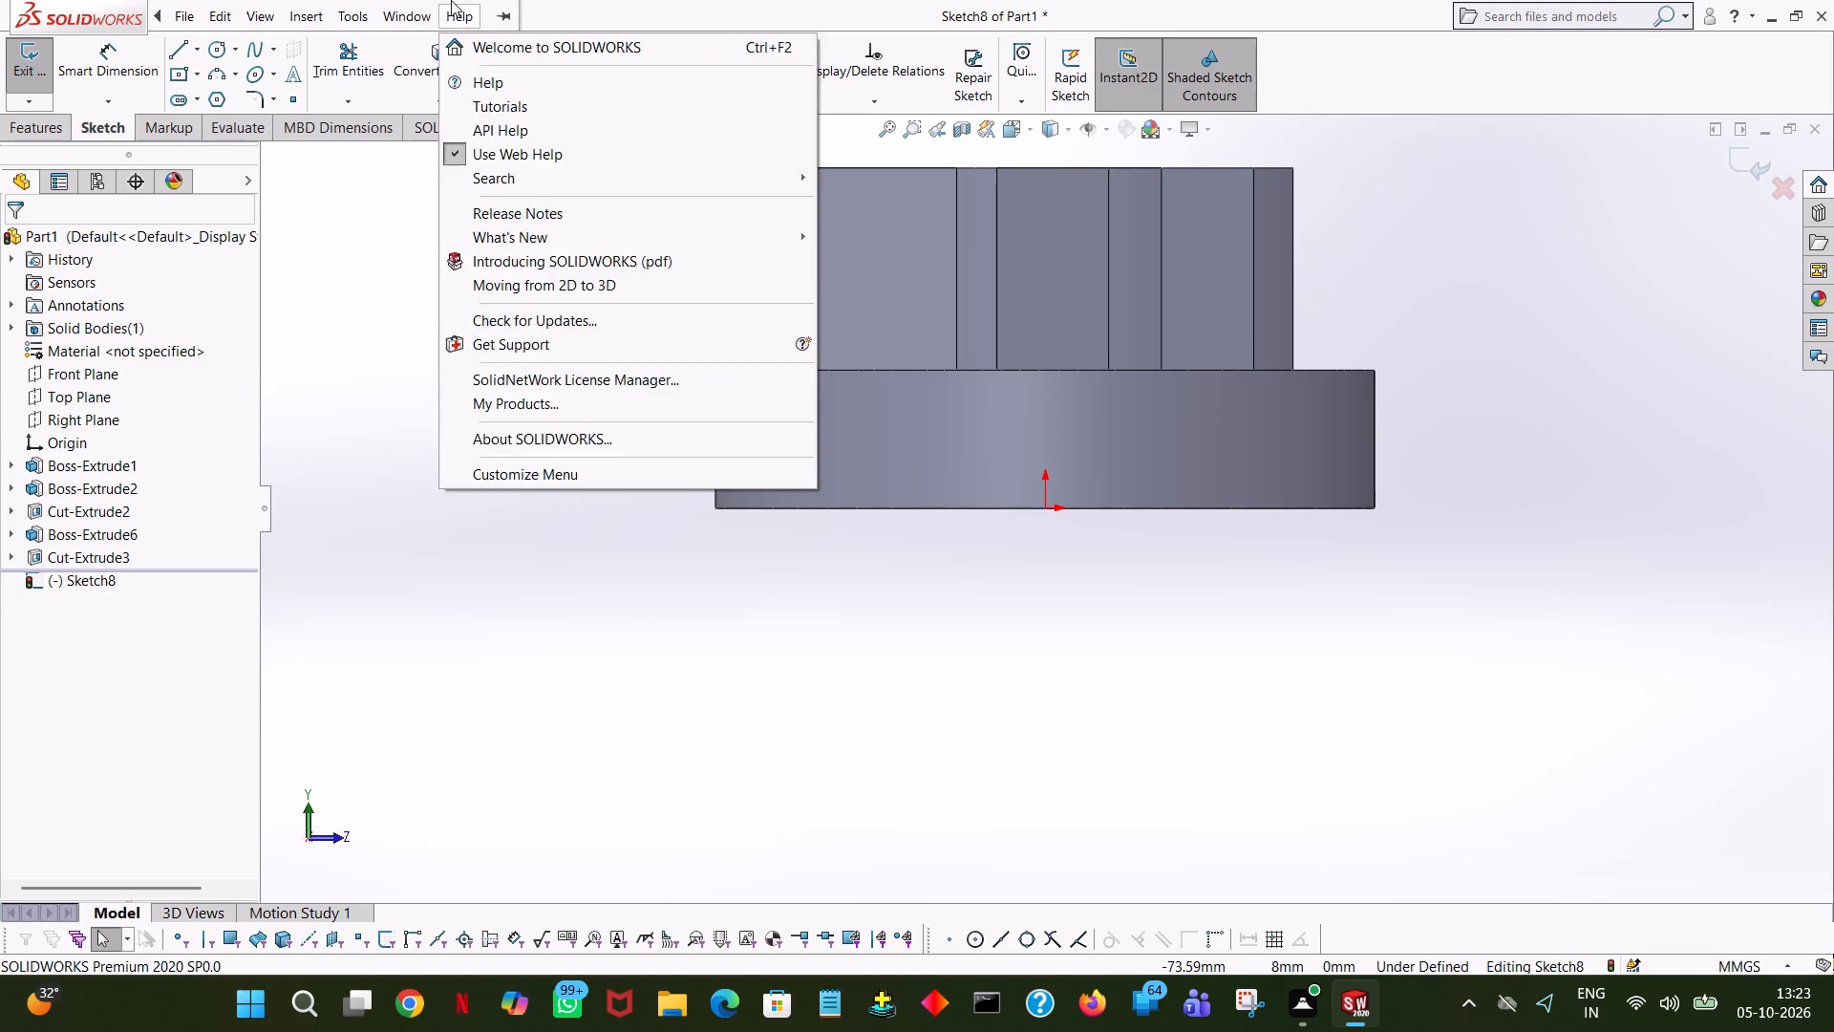
# Sketch two helper lines: 25 mm from the origin along the disc's bottom edge, and 24 mm vertically up from its end onto the jaw face.
pyautogui.click(173, 48)
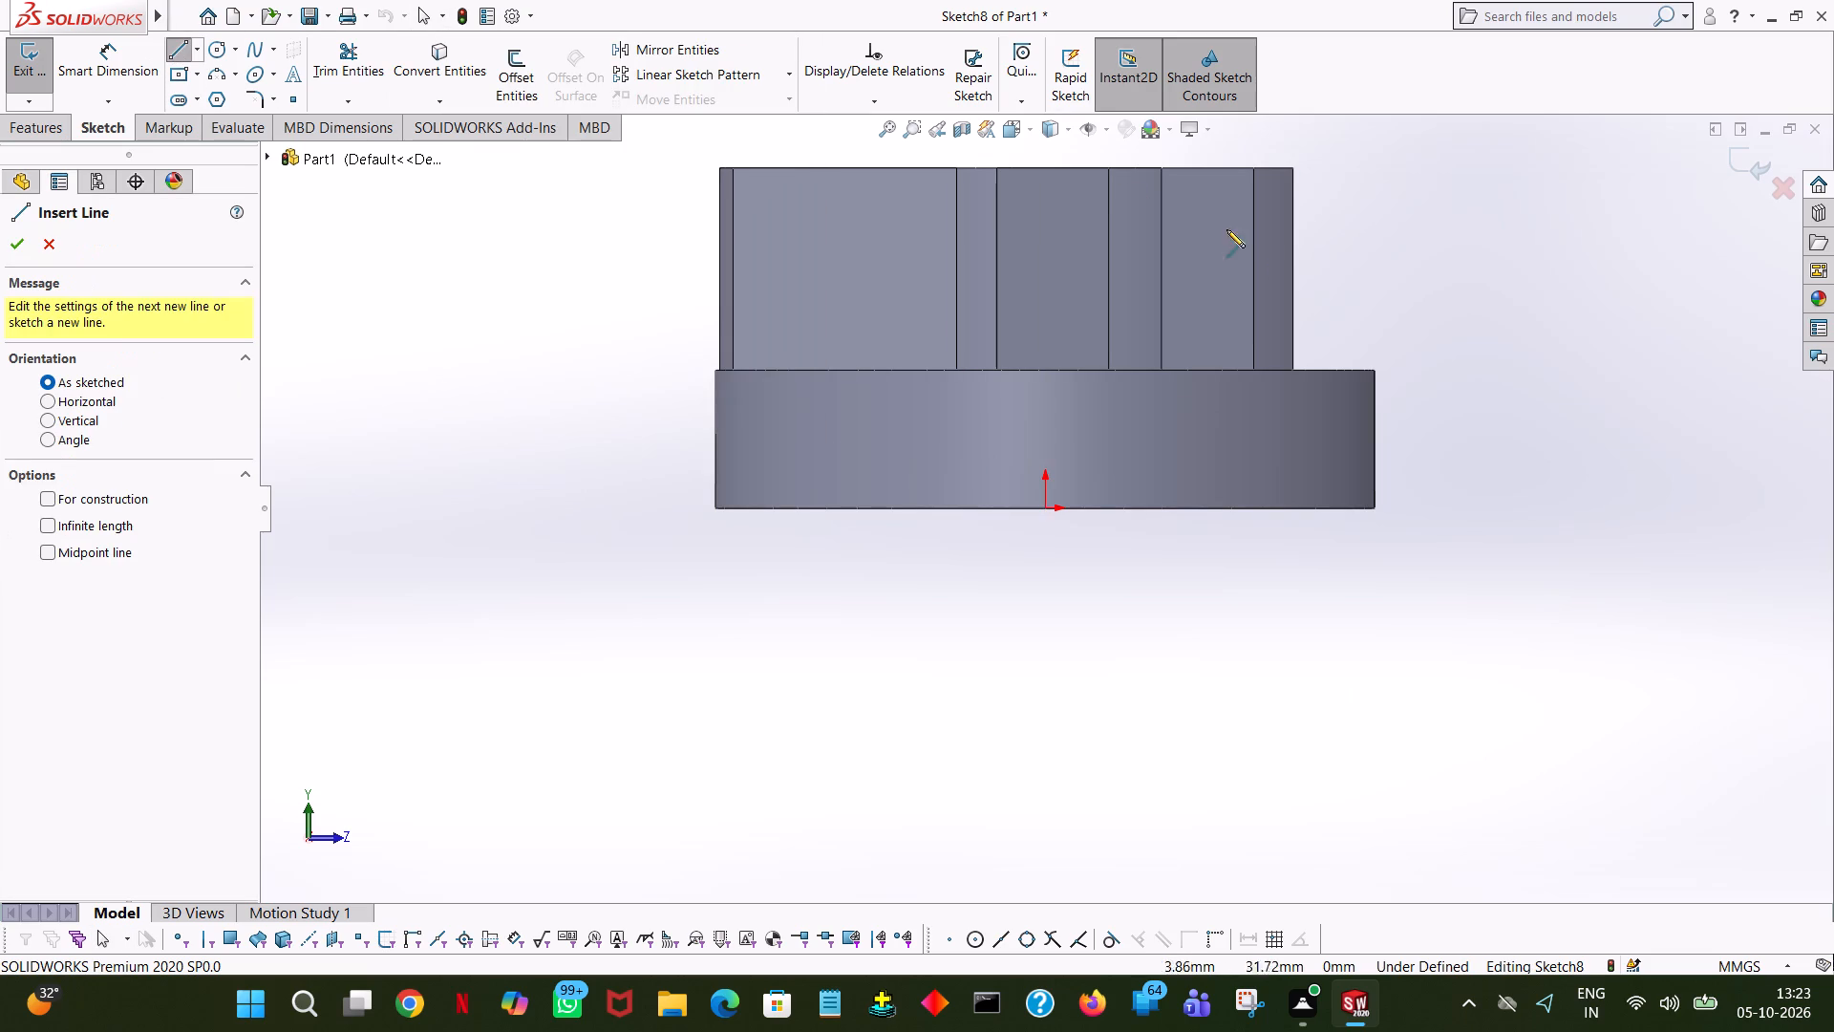
pyautogui.click(1043, 507)
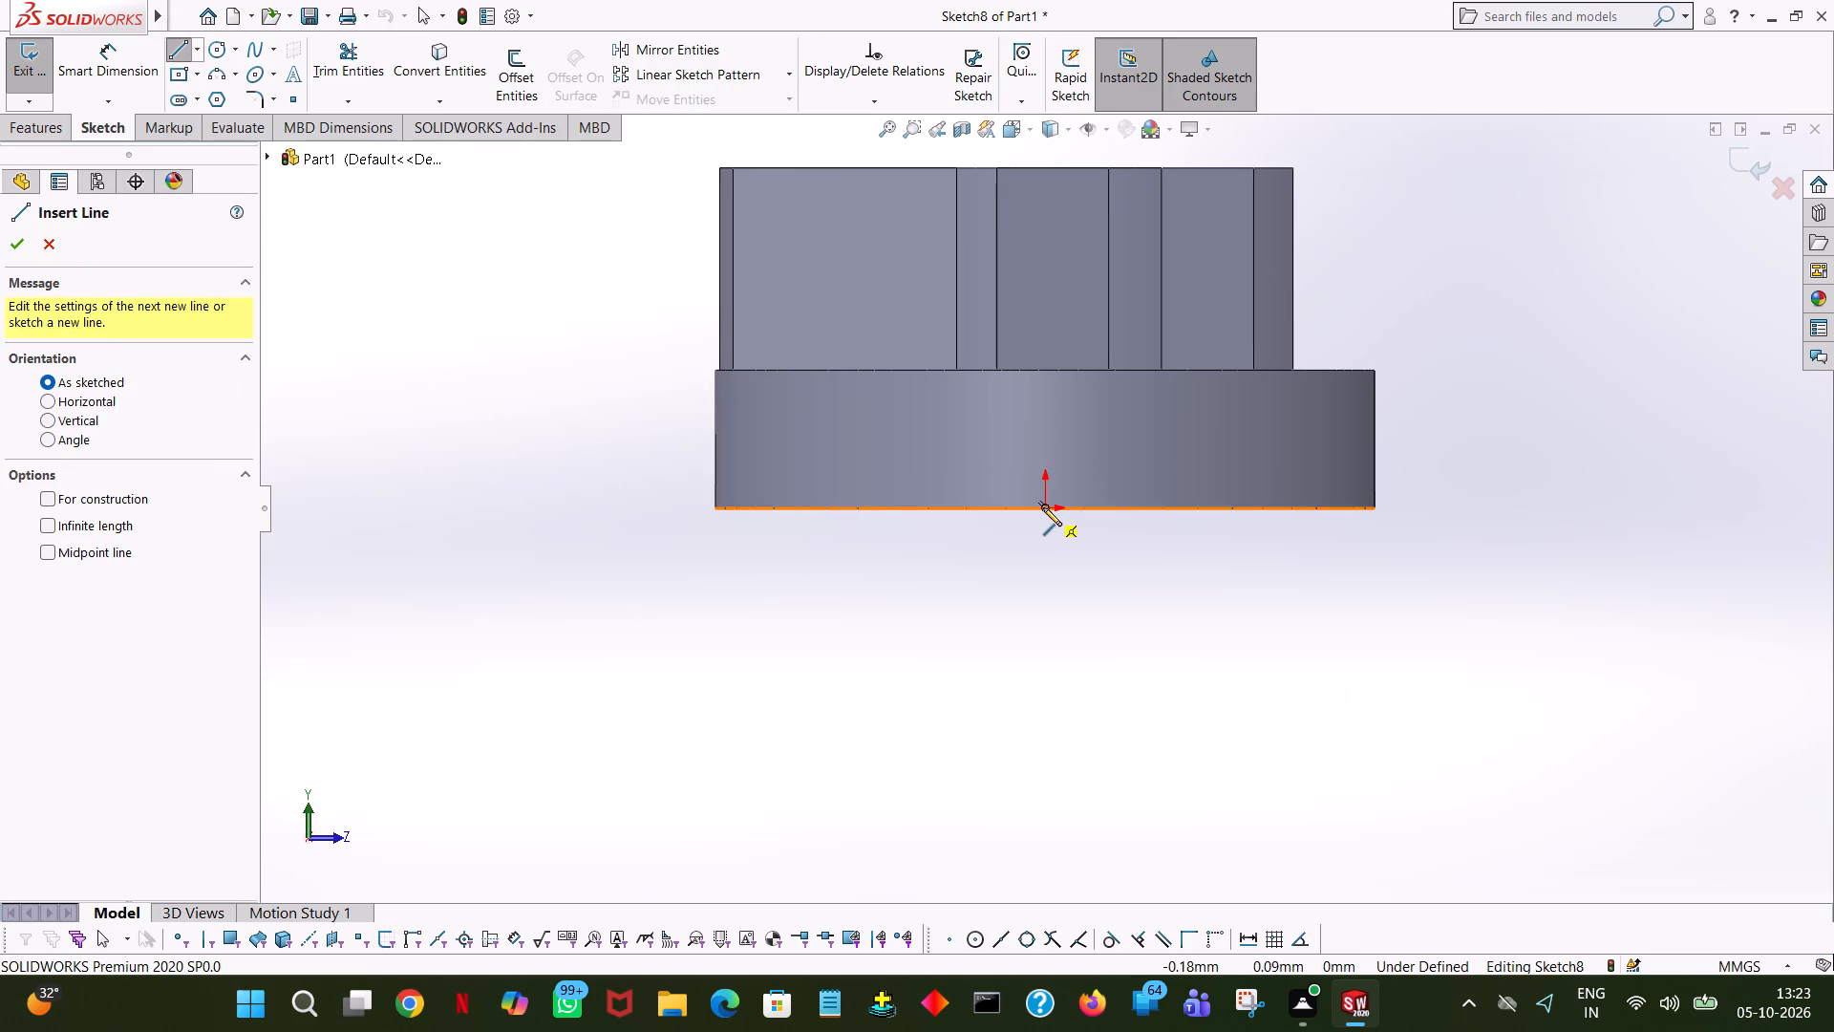
pyautogui.click(793, 508)
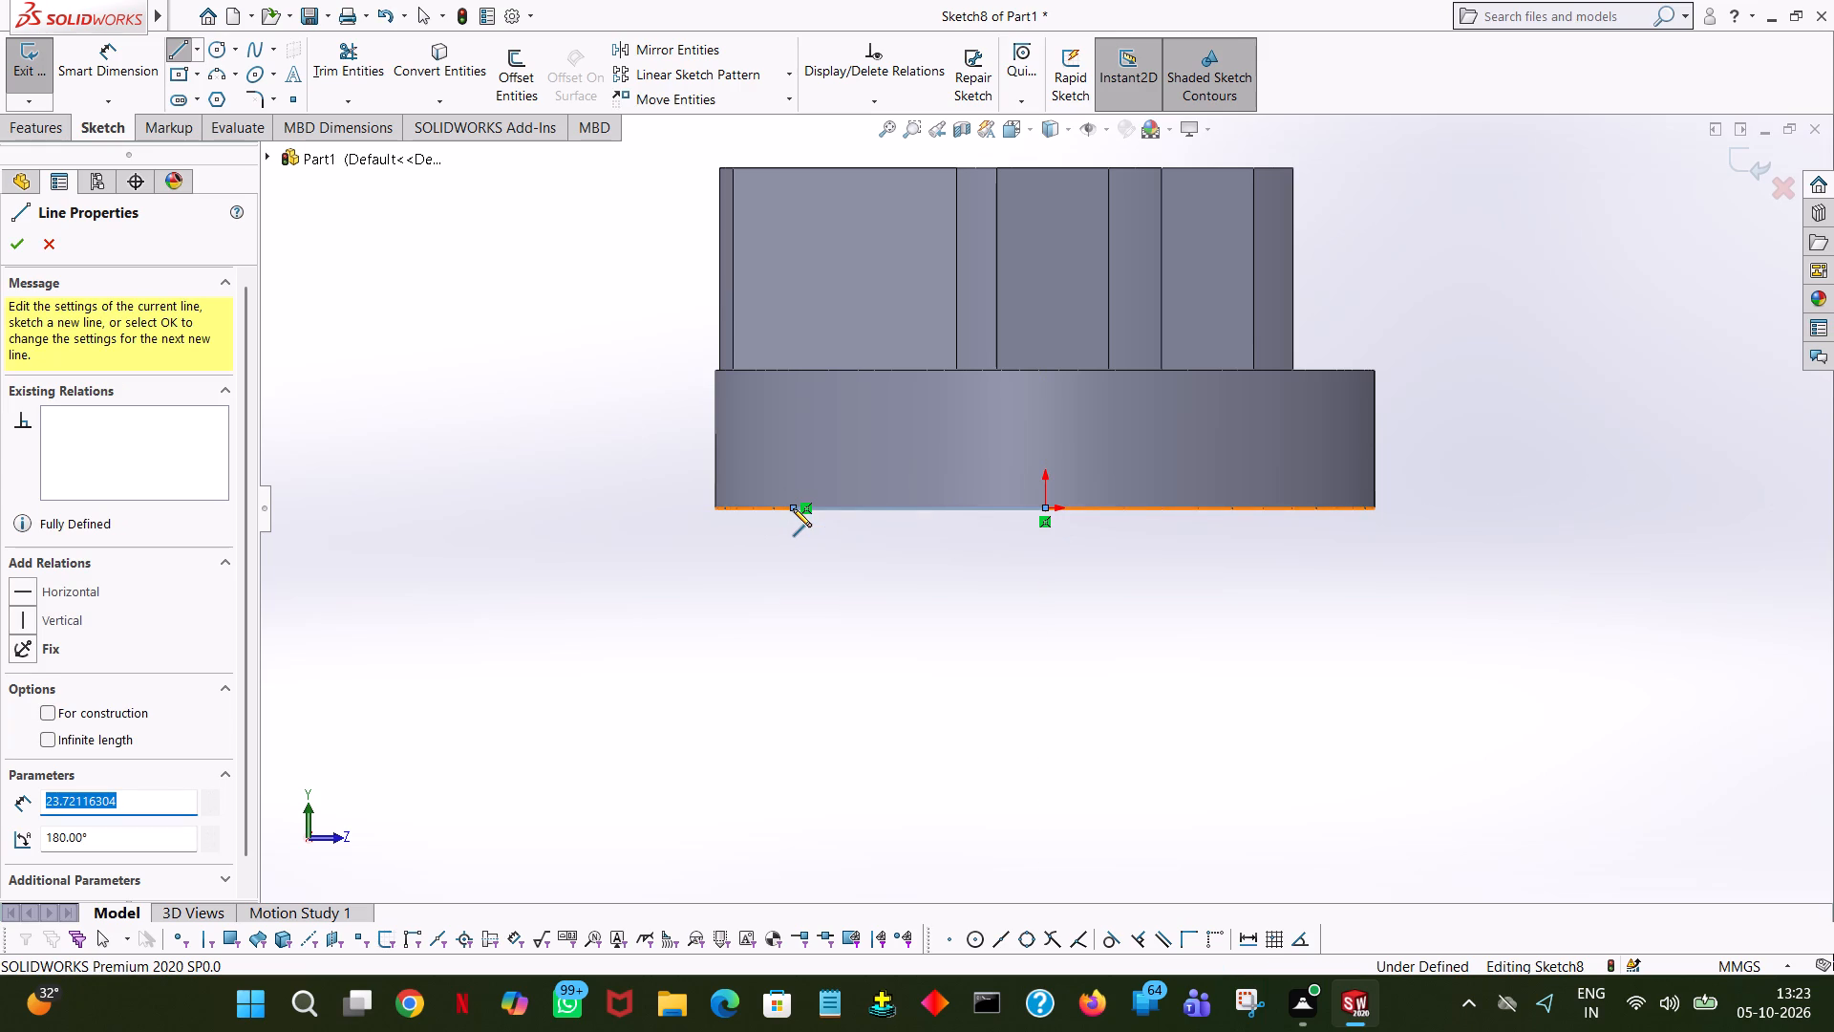
pyautogui.write('25')
pyautogui.press('Return')
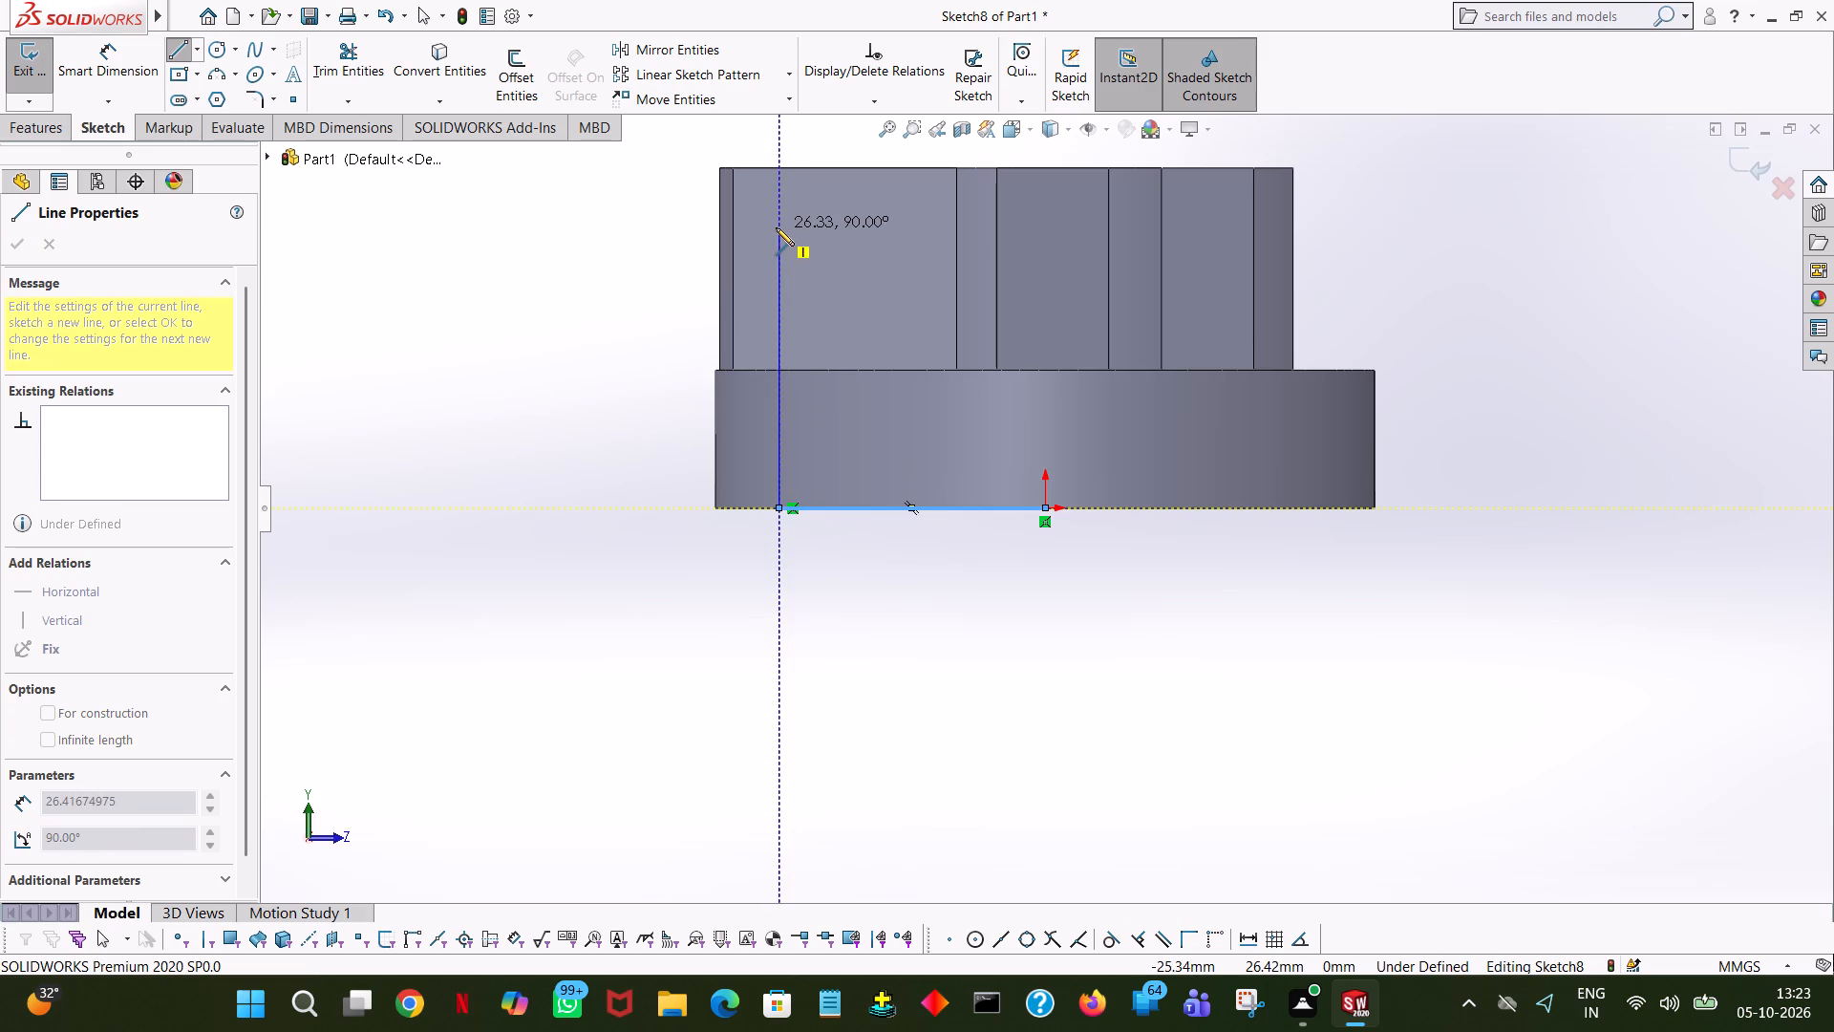
pyautogui.click(776, 227)
pyautogui.write('24')
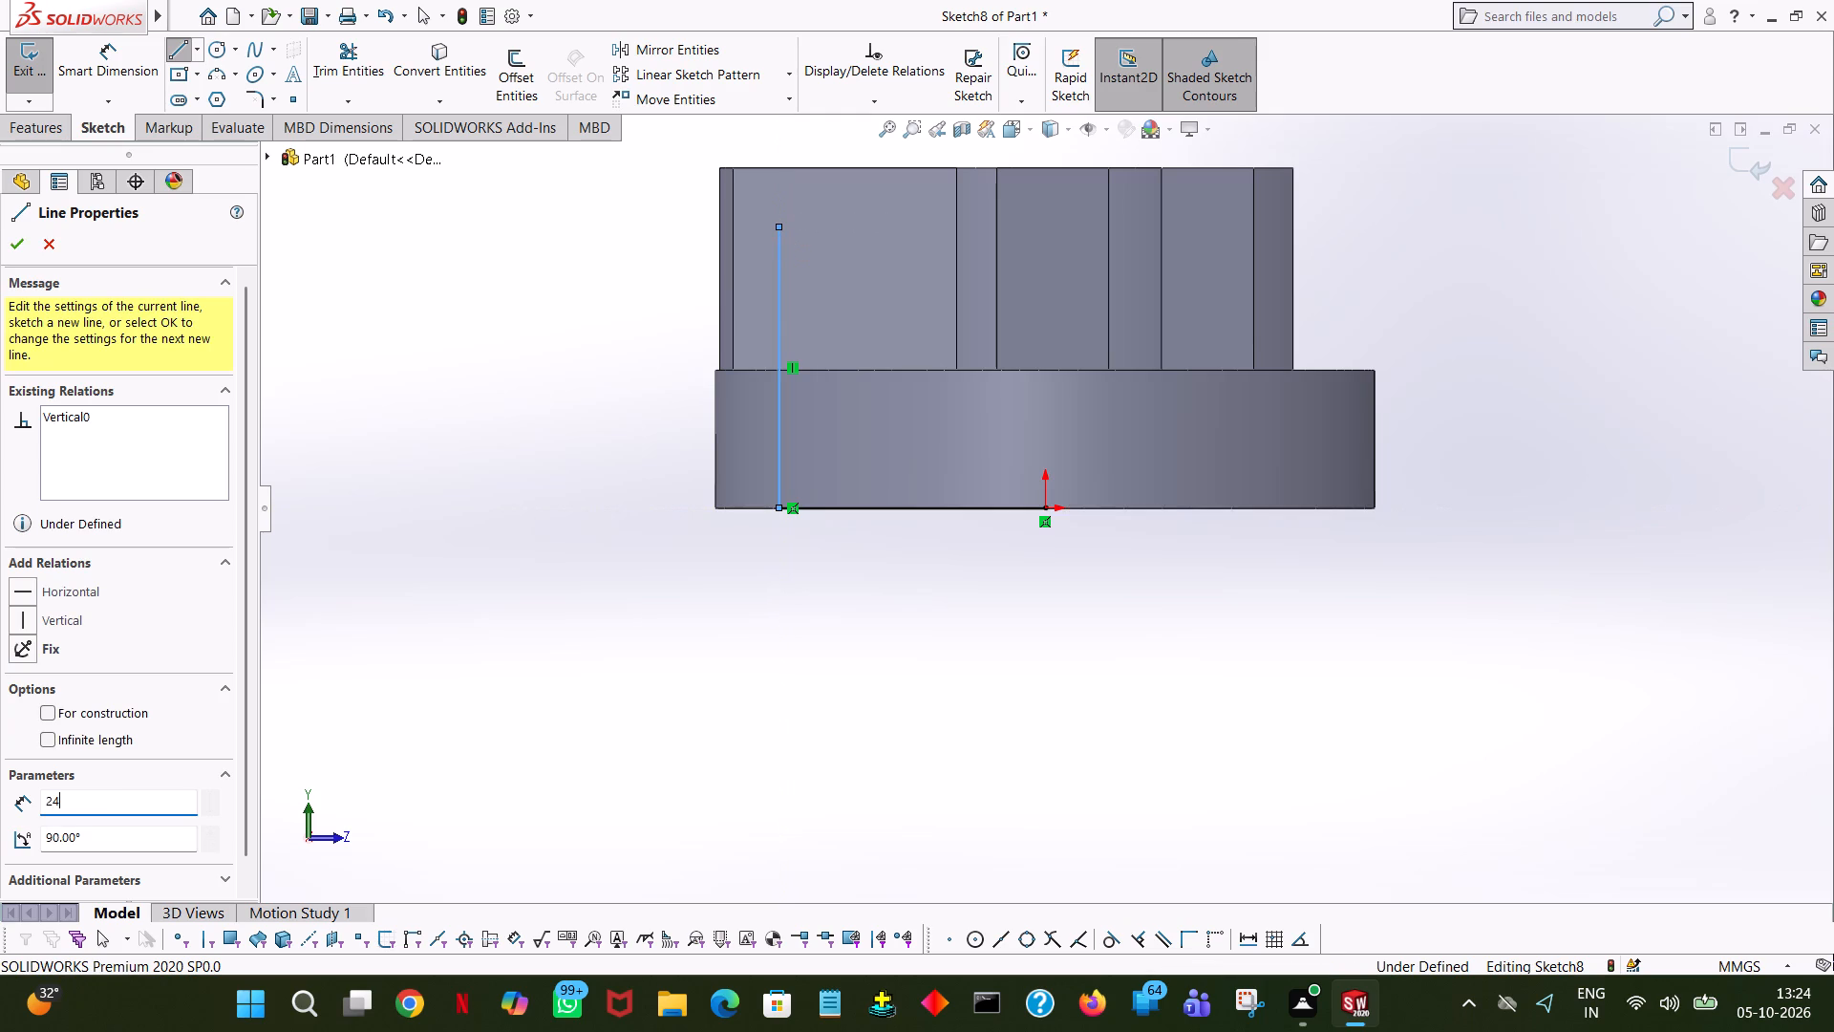
pyautogui.press('Return')
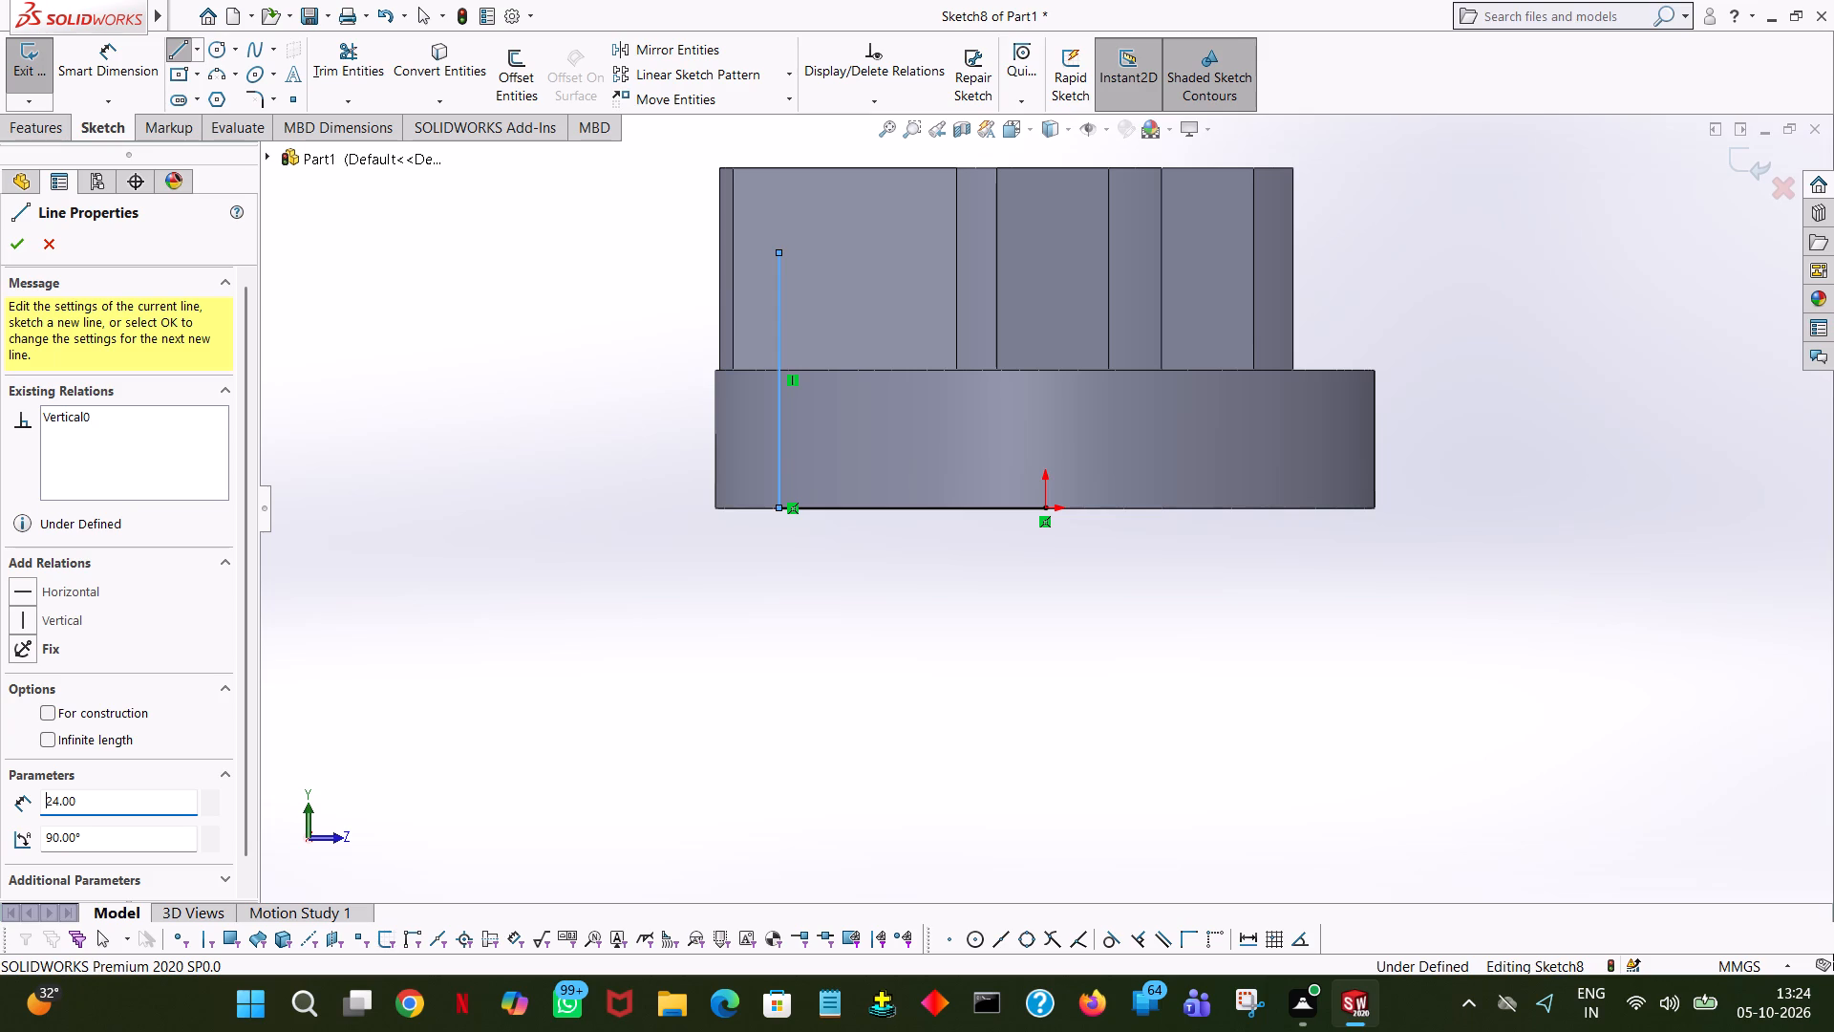
pyautogui.rightClick(776, 227)
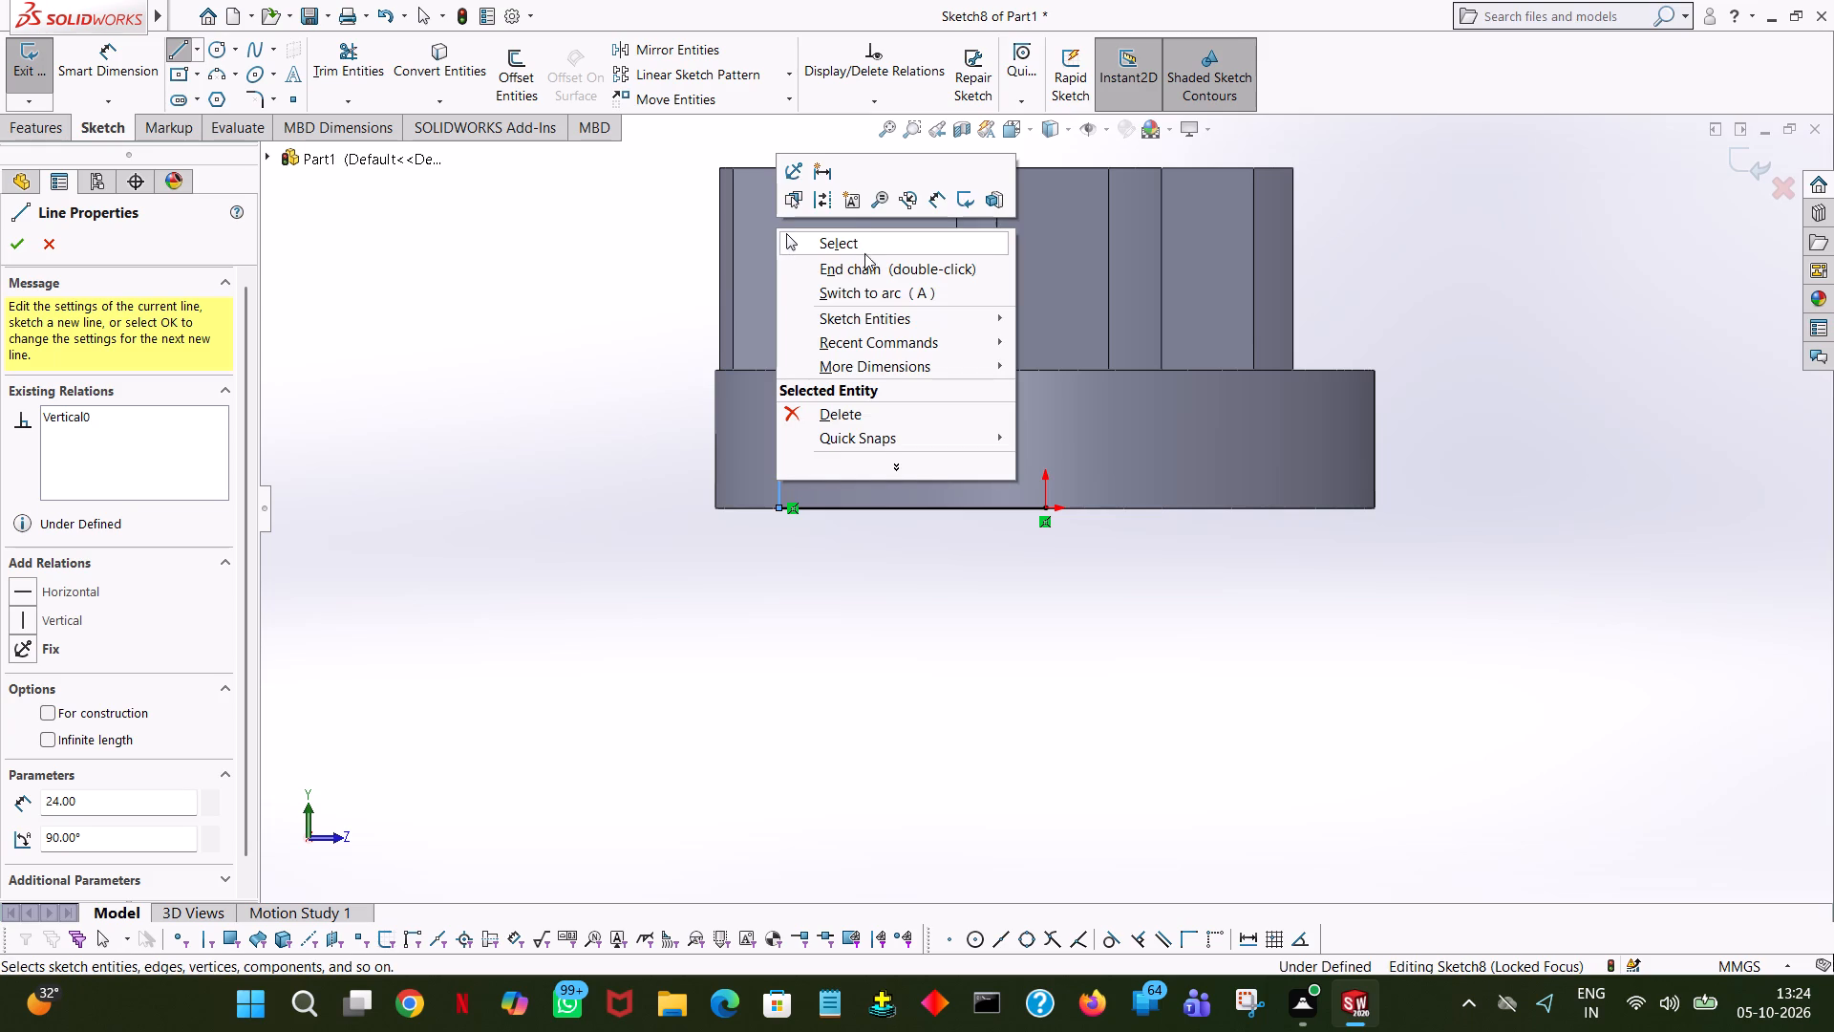
pyautogui.click(849, 235)
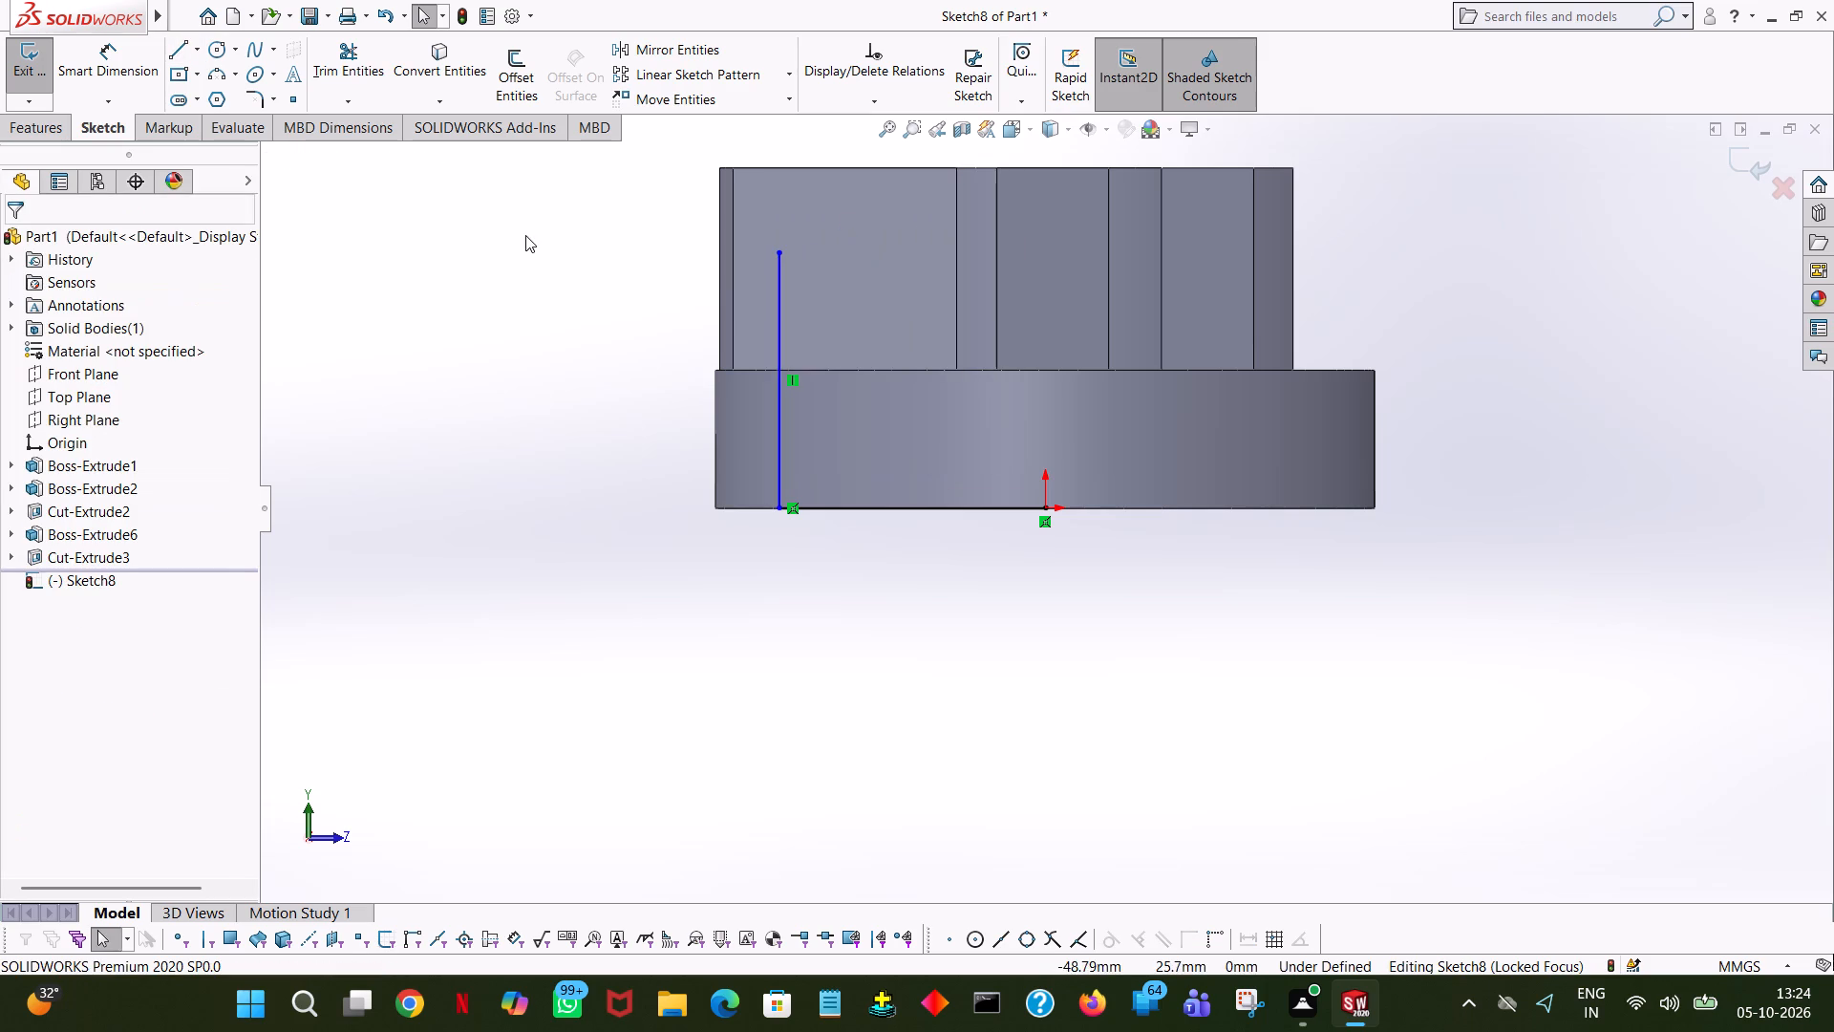
# Sketch a circle of 3 mm radius centred on the upper end of the 24 mm vertical line.
pyautogui.click(209, 48)
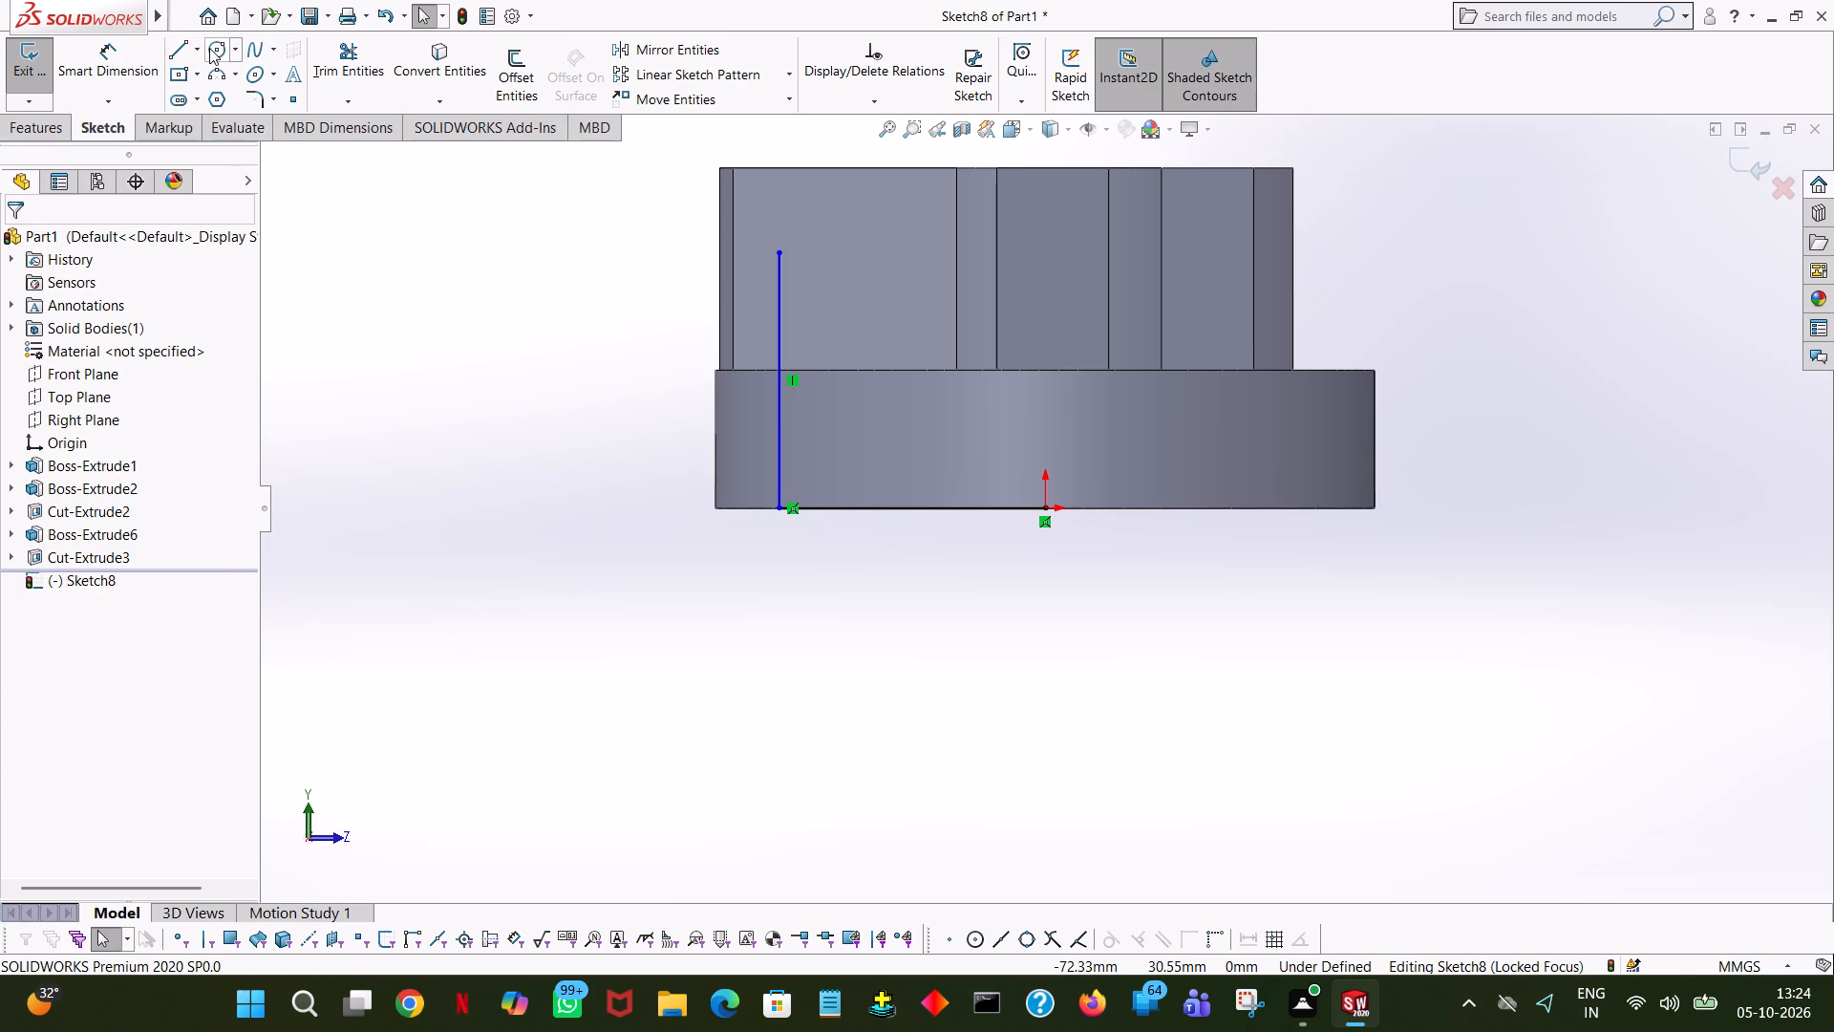
pyautogui.click(780, 251)
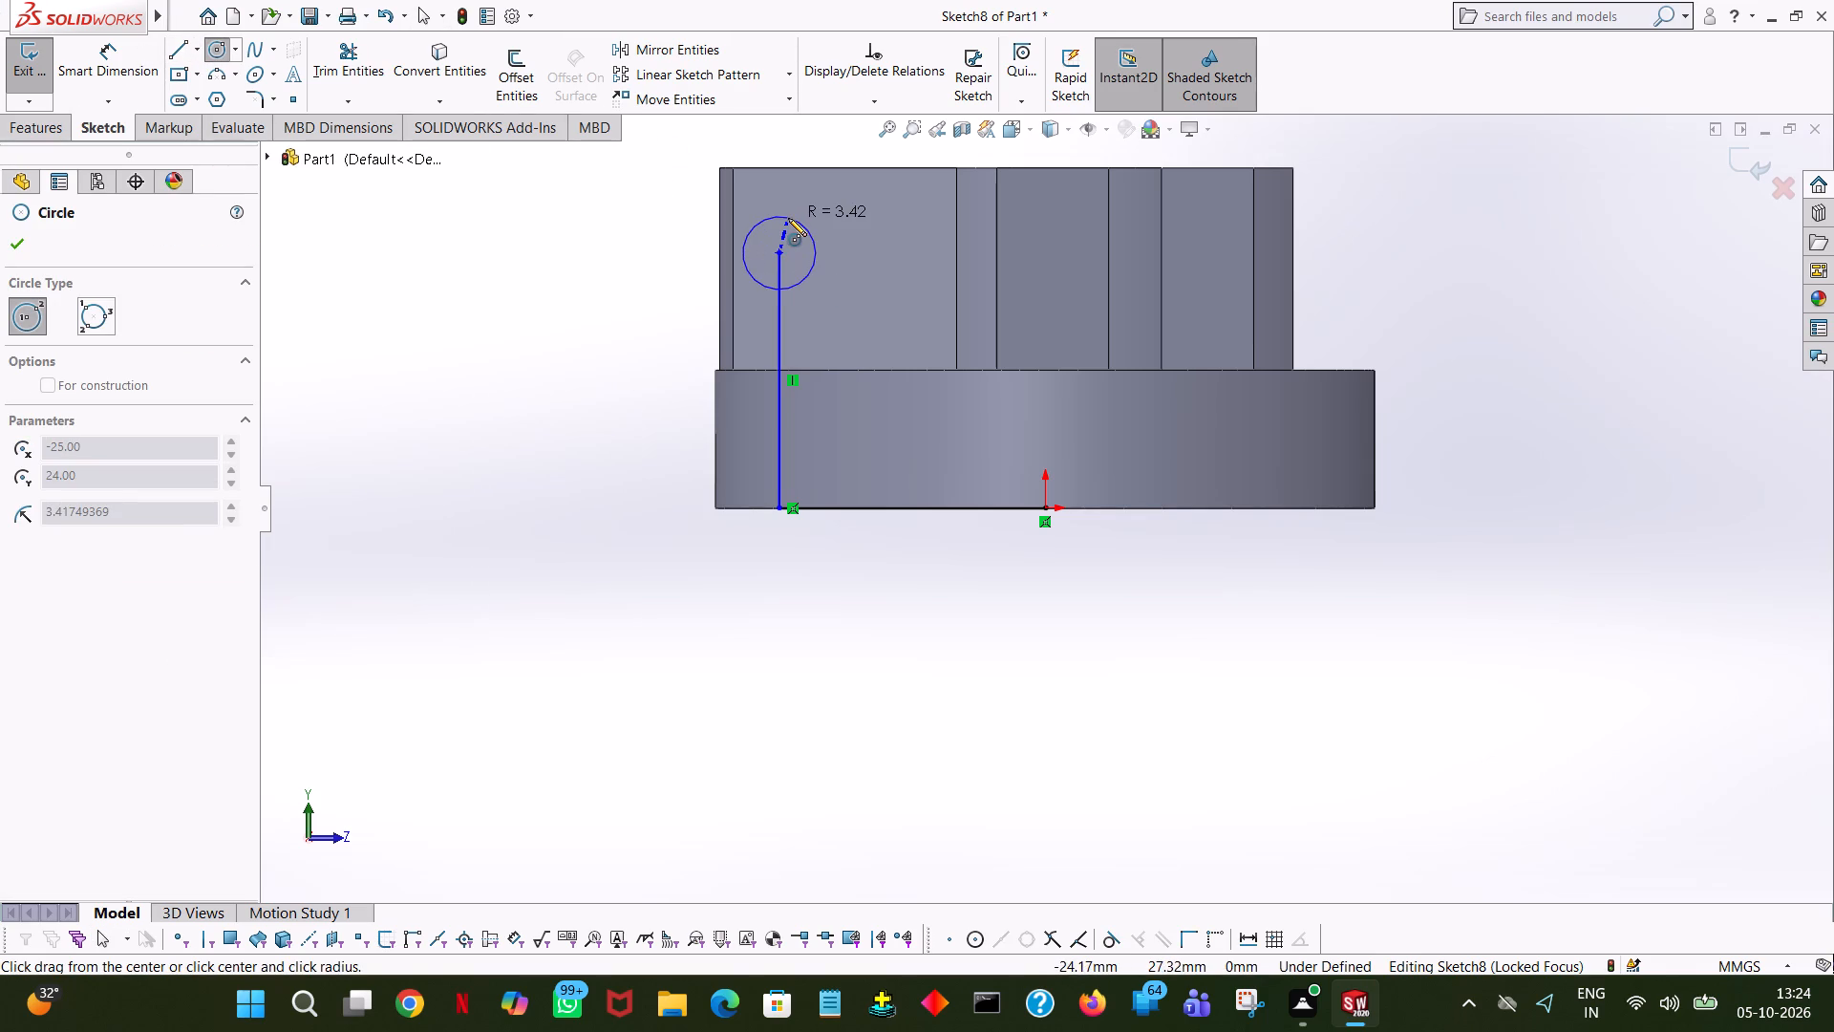
pyautogui.click(788, 218)
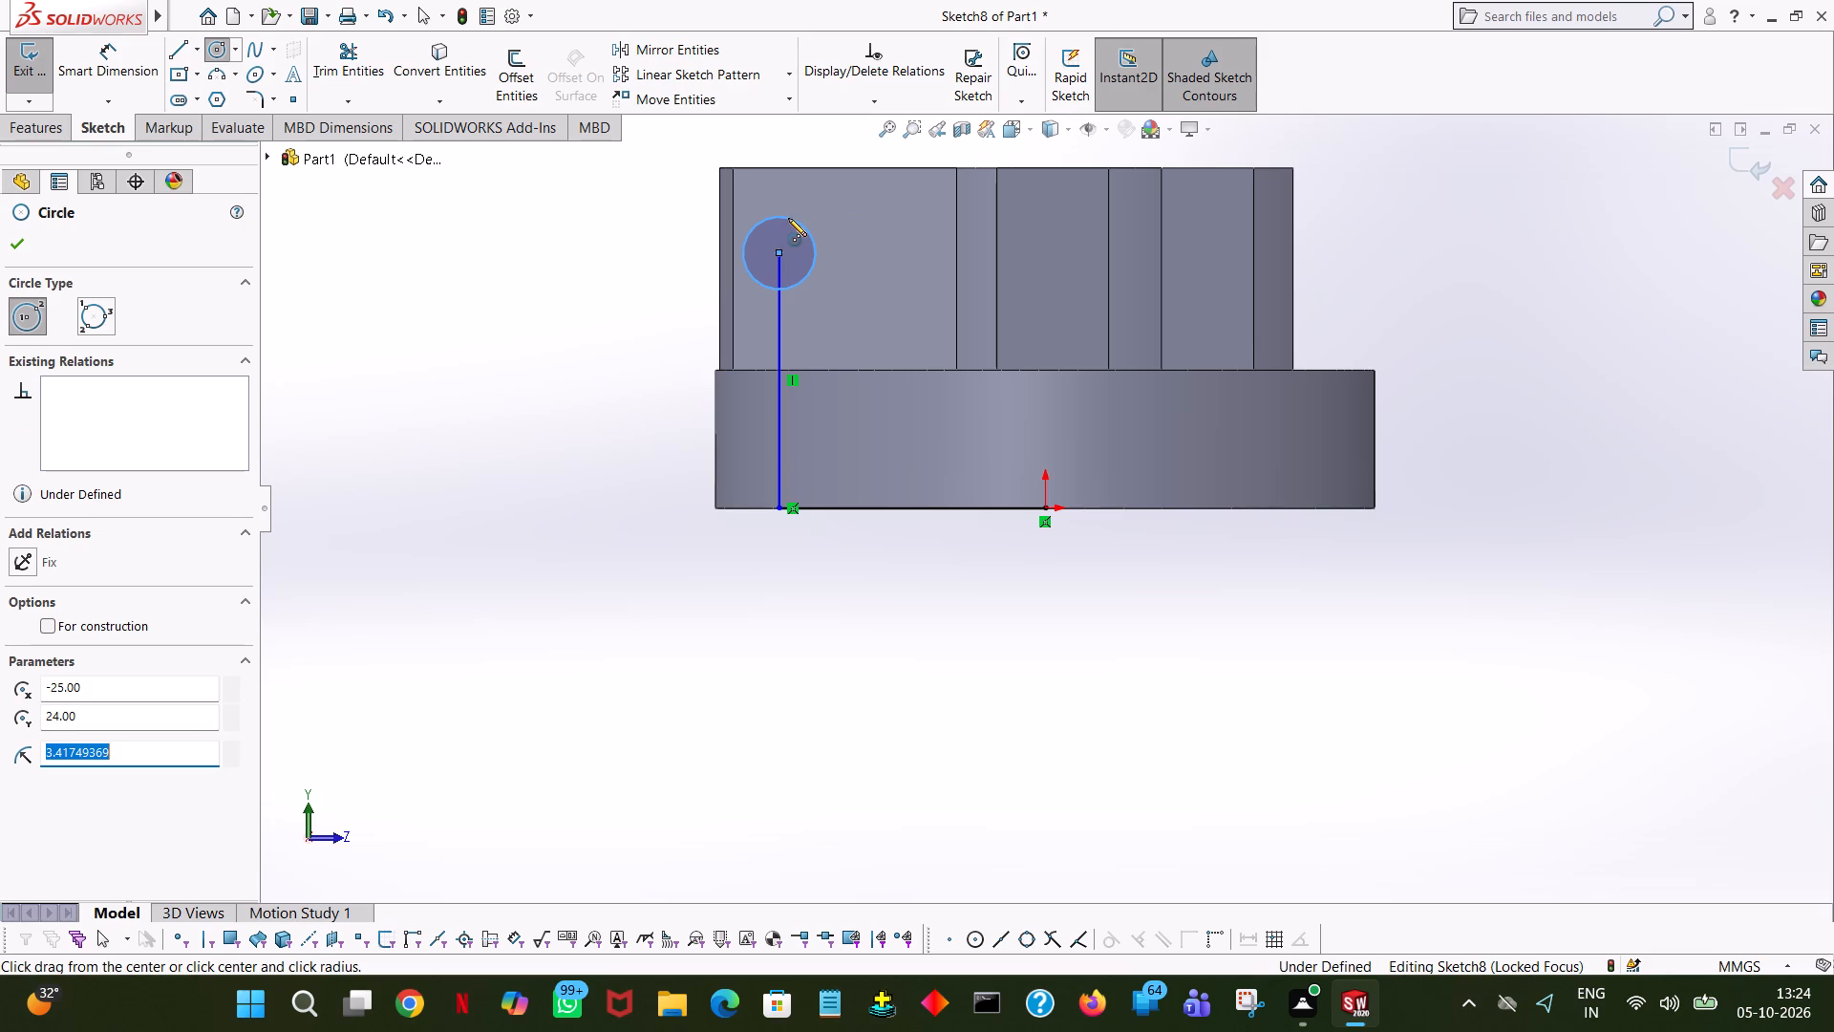
pyautogui.press('3')
pyautogui.press('Return')
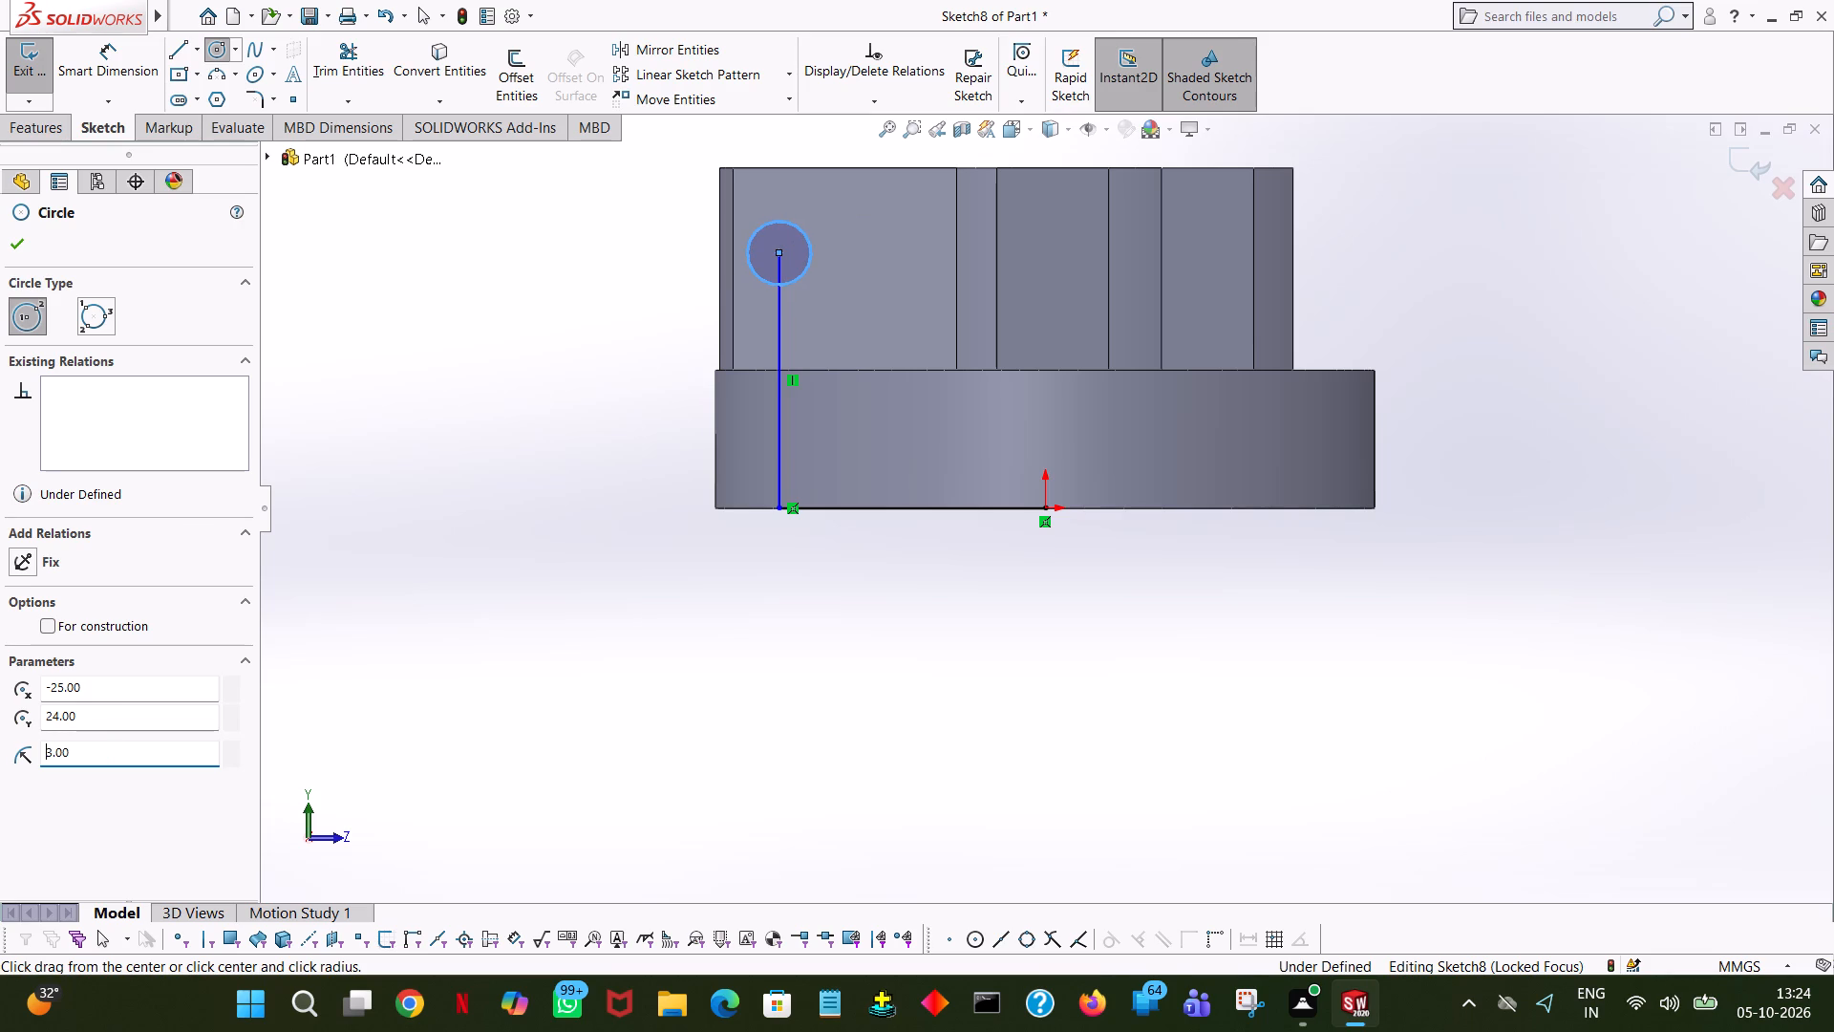
pyautogui.click(9, 240)
# Trim away the vertical and horizontal helper lines, leaving only the circle in the sketch.
pyautogui.click(365, 61)
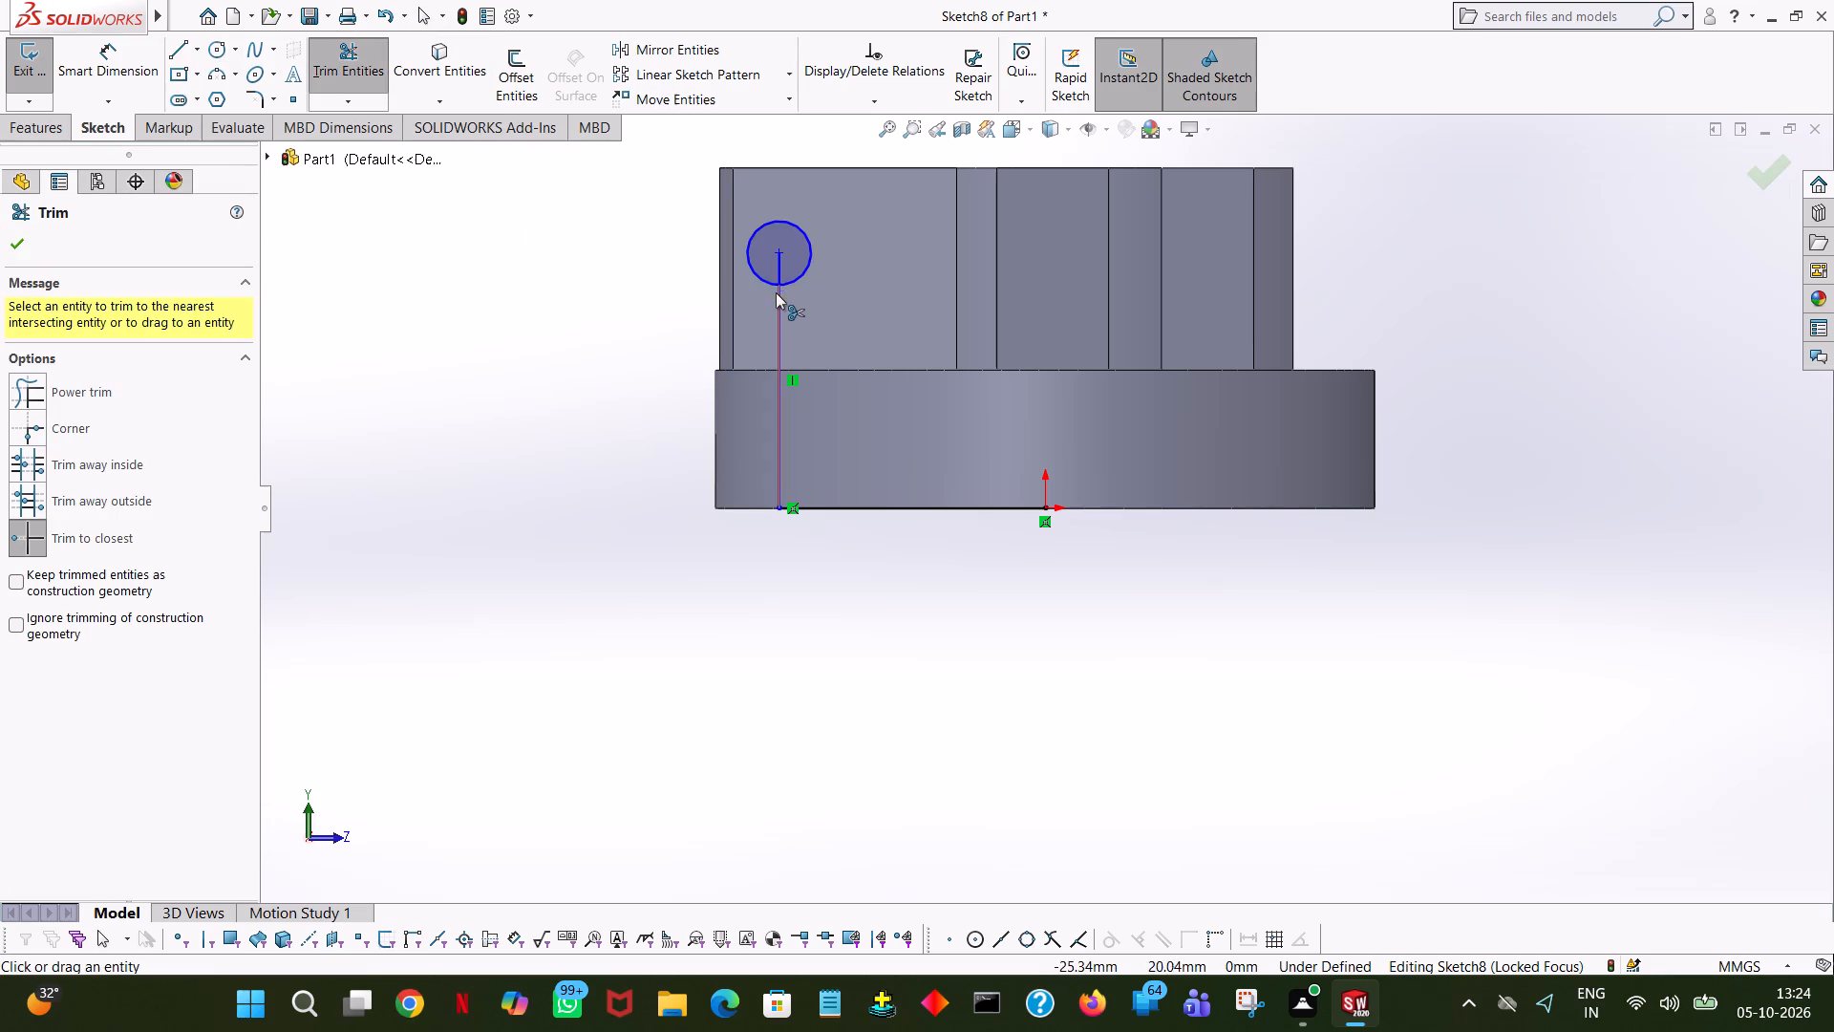
pyautogui.click(777, 261)
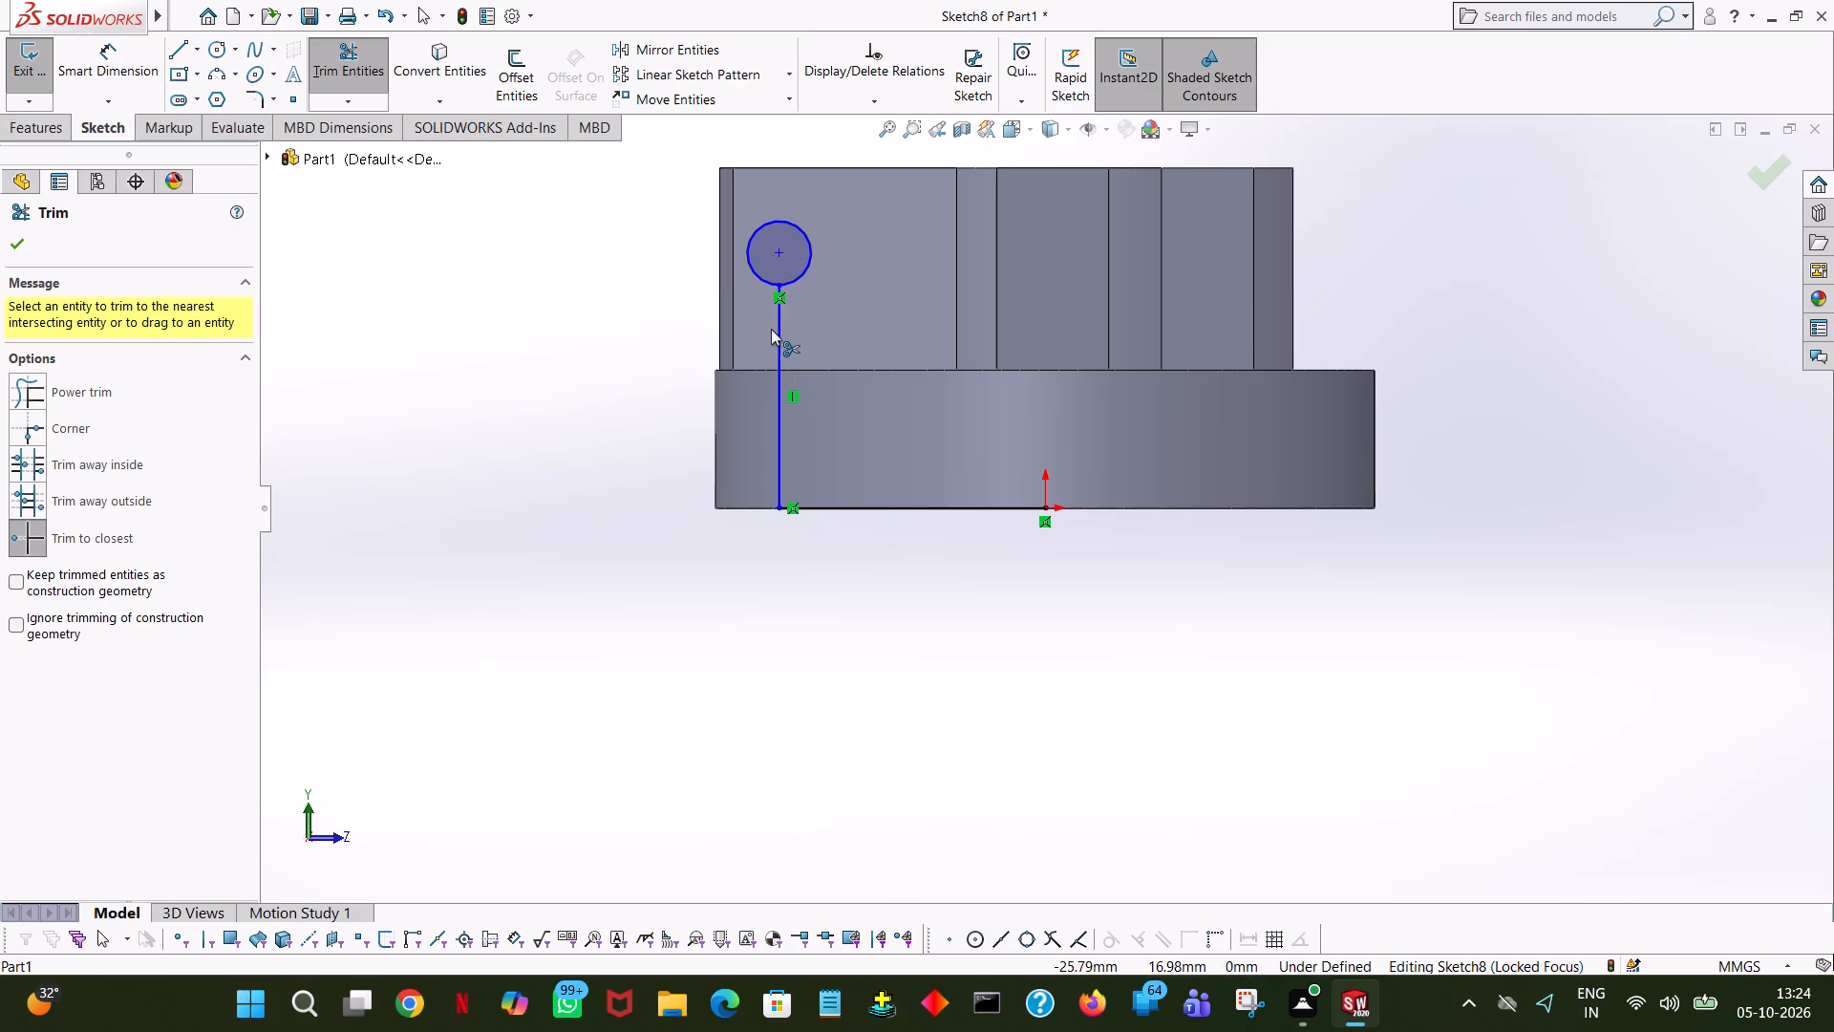
pyautogui.click(777, 334)
pyautogui.click(859, 503)
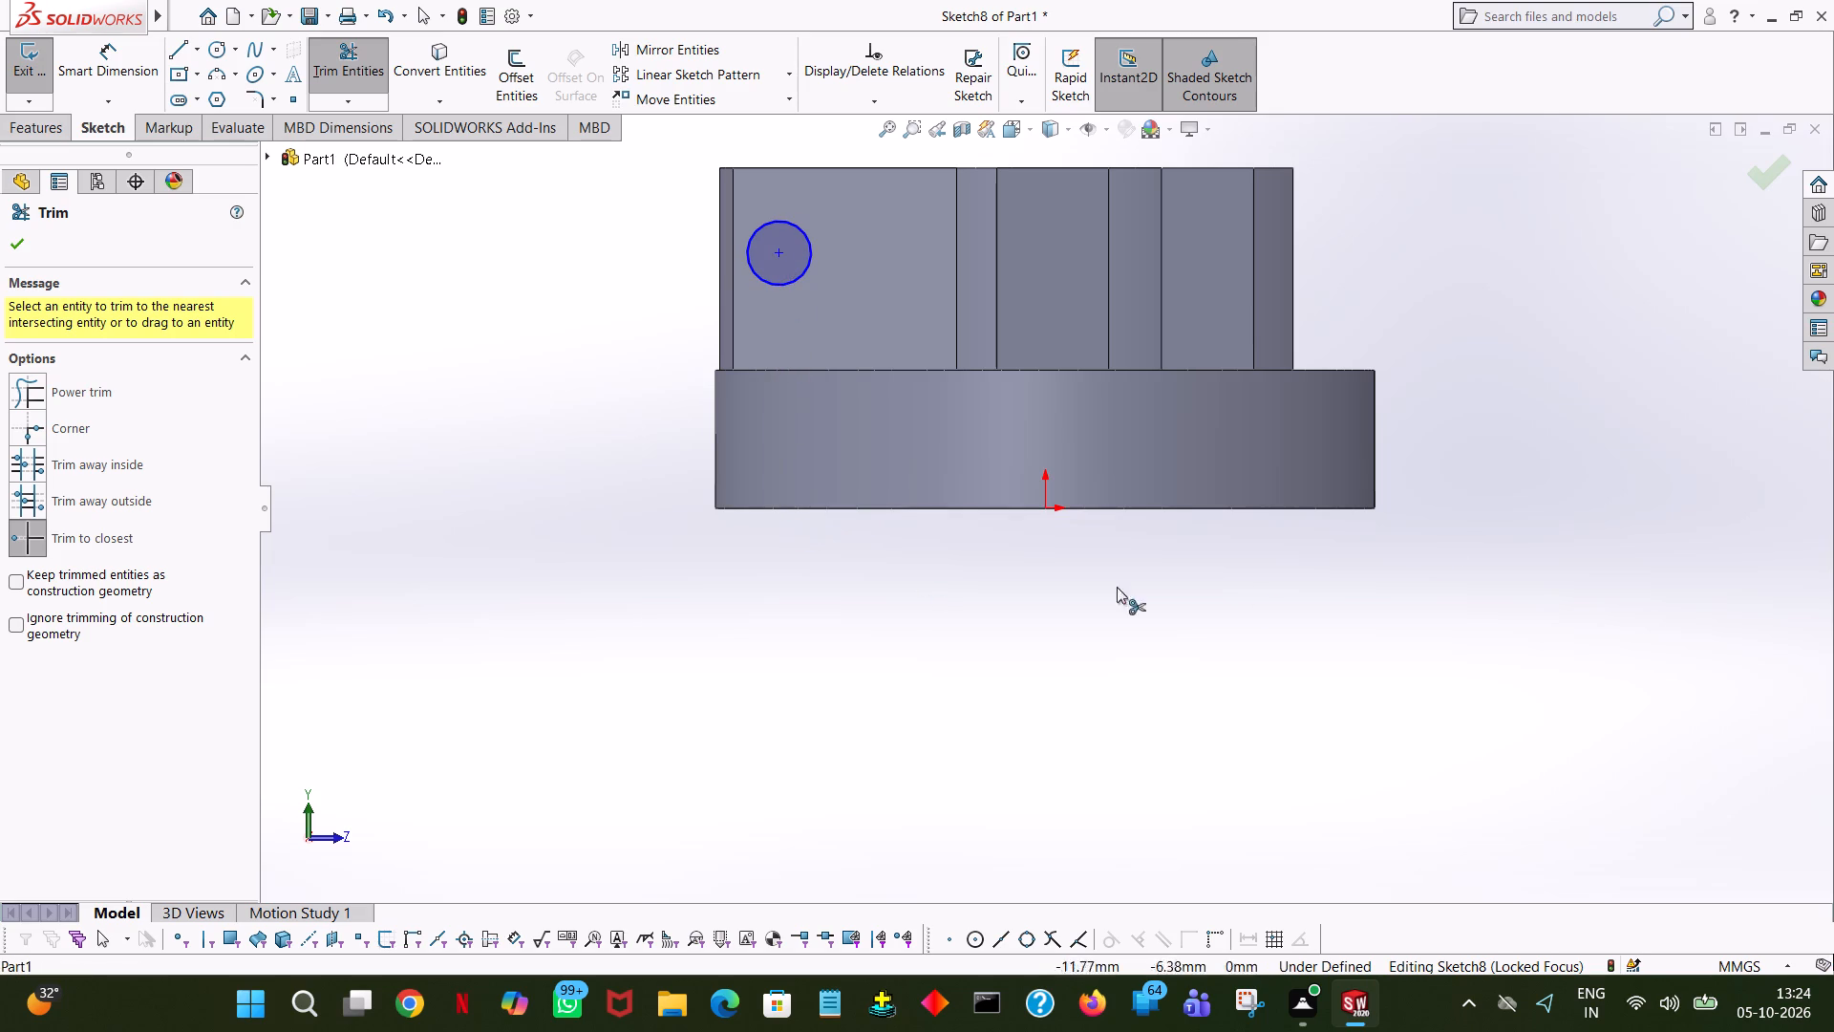
pyautogui.click(14, 225)
pyautogui.click(15, 243)
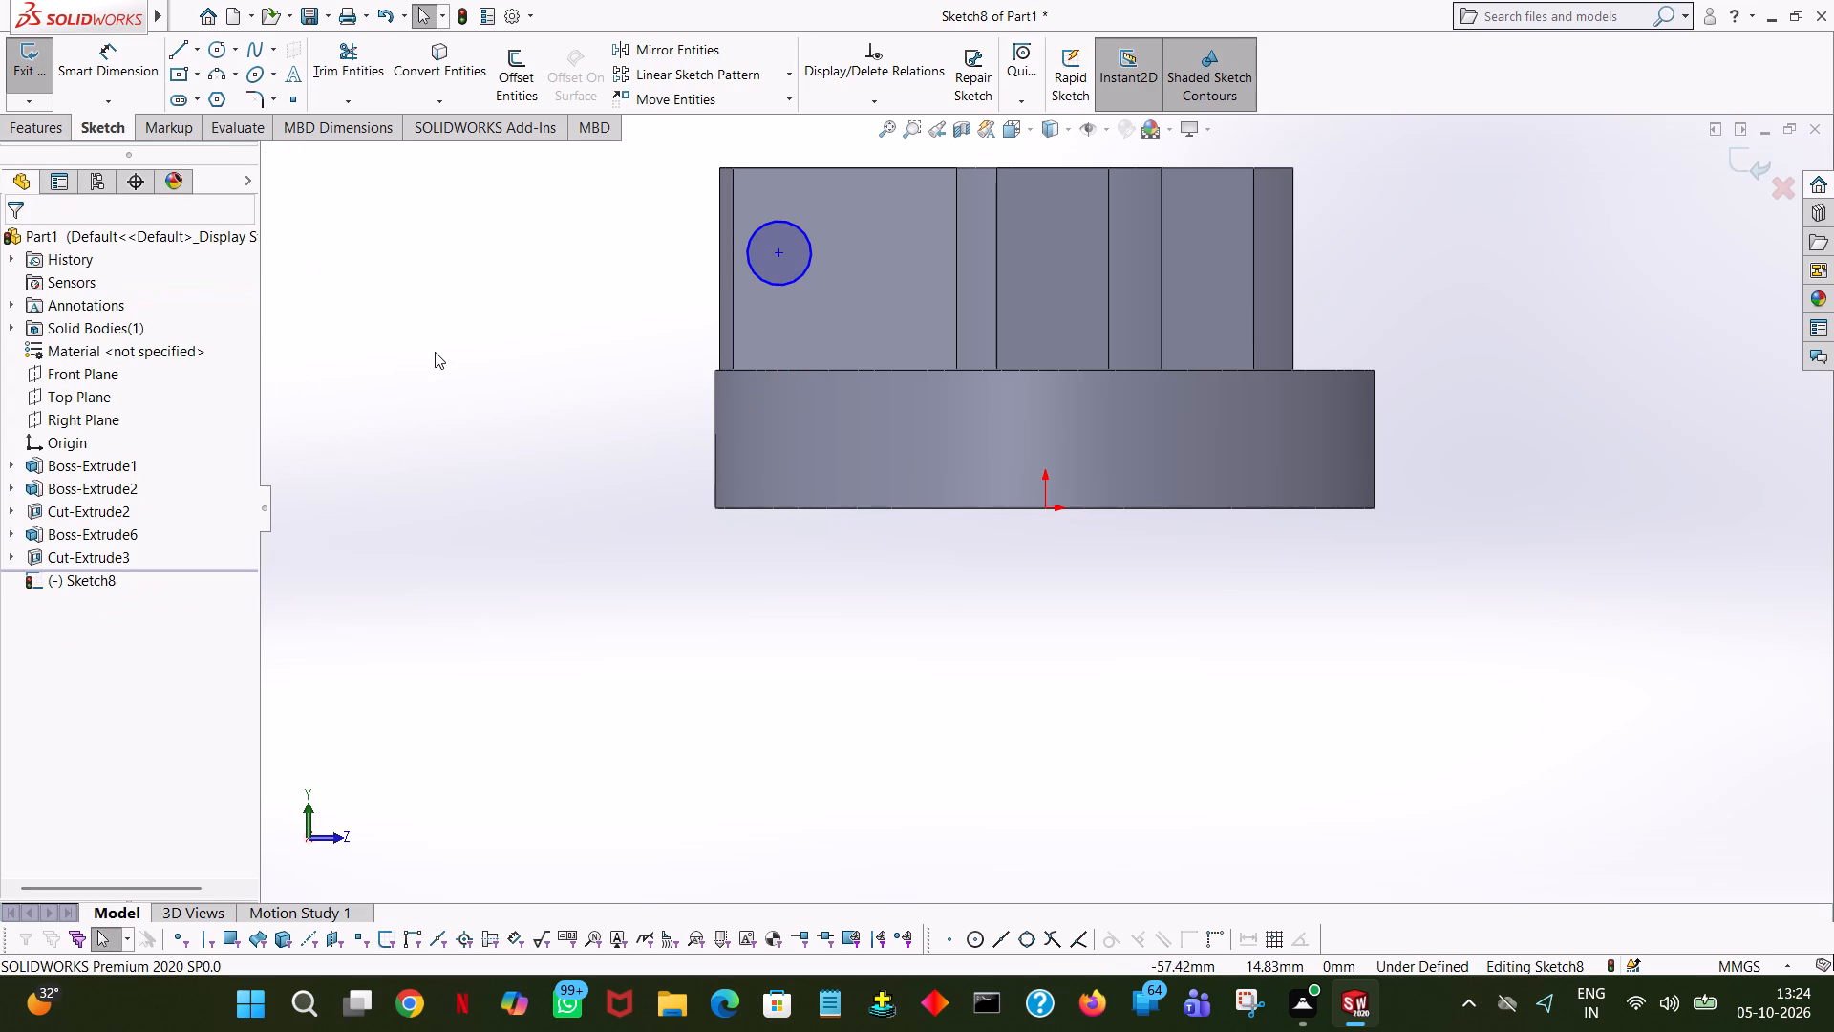
pyautogui.click(435, 352)
# Extrude-cut the circle 32 mm blind through the jaw and across into the facing wall of the adjacent jaw.
pyautogui.moveTo(471, 342); pyautogui.dragTo(587, 770, button='middle')
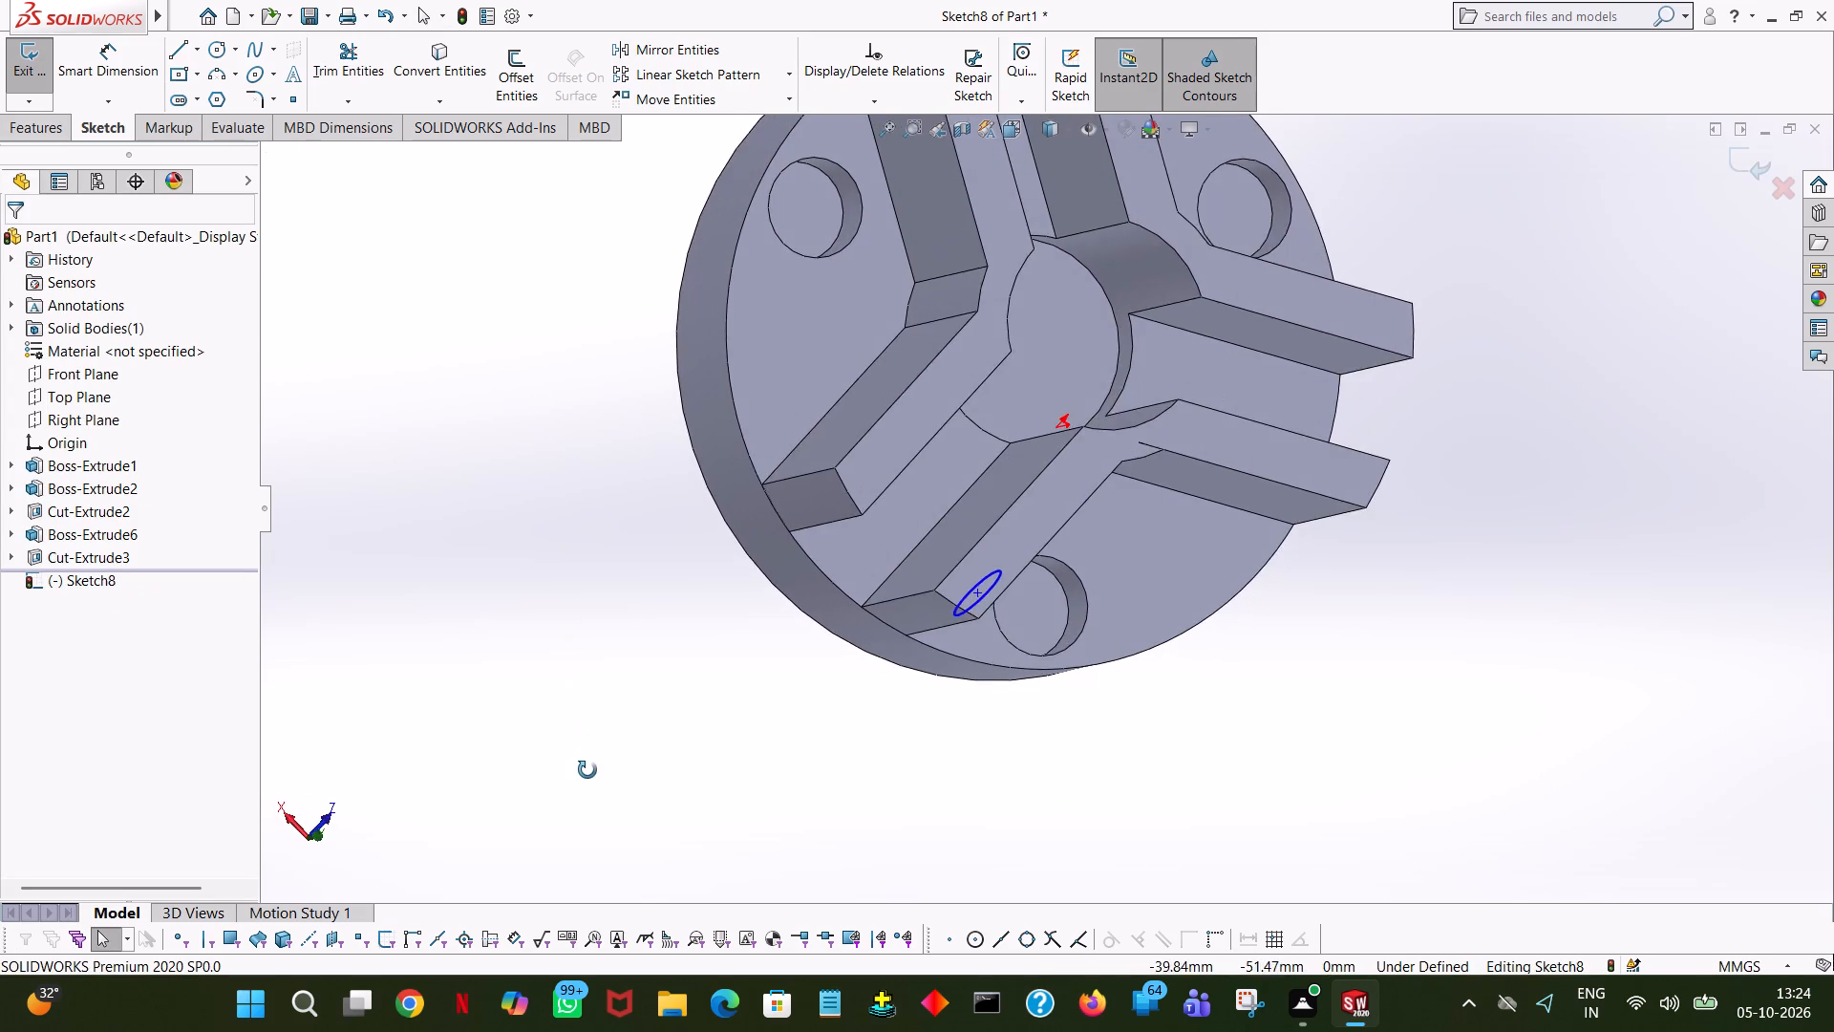
pyautogui.moveTo(587, 770); pyautogui.dragTo(542, 782, button='middle')
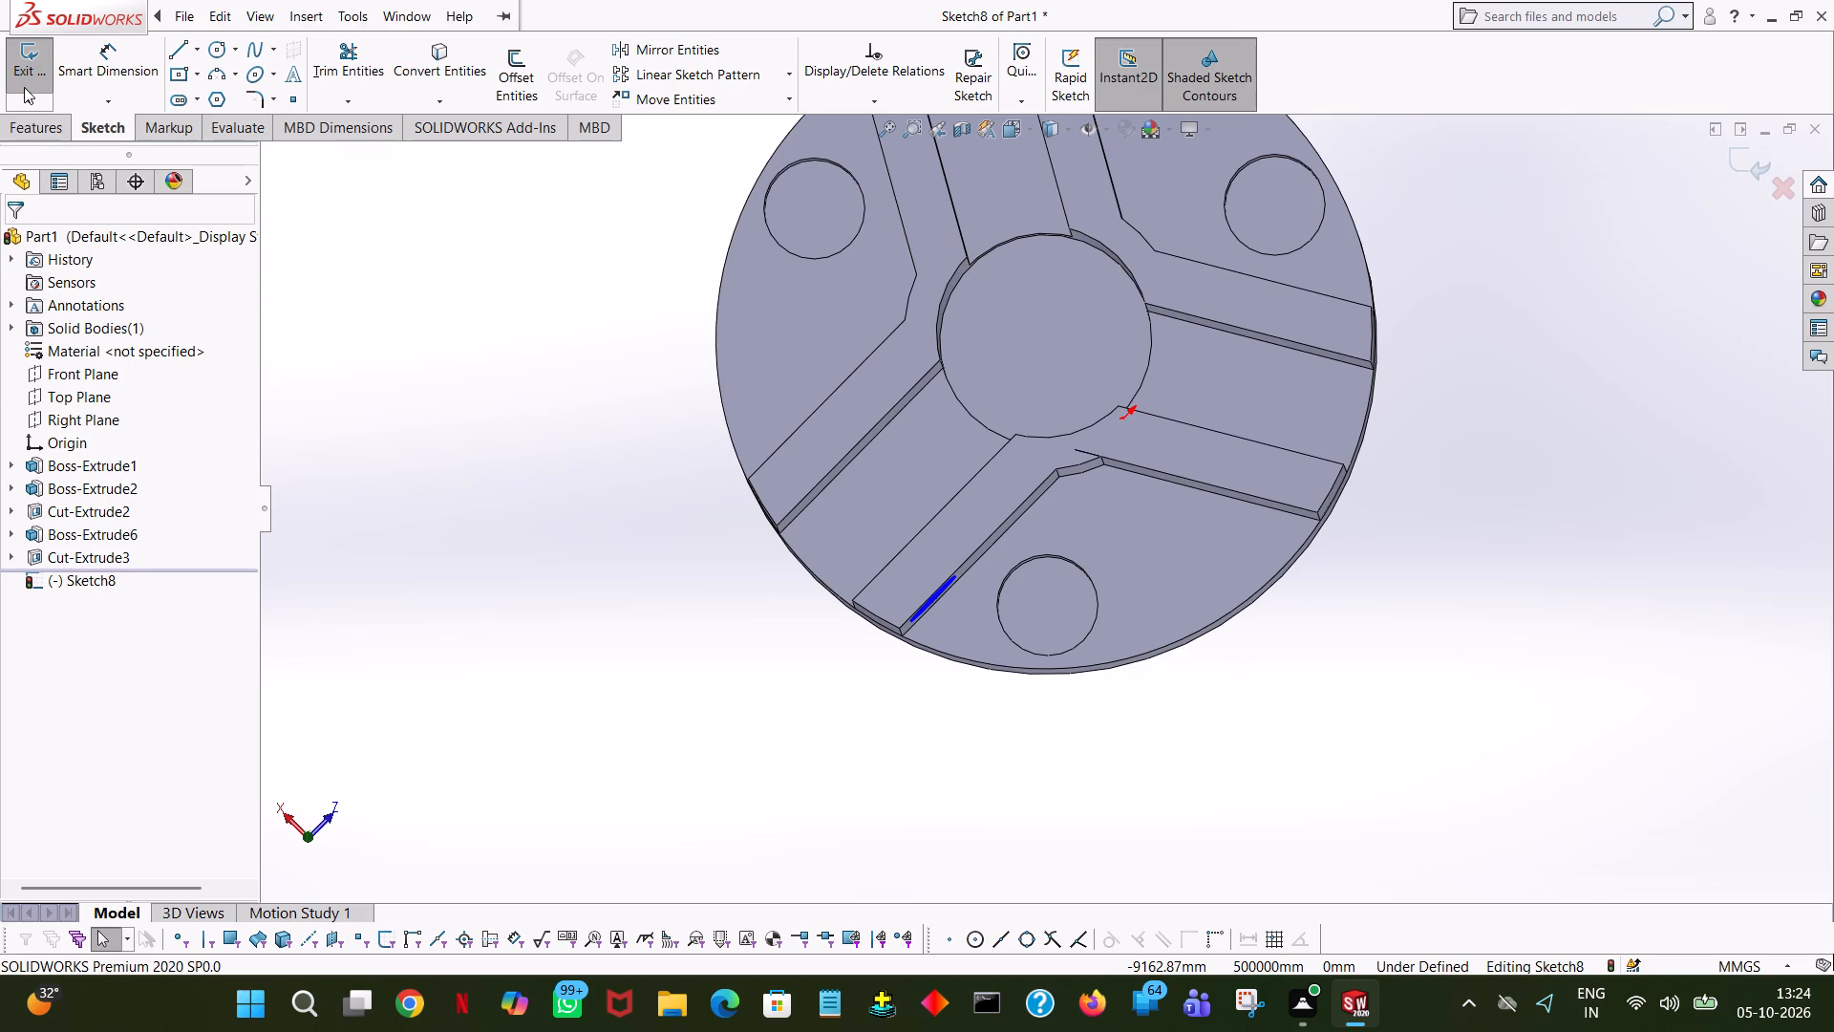
pyautogui.click(48, 132)
pyautogui.click(311, 75)
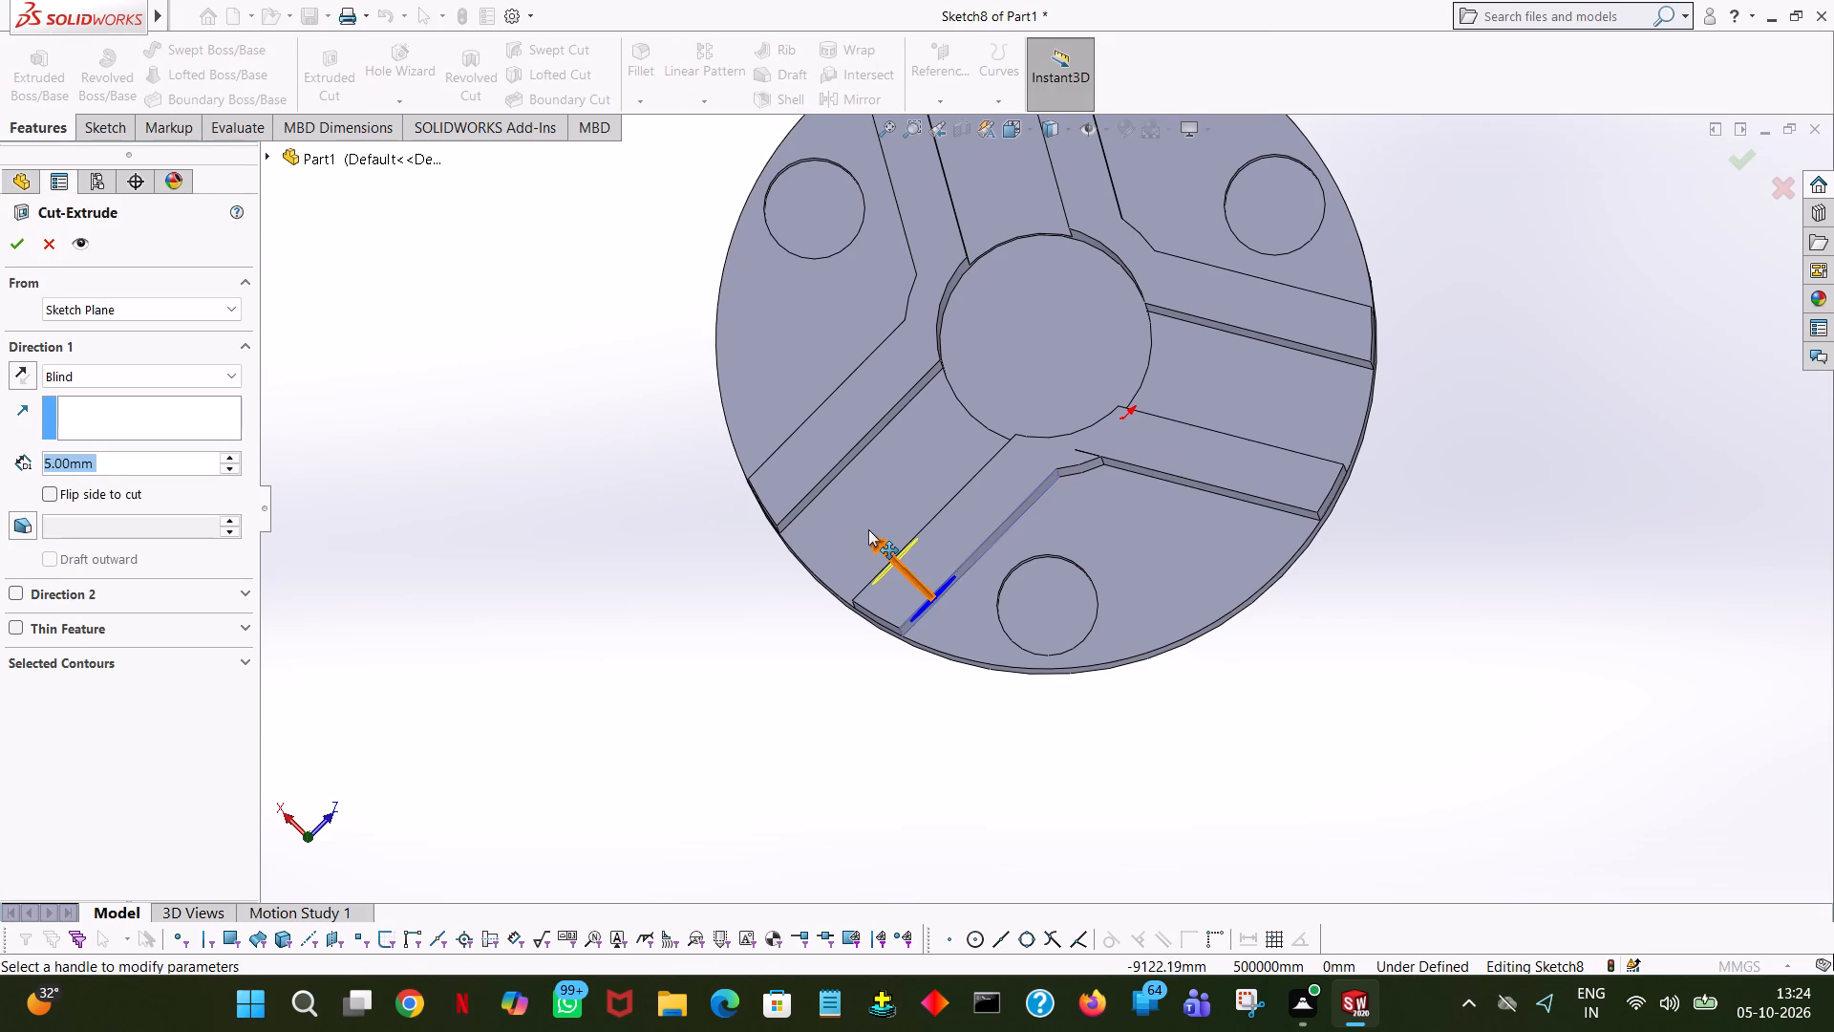
pyautogui.moveTo(881, 546); pyautogui.dragTo(725, 326)
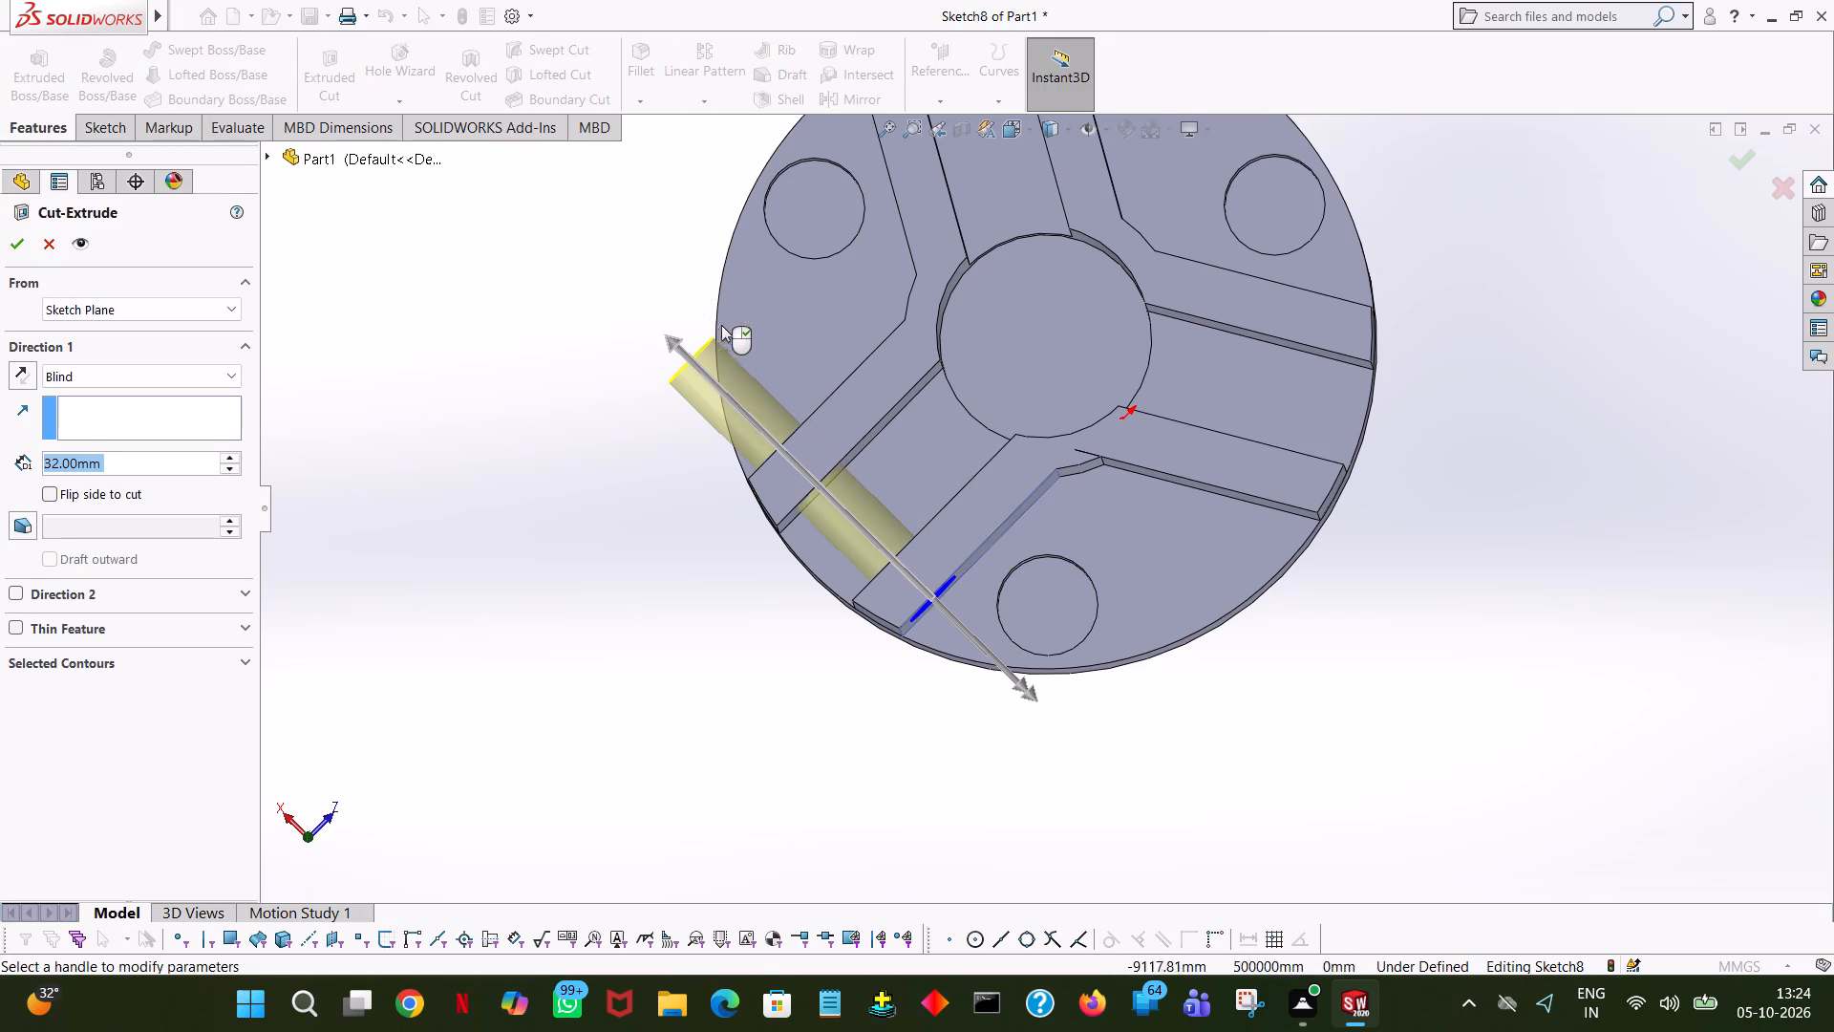
pyautogui.click(11, 242)
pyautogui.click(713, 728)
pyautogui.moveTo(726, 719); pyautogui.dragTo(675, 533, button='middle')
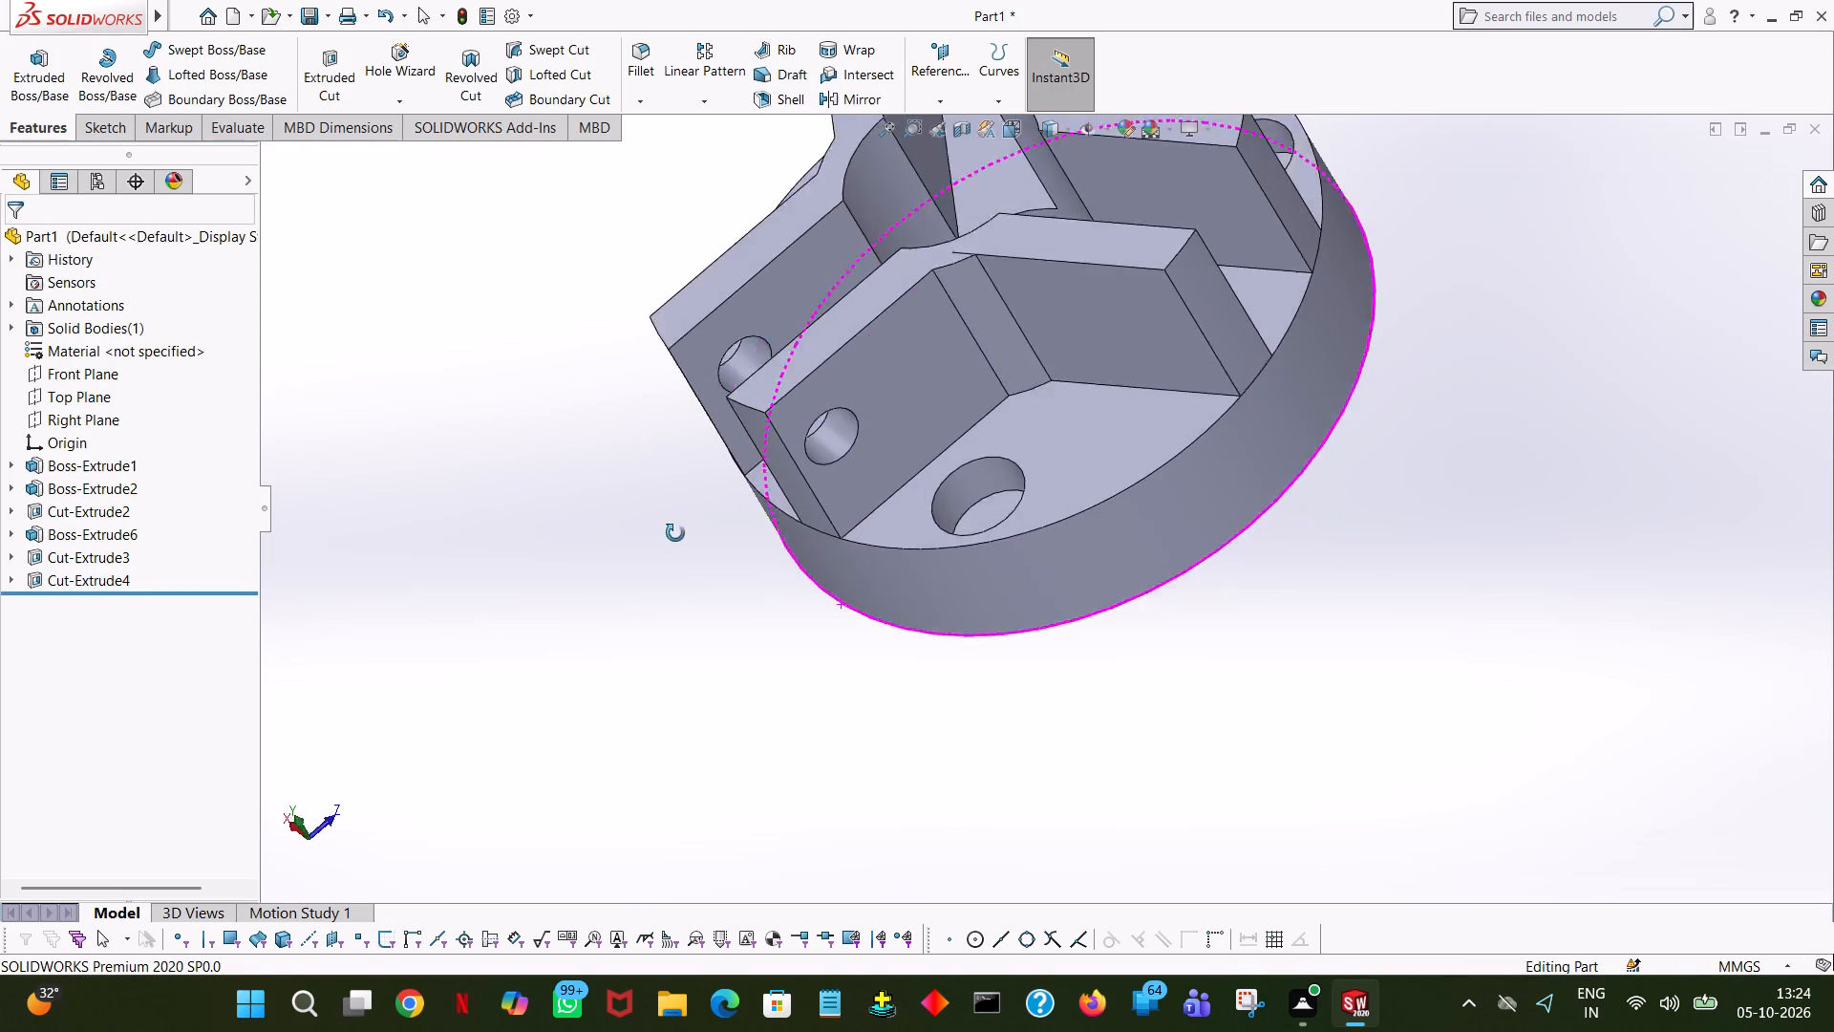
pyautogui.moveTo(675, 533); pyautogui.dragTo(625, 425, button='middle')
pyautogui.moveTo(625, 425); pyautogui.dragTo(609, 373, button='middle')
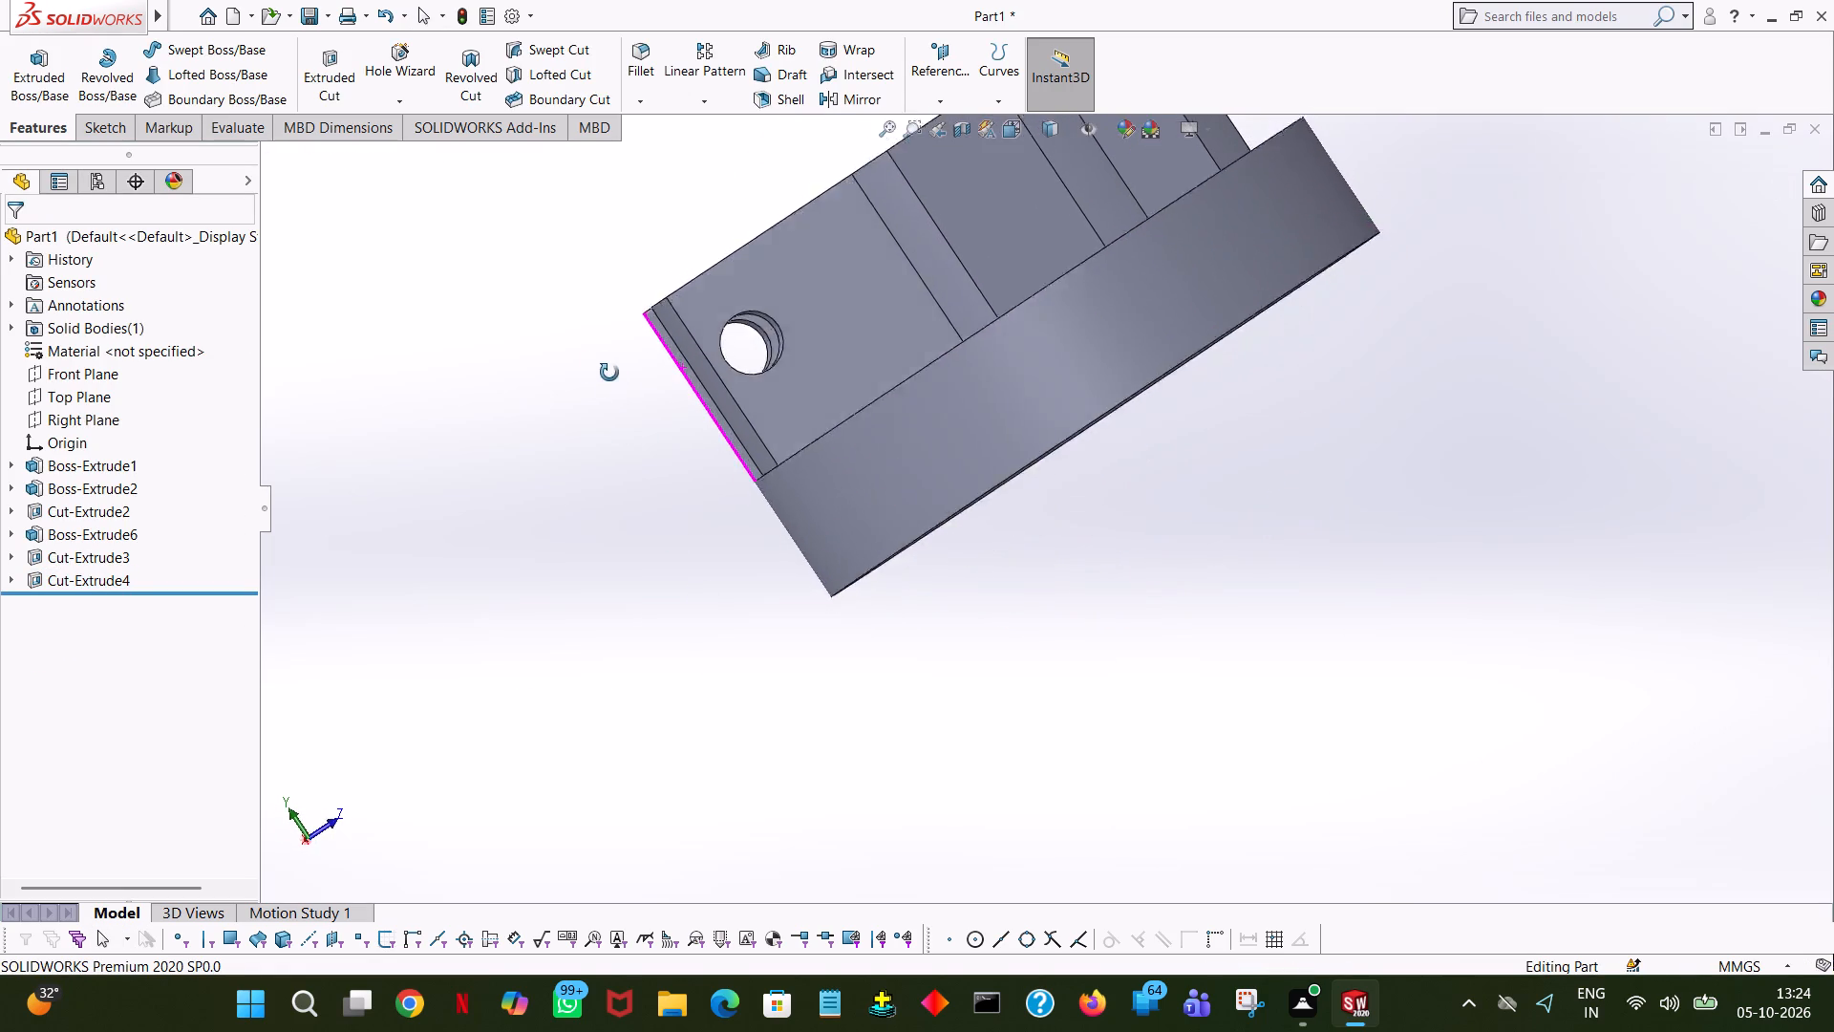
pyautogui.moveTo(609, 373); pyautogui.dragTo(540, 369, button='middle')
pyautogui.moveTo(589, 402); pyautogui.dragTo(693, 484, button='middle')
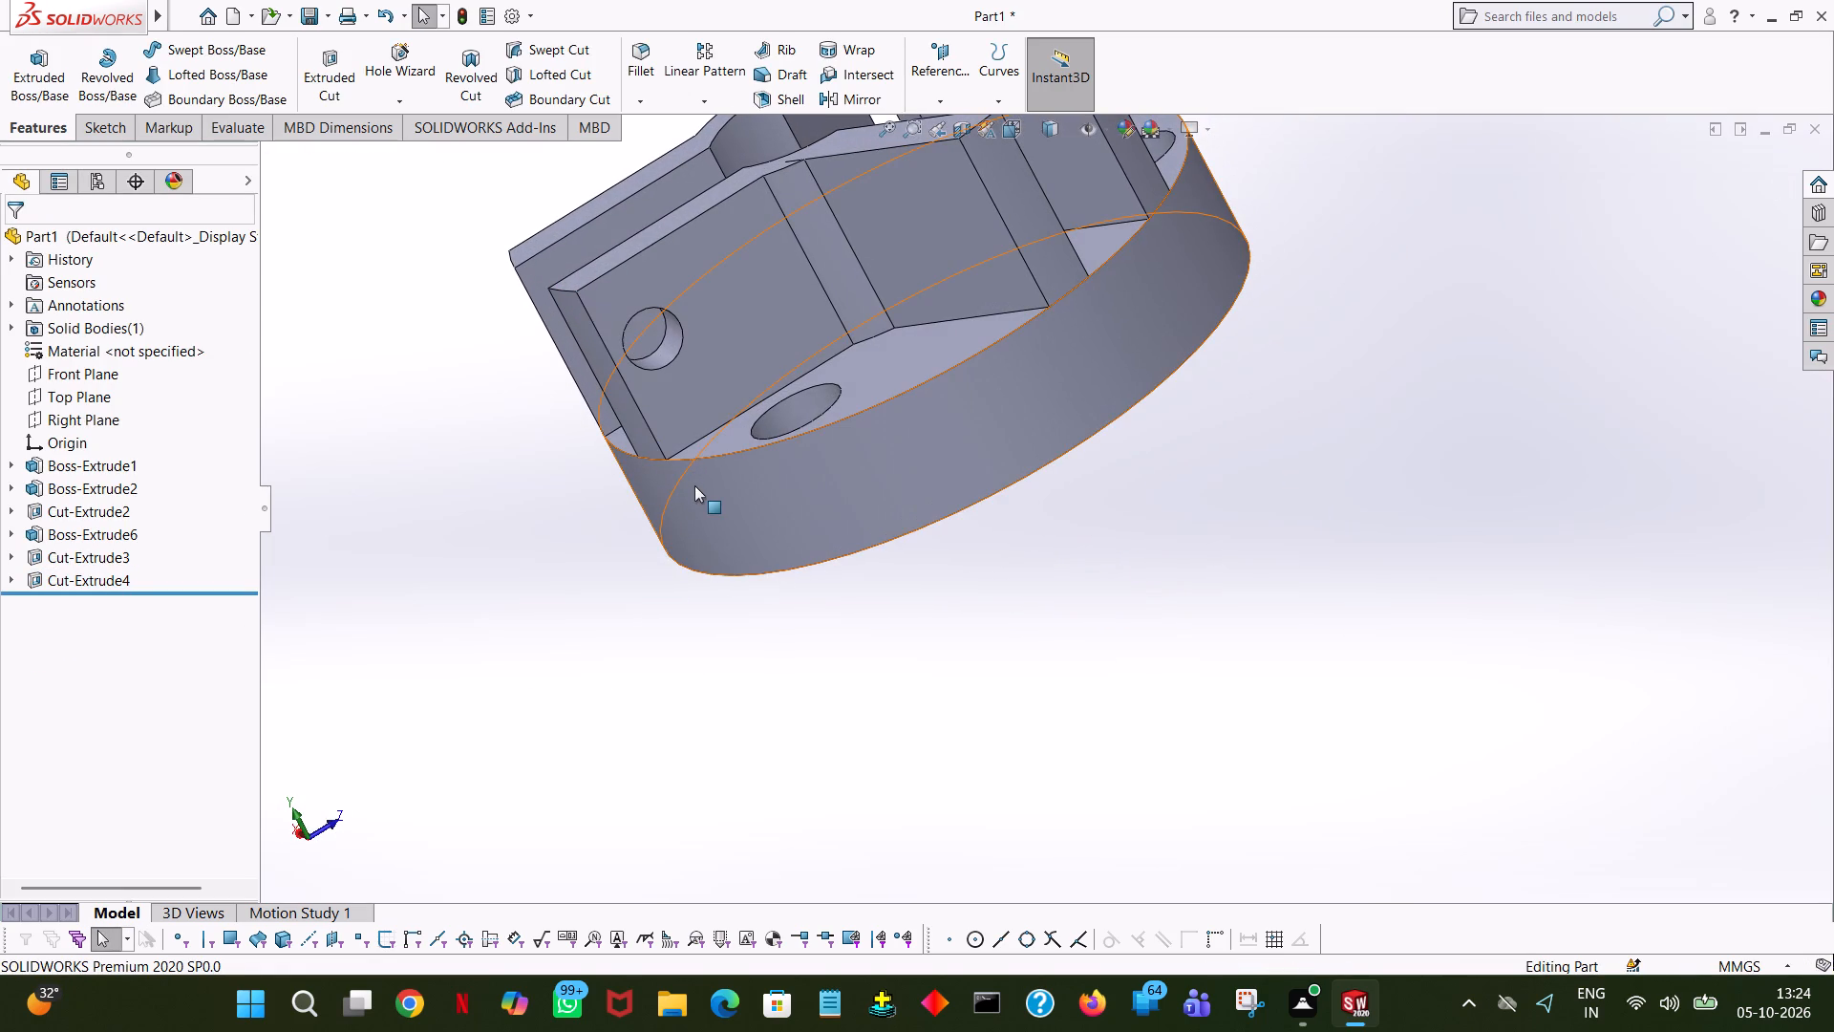
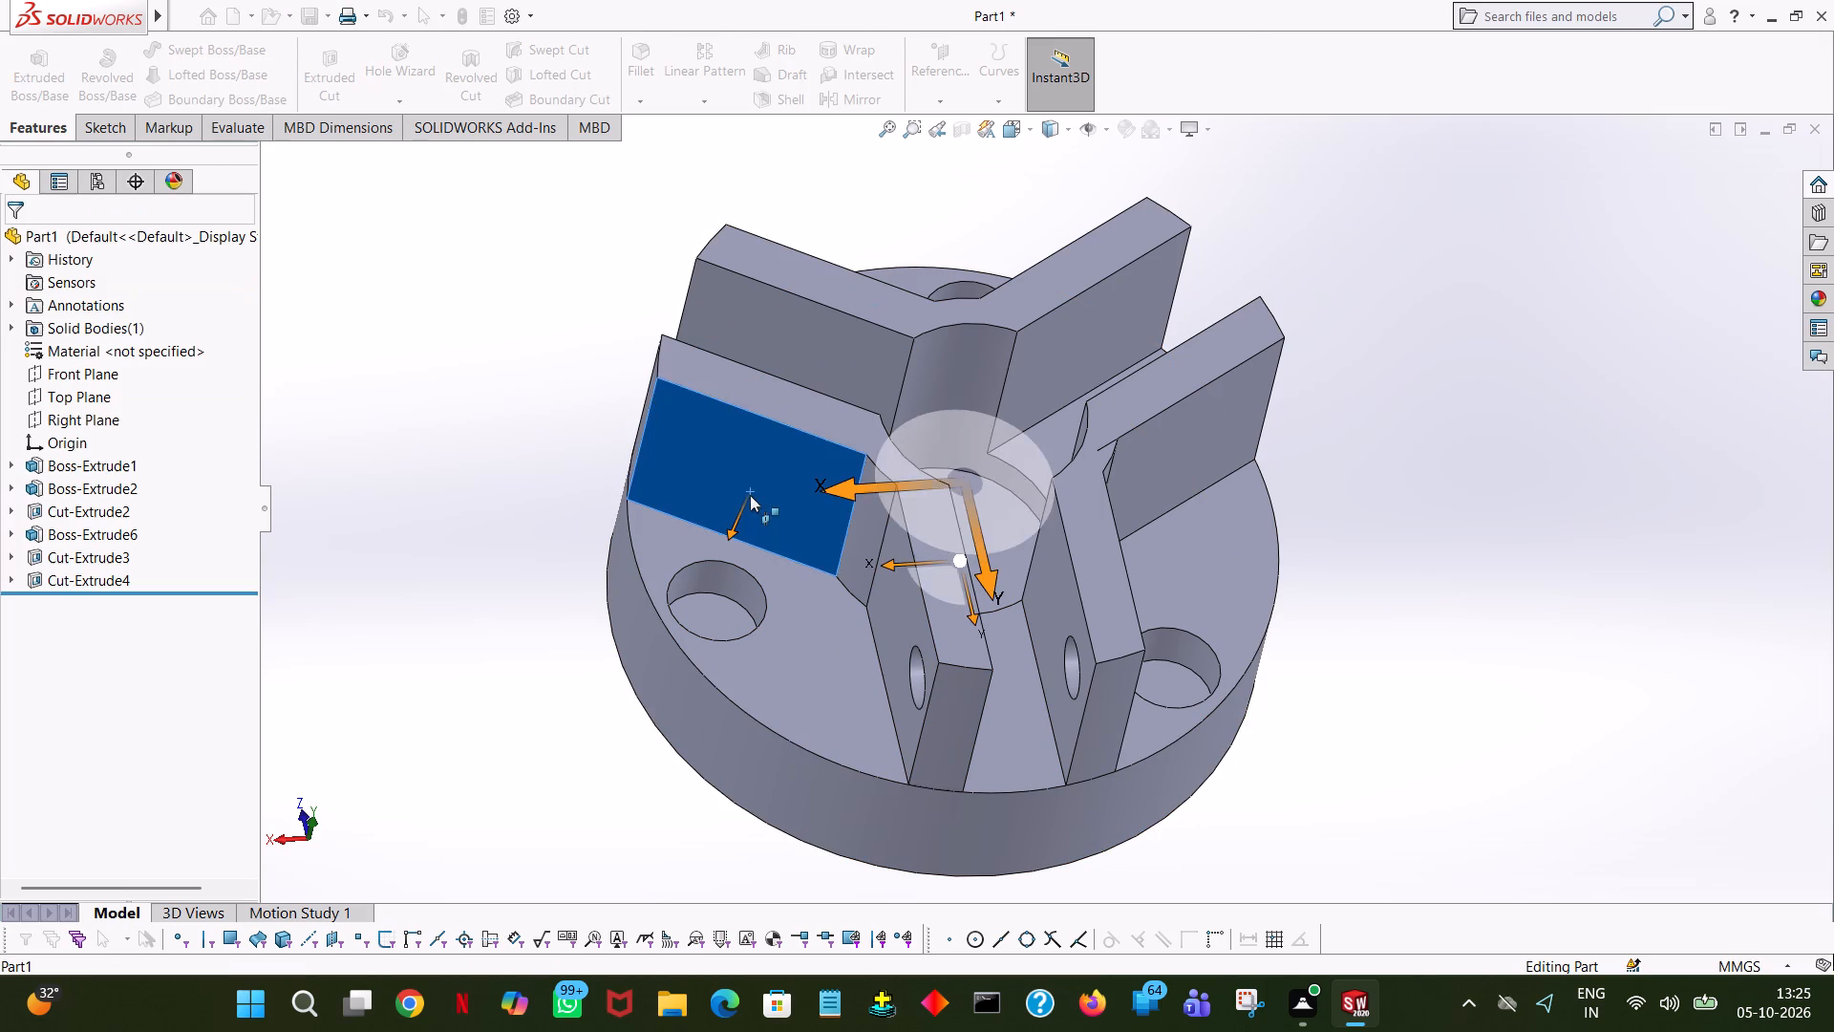
# On the second jaw's face, sketch a 25 mm helper line from the origin along the disc's bottom edge and a 24 mm vertical line from its end.
pyautogui.rightClick(484, 420)
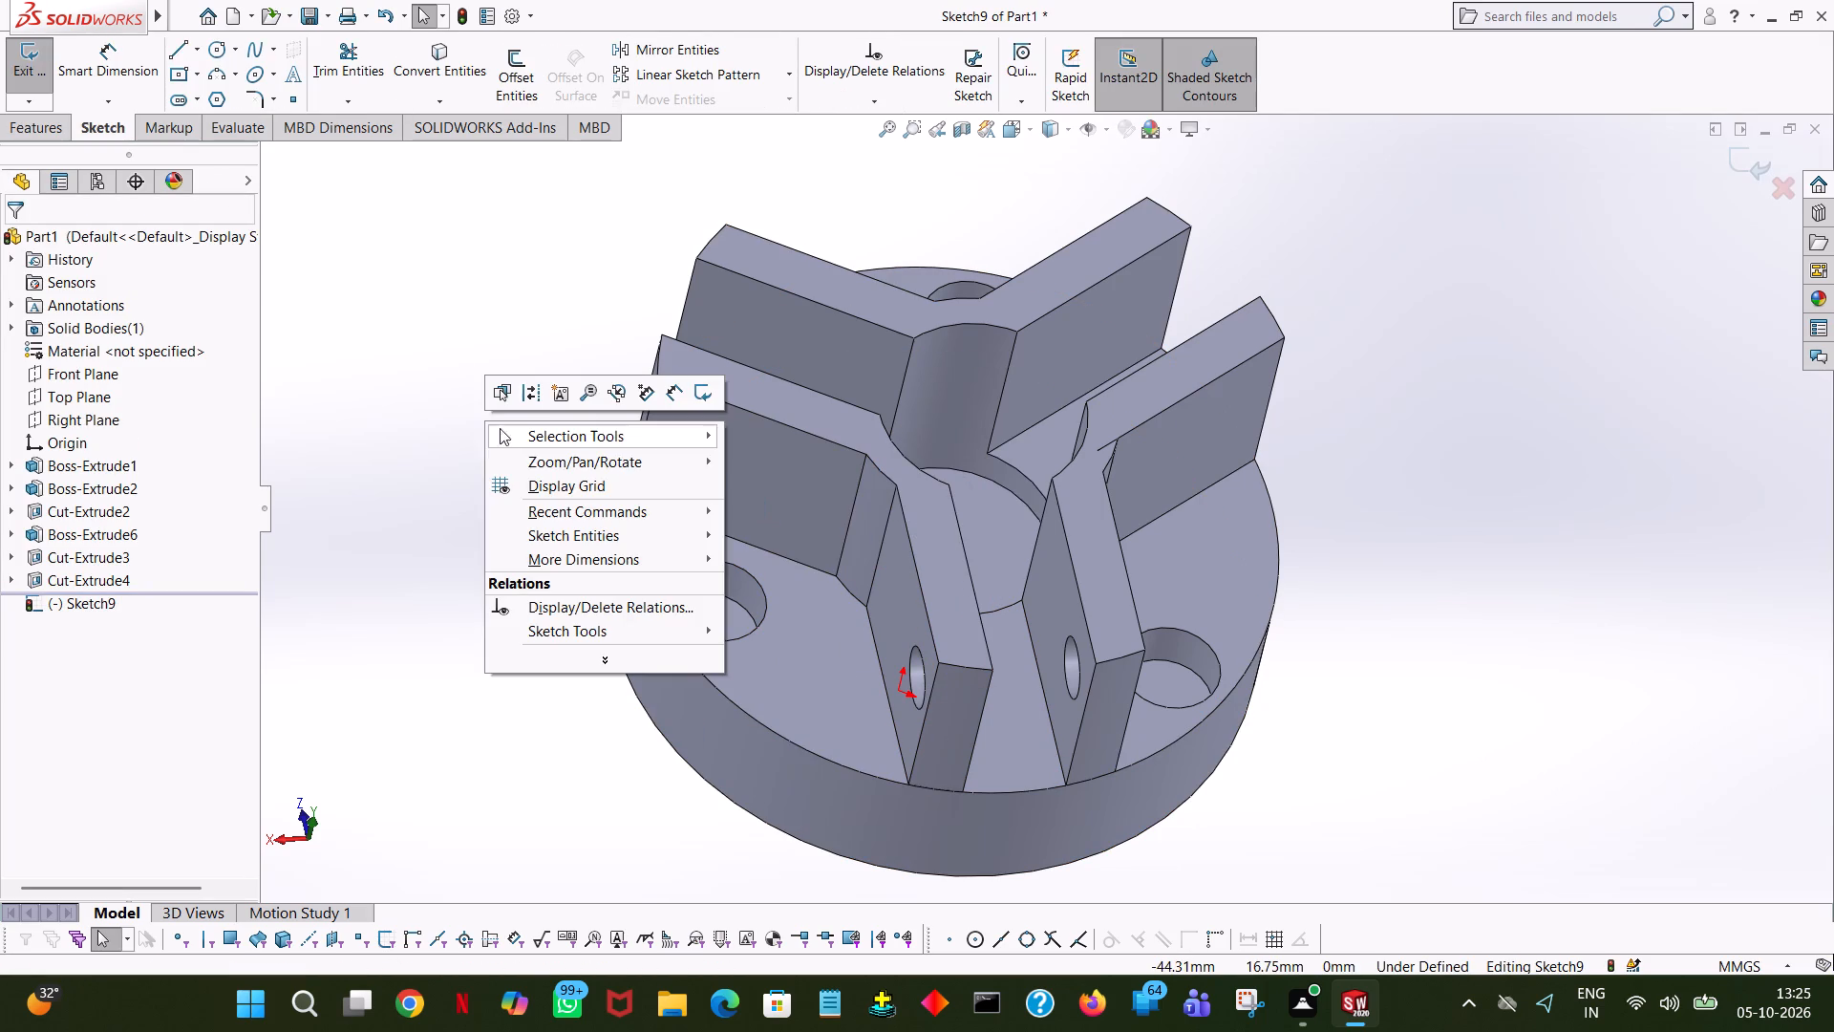
pyautogui.click(448, 329)
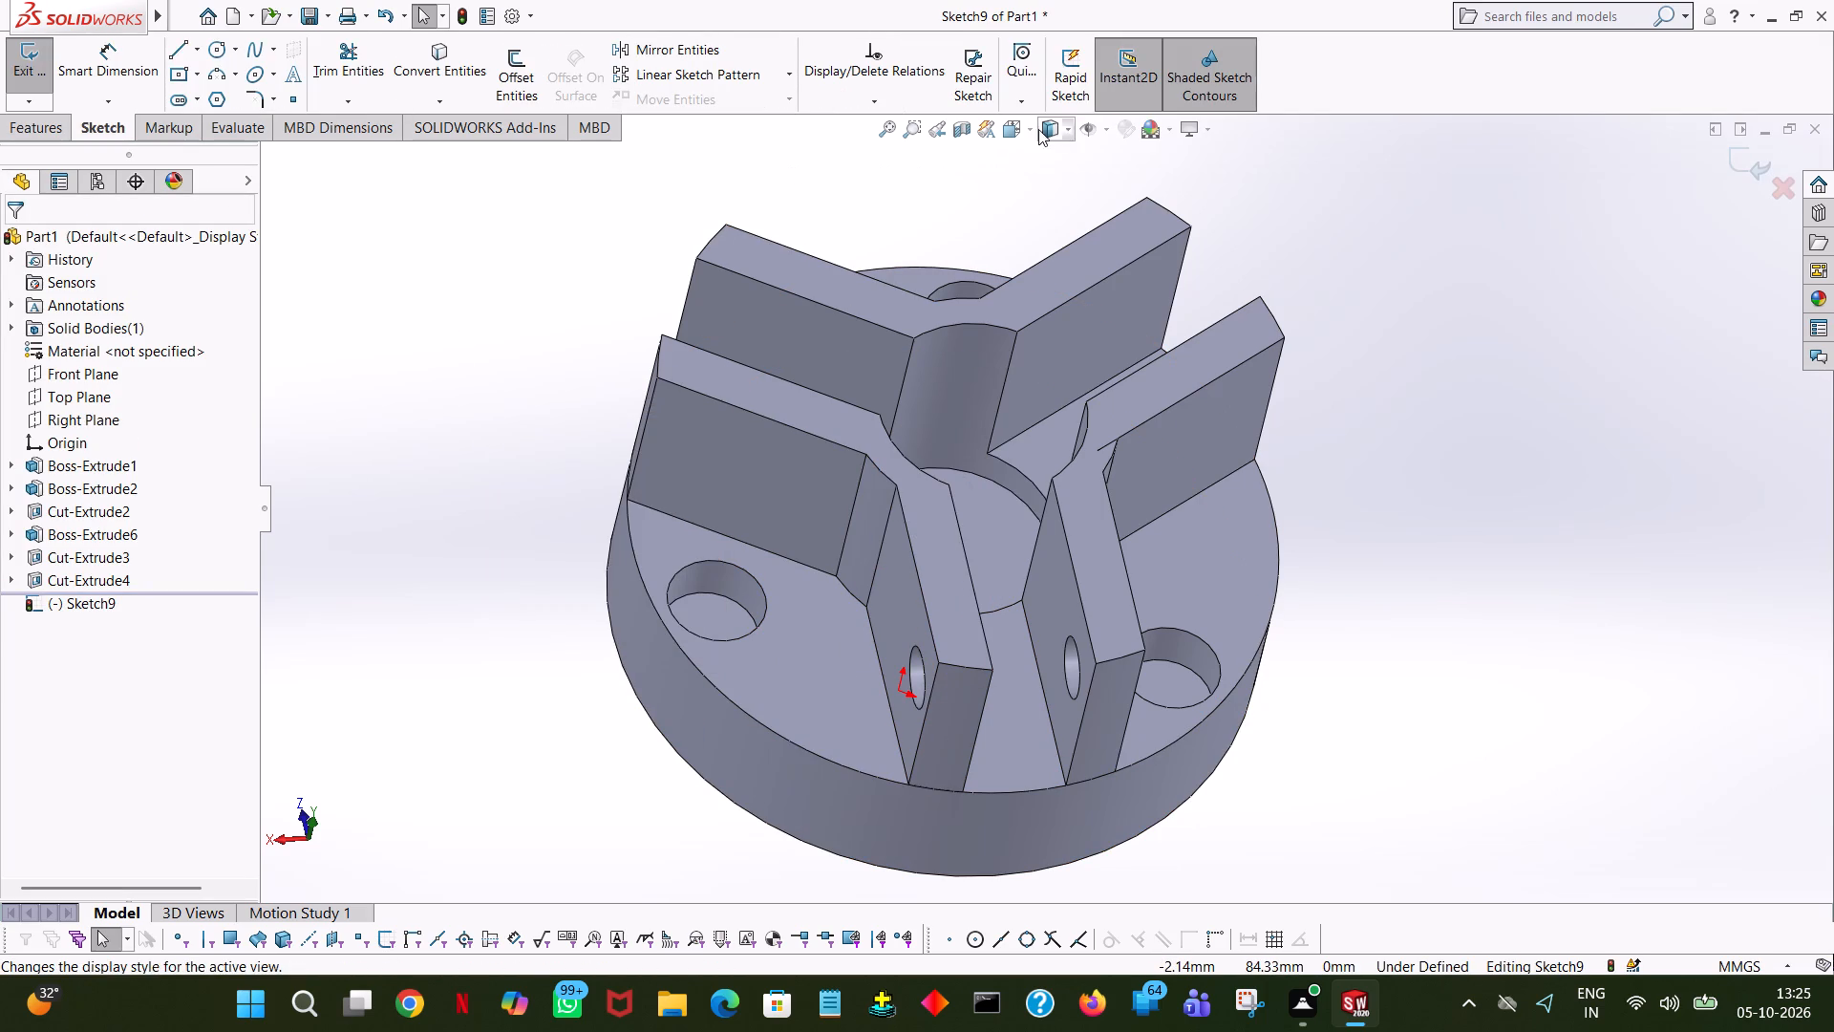
pyautogui.click(1034, 129)
pyautogui.click(1122, 237)
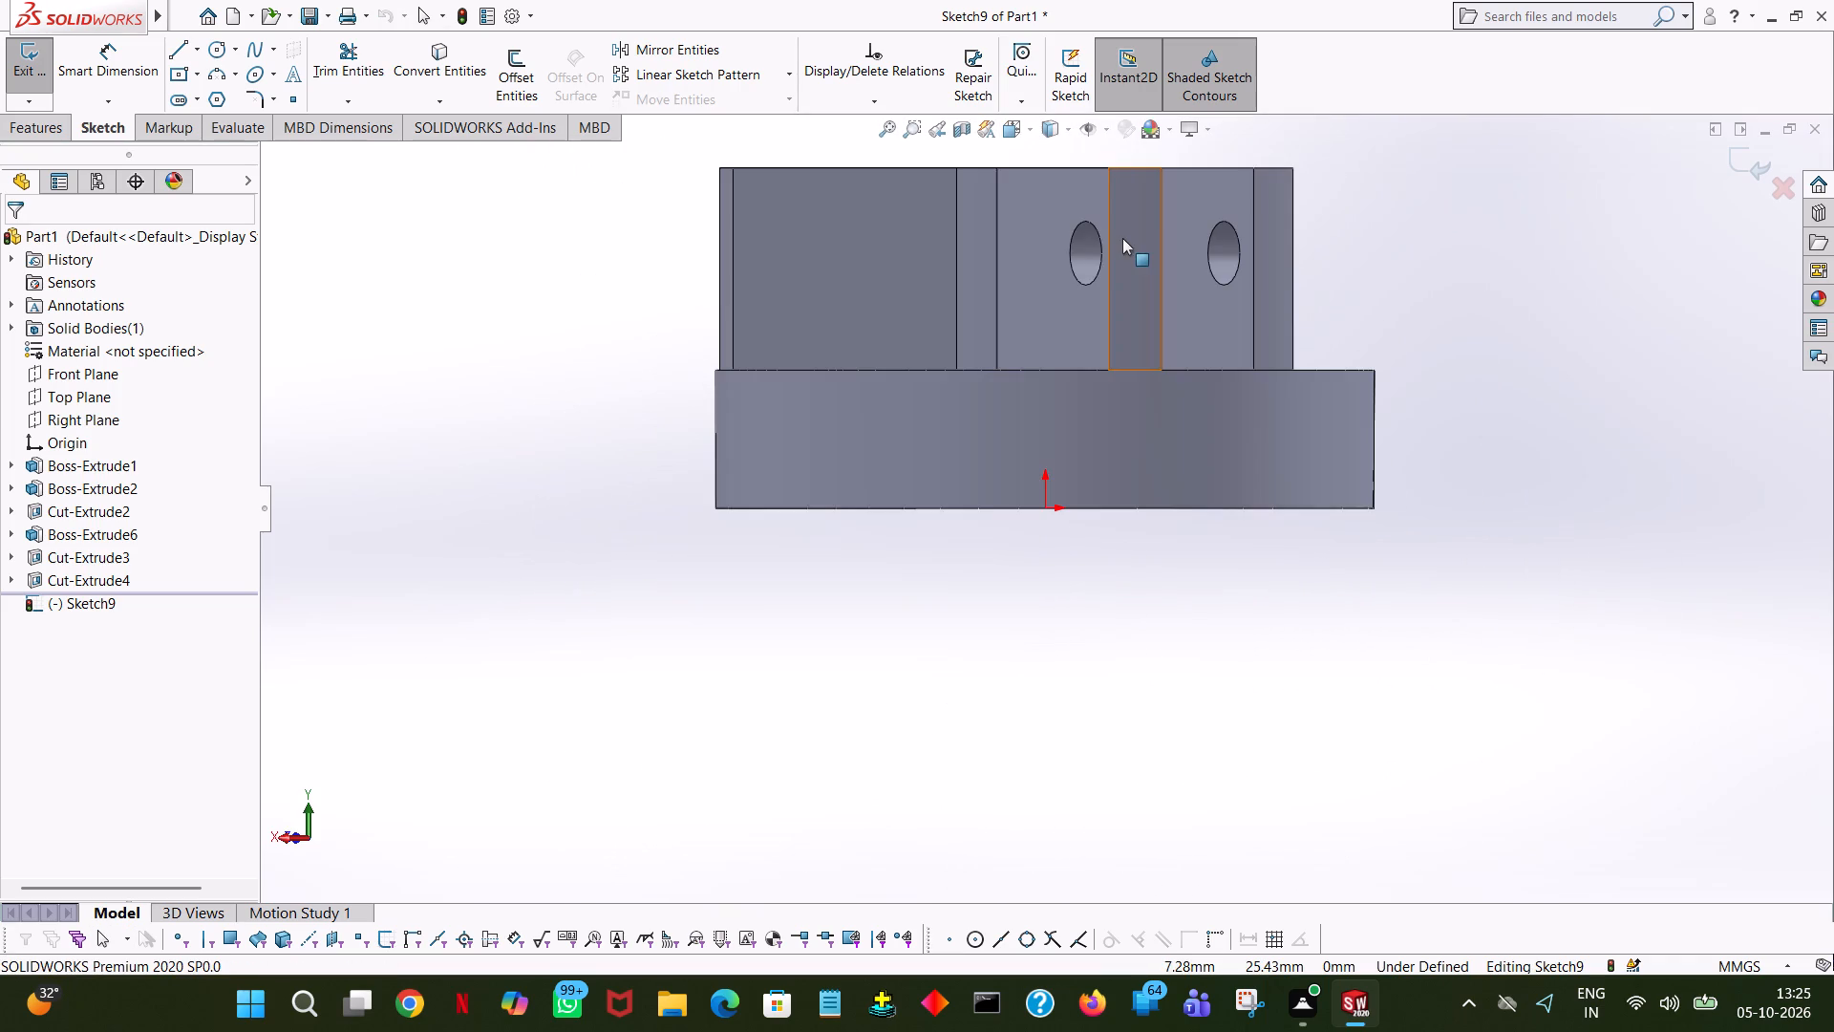
pyautogui.click(181, 50)
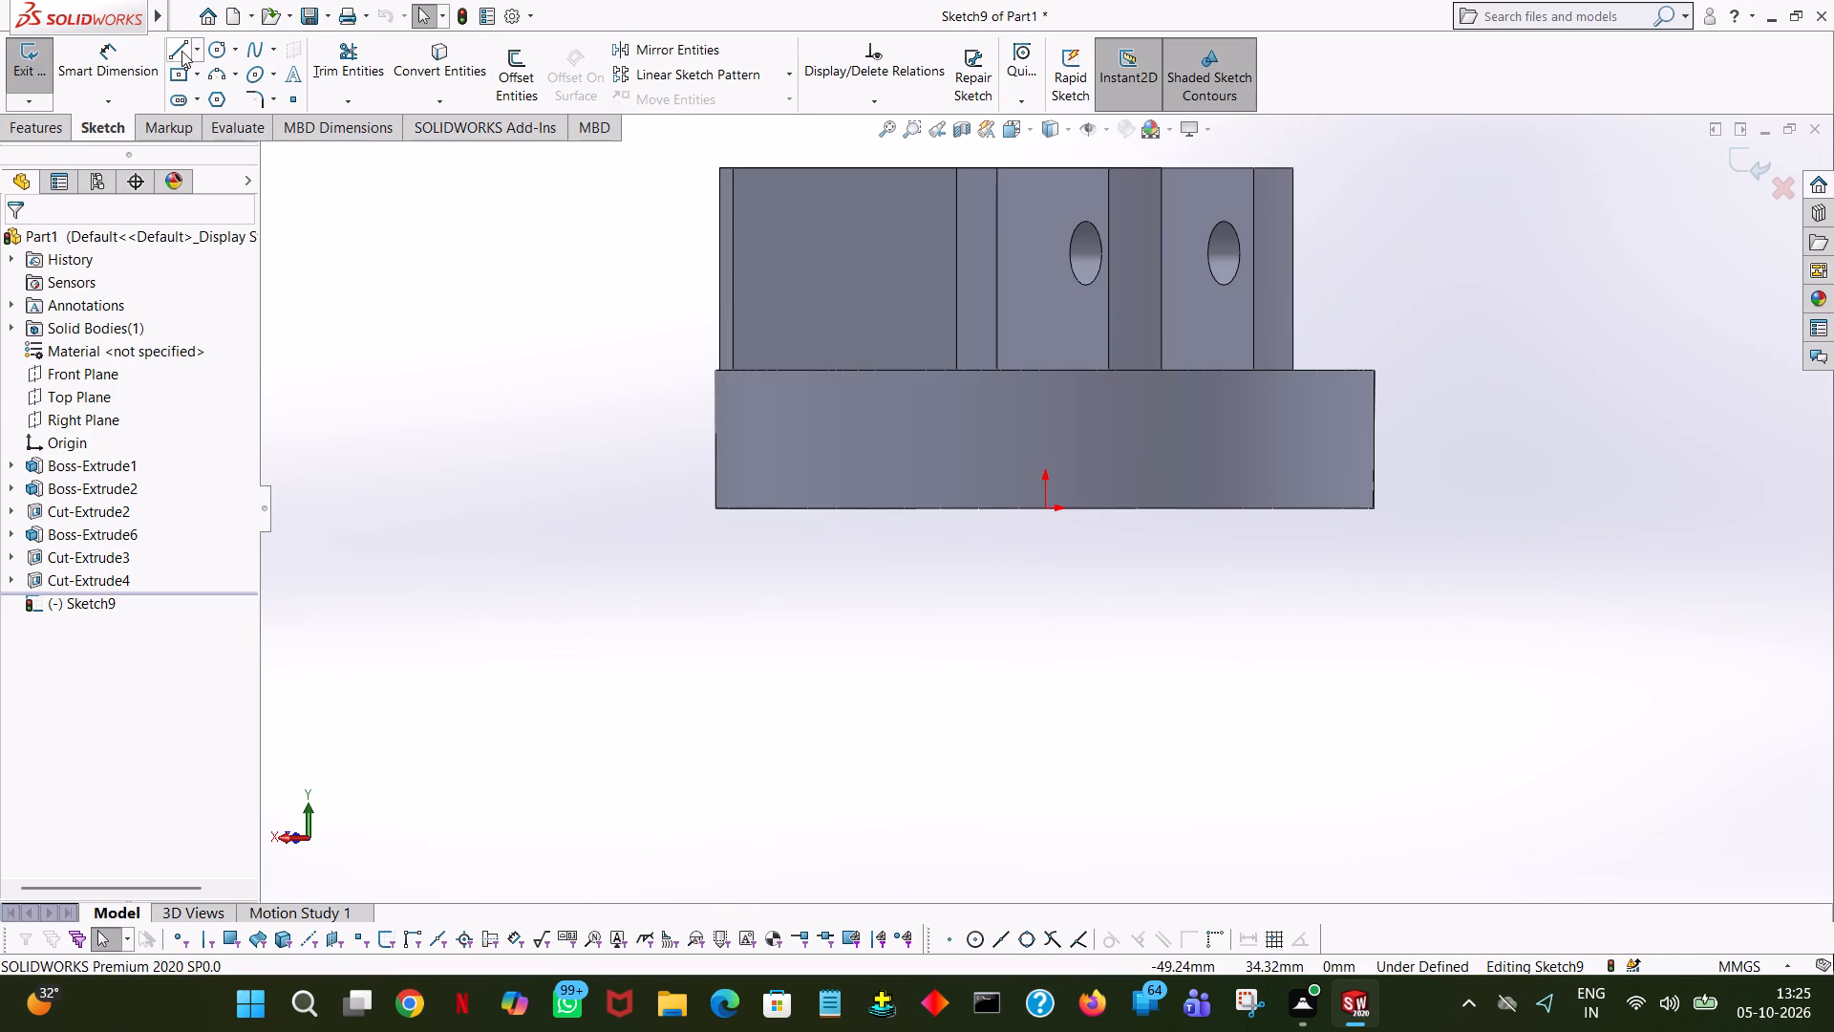
pyautogui.click(1050, 510)
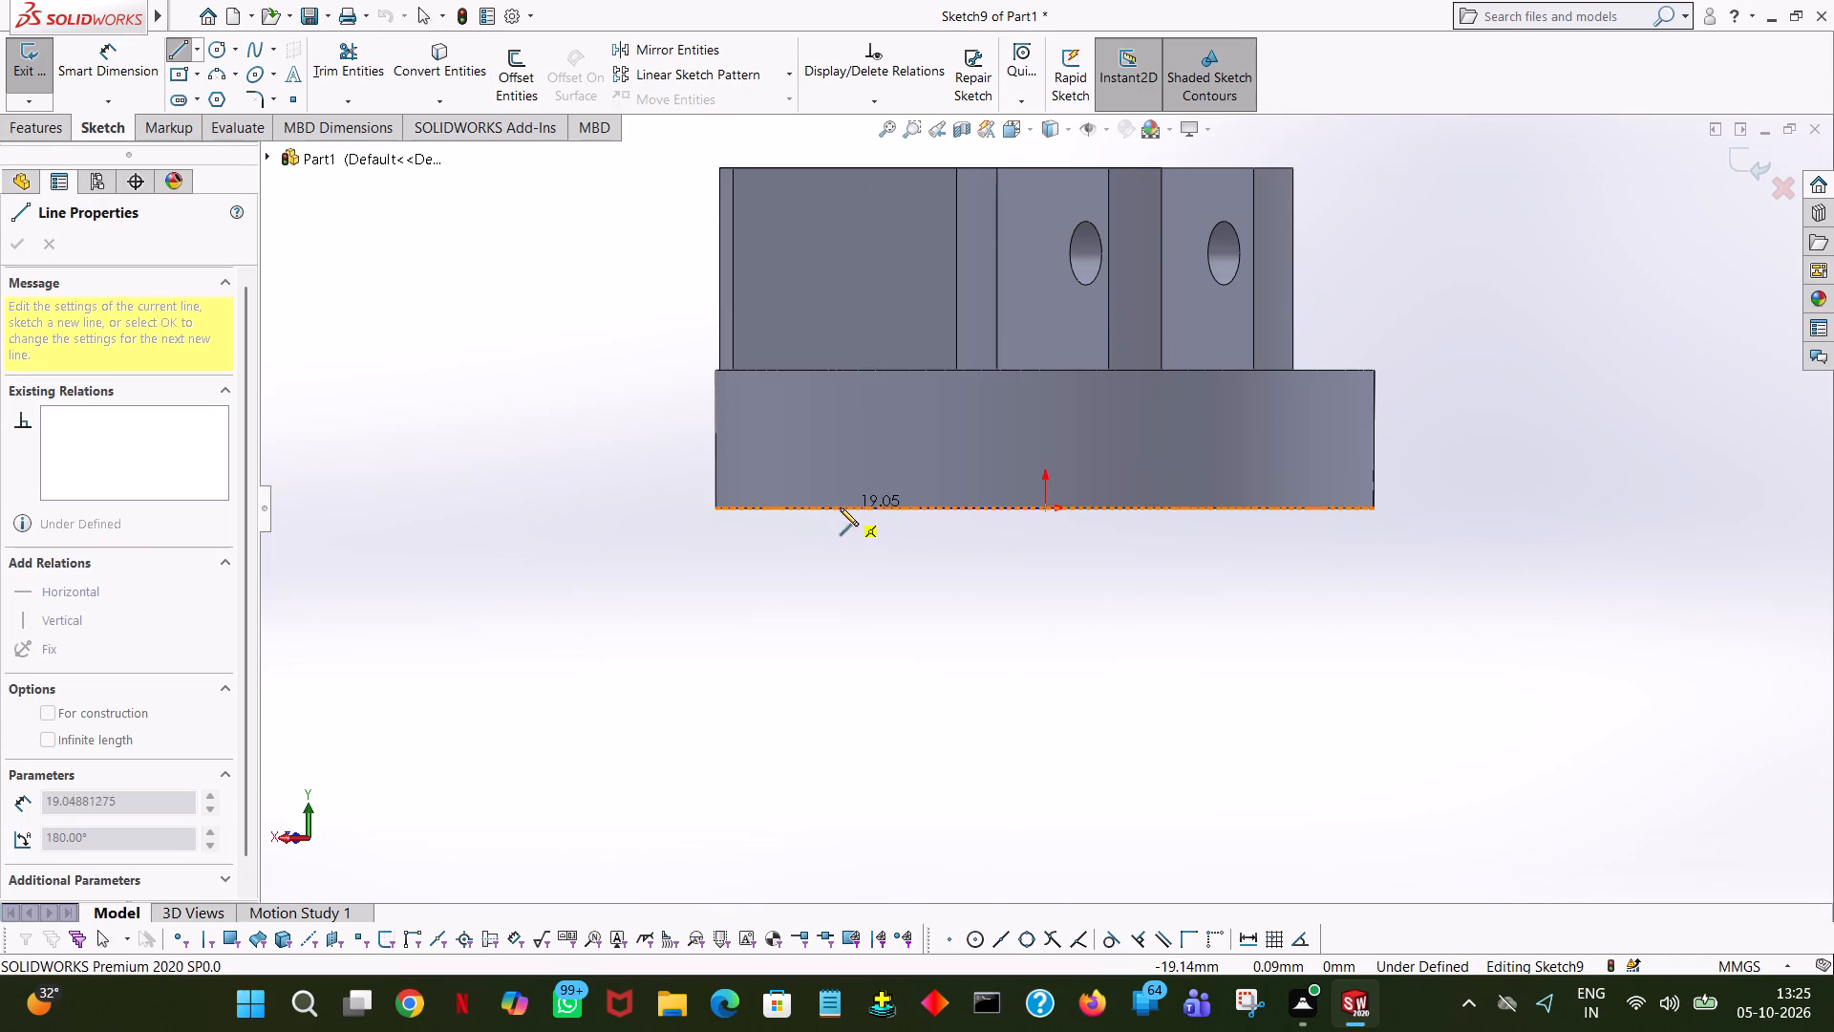
pyautogui.click(799, 507)
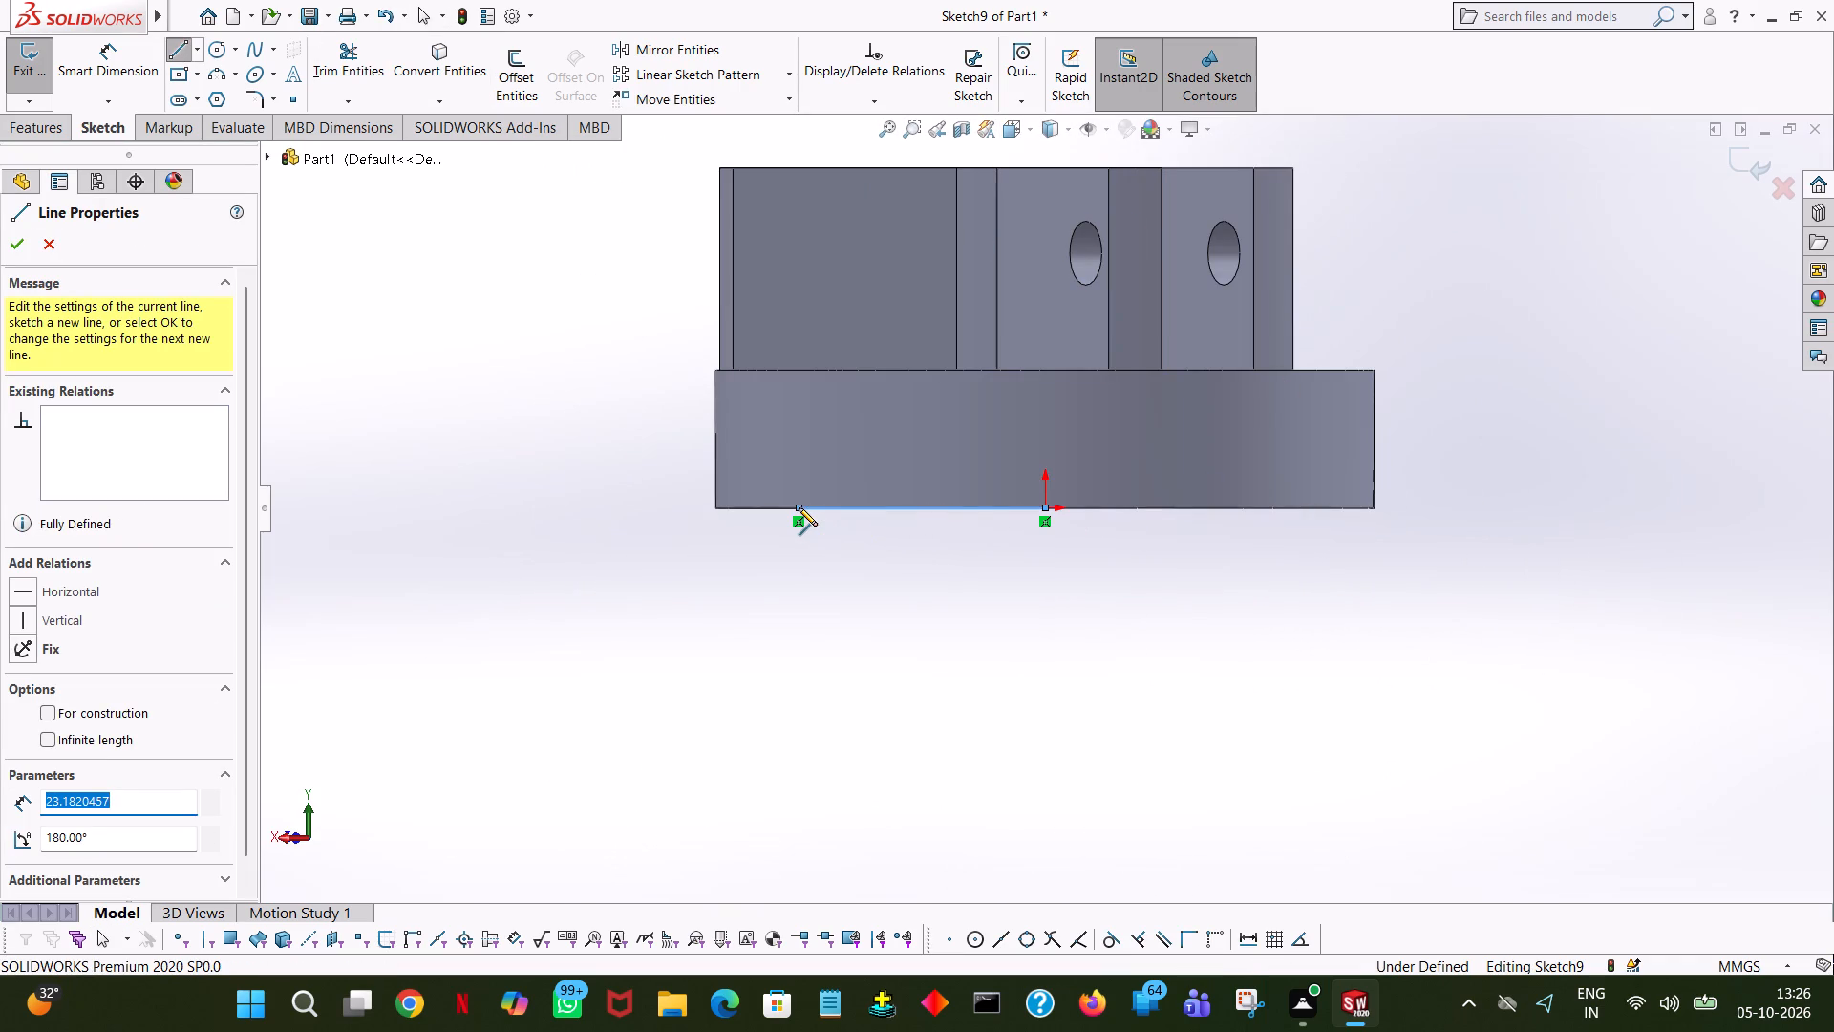
pyautogui.write('25')
pyautogui.press('Return')
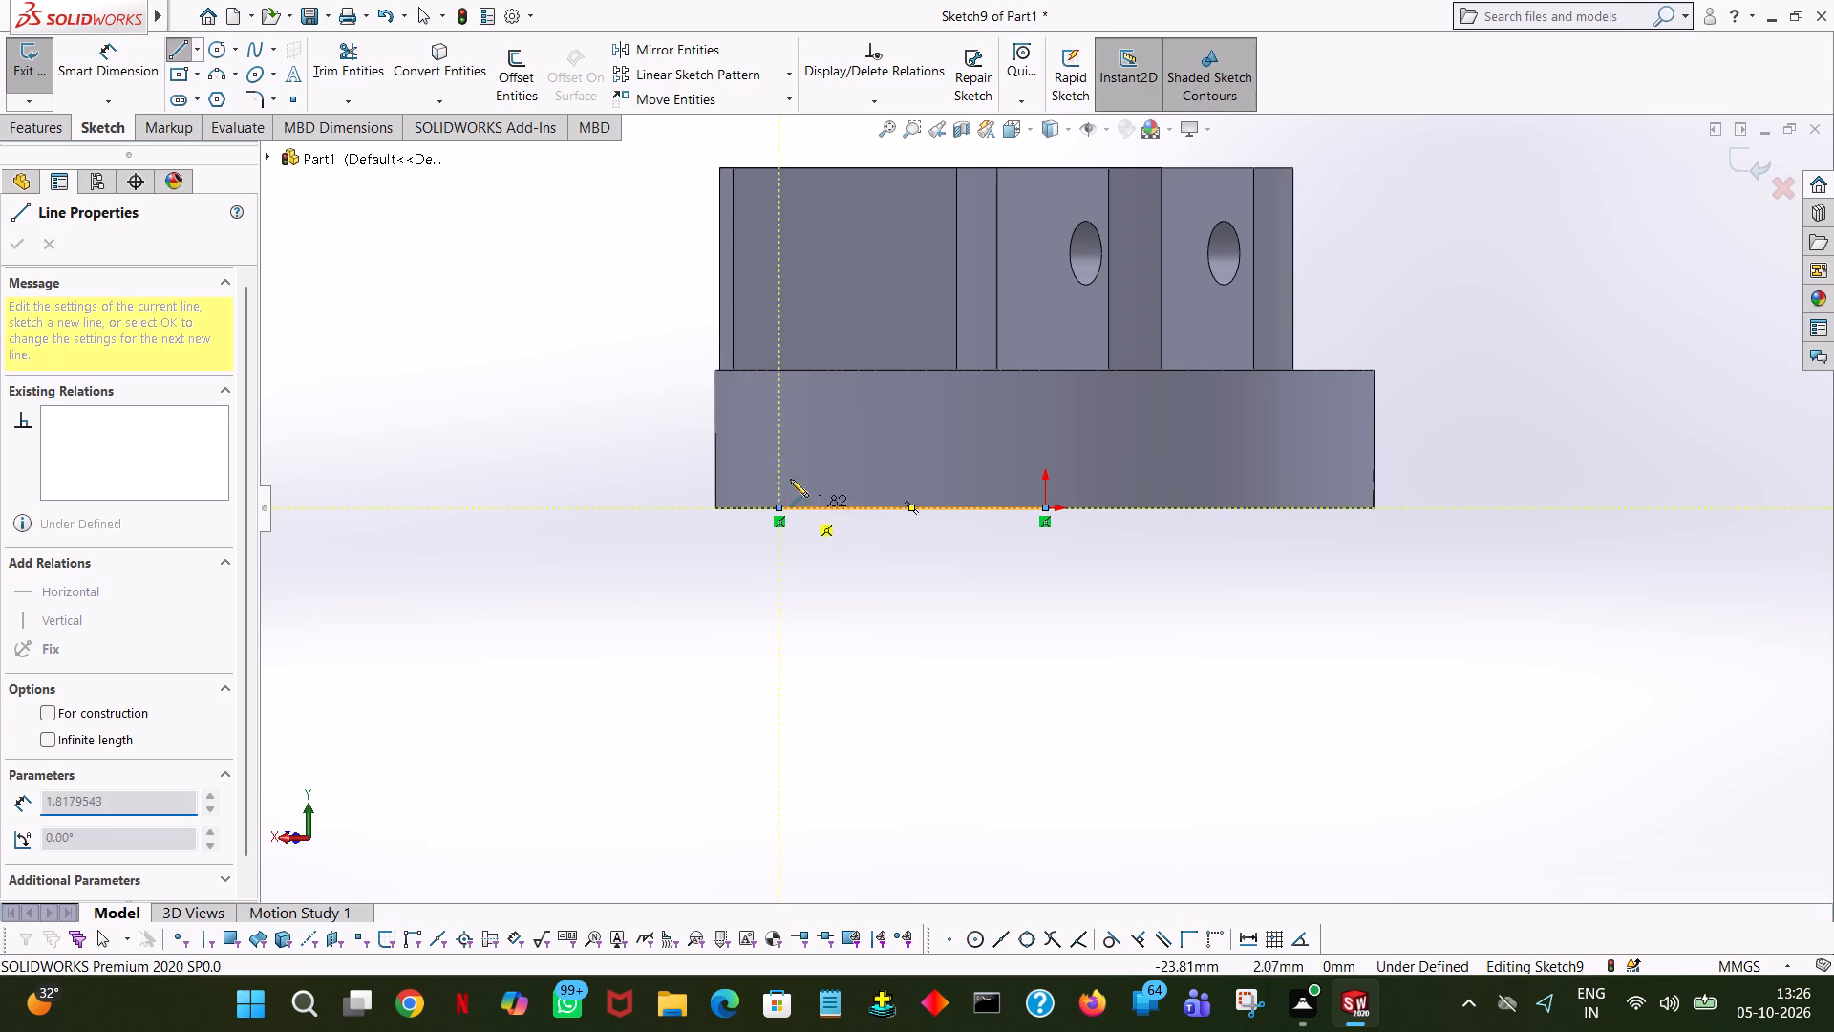
pyautogui.click(779, 288)
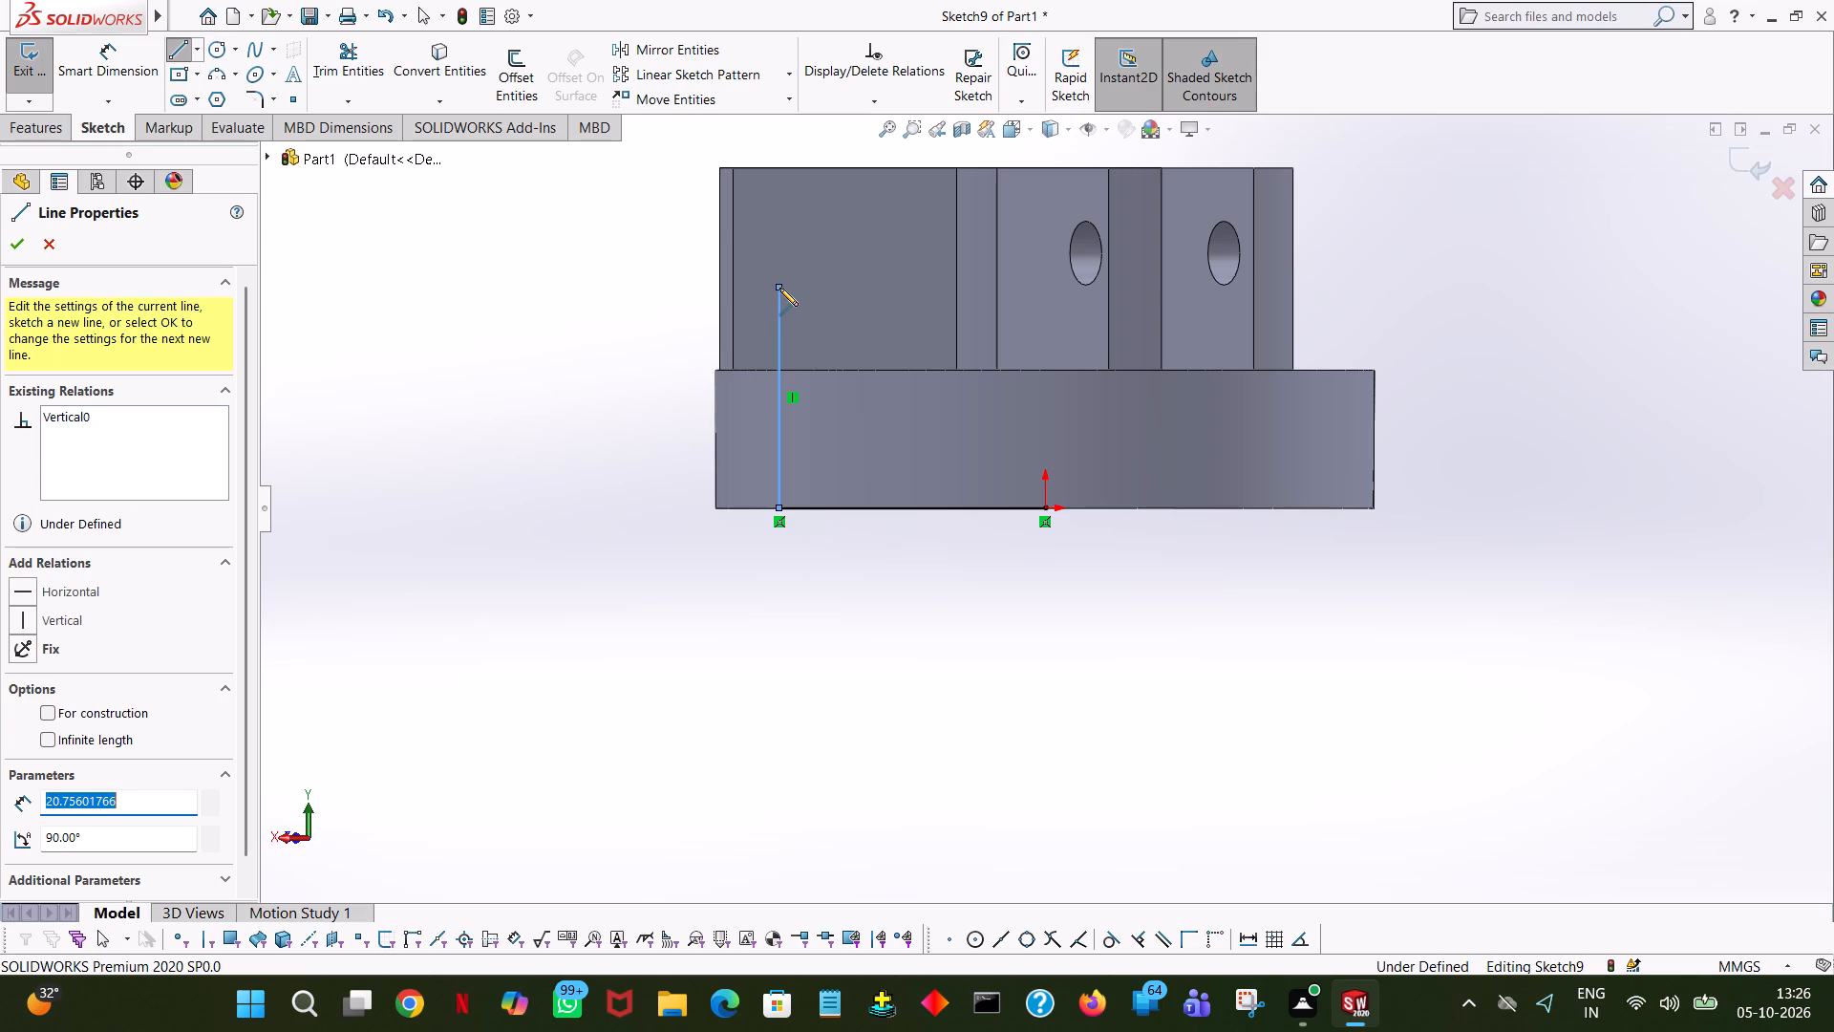
pyautogui.write('24')
pyautogui.press('Return')
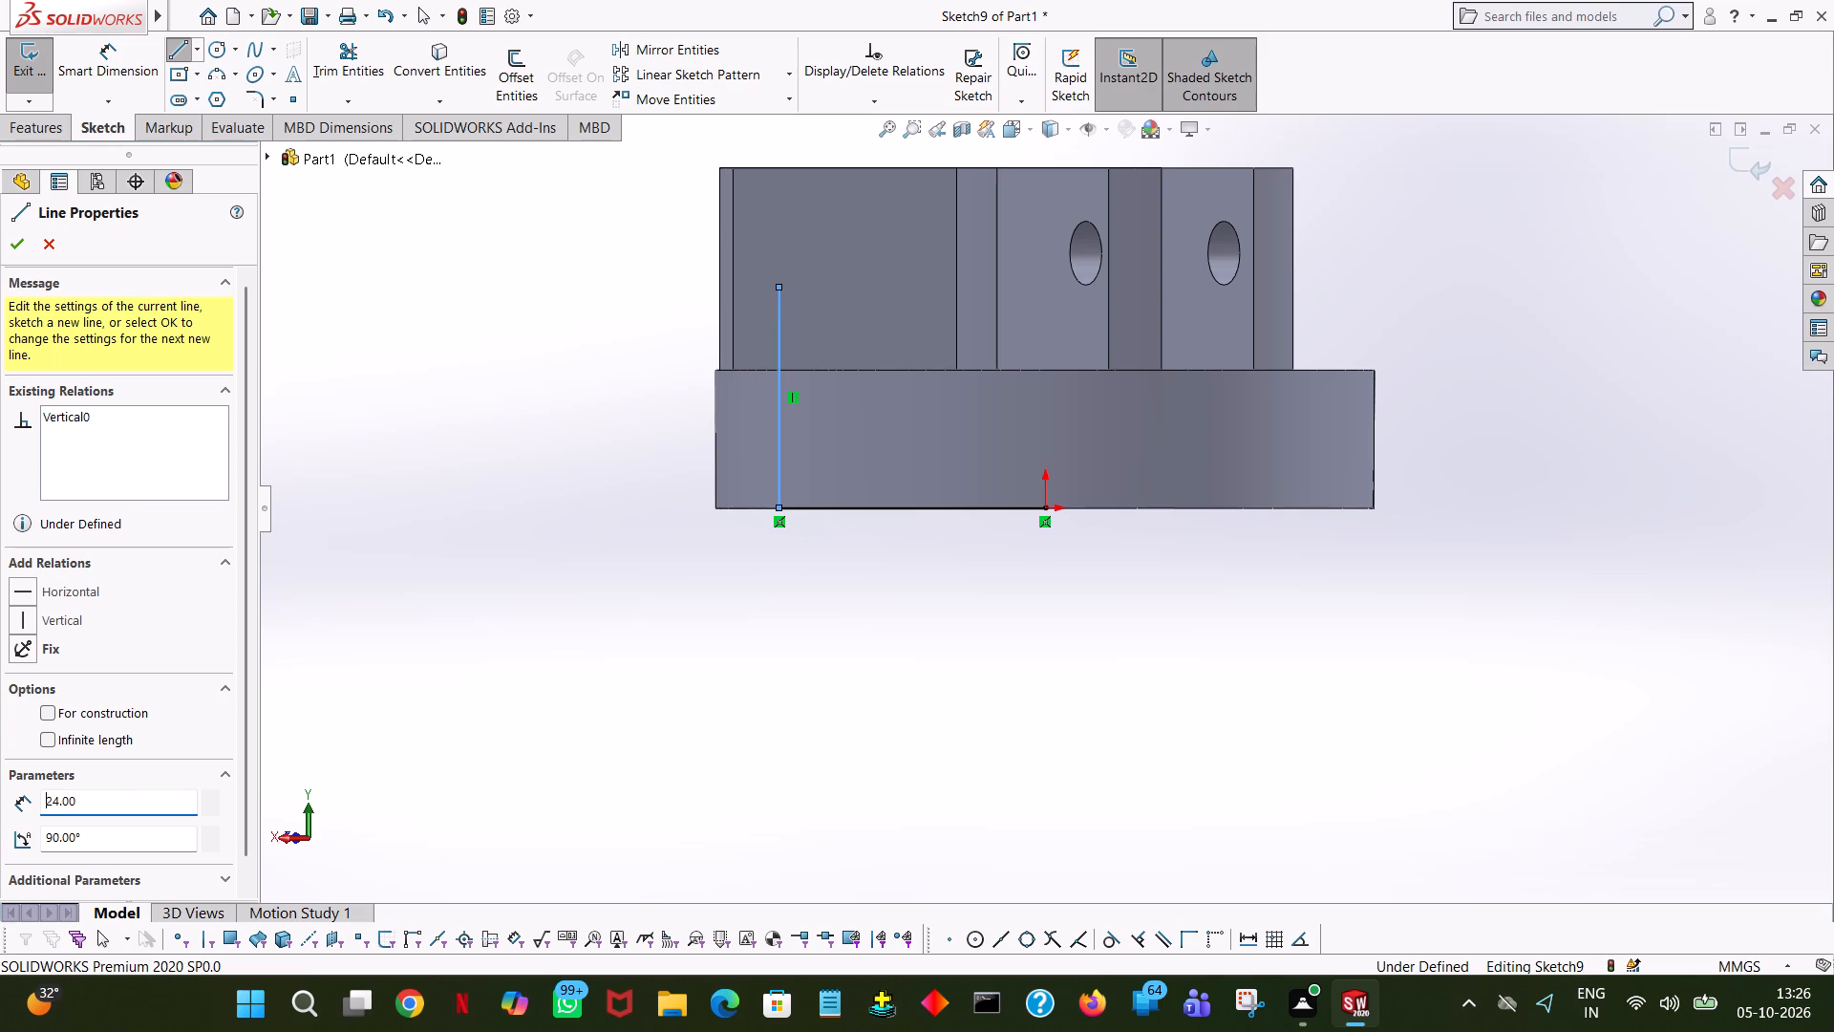
pyautogui.rightClick(779, 288)
pyautogui.click(807, 301)
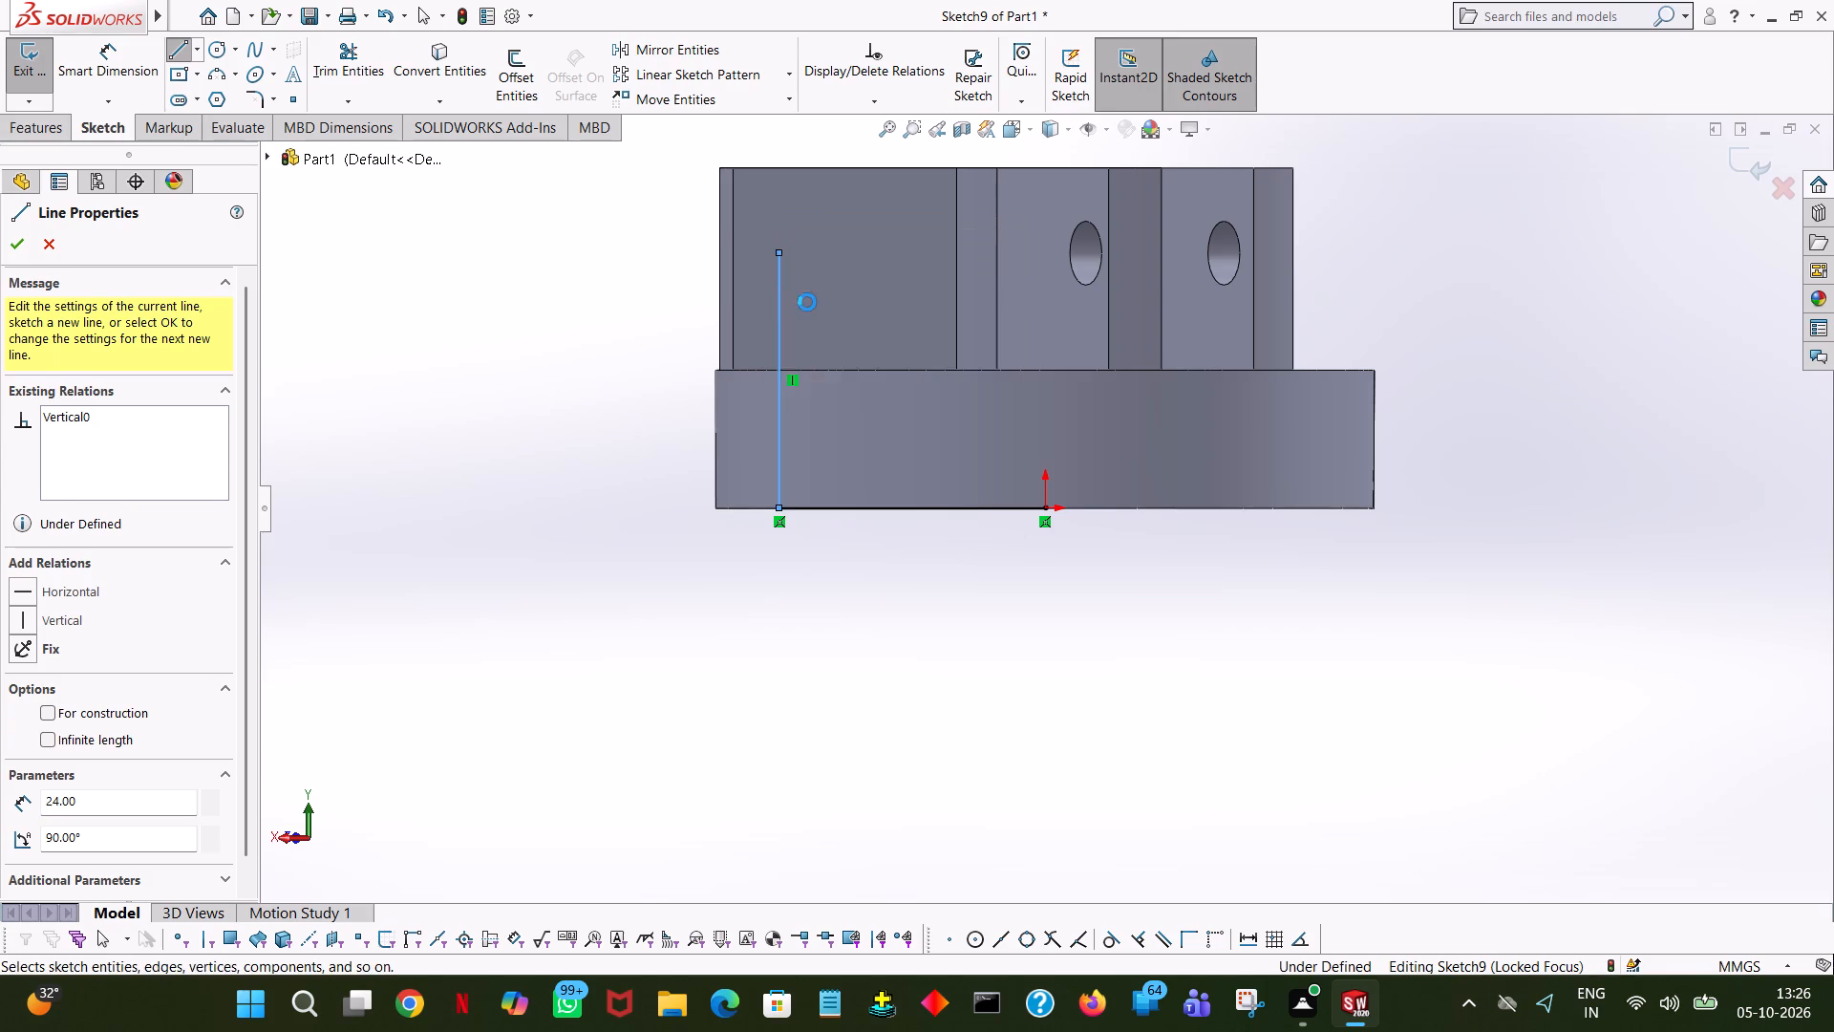
# Sketch a circle of 3 mm radius centred on the upper end of the 24 mm vertical line.
pyautogui.click(213, 43)
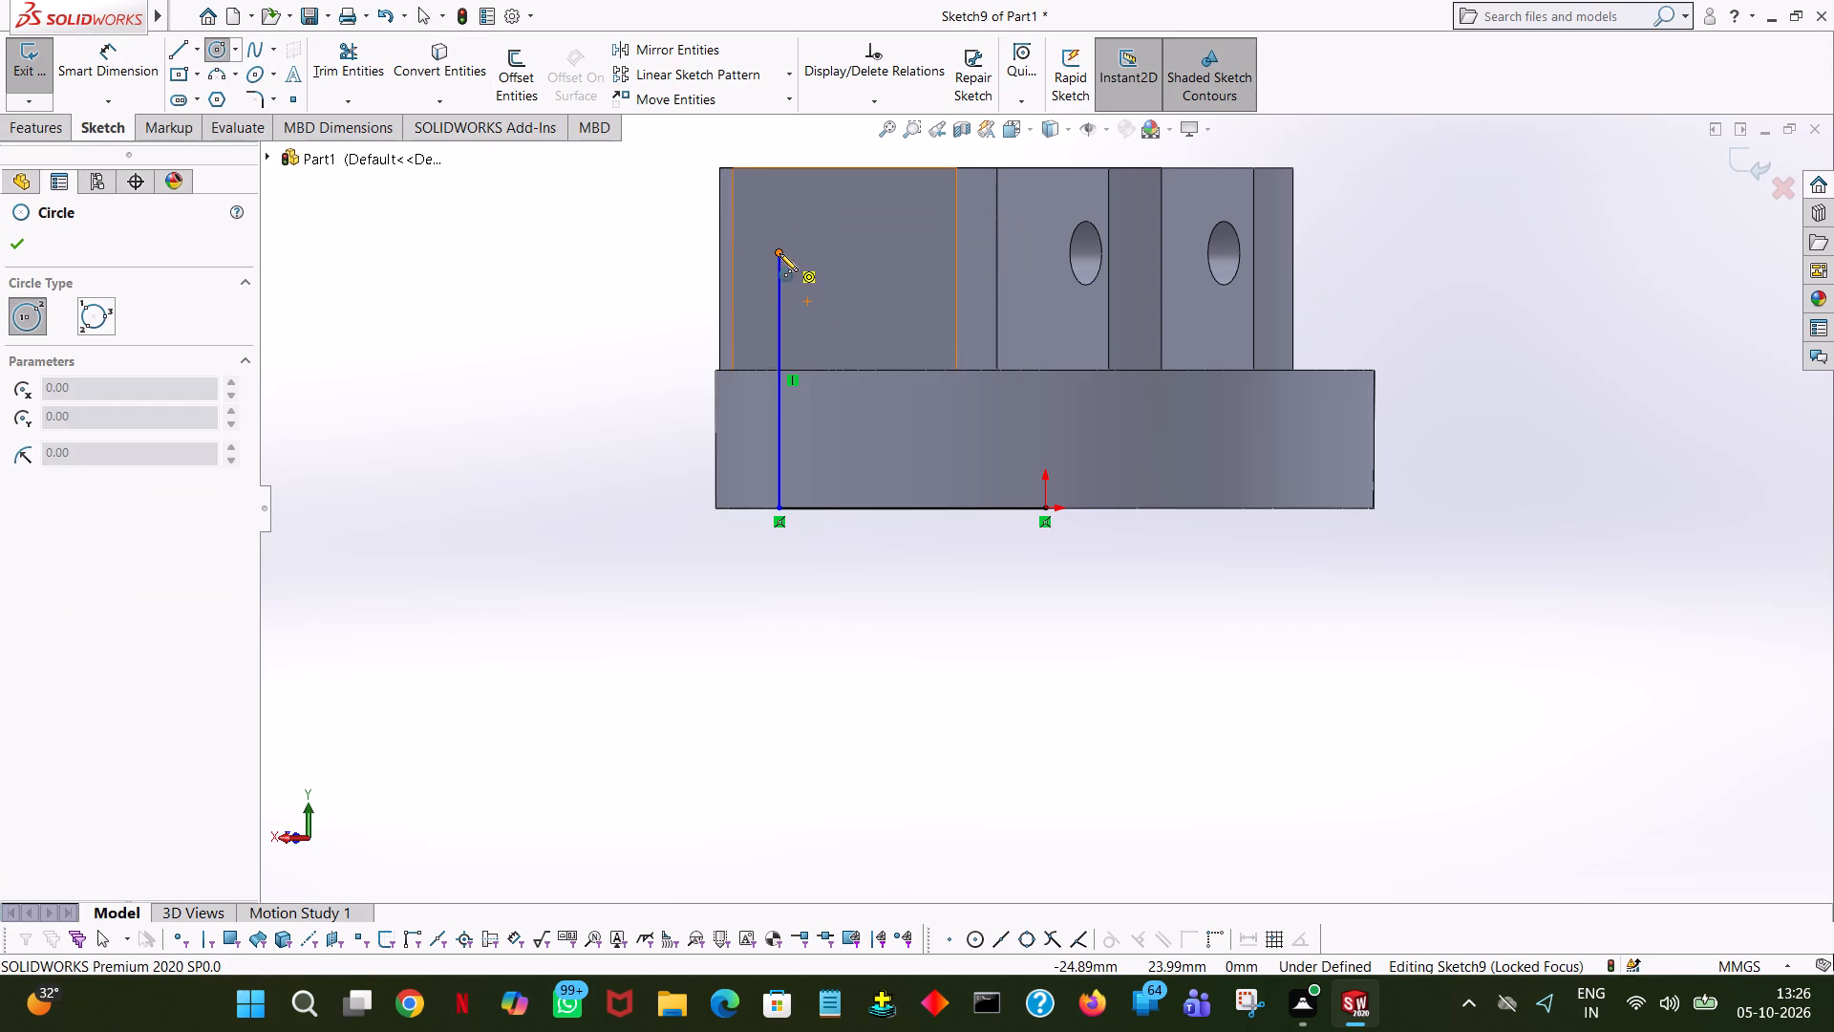
pyautogui.click(779, 251)
pyautogui.click(785, 218)
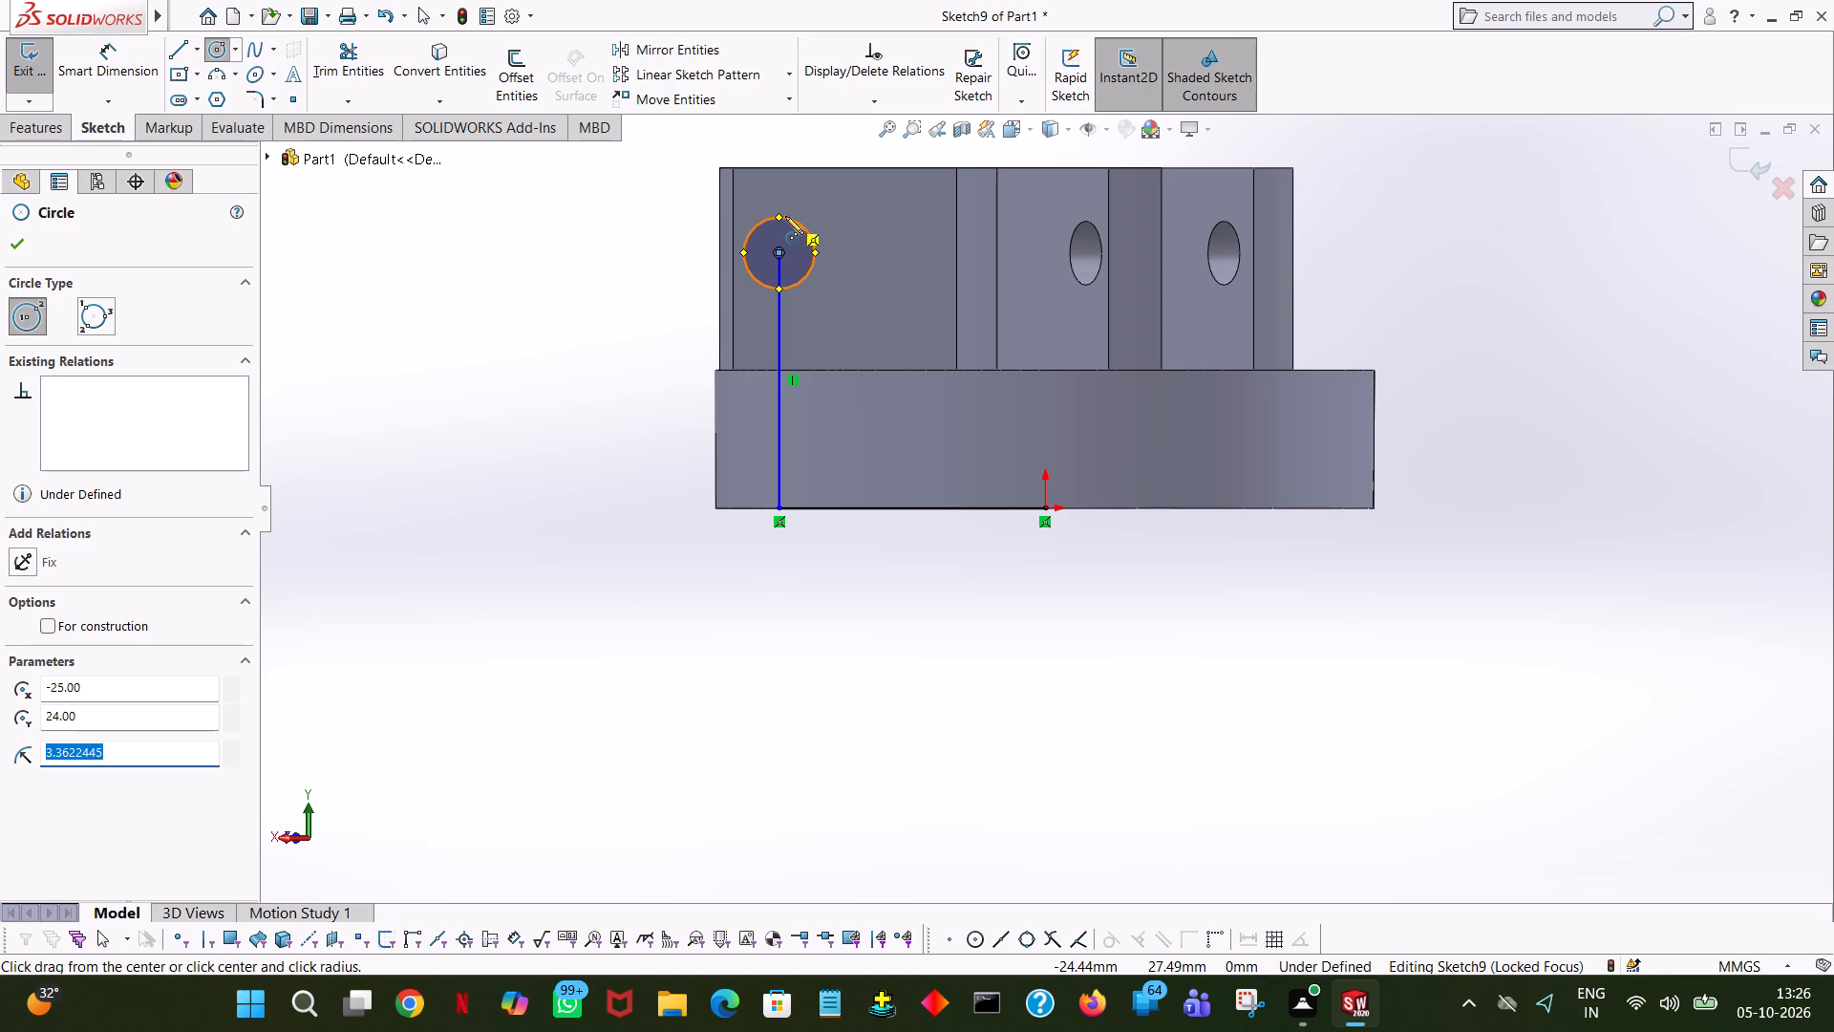
pyautogui.press('3')
pyautogui.press('Return')
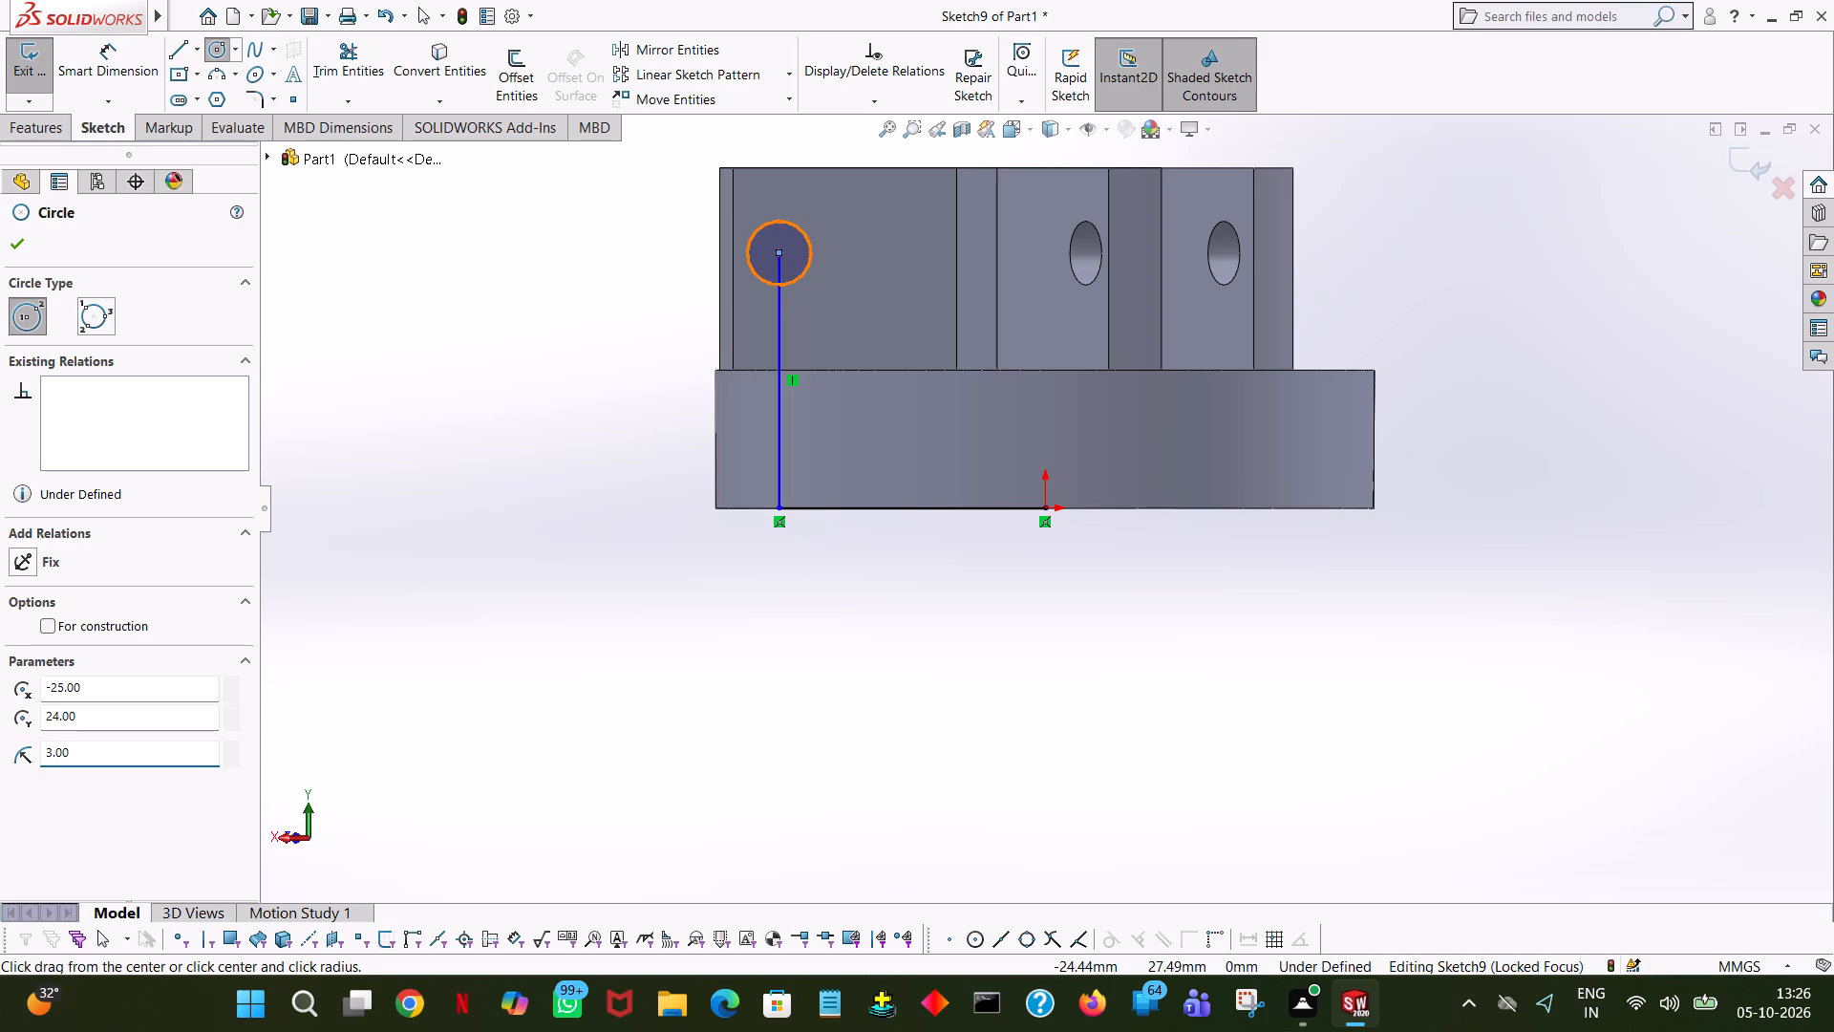
pyautogui.rightClick(784, 214)
pyautogui.click(849, 225)
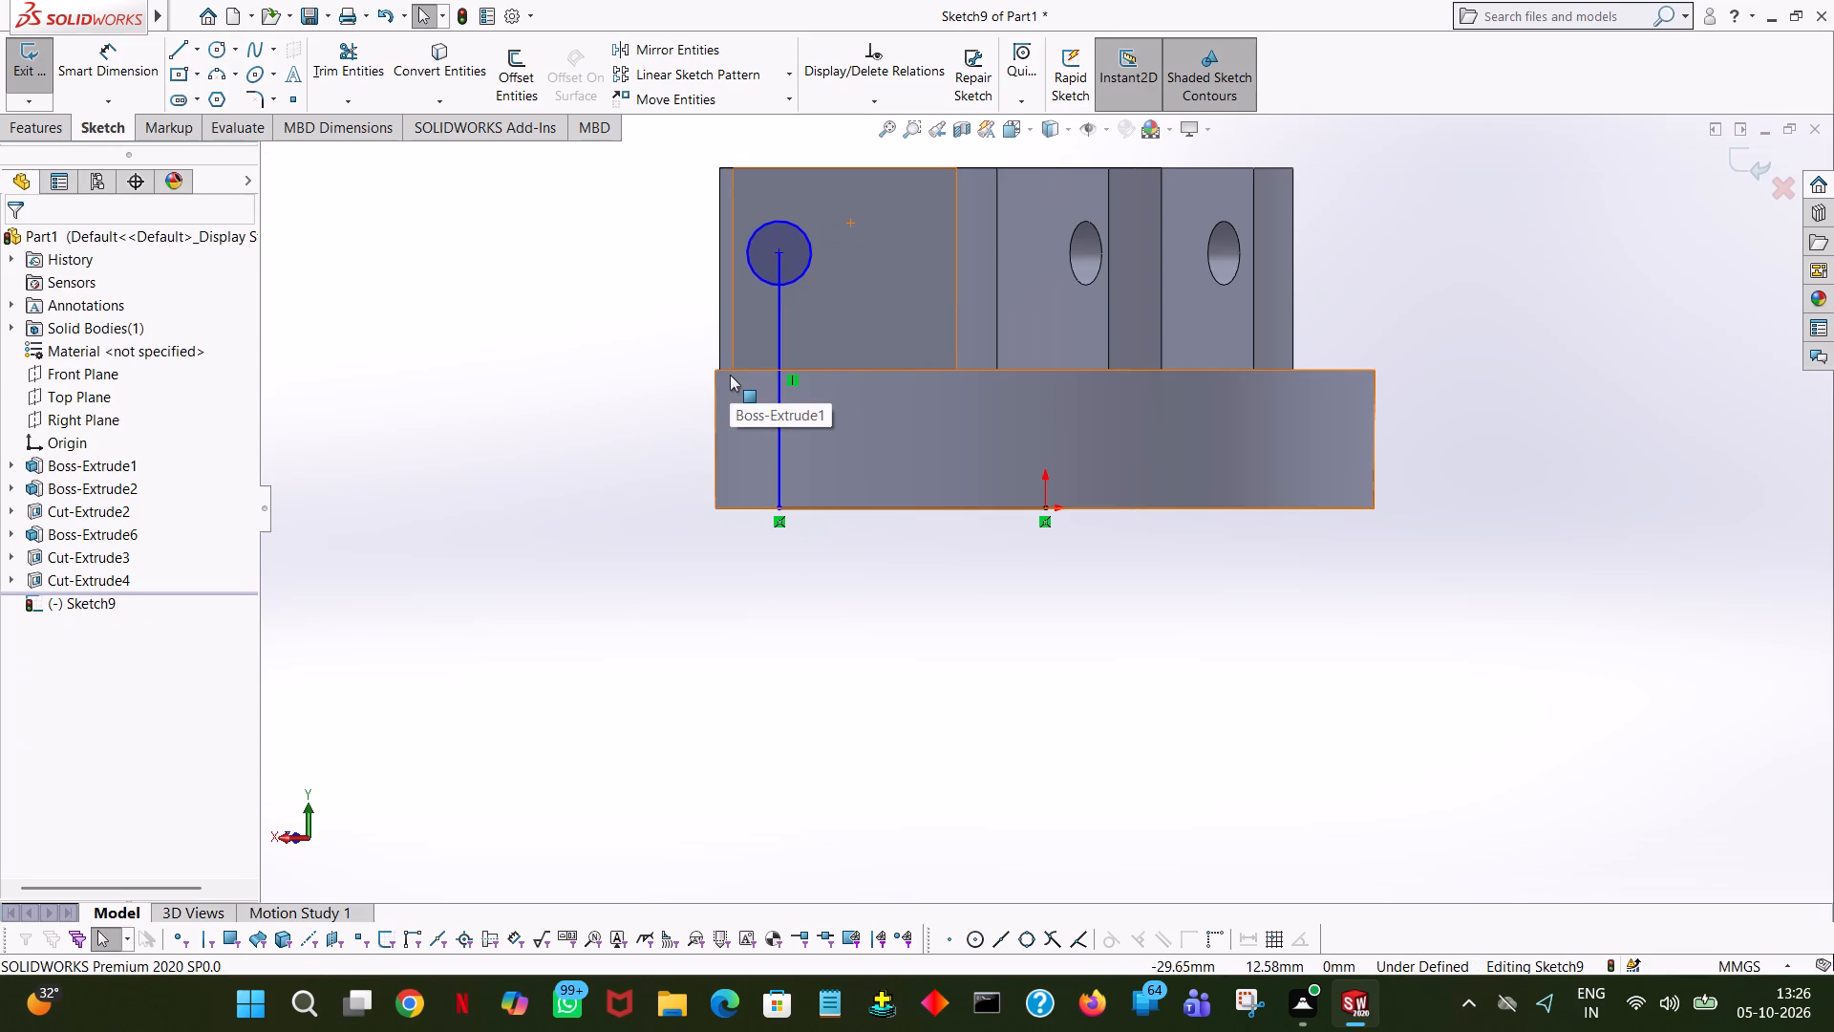
# Trim away the vertical and horizontal helper lines, leaving only the circle in the sketch.
pyautogui.click(337, 48)
pyautogui.click(780, 342)
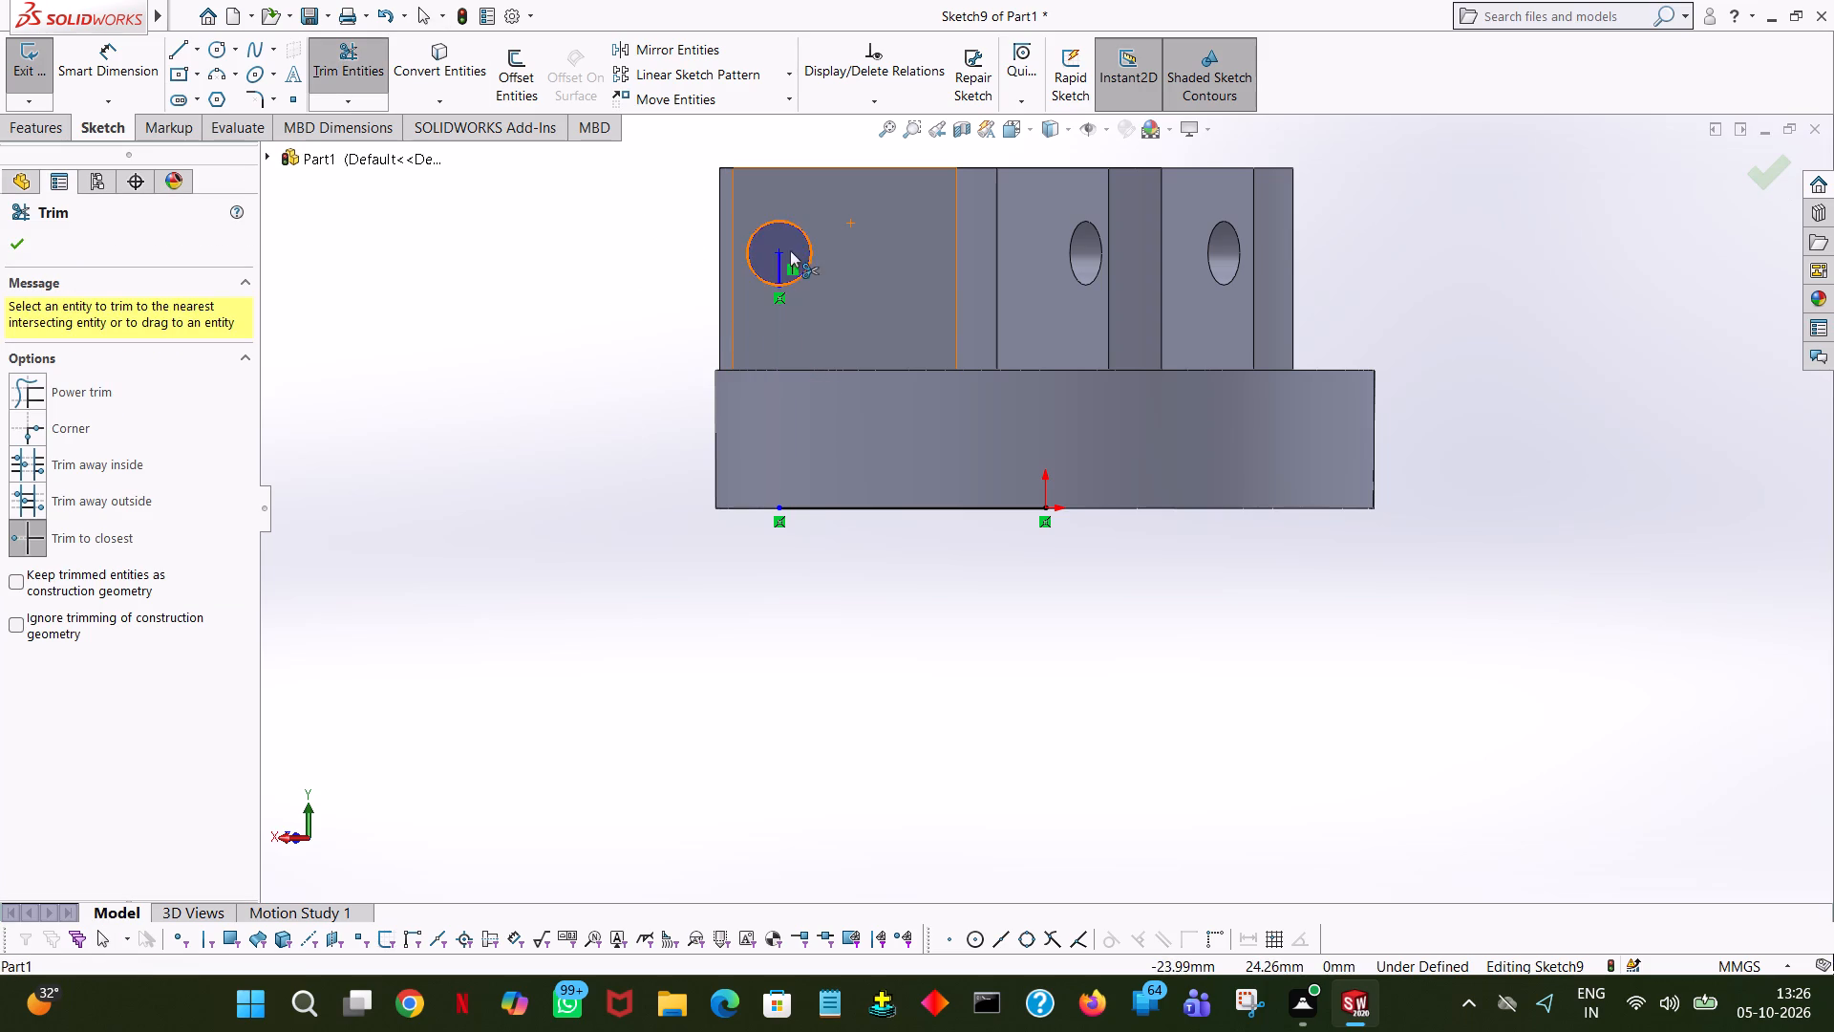
pyautogui.click(782, 251)
pyautogui.click(899, 506)
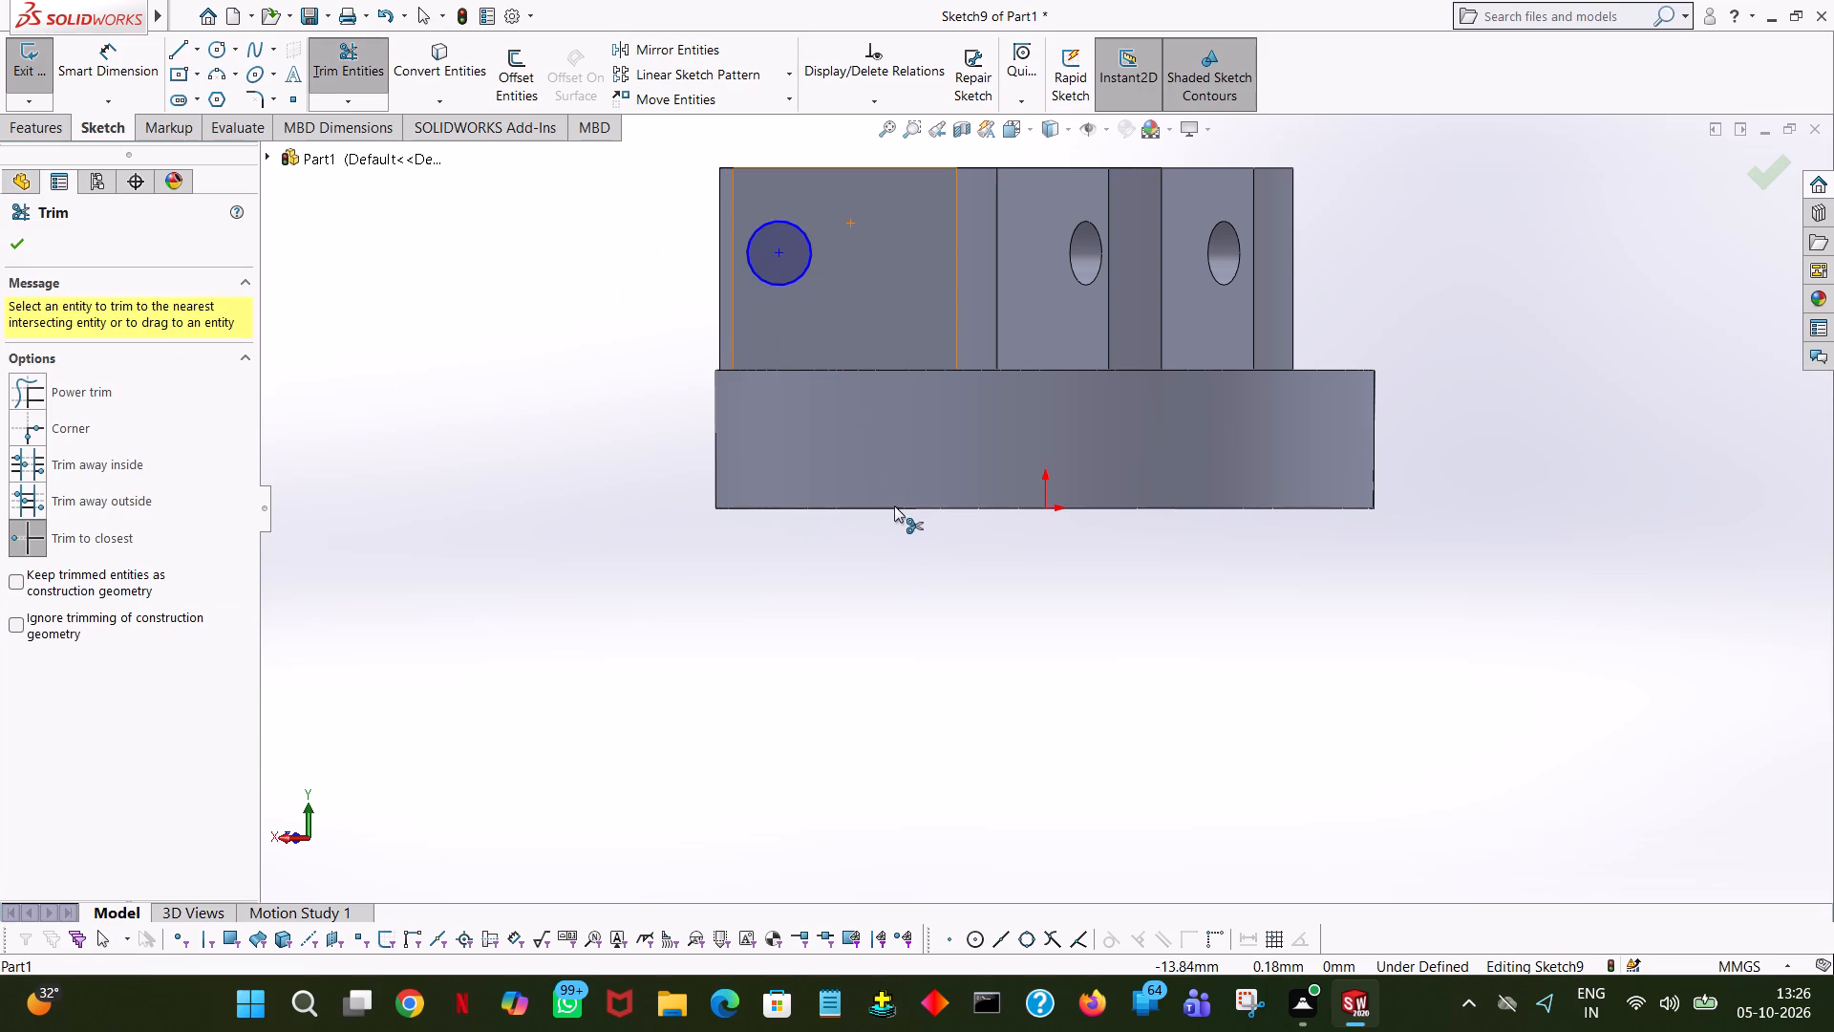
pyautogui.click(22, 241)
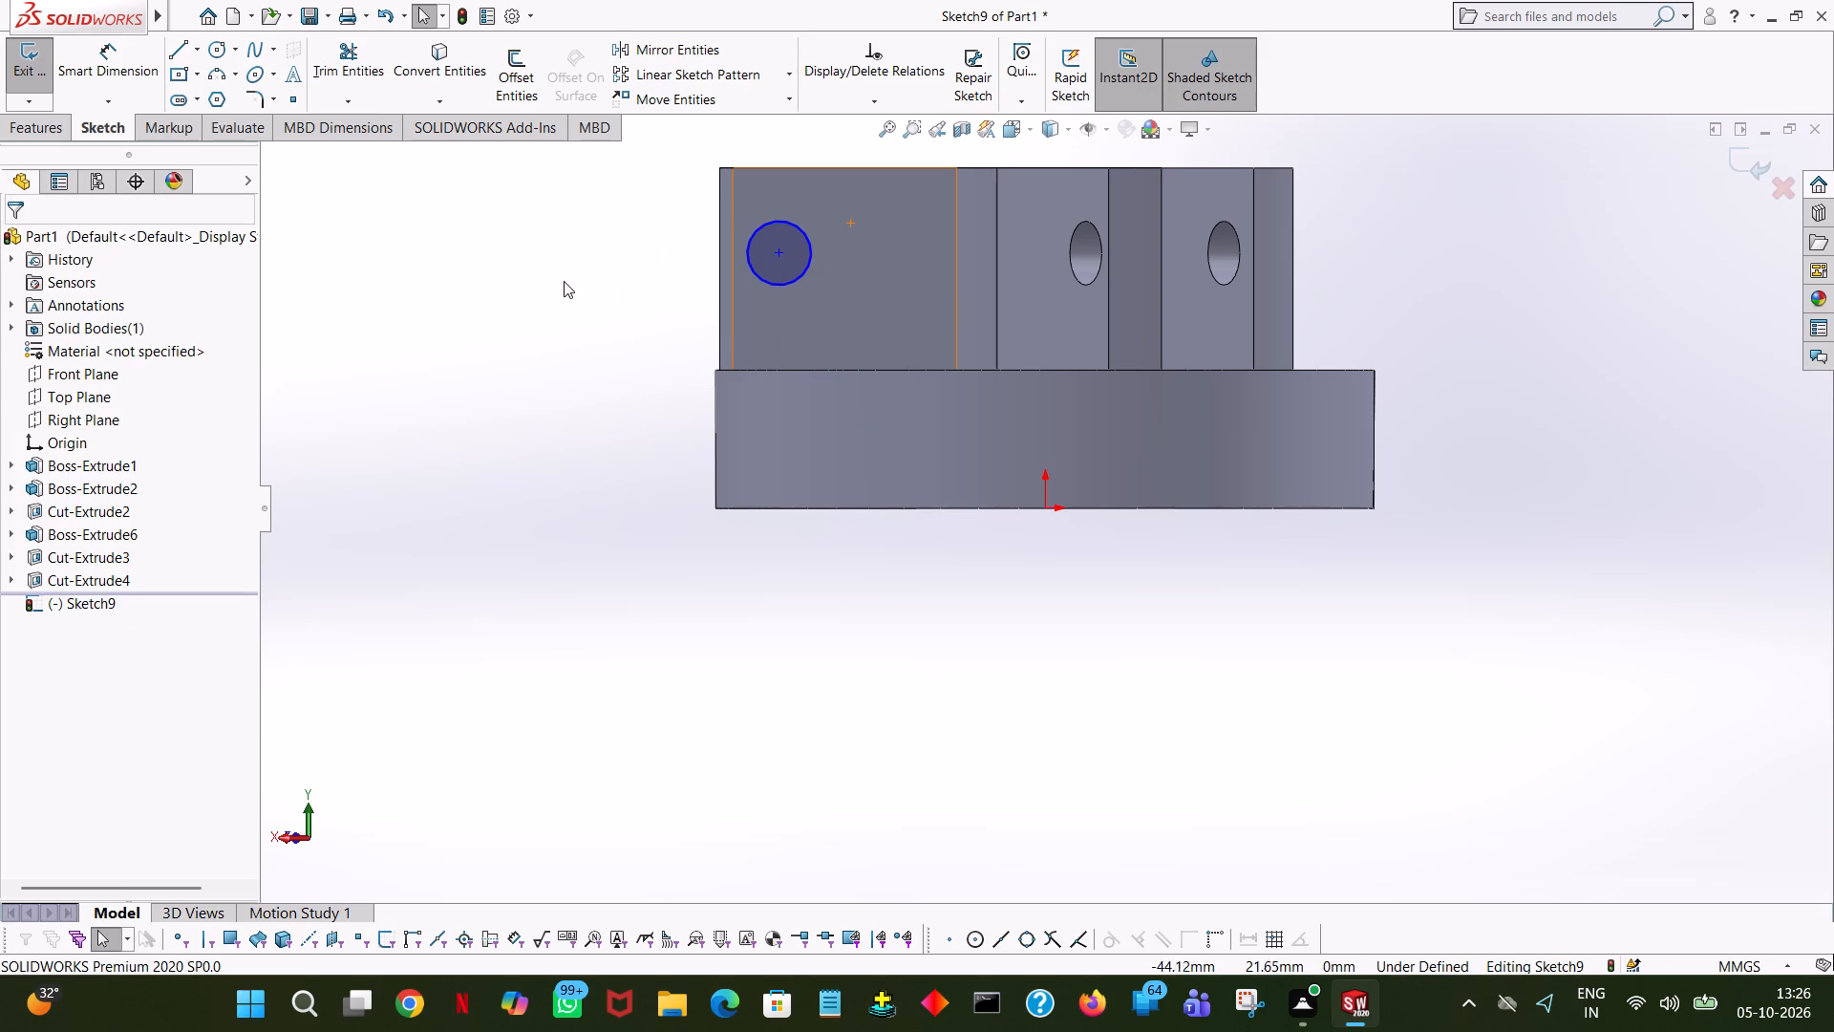
# Extrude-cut the circle 32 mm blind through the second jaw and the facing wall of the adjacent jaw.
pyautogui.click(489, 287)
pyautogui.moveTo(491, 290); pyautogui.dragTo(544, 813, button='middle')
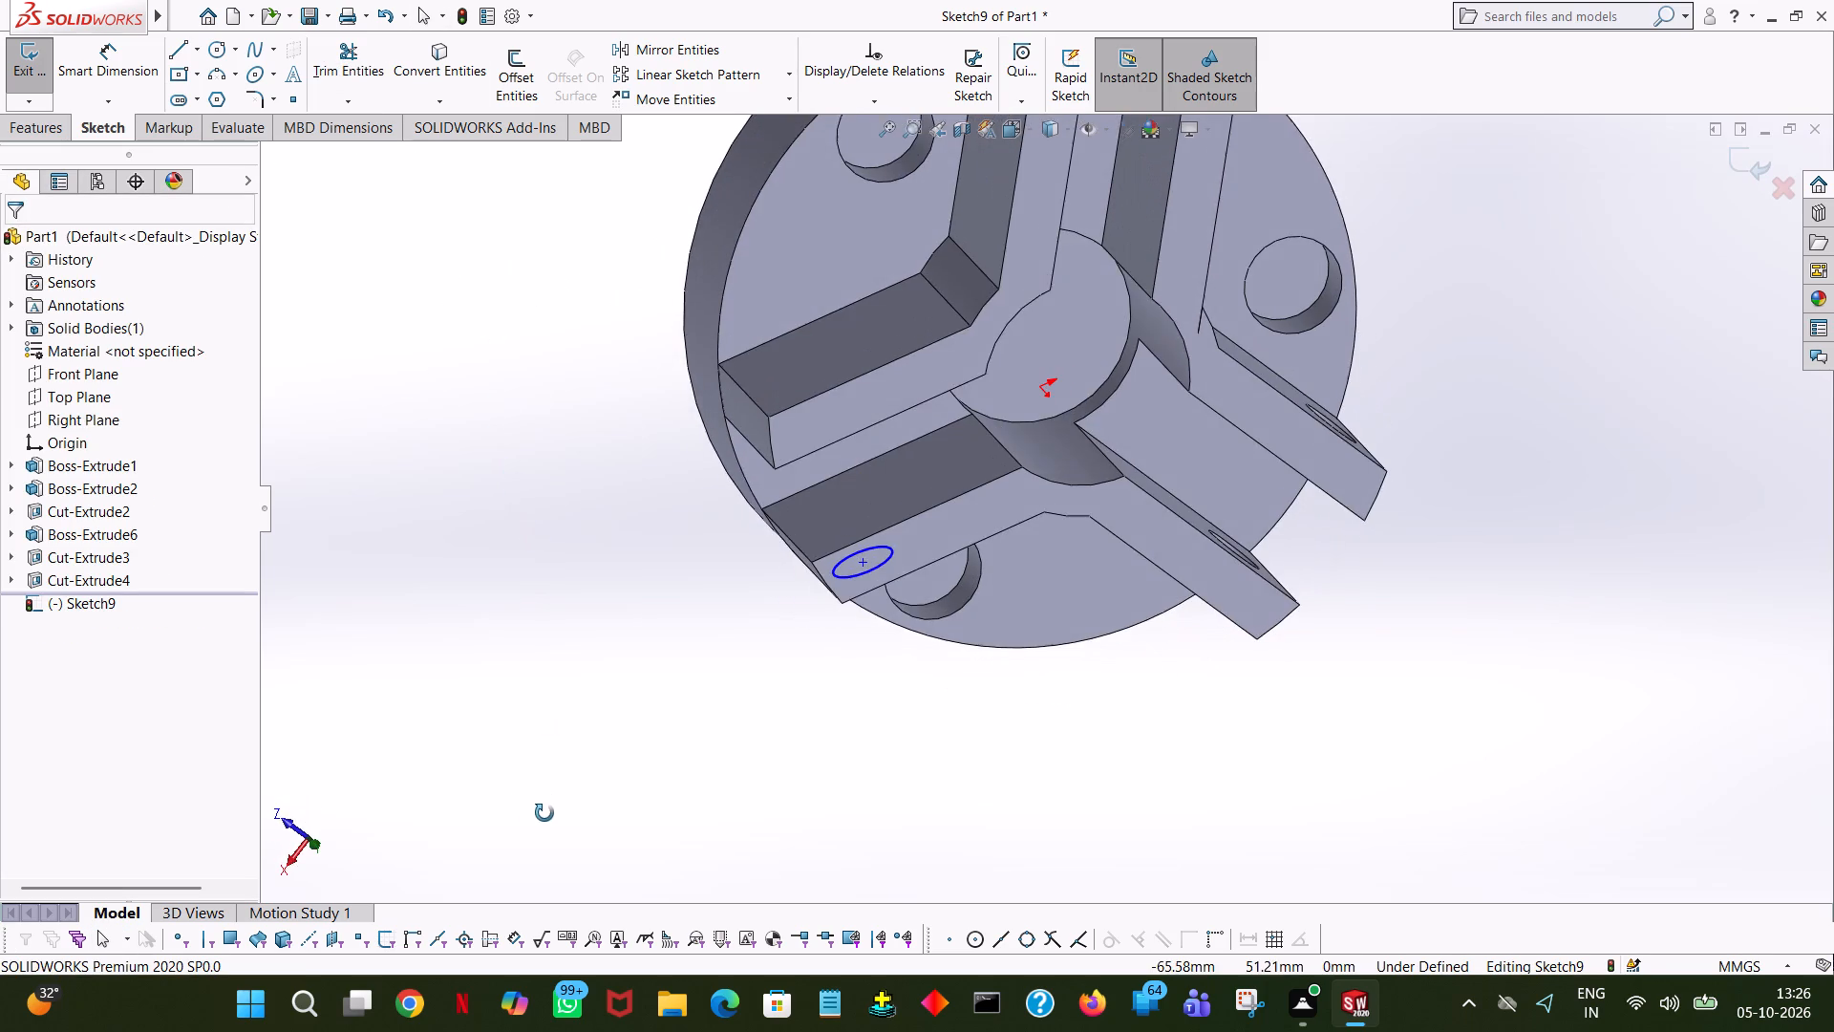
pyautogui.moveTo(544, 813); pyautogui.dragTo(501, 575, button='middle')
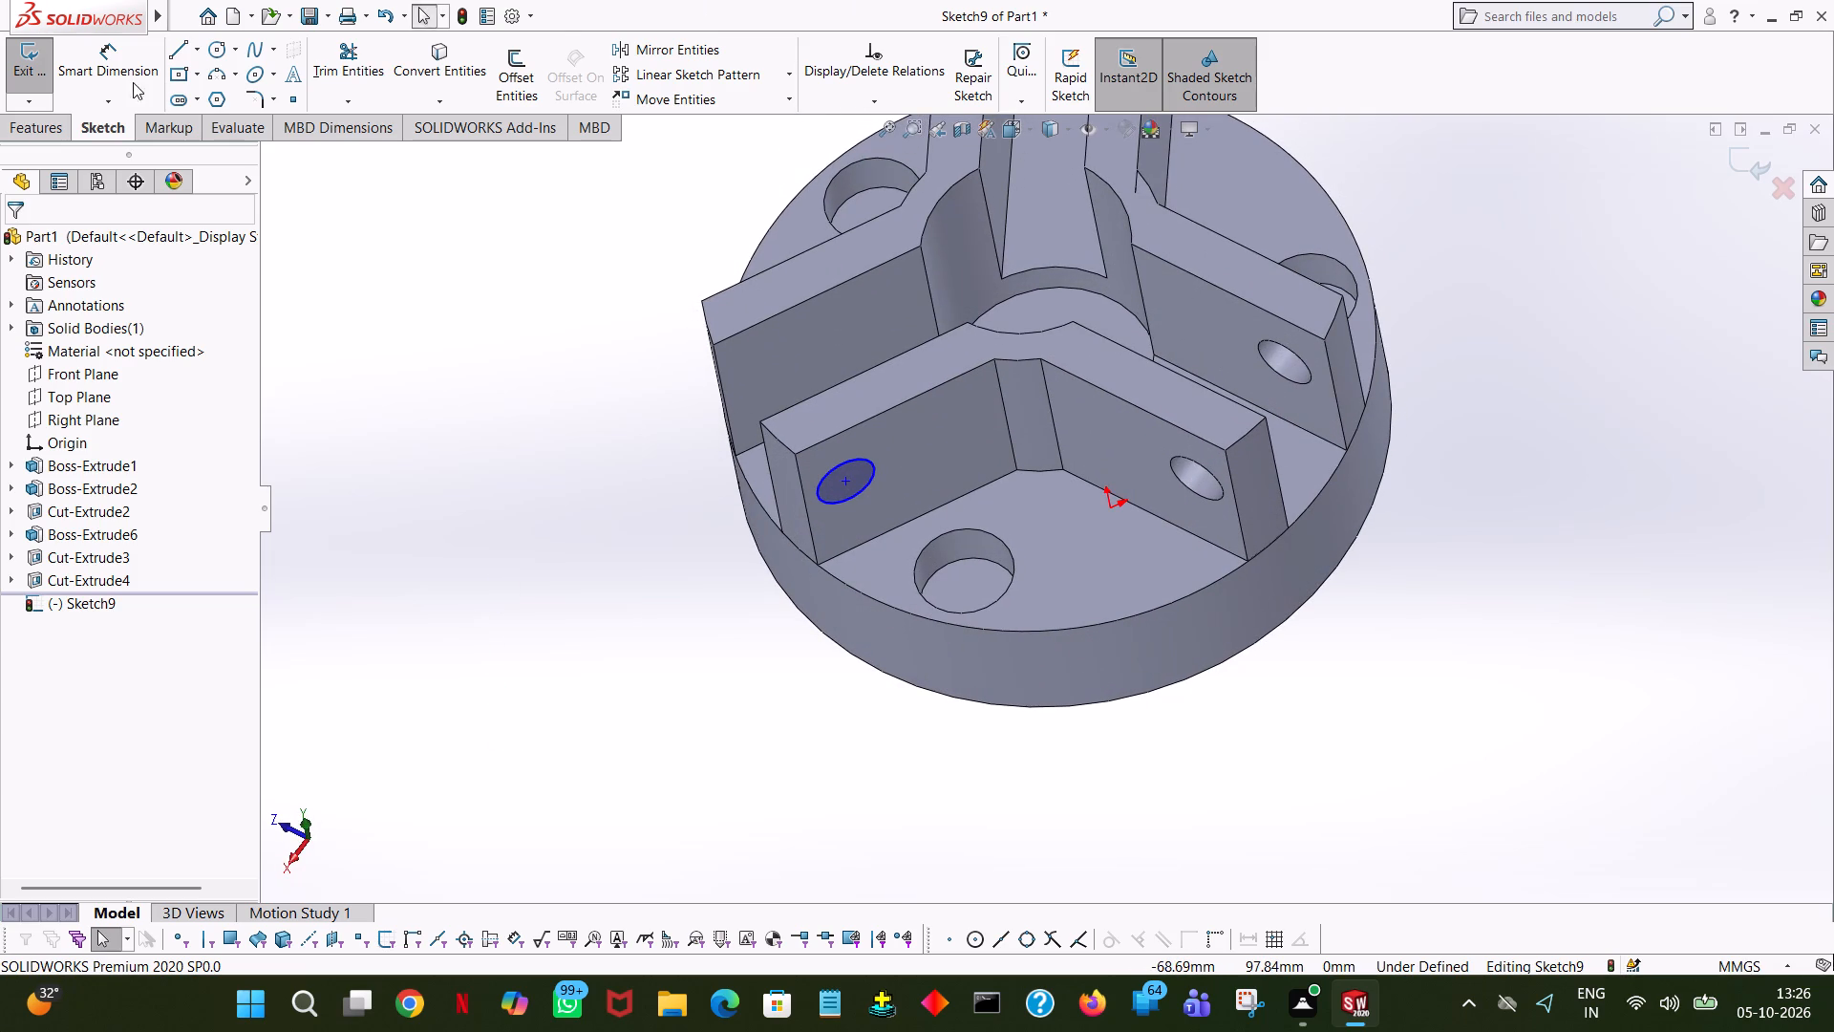
pyautogui.click(34, 118)
pyautogui.click(335, 62)
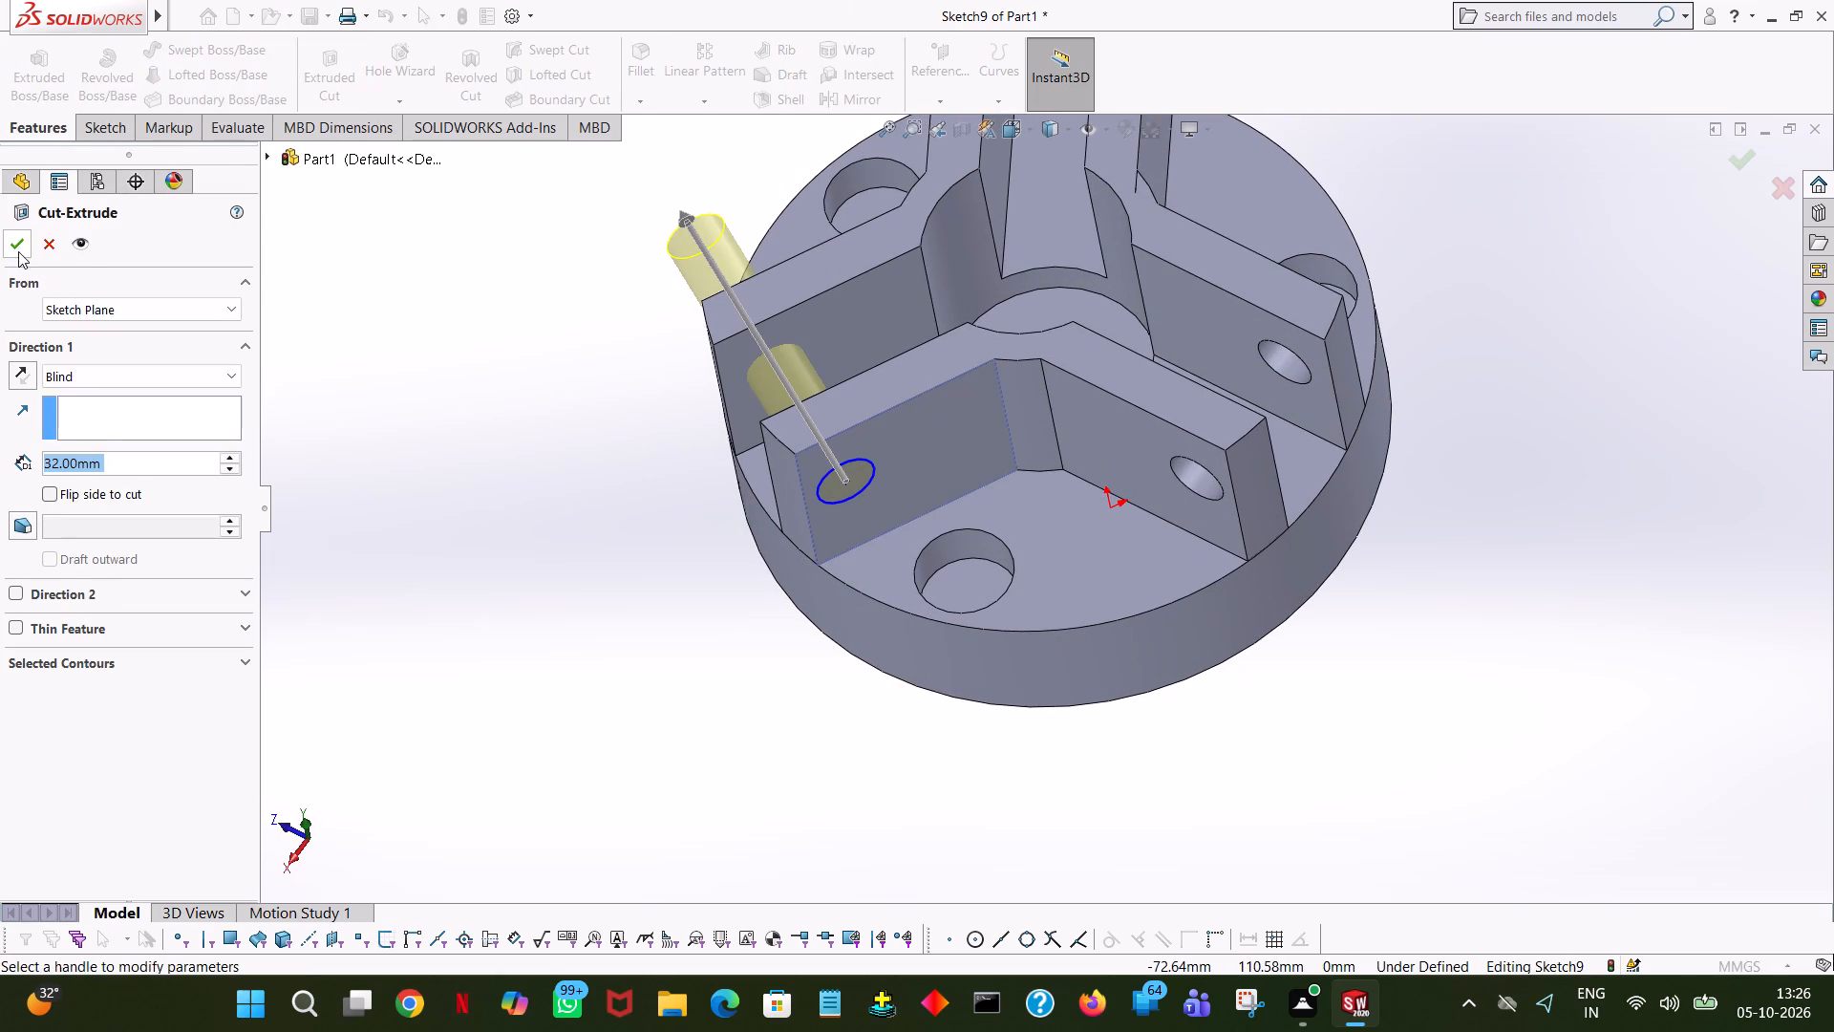
pyautogui.click(18, 251)
pyautogui.click(1484, 298)
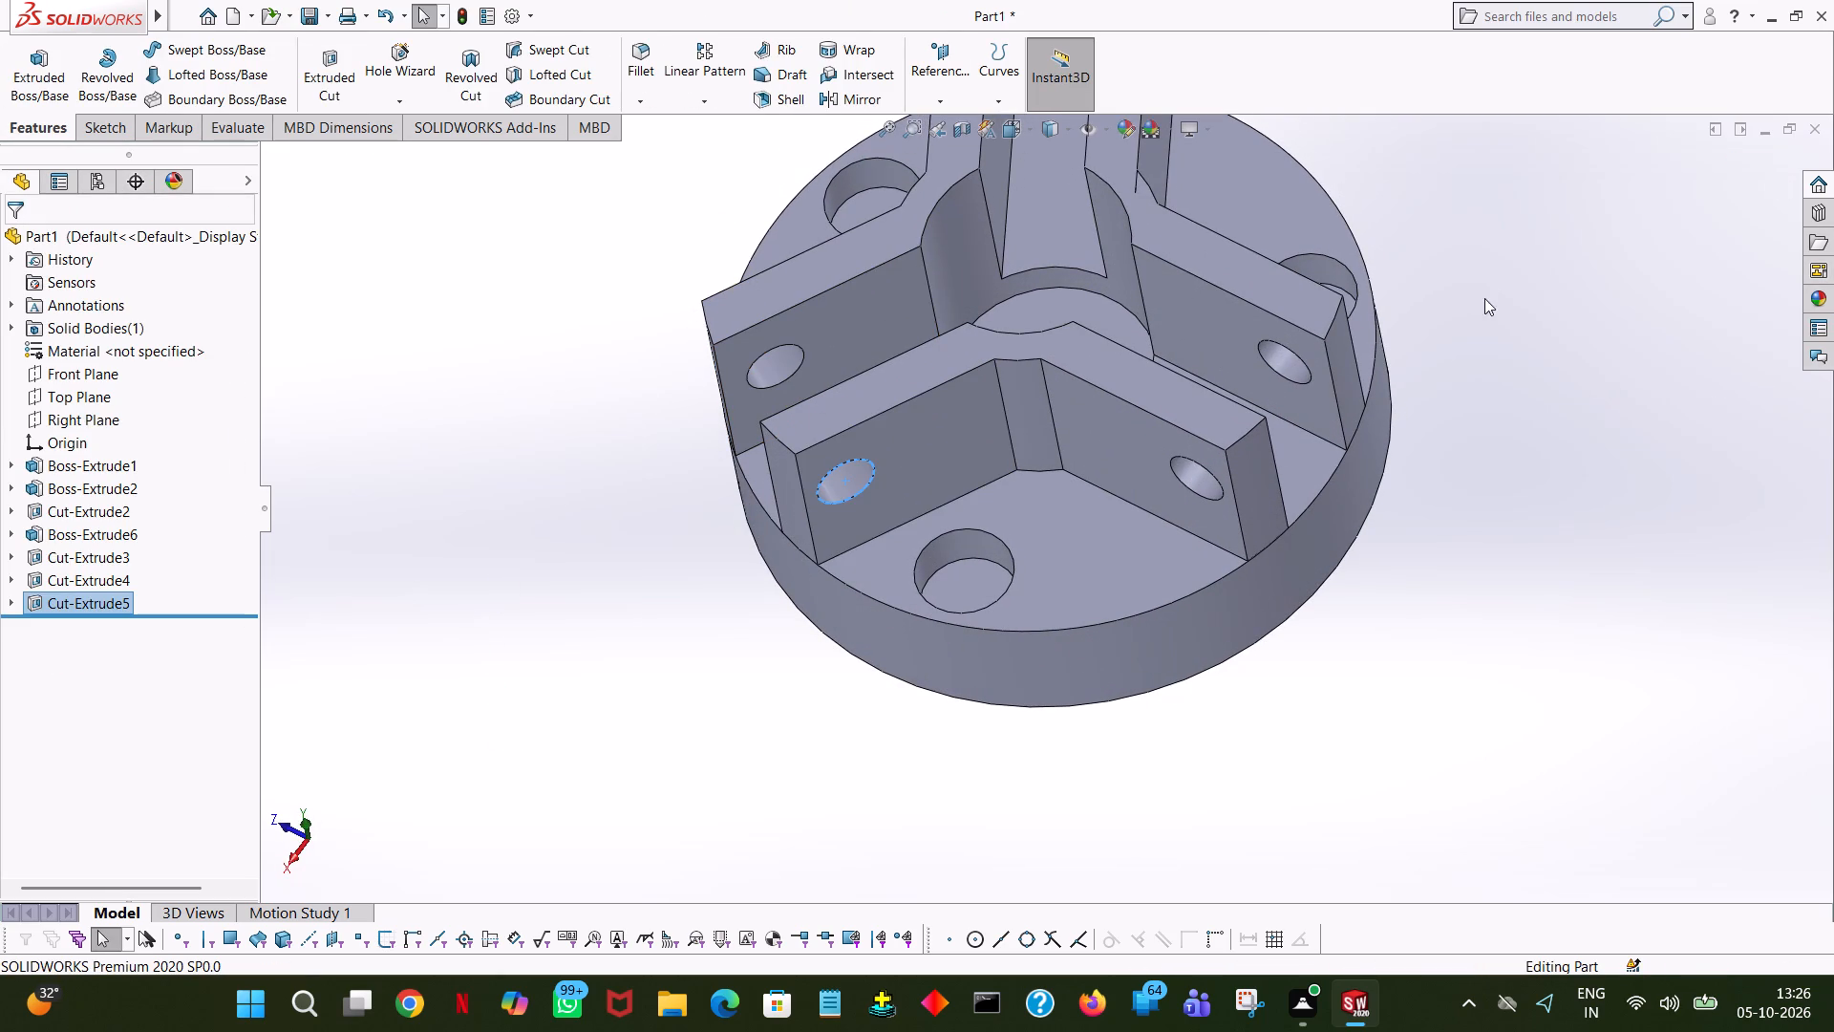
# Start a cut sketch on the remaining undrilled jaw face with a 25 mm helper line from the origin and a 24 mm vertical line from its end.
pyautogui.moveTo(1662, 247); pyautogui.dragTo(1489, 444, button='middle')
pyautogui.moveTo(1717, 169); pyautogui.dragTo(1716, 136, button='middle')
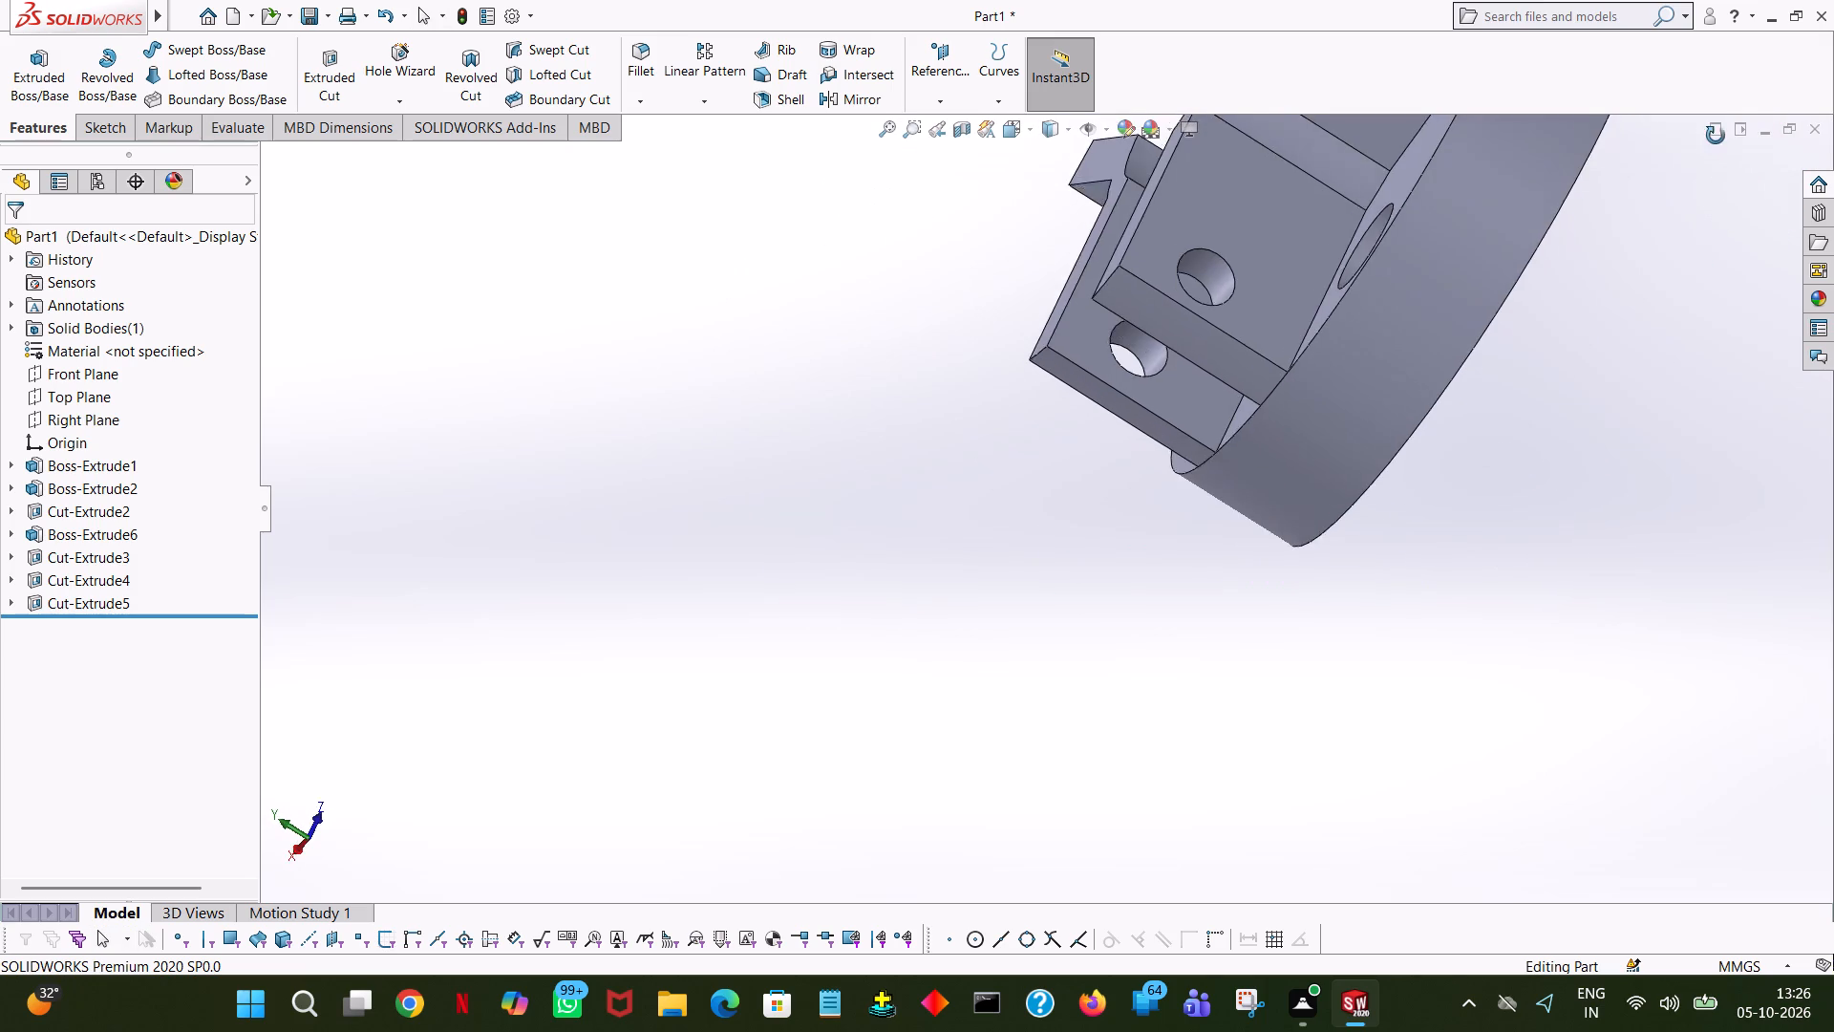
pyautogui.moveTo(1716, 136); pyautogui.dragTo(952, 413, button='middle')
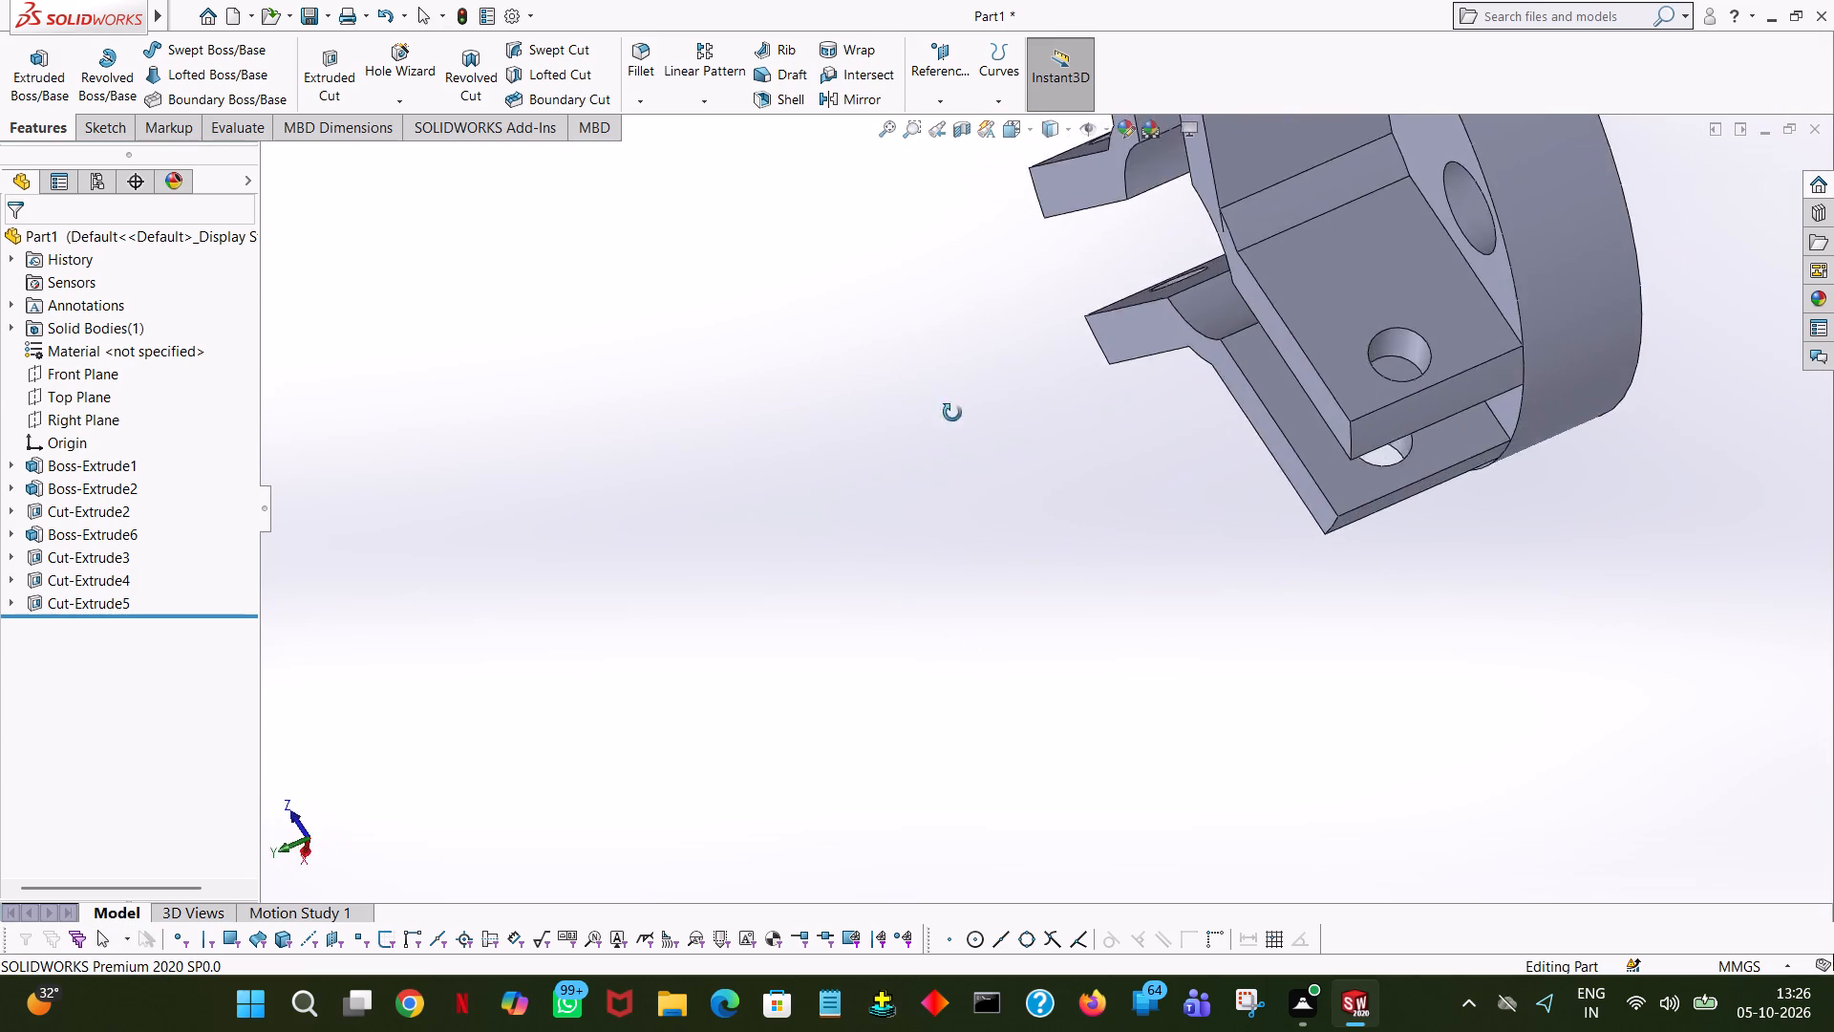
pyautogui.moveTo(952, 413); pyautogui.dragTo(1184, 865, button='middle')
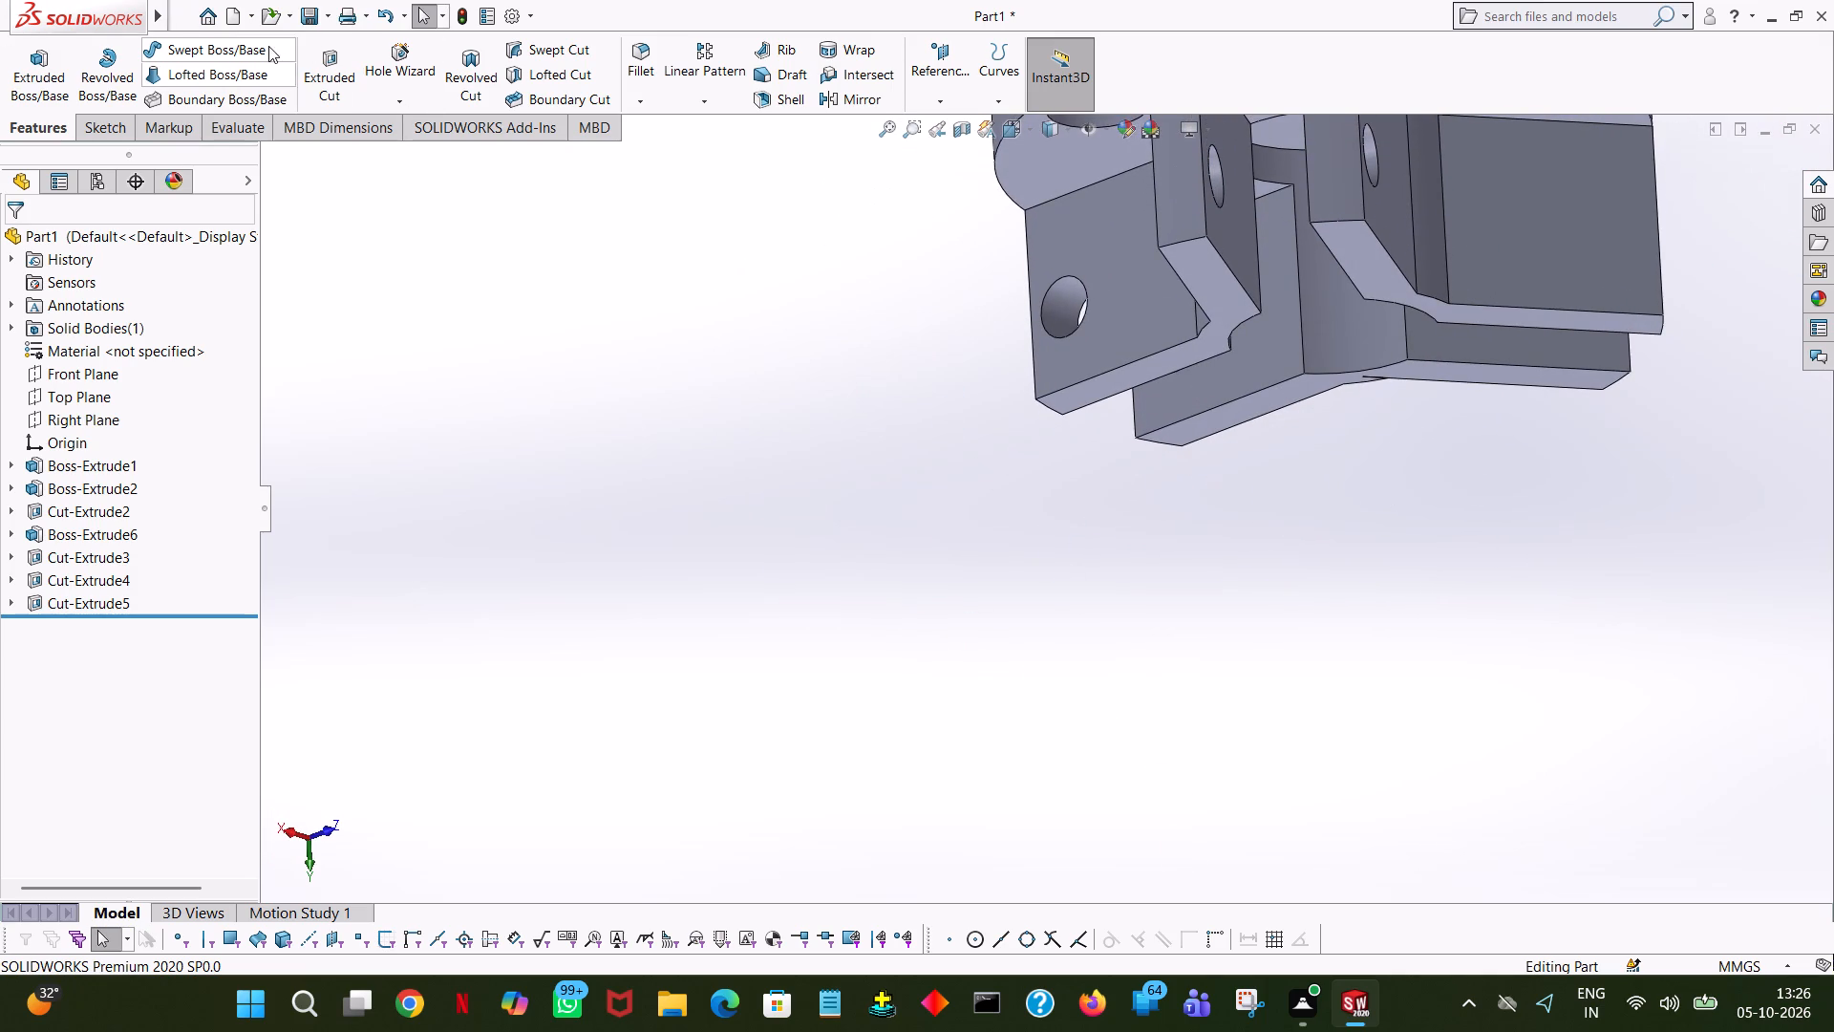
pyautogui.click(343, 79)
pyautogui.click(1563, 215)
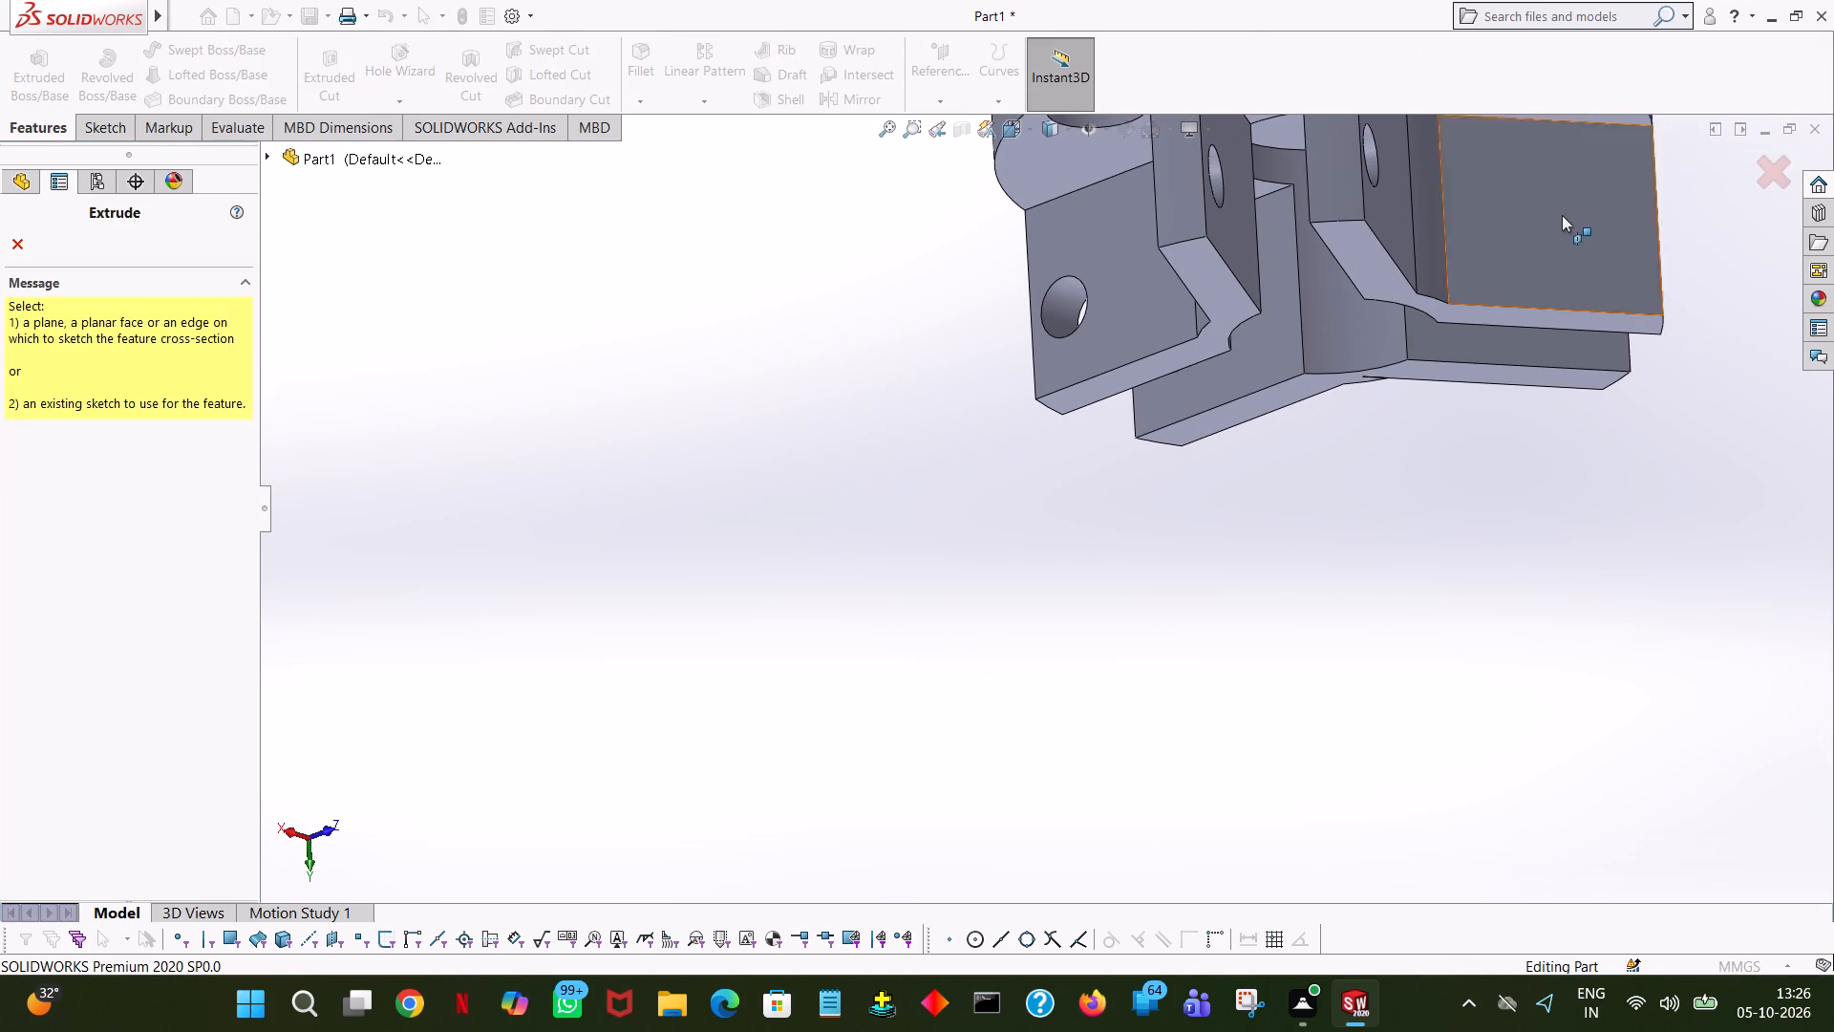
pyautogui.click(1027, 134)
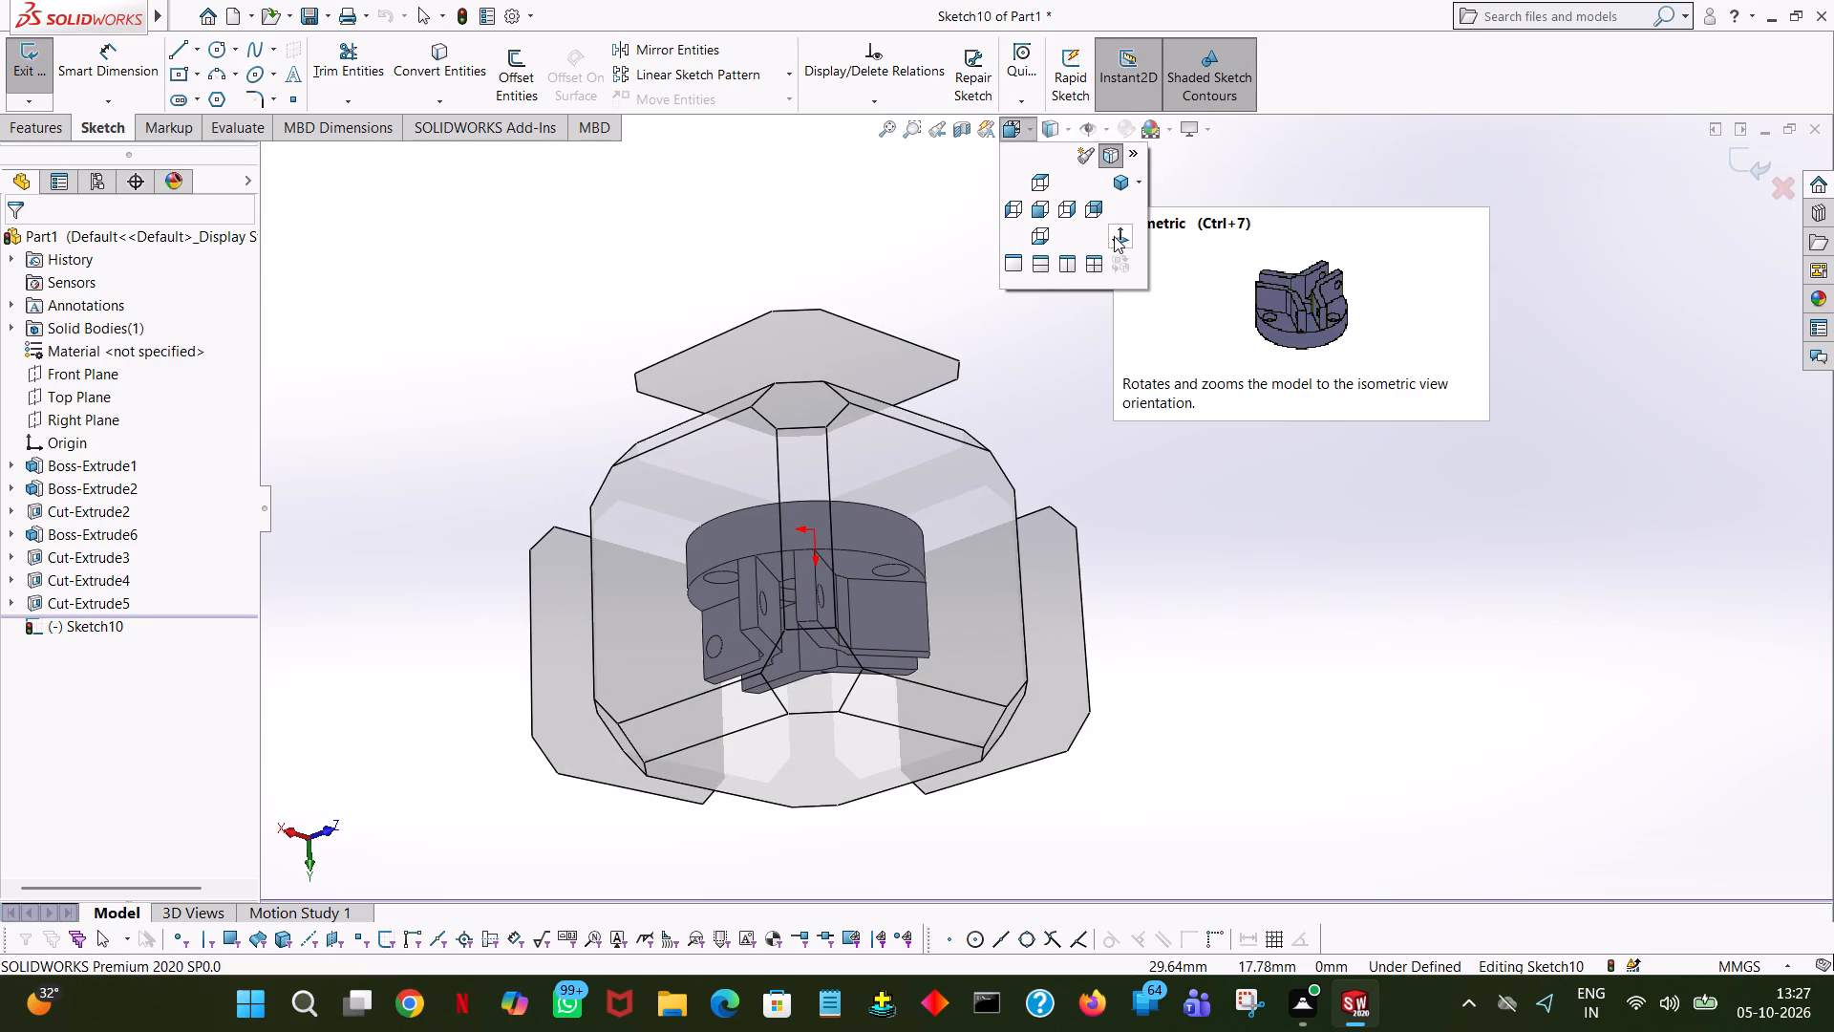
pyautogui.click(1114, 236)
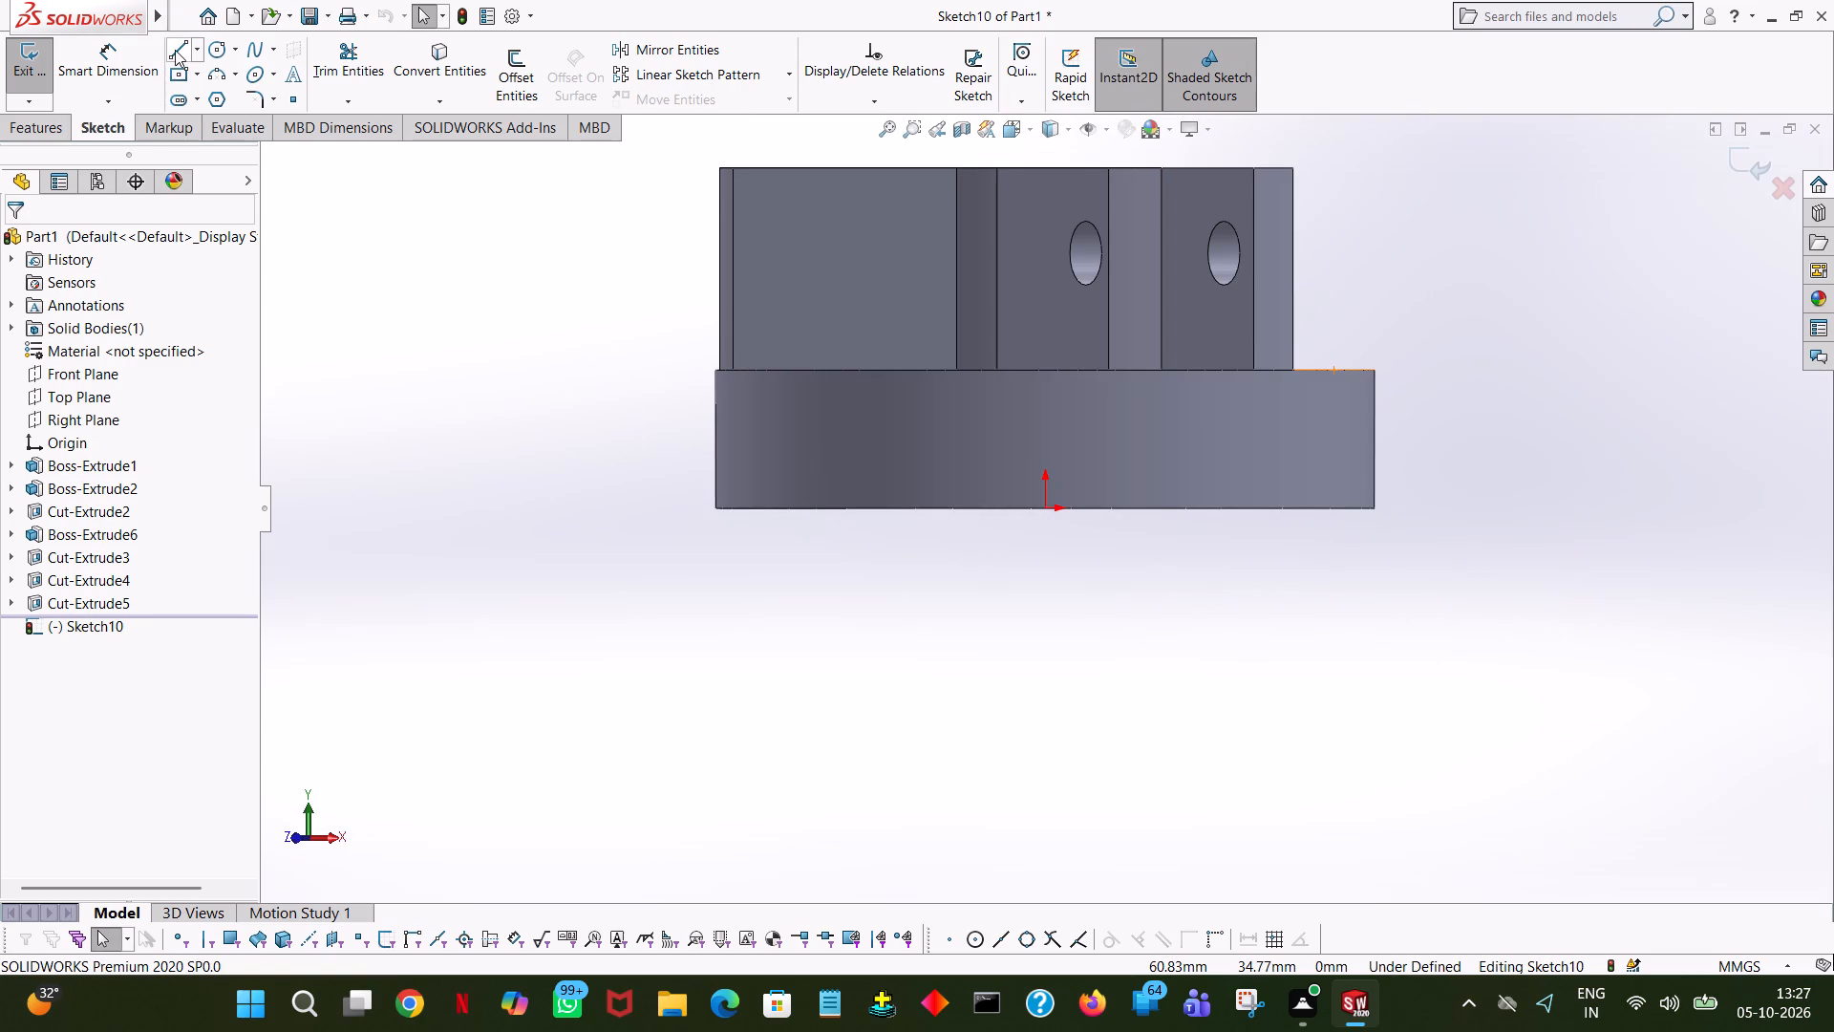
pyautogui.click(175, 50)
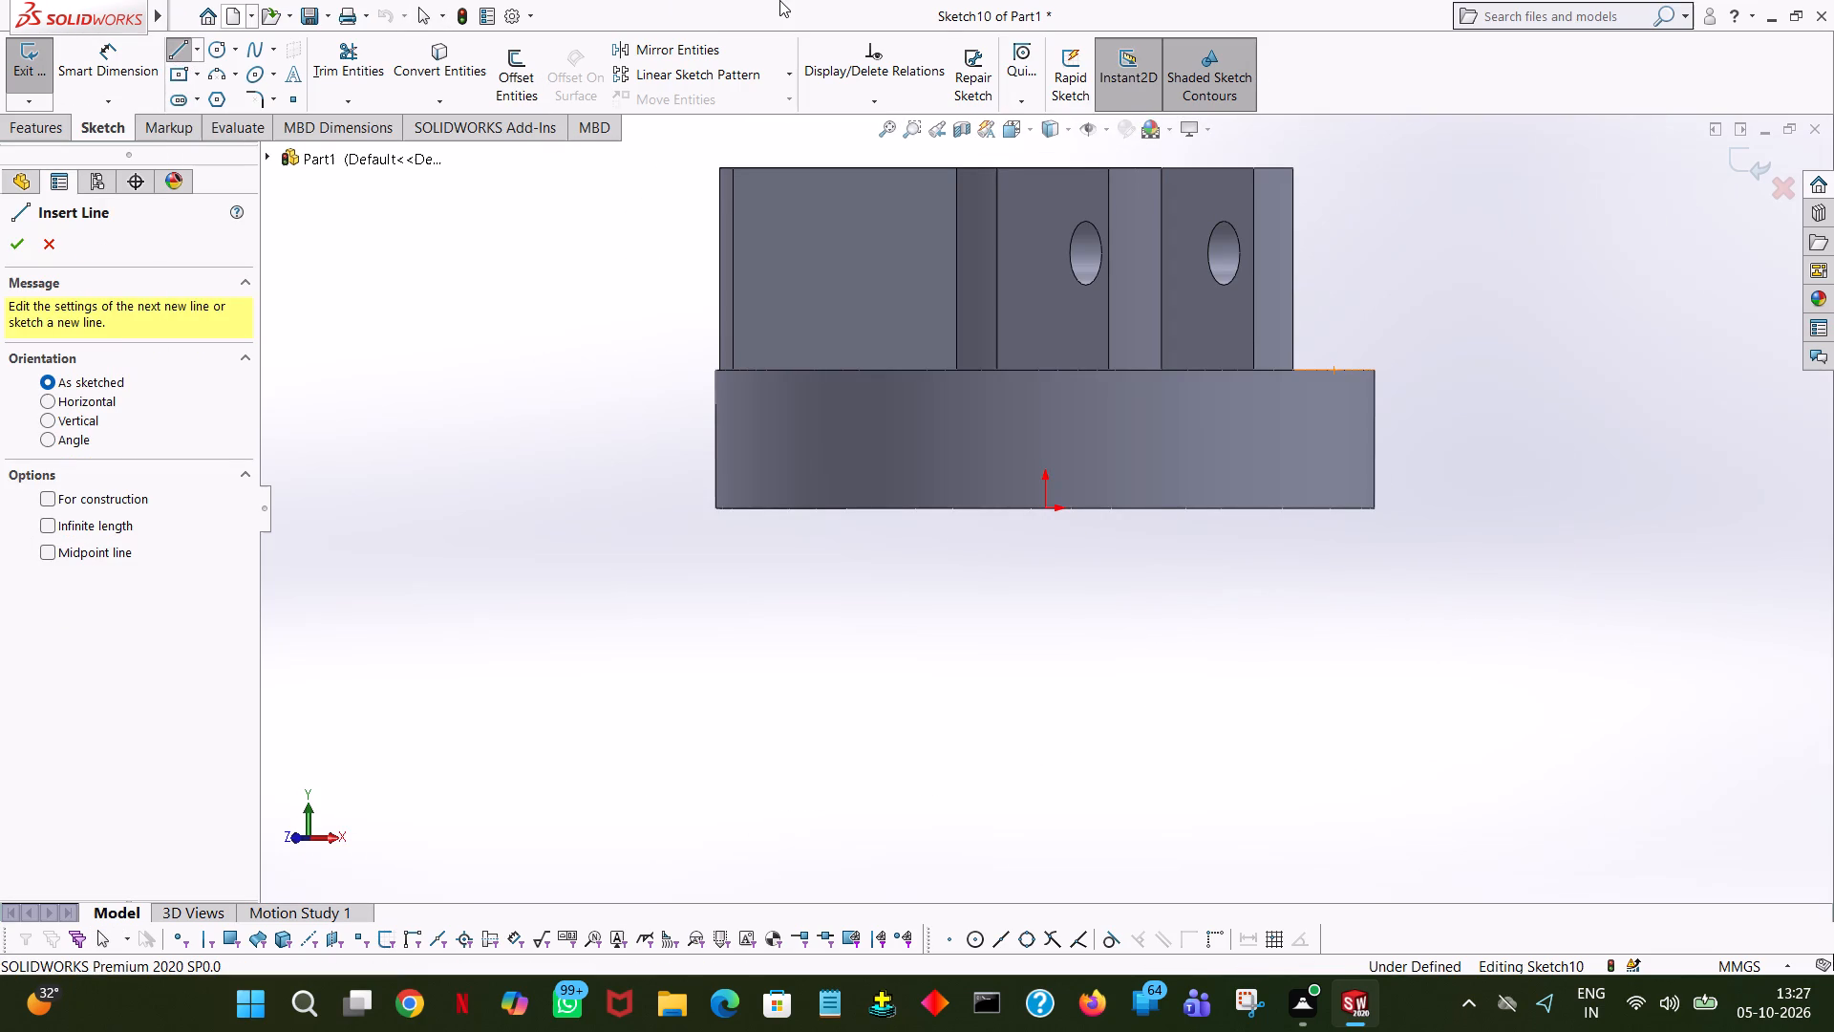
pyautogui.click(1042, 505)
pyautogui.click(737, 508)
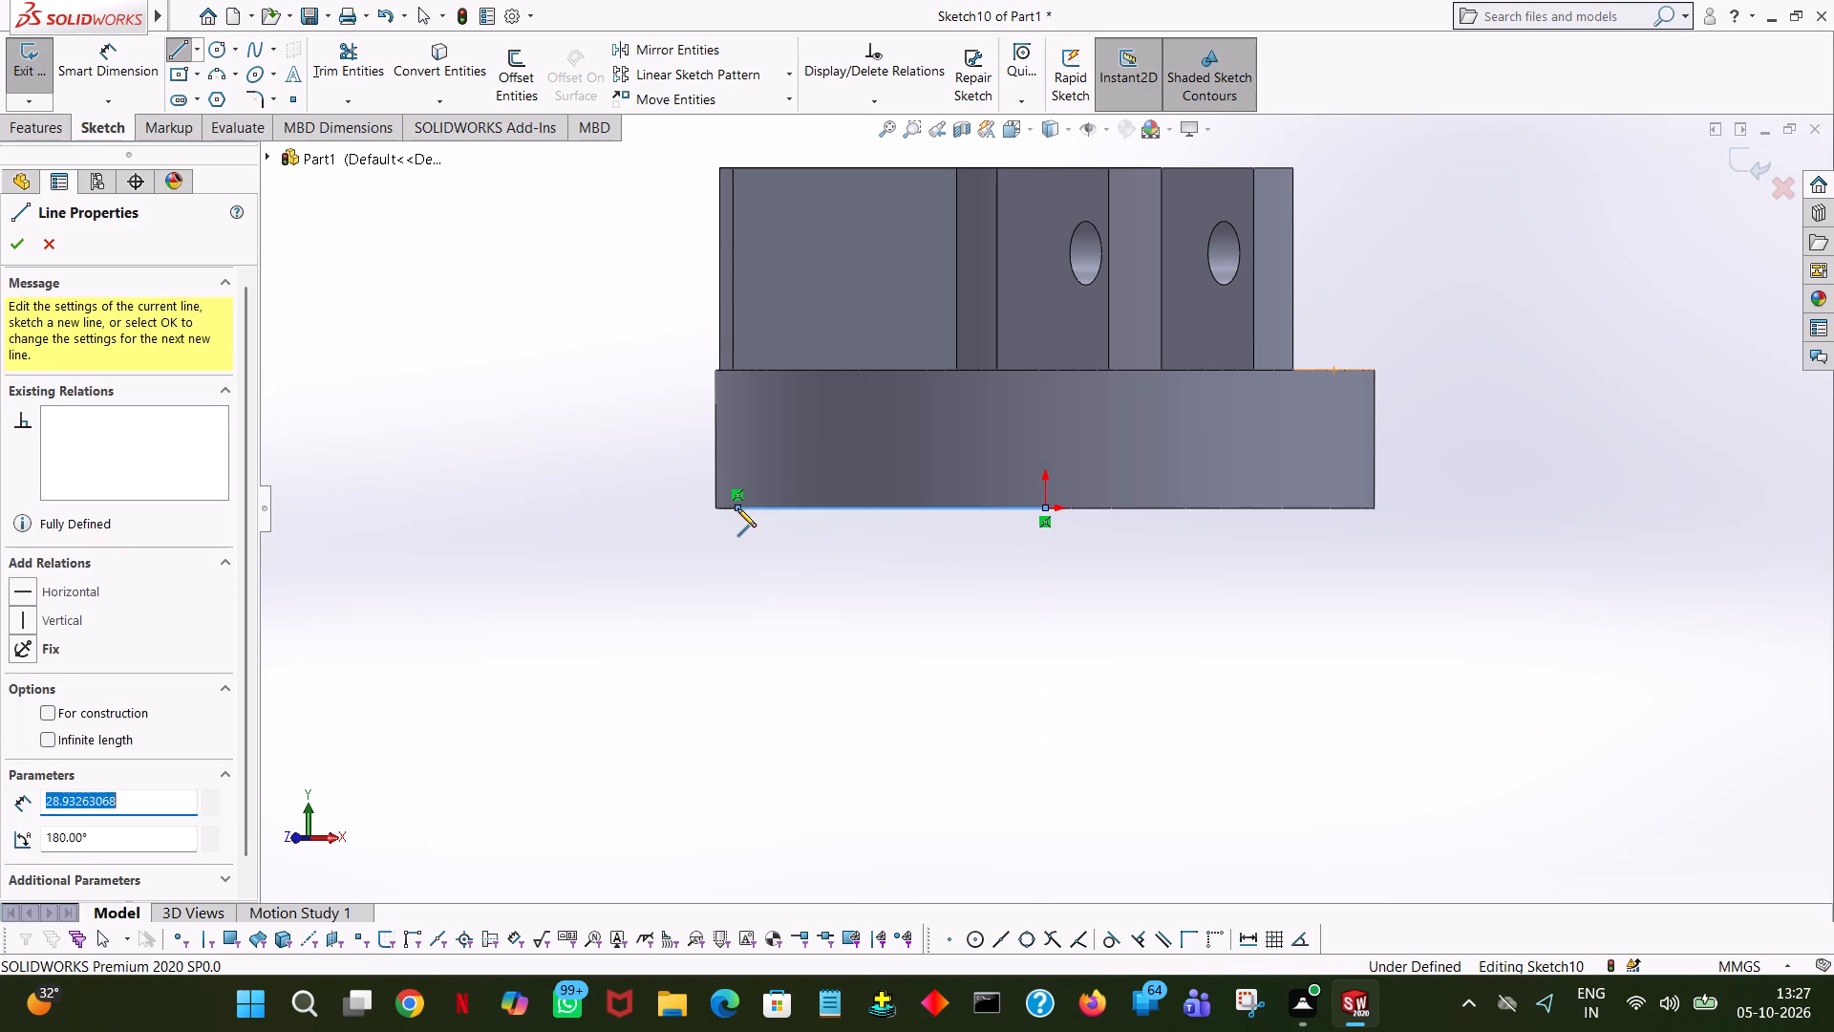
pyautogui.write('25')
pyautogui.press('Return')
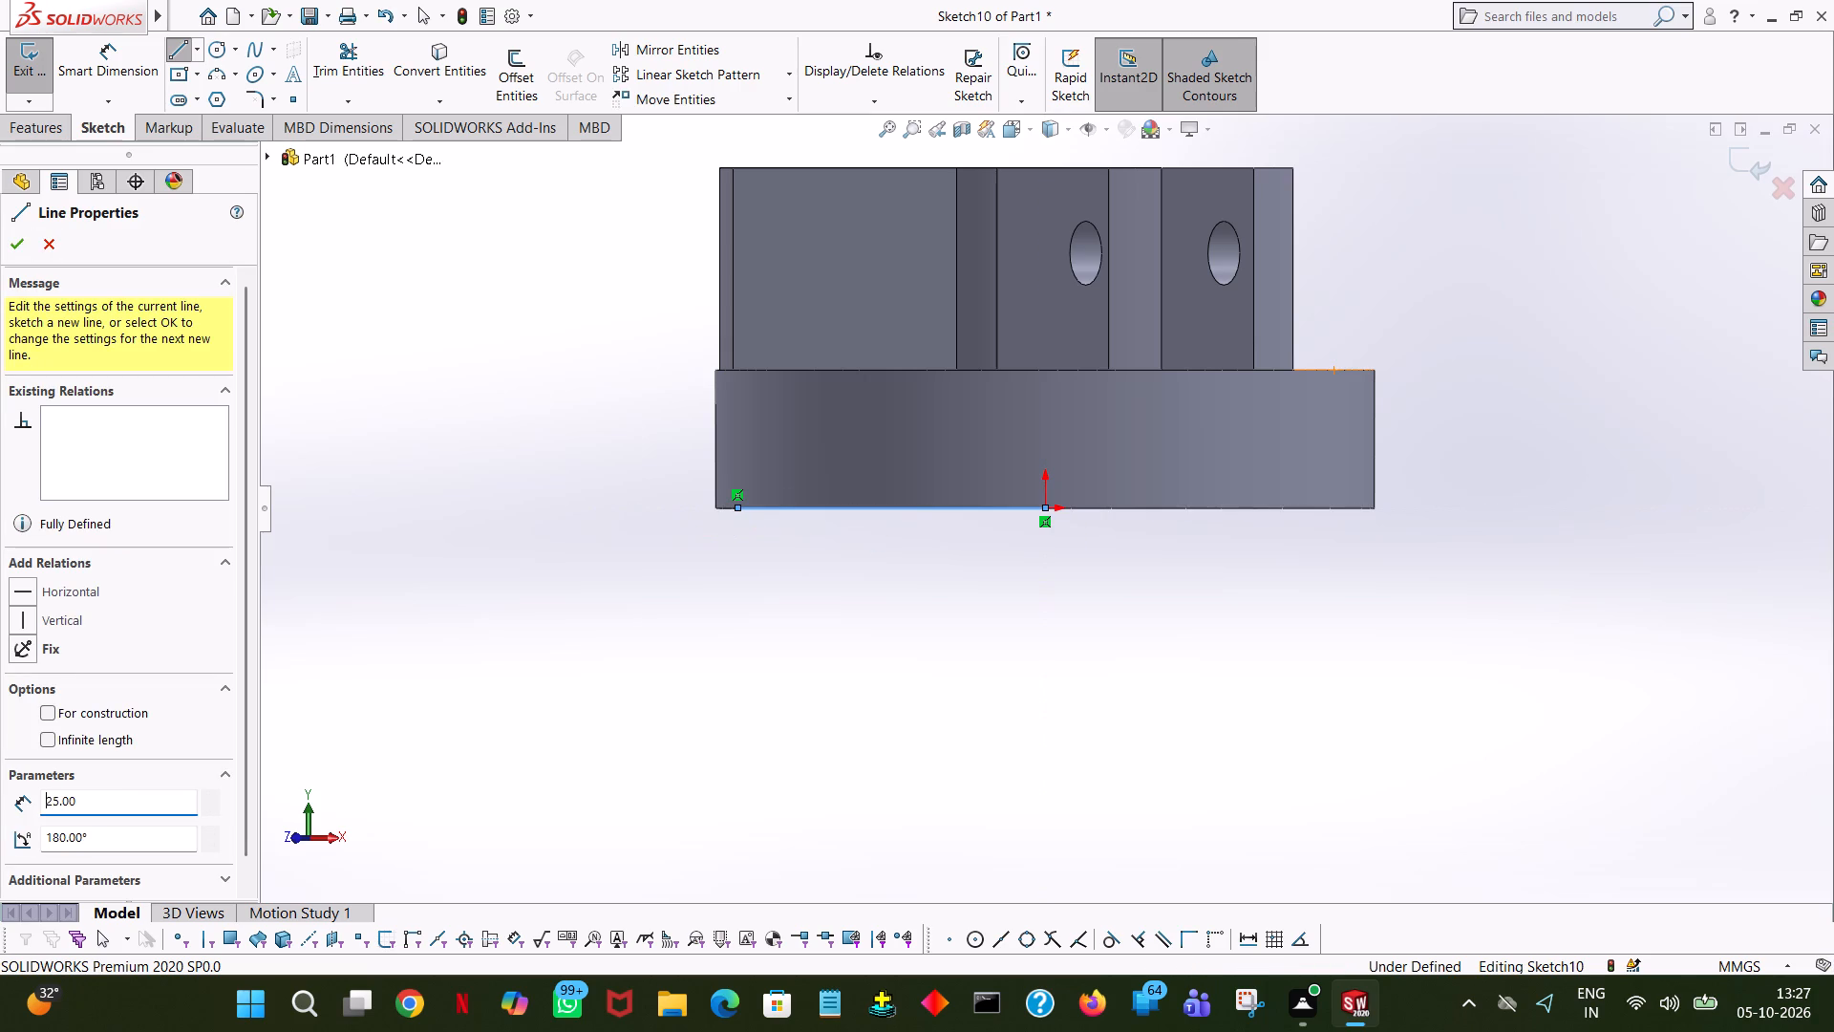
pyautogui.click(782, 205)
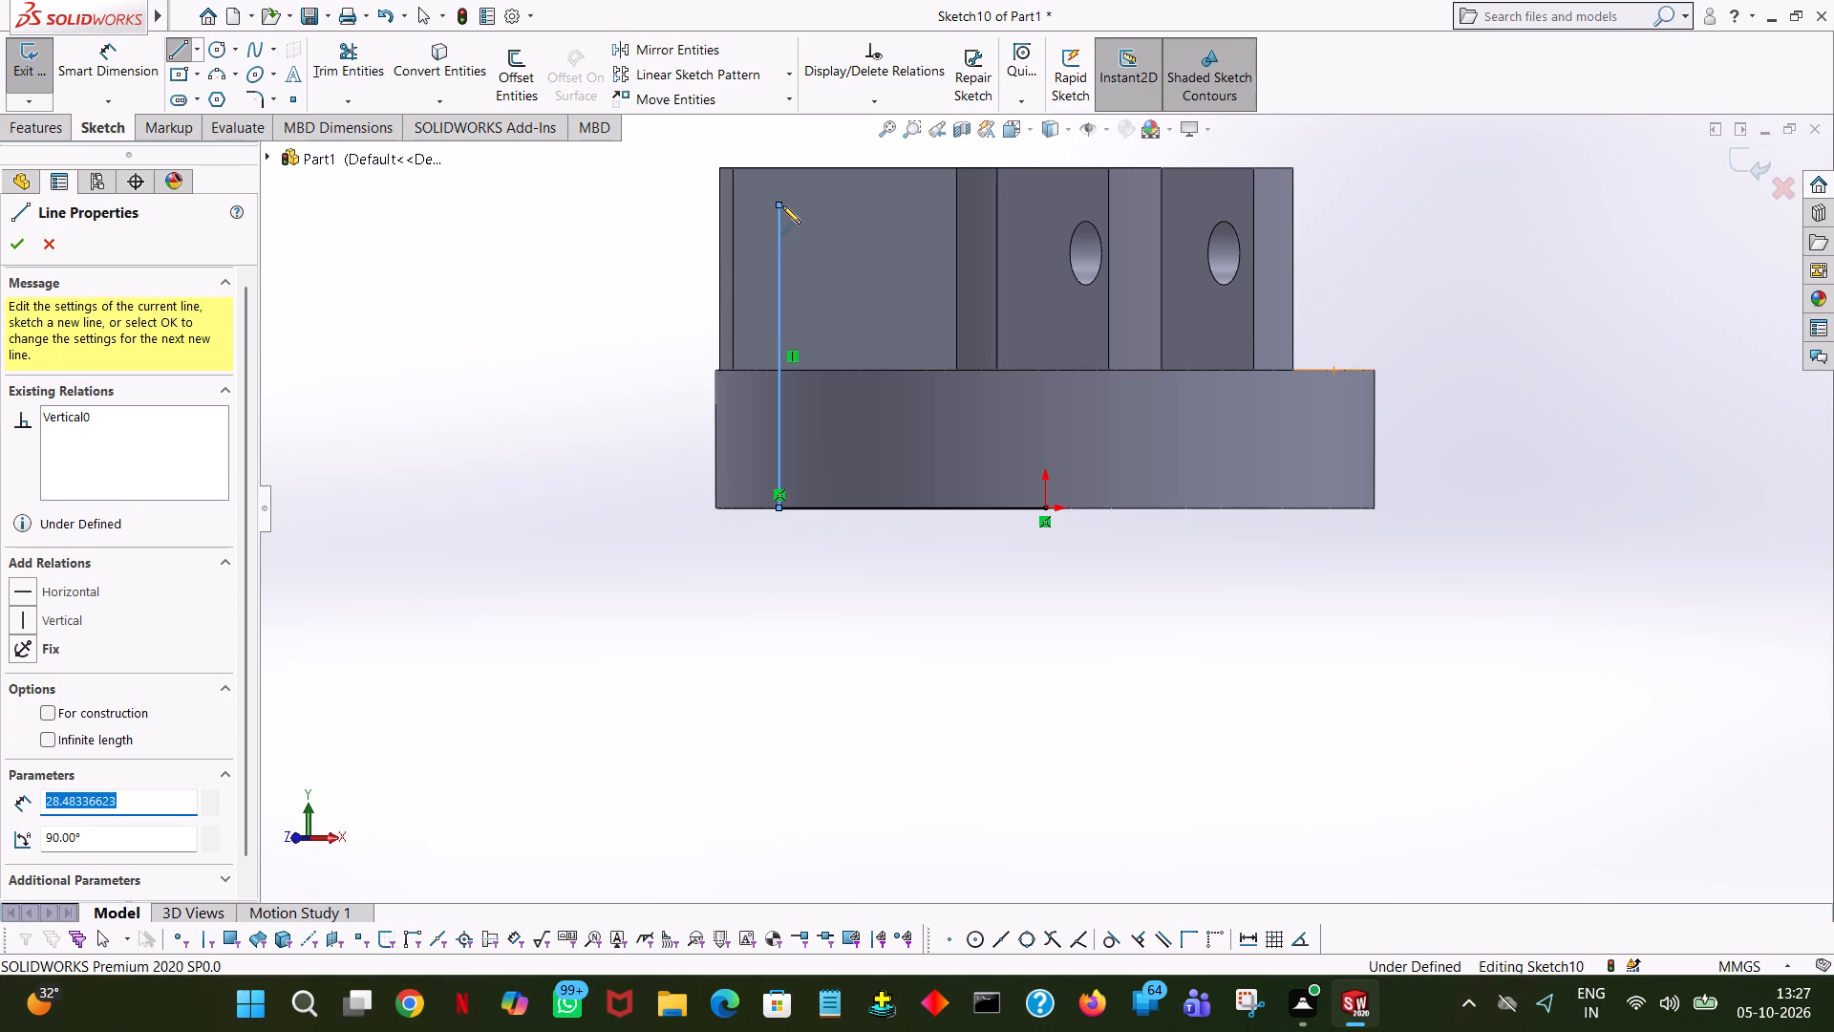
pyautogui.write('24')
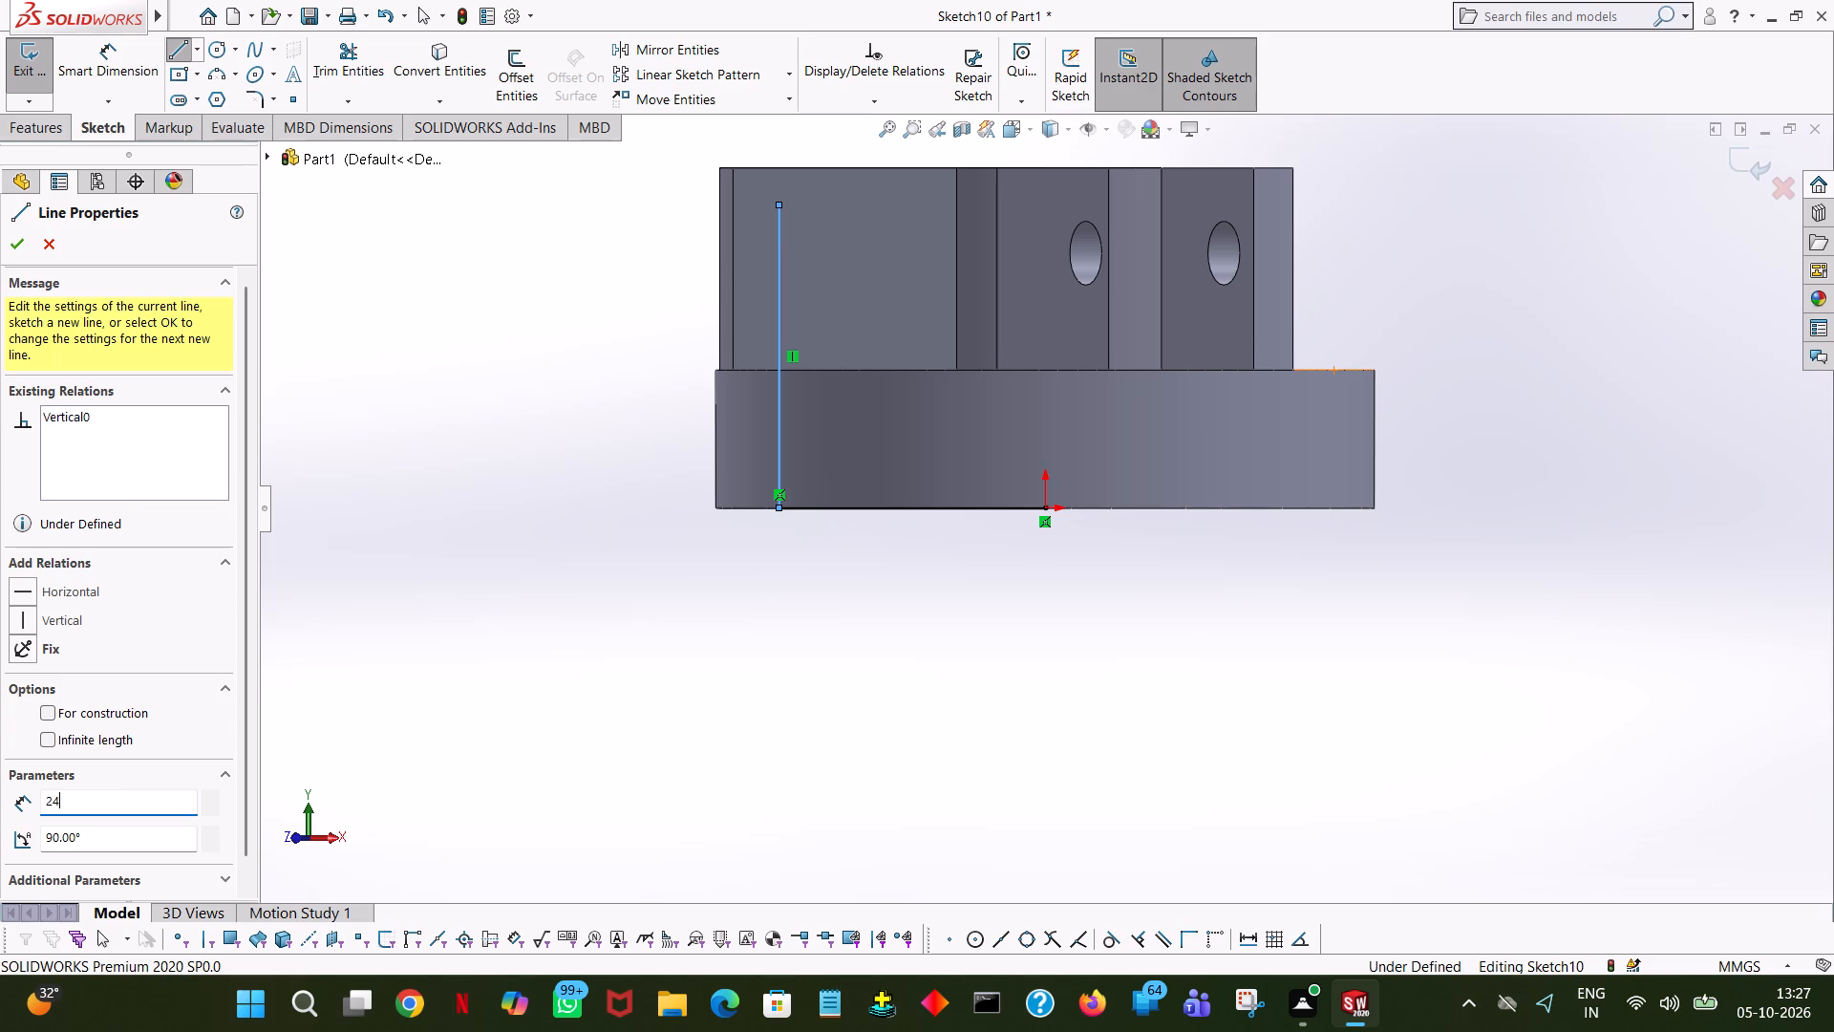
pyautogui.press('Return')
pyautogui.rightClick(782, 205)
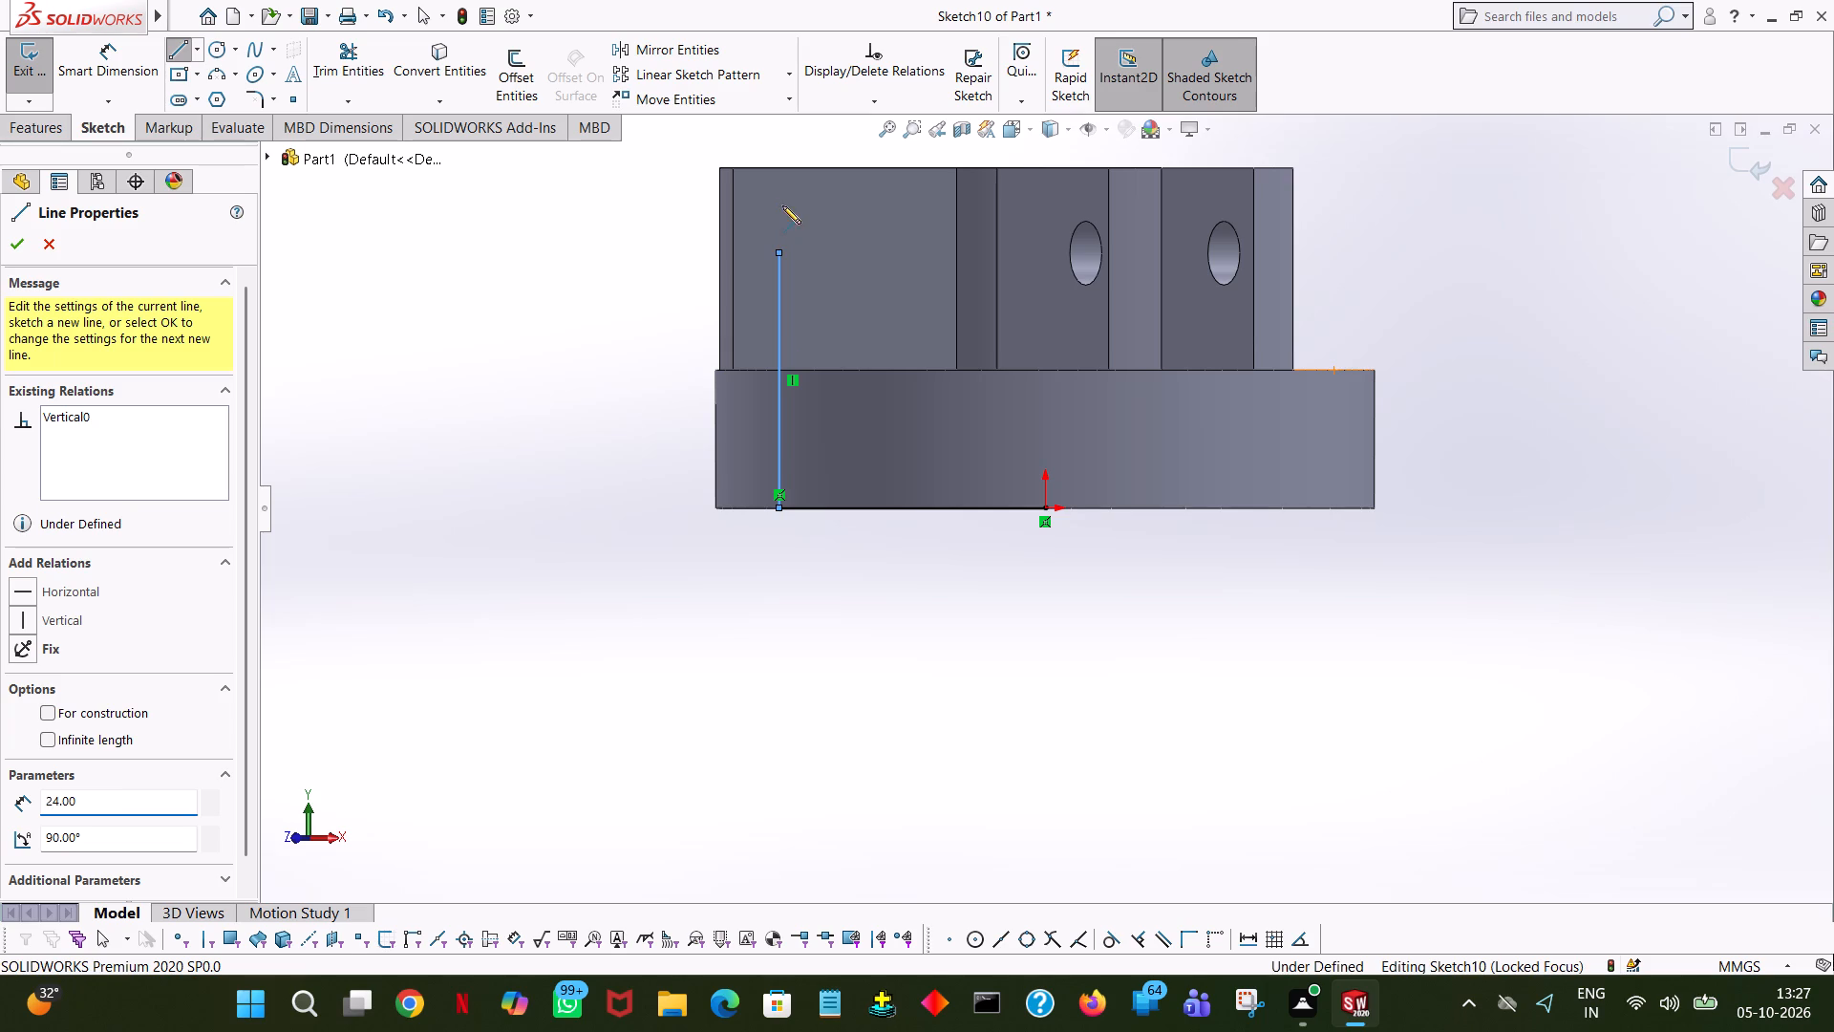
pyautogui.click(861, 223)
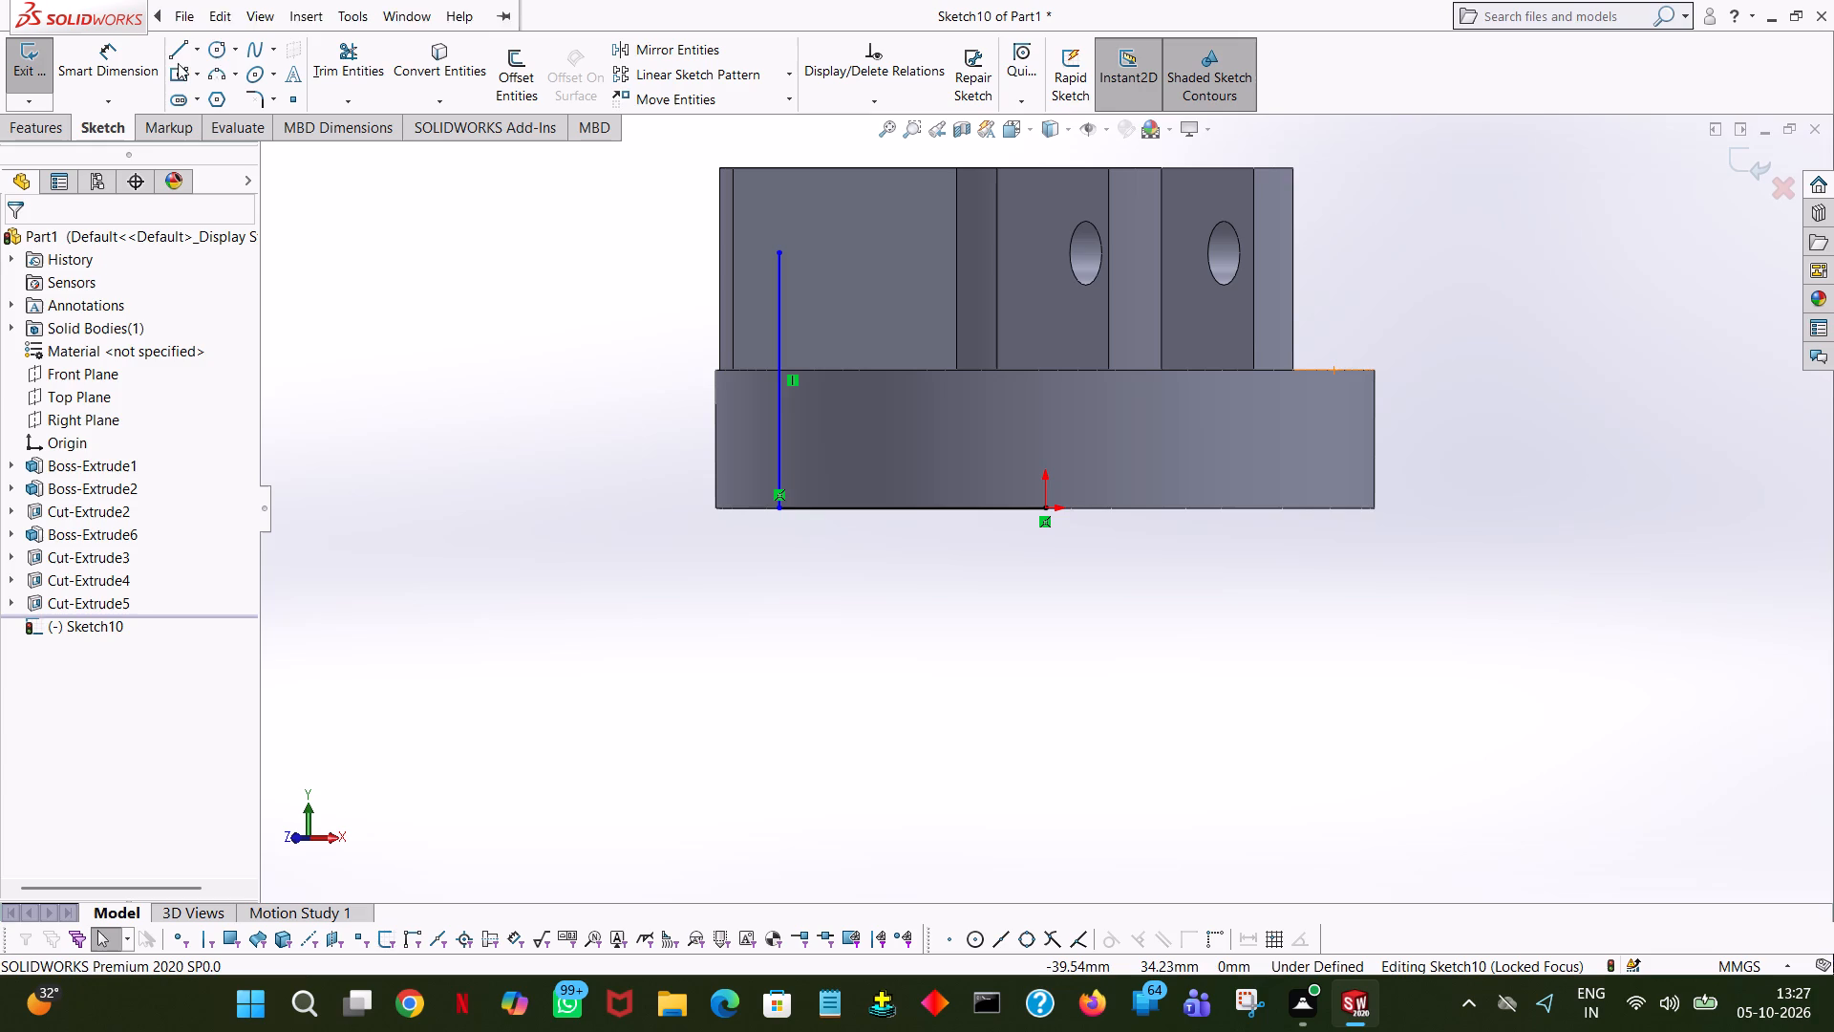
# Sketch a circle of 3 mm radius centred on the upper end of the 24 mm vertical helper line.
pyautogui.click(207, 48)
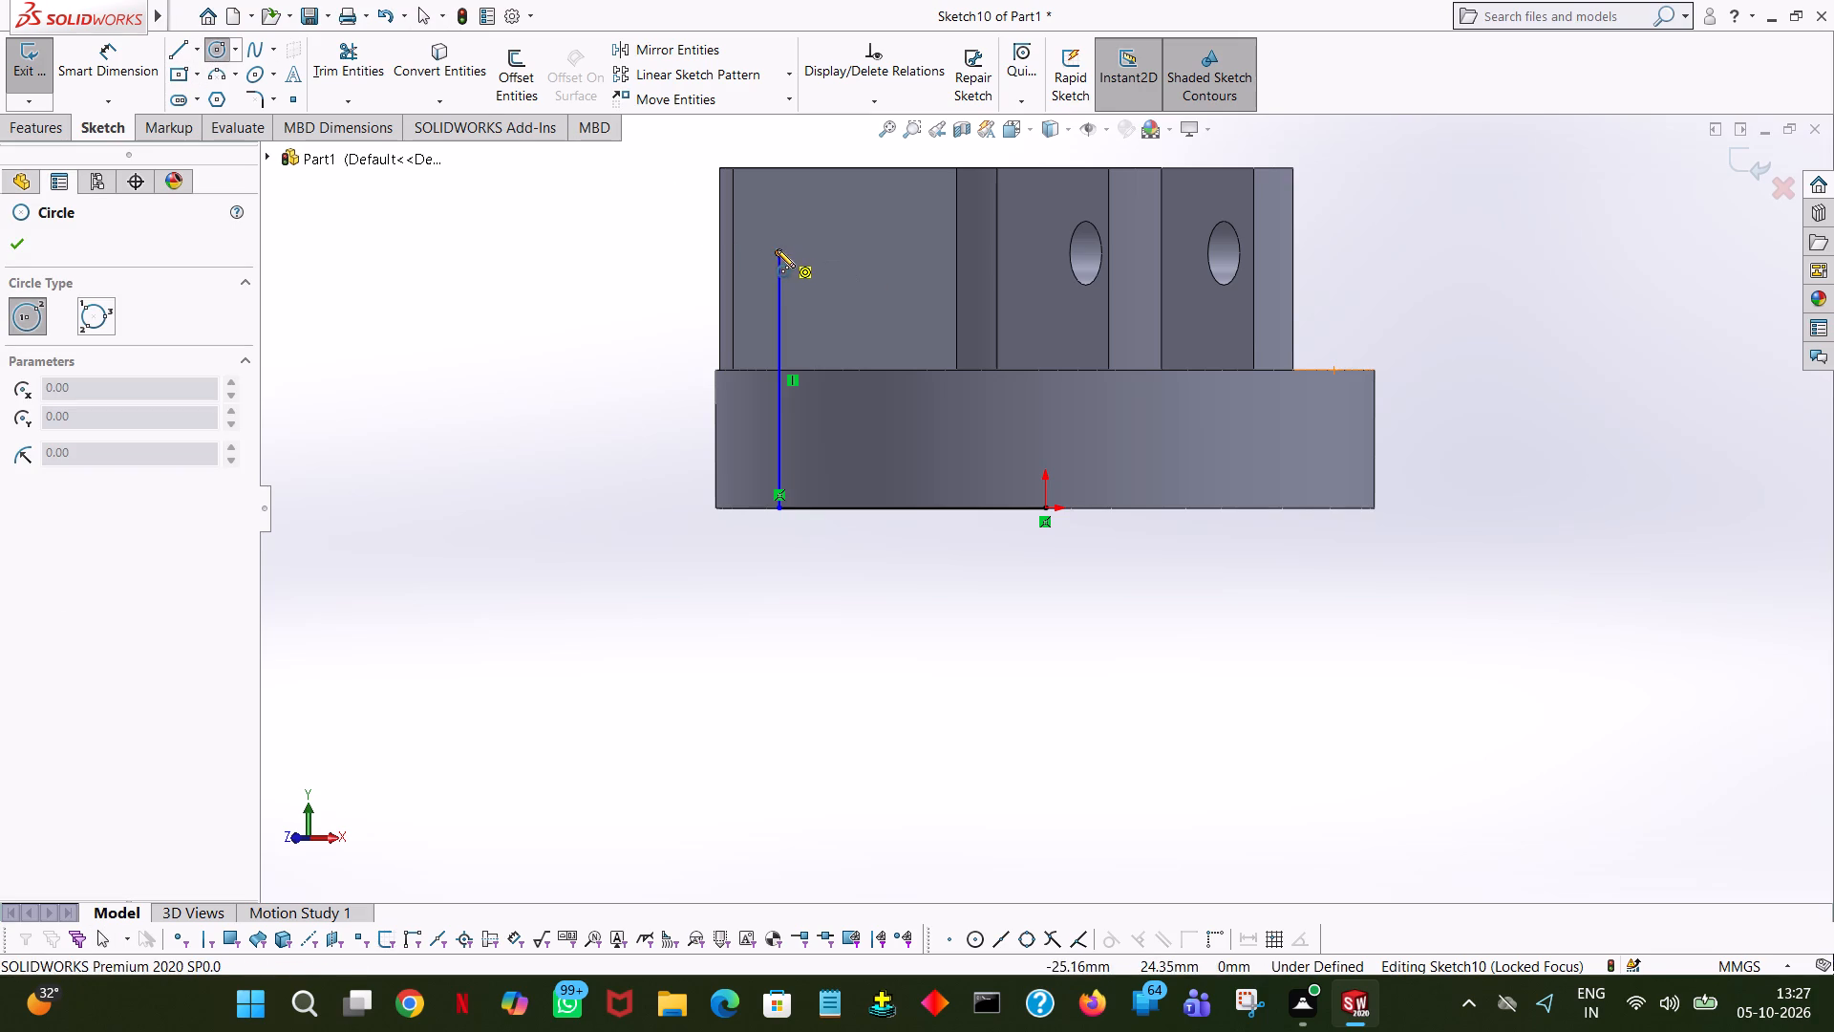
pyautogui.click(777, 249)
pyautogui.click(786, 227)
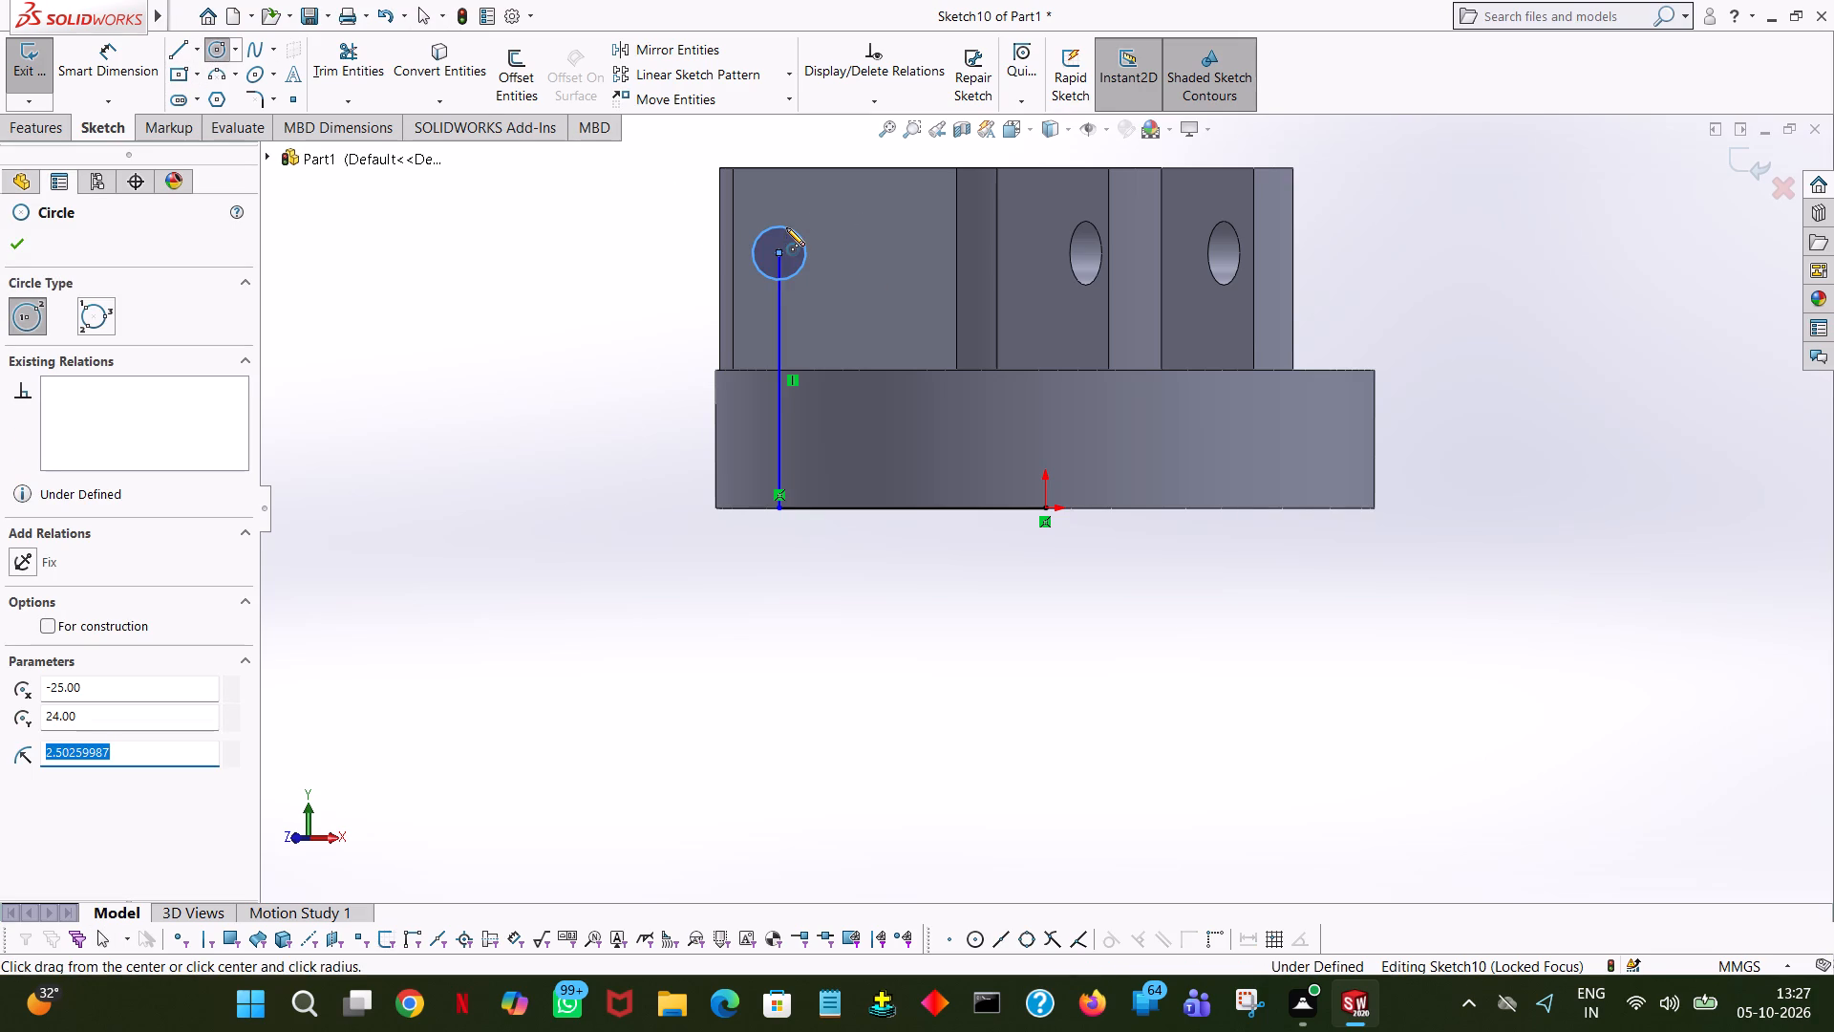
pyautogui.press('3')
pyautogui.press('Return')
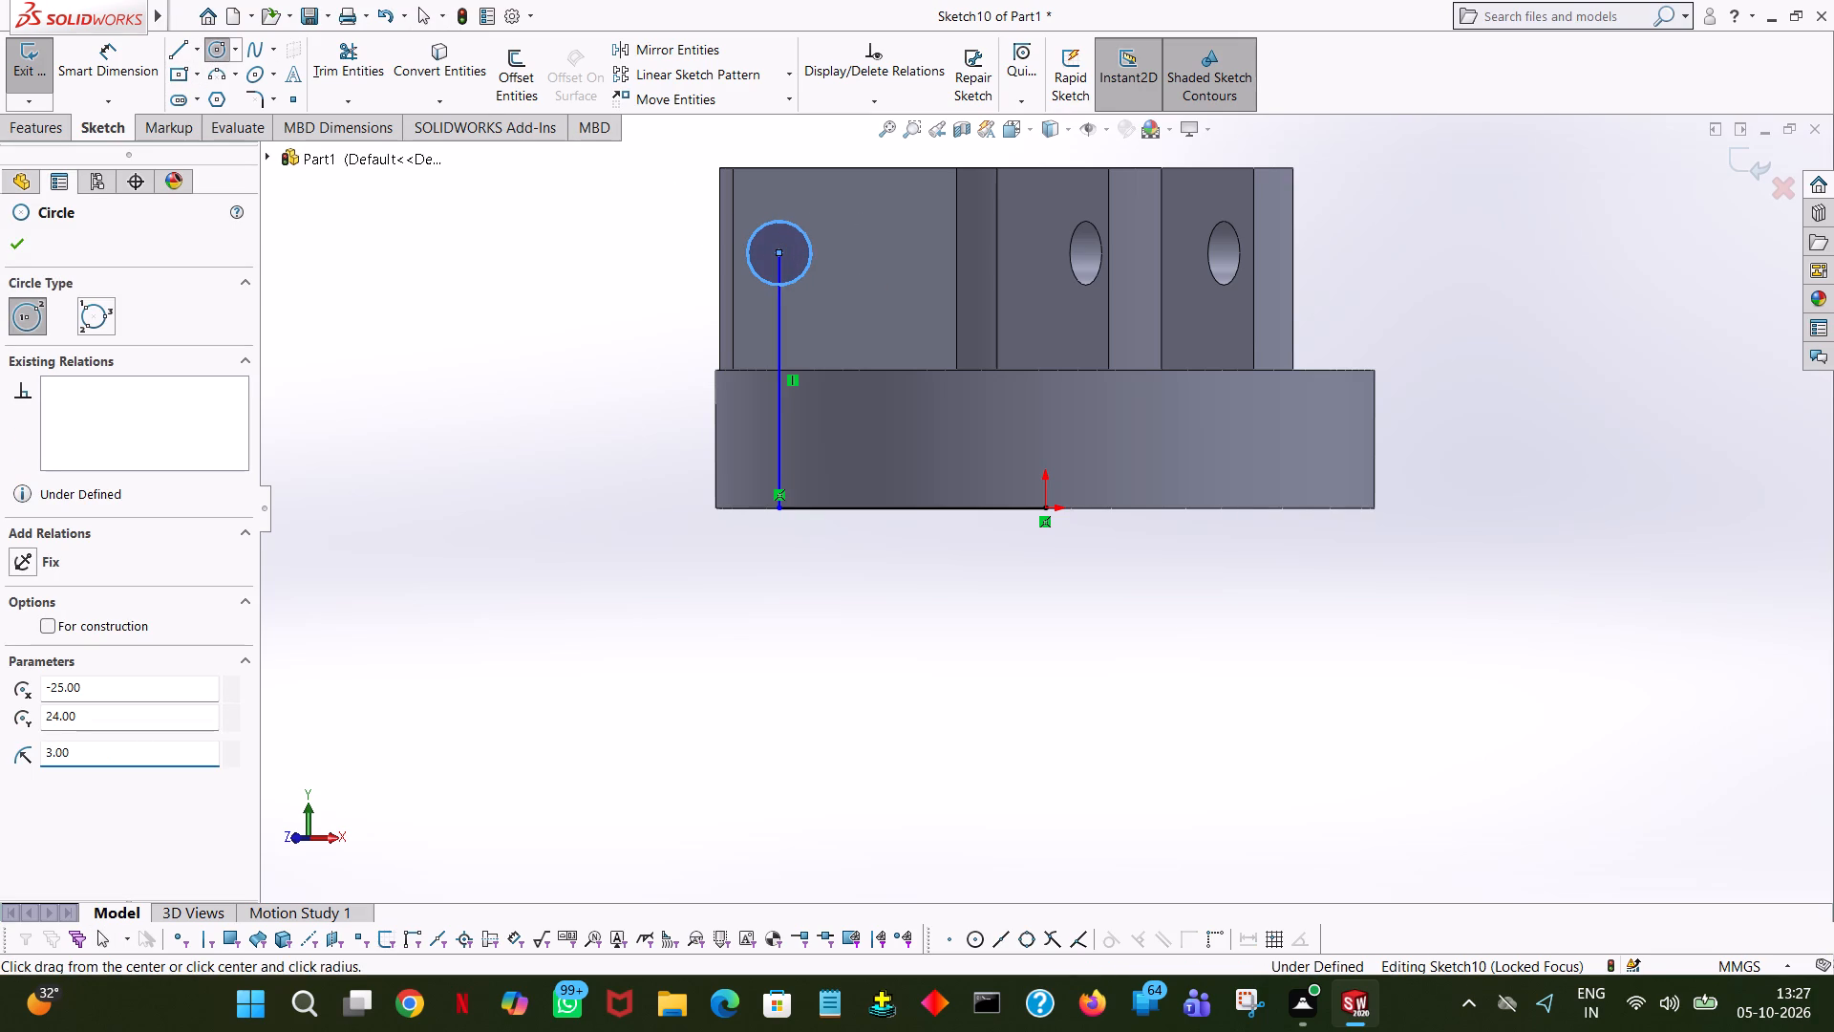
pyautogui.rightClick(785, 230)
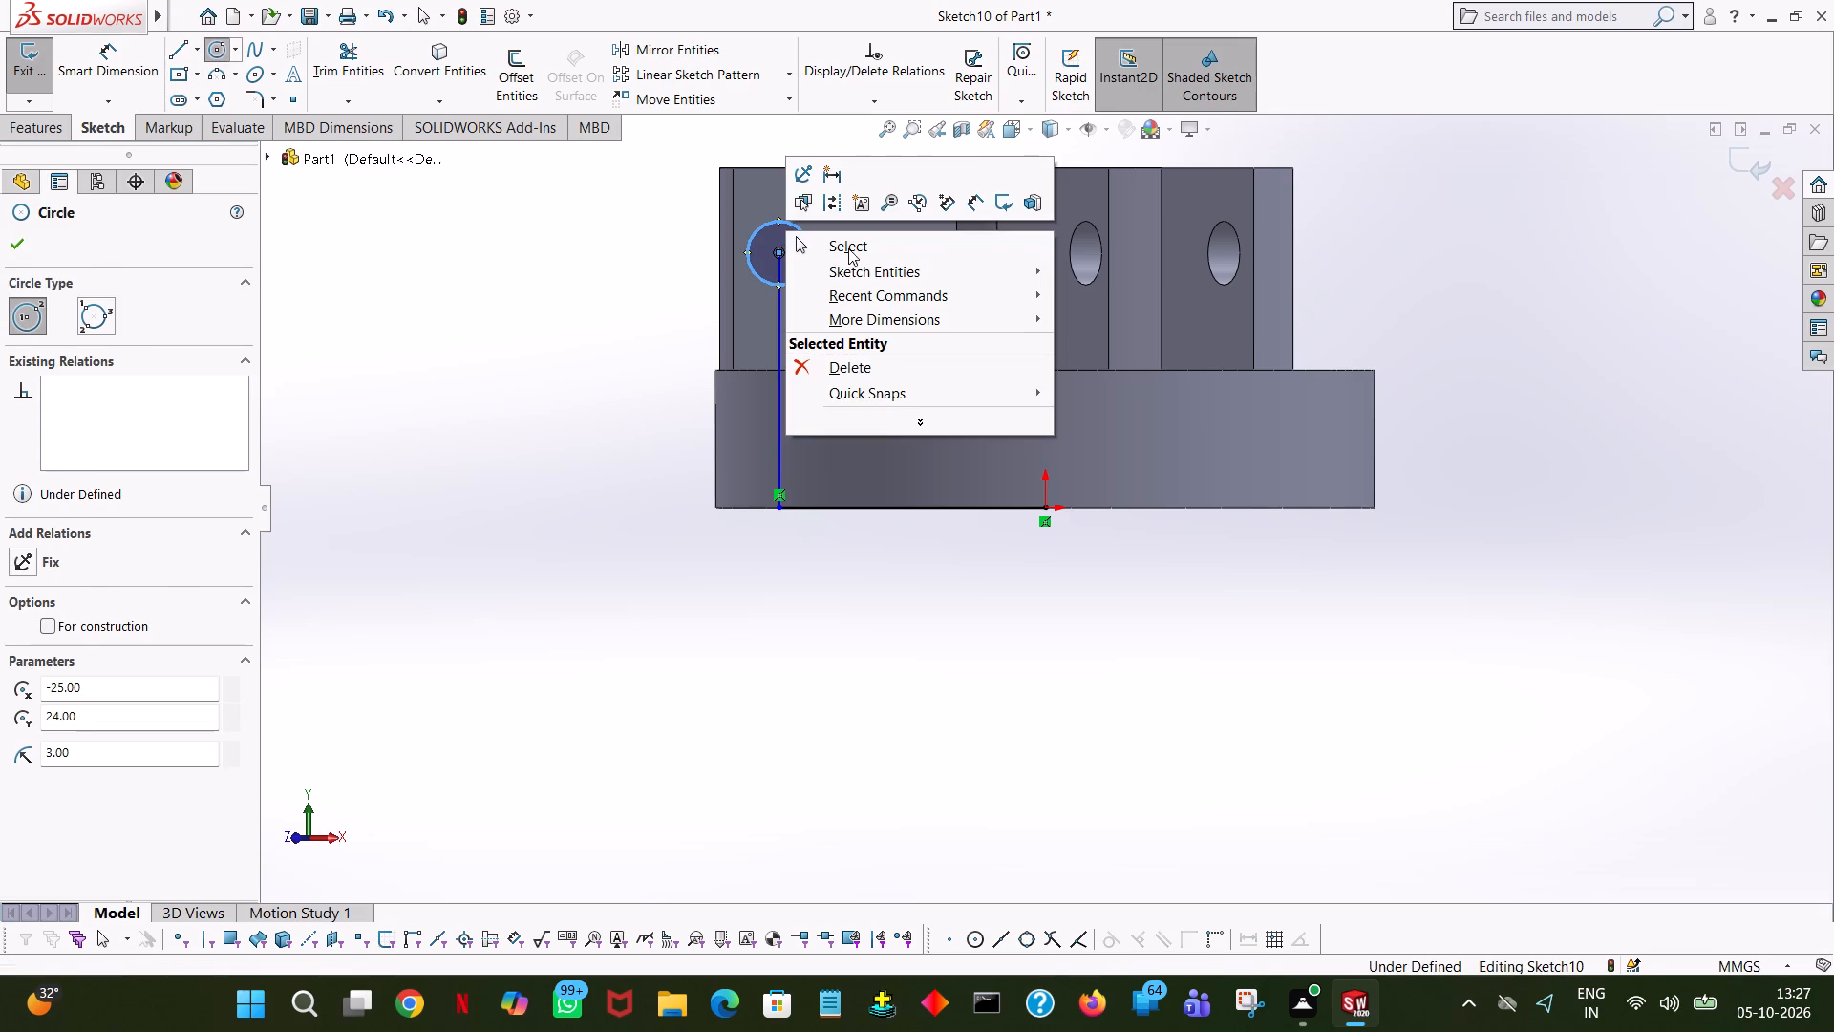
pyautogui.click(854, 235)
# Trim away the vertical and horizontal helper lines, leaving only the circle in the sketch.
pyautogui.click(331, 60)
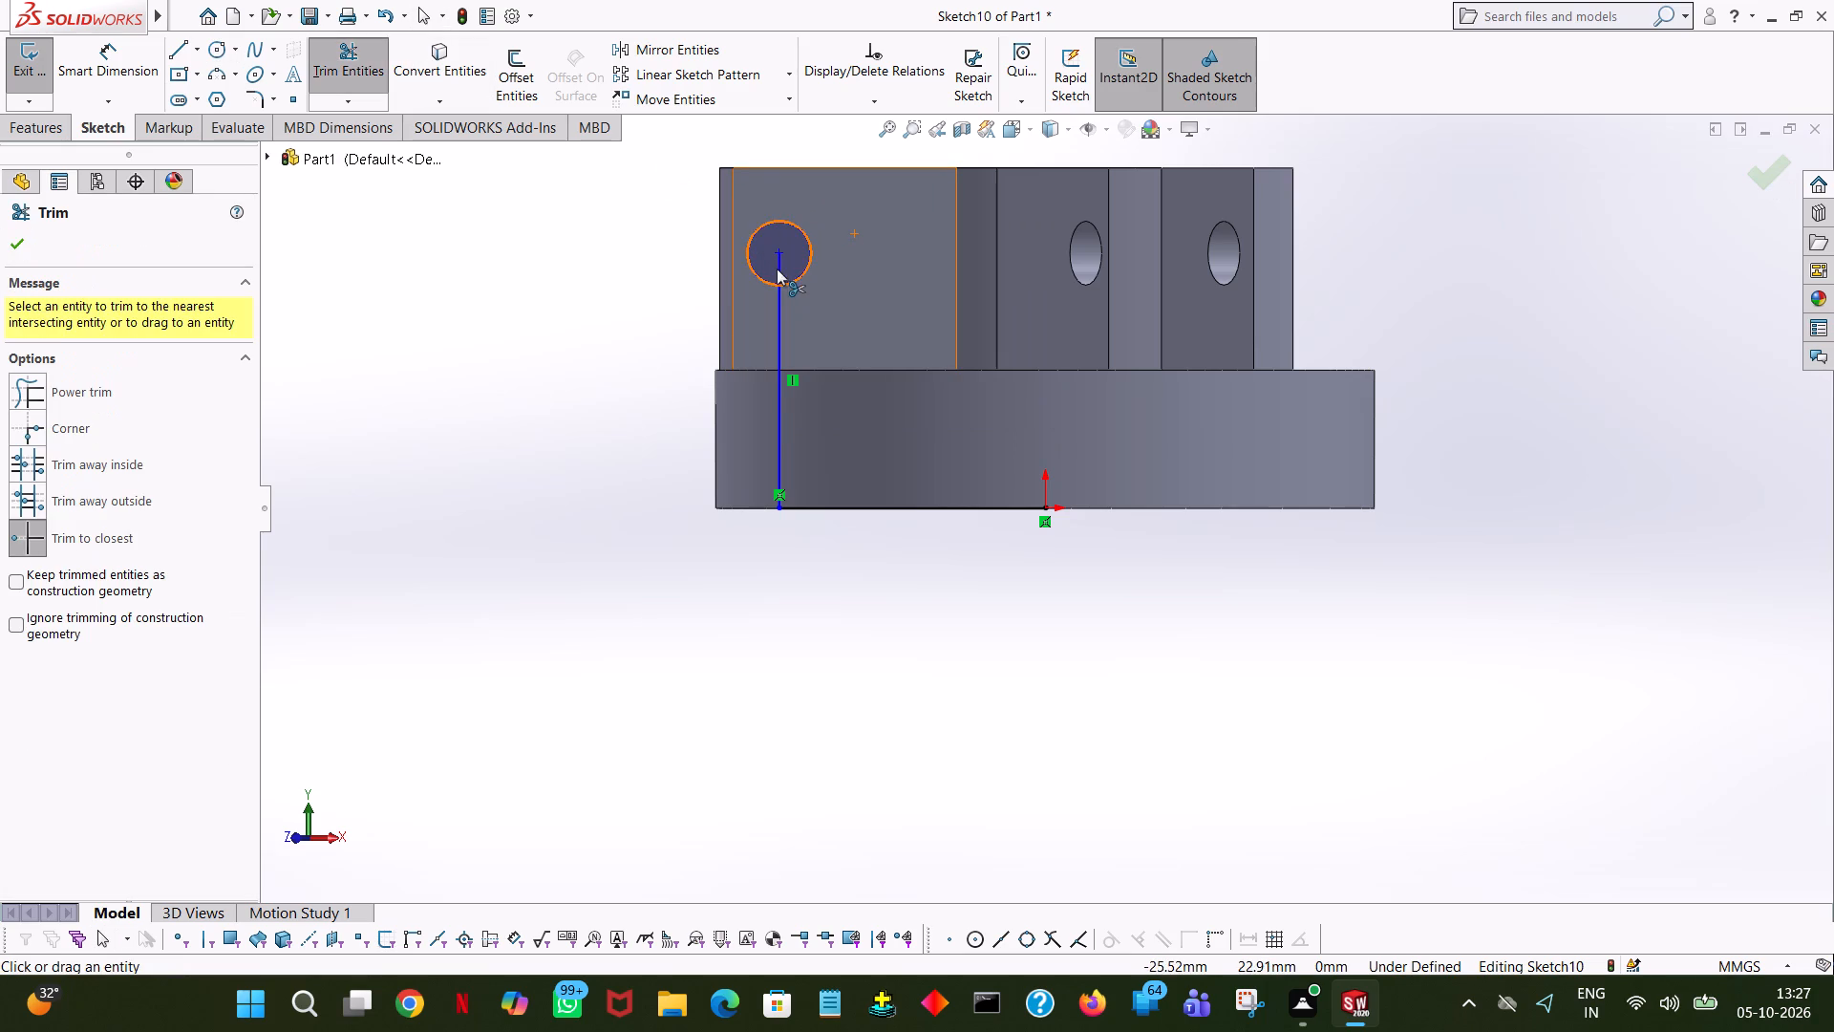
pyautogui.click(777, 269)
pyautogui.click(778, 350)
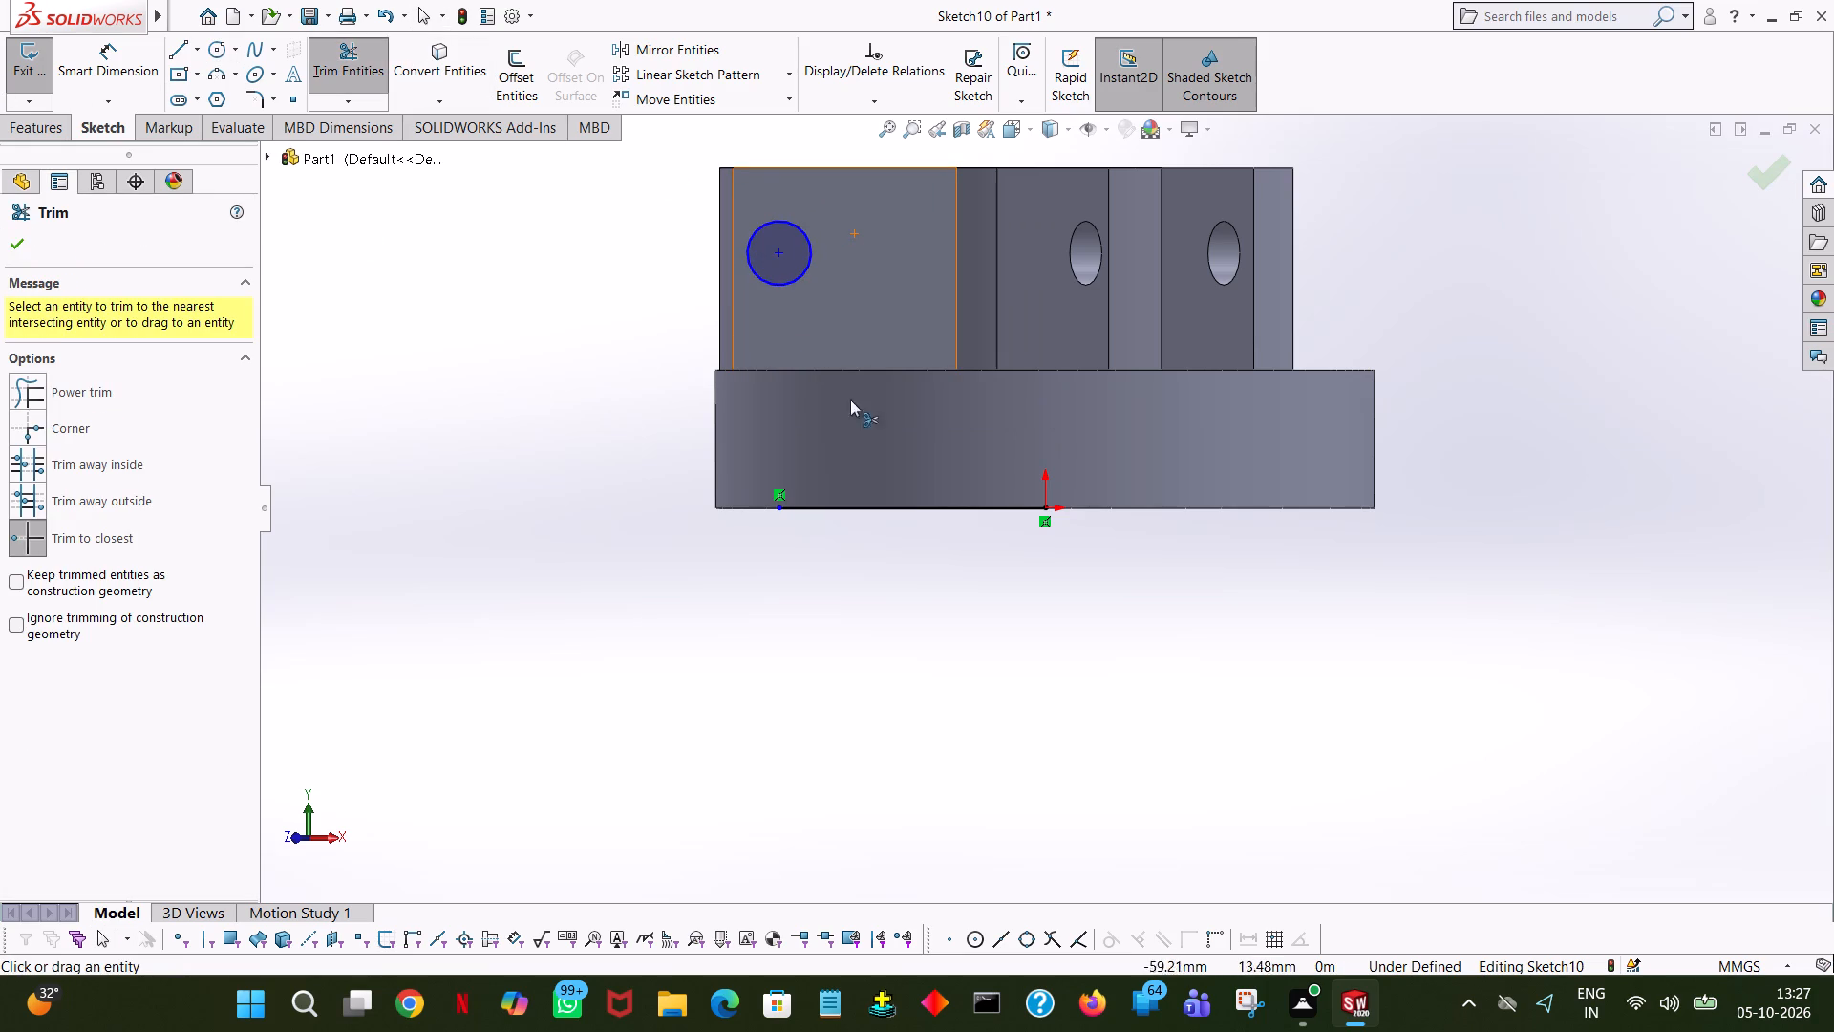
pyautogui.click(971, 507)
pyautogui.click(12, 232)
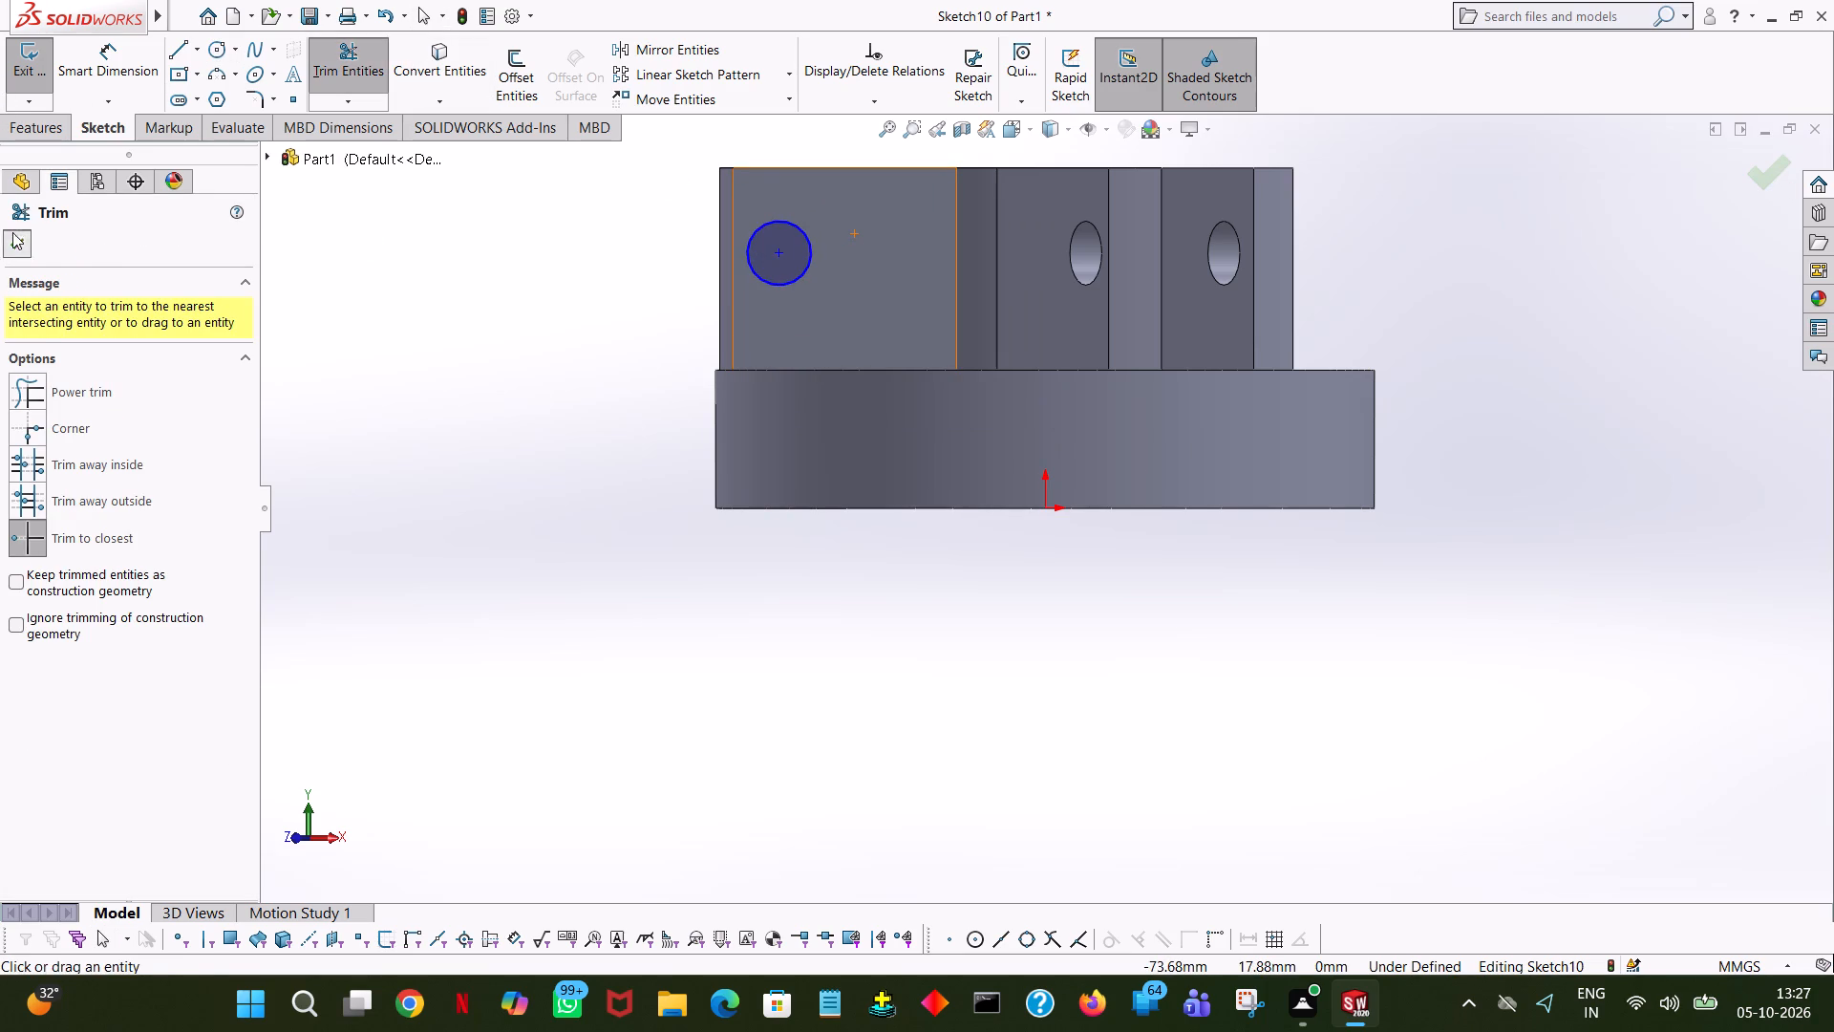
# Extrude-cut the circle 32 mm blind through the remaining undrilled jaw and the facing wall of the adjacent jaw.
pyautogui.click(49, 131)
pyautogui.click(352, 78)
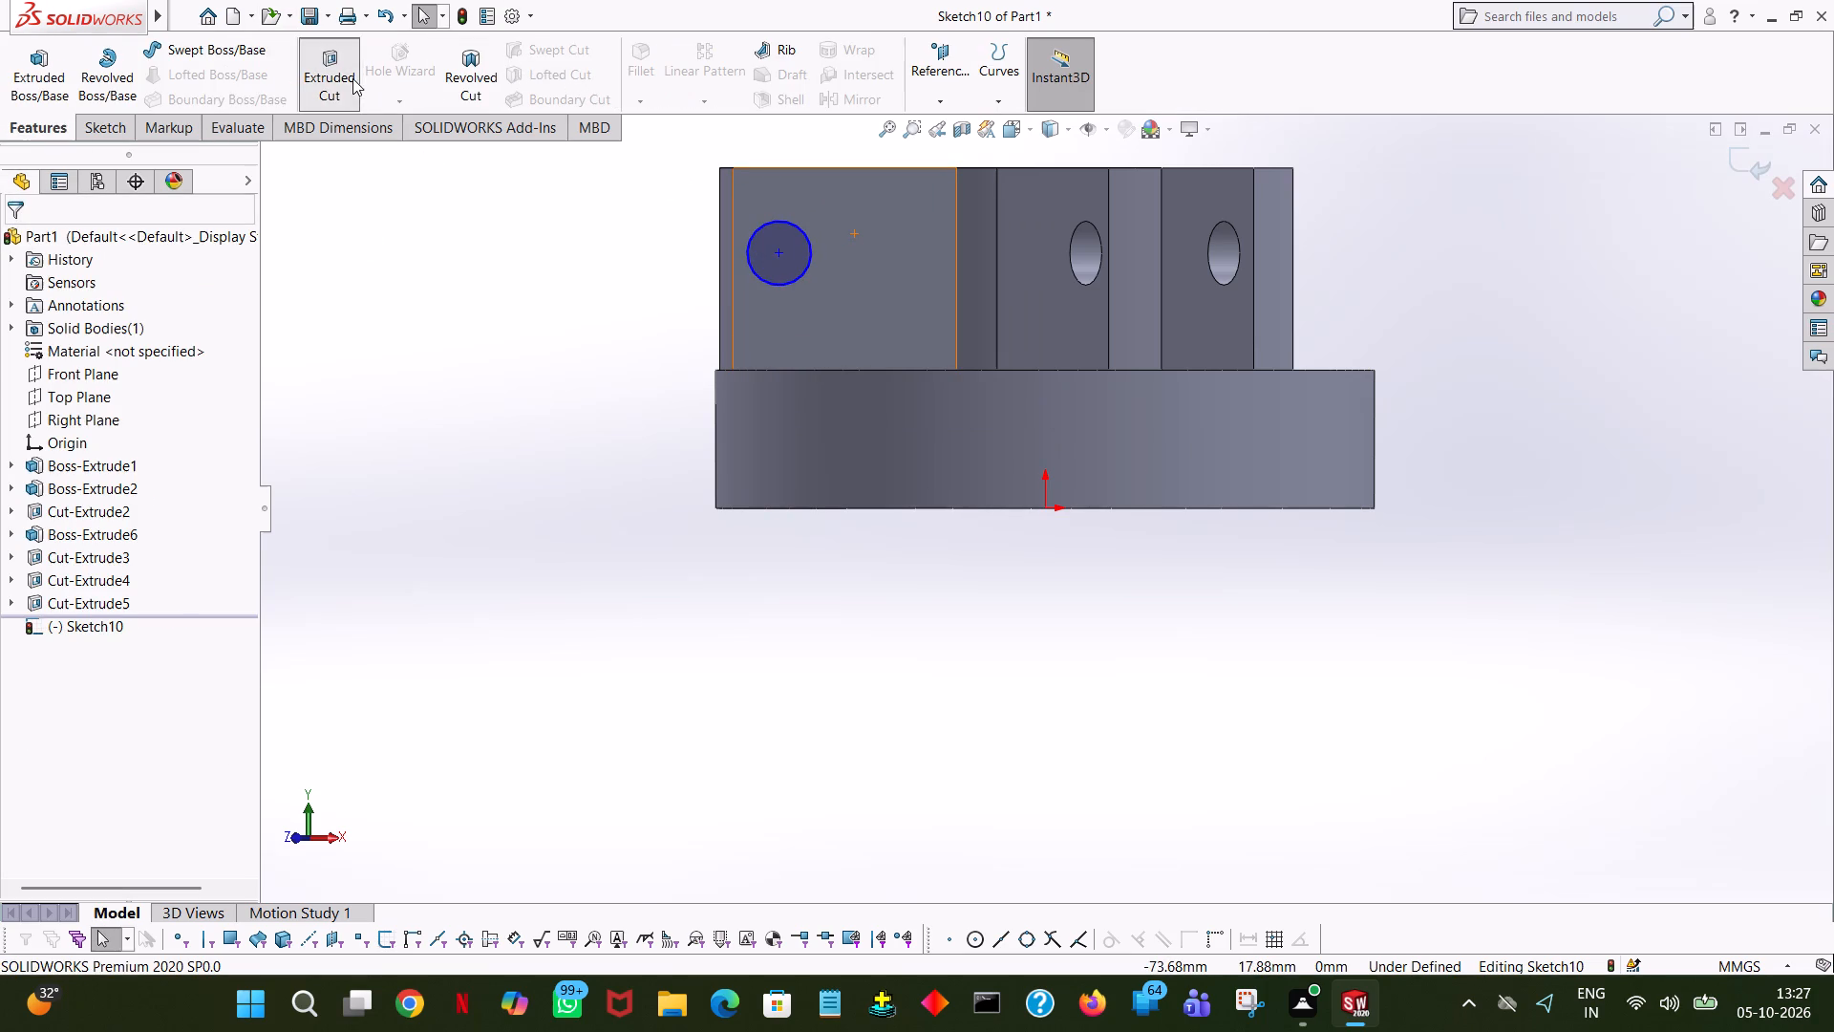
pyautogui.moveTo(524, 237); pyautogui.dragTo(624, 484, button='middle')
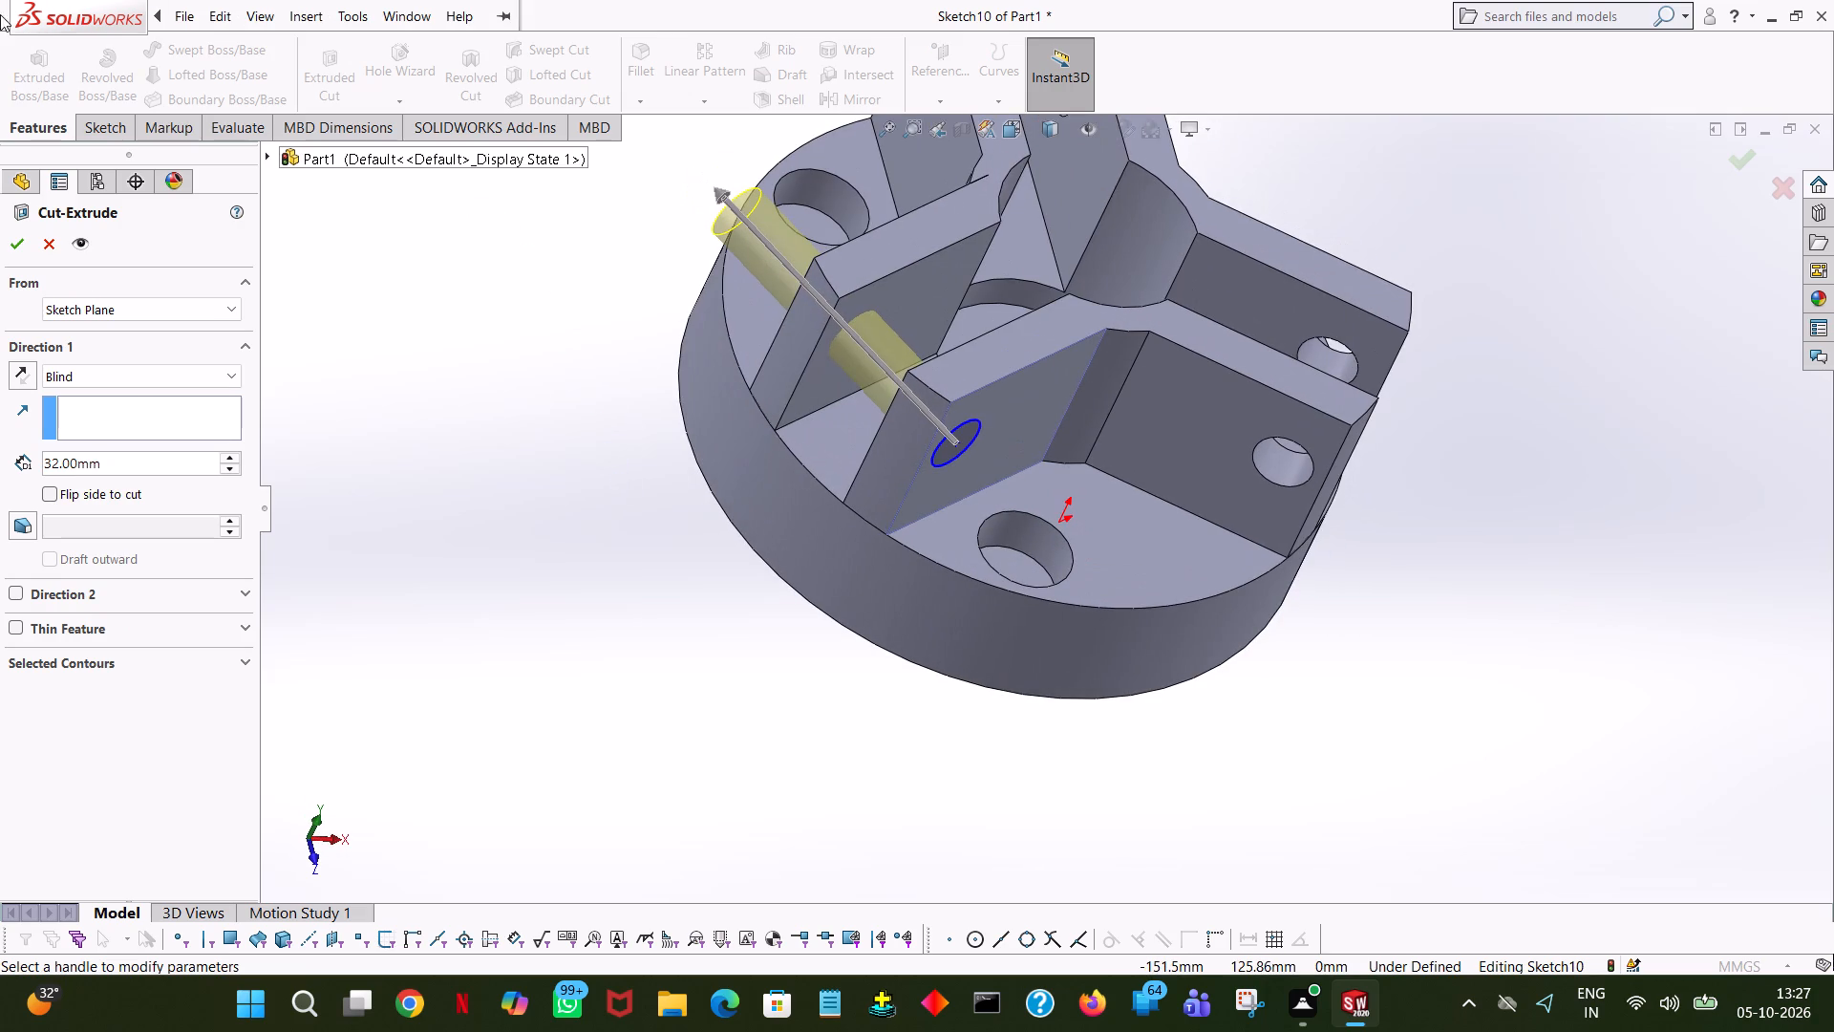
pyautogui.click(3, 232)
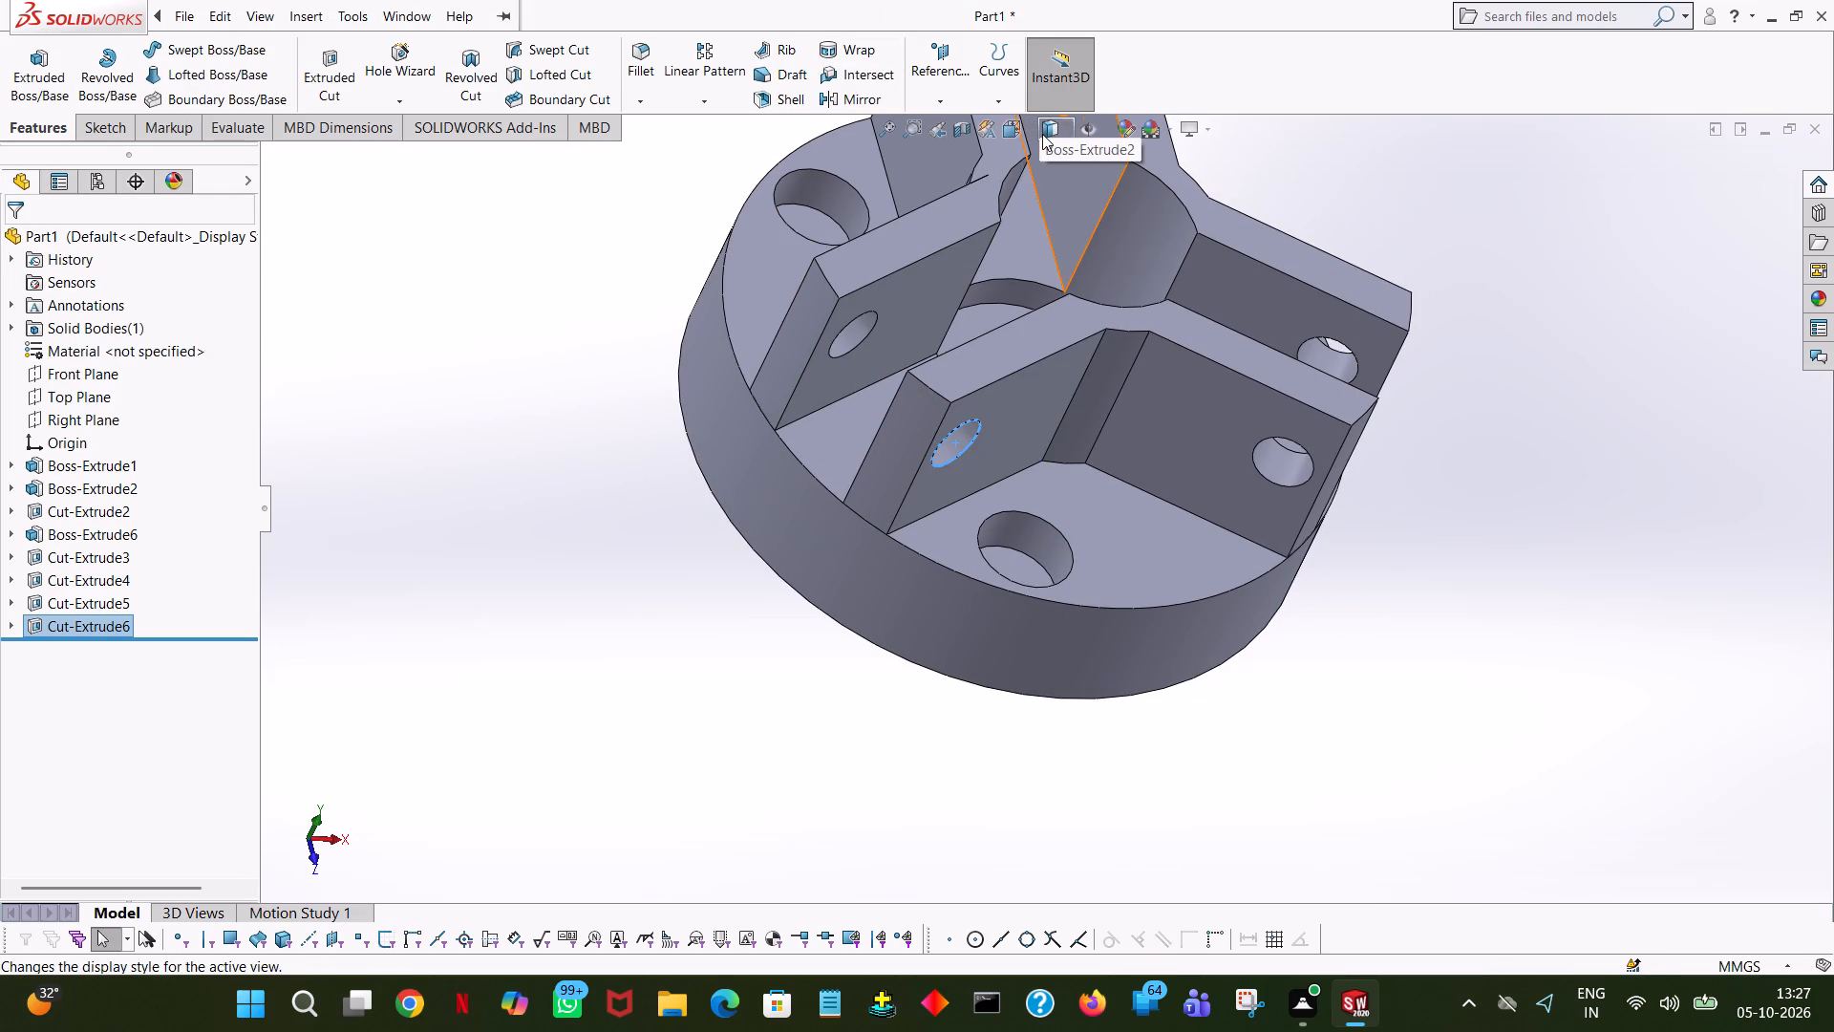
pyautogui.hotkey('ctrl', '7')
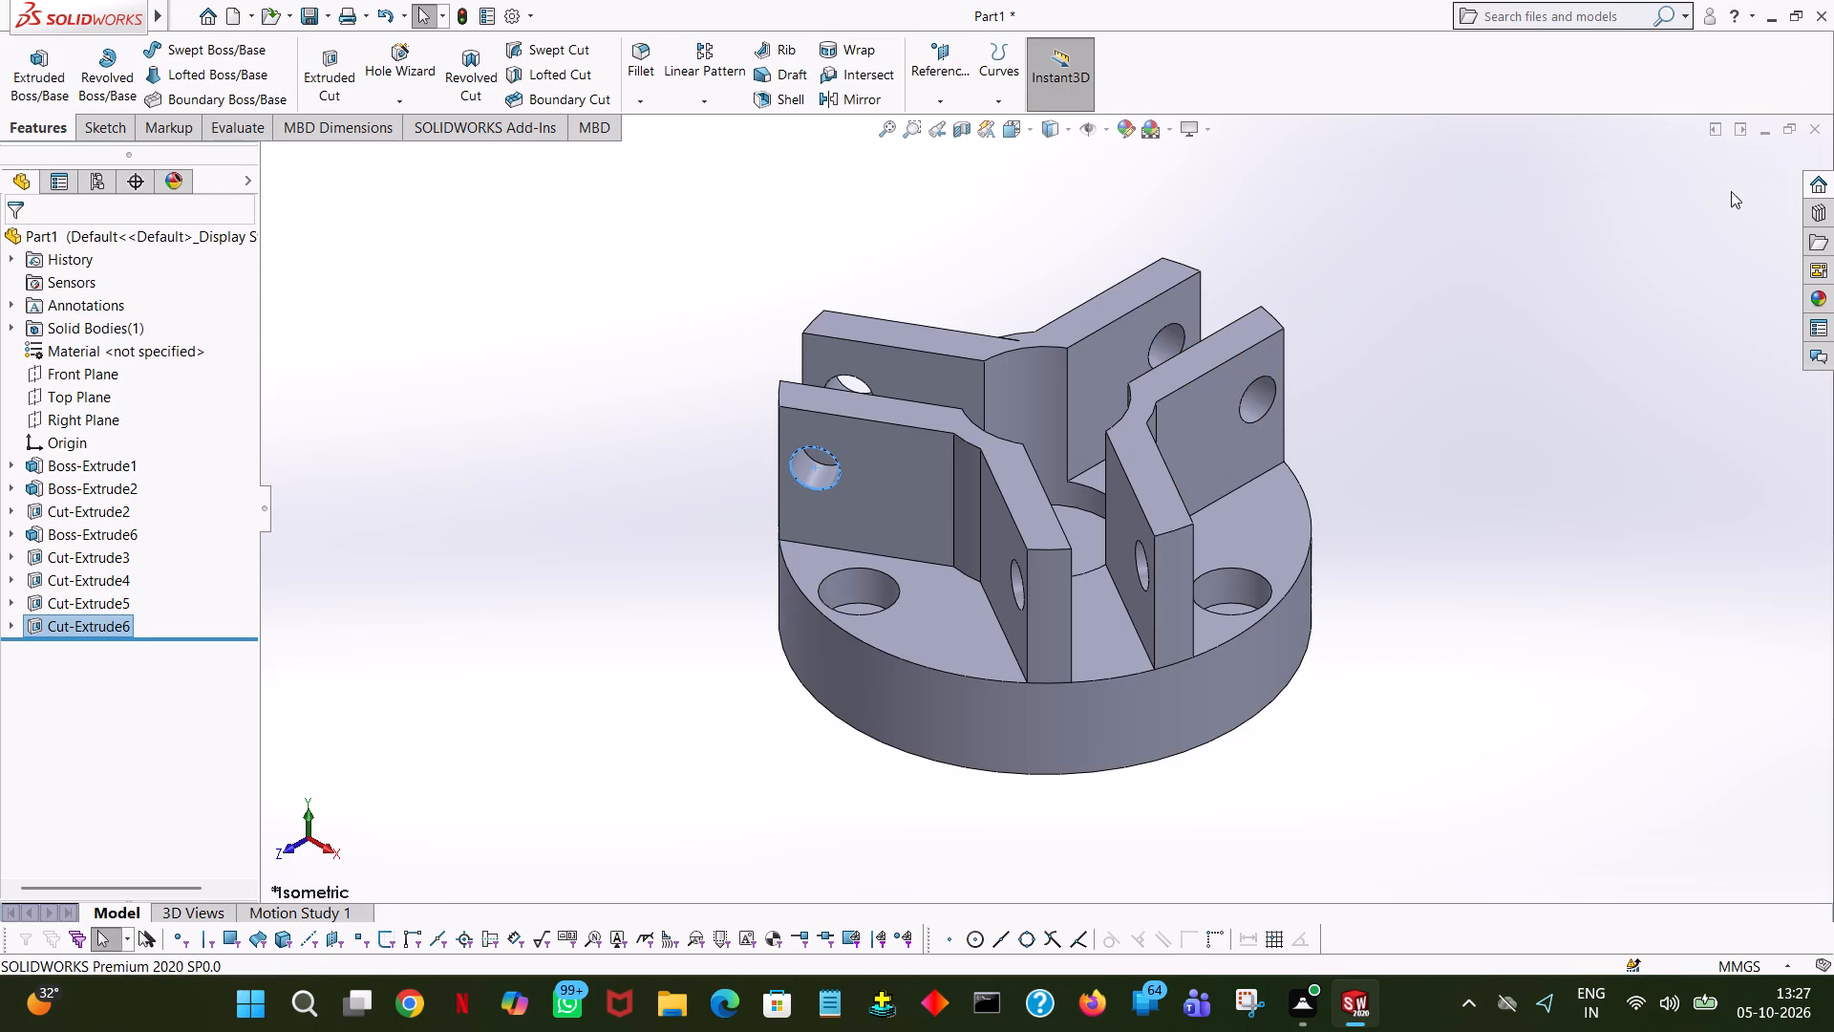
pyautogui.click(1639, 257)
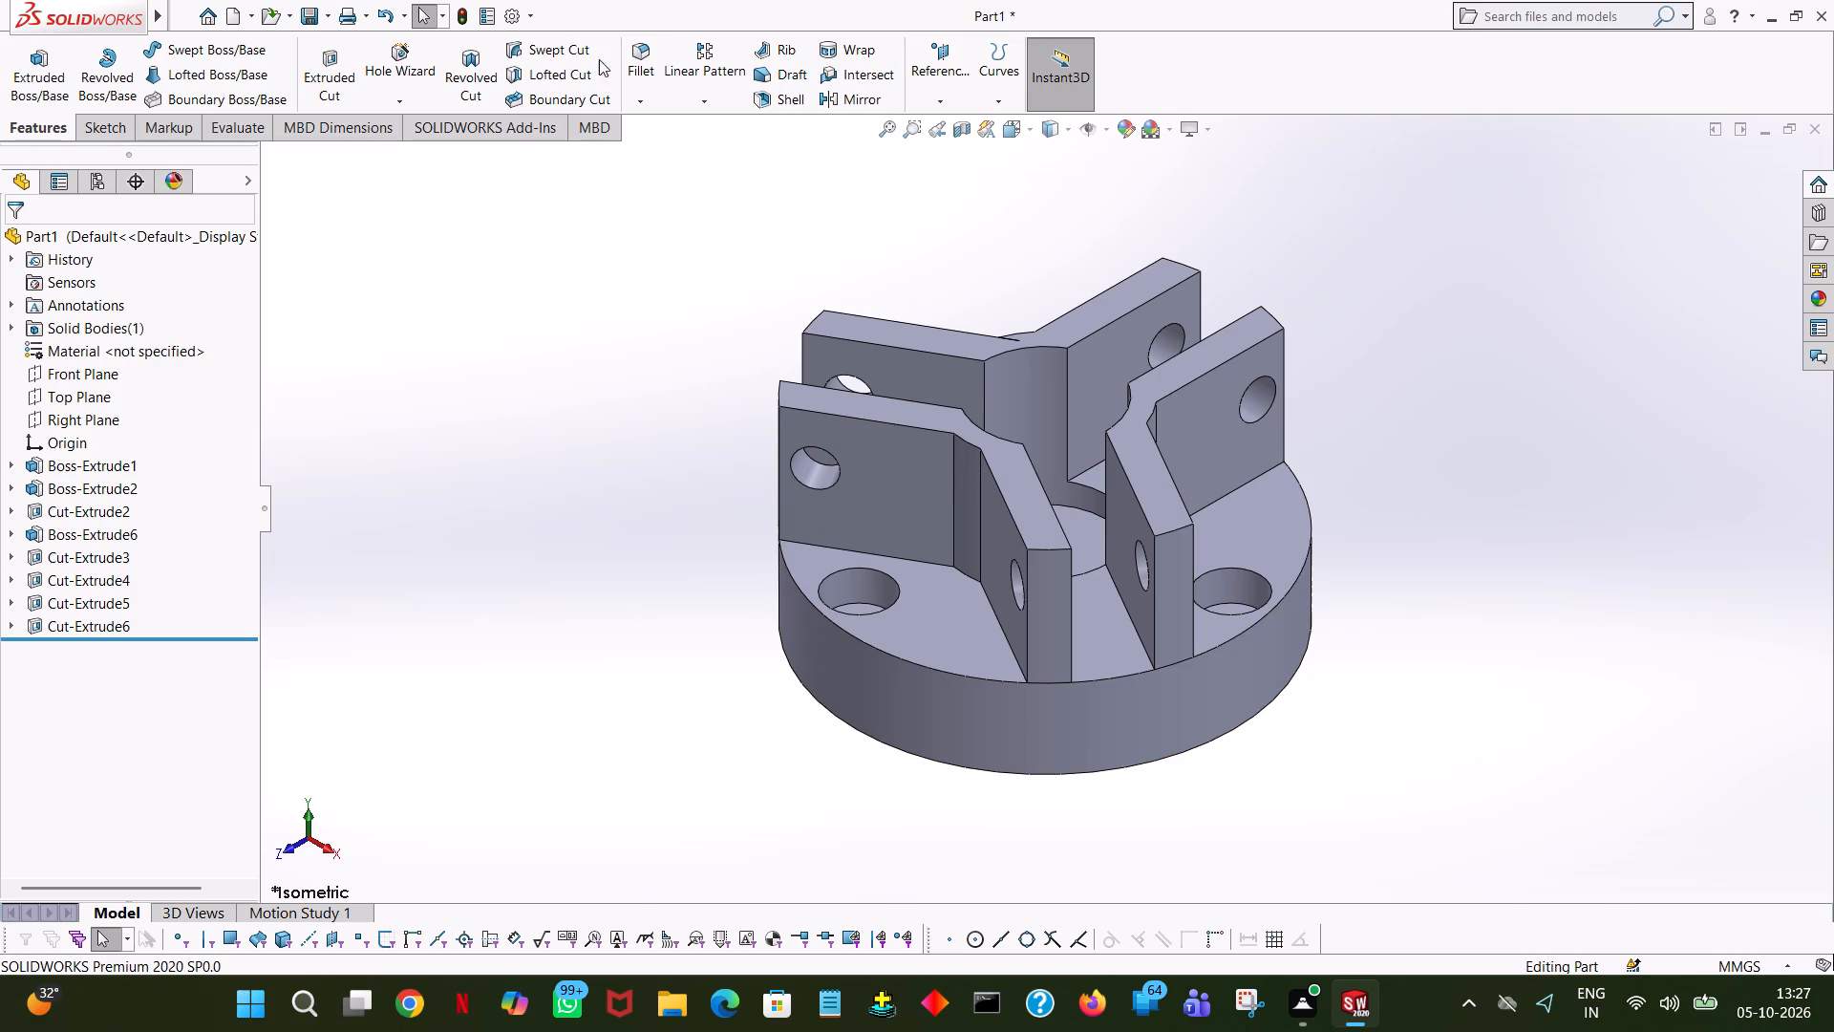
# Start a cut sketch on the floor of a base hole and draw a concentric circle of 2.75 mm radius (5.5/2) in one hole.
pyautogui.click(331, 54)
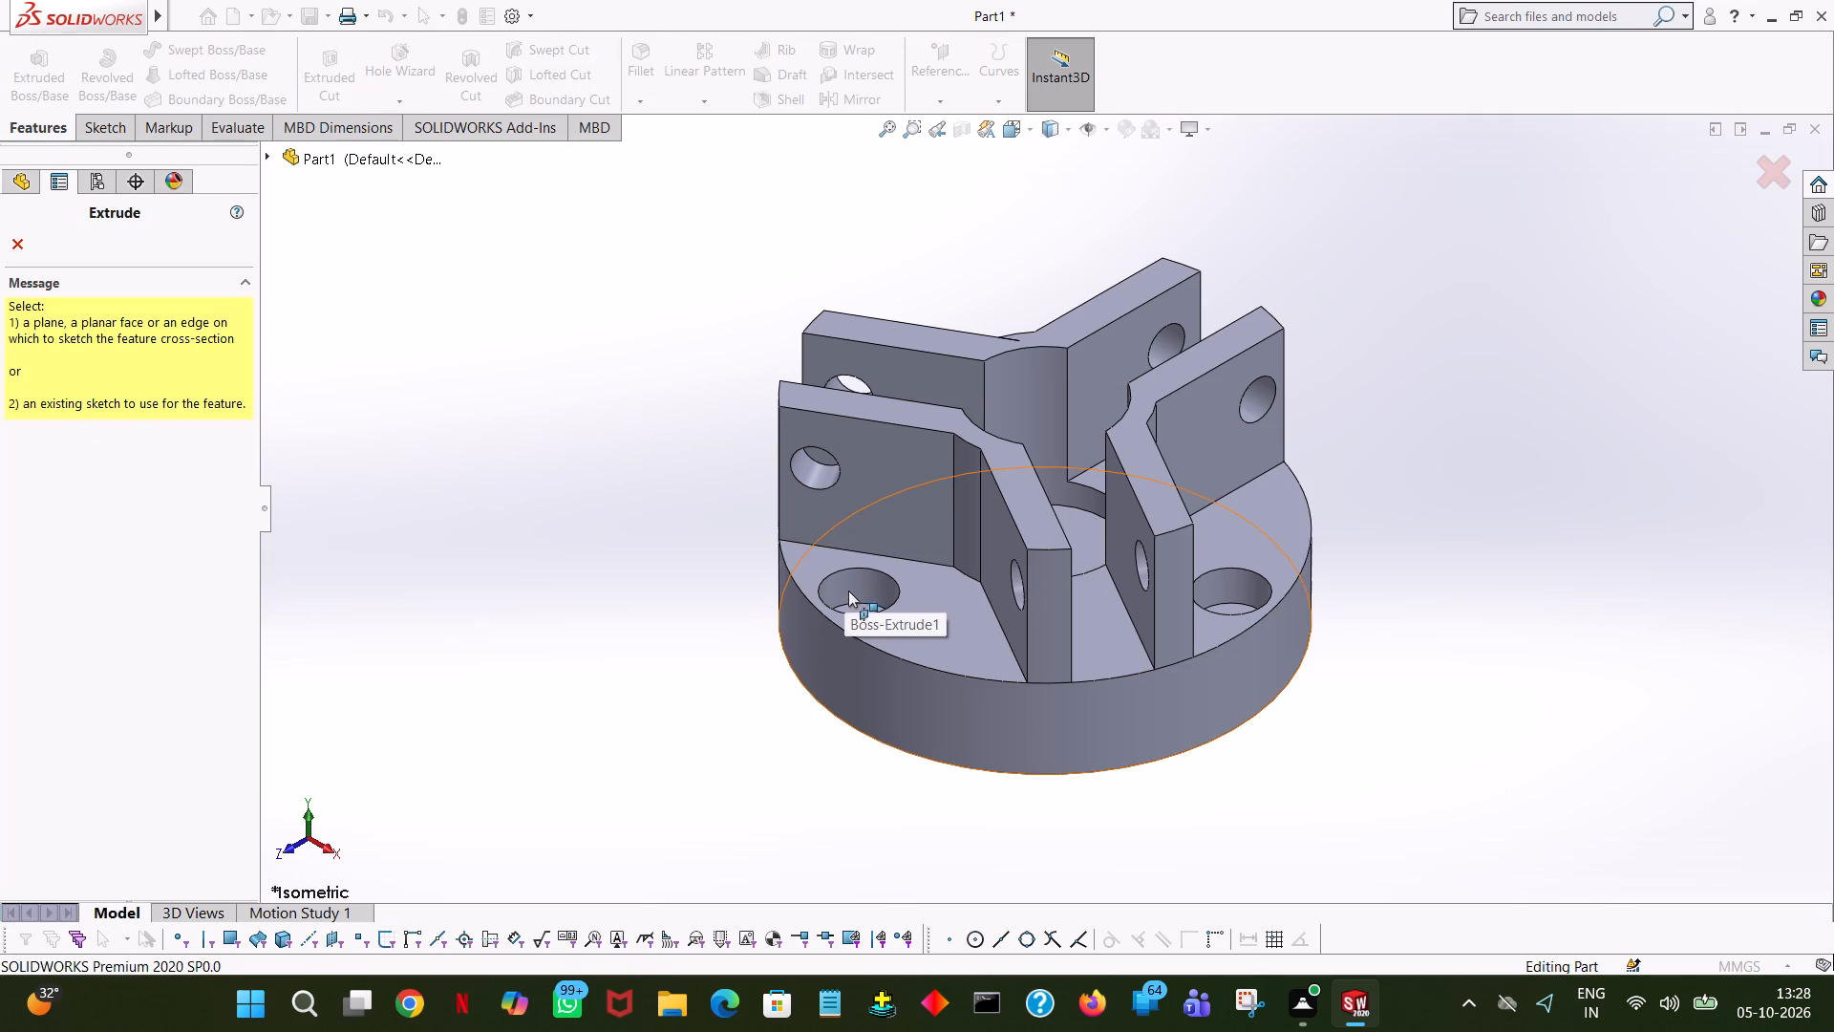
pyautogui.moveTo(884, 598); pyautogui.dragTo(855, 787, button='middle')
pyautogui.click(841, 594)
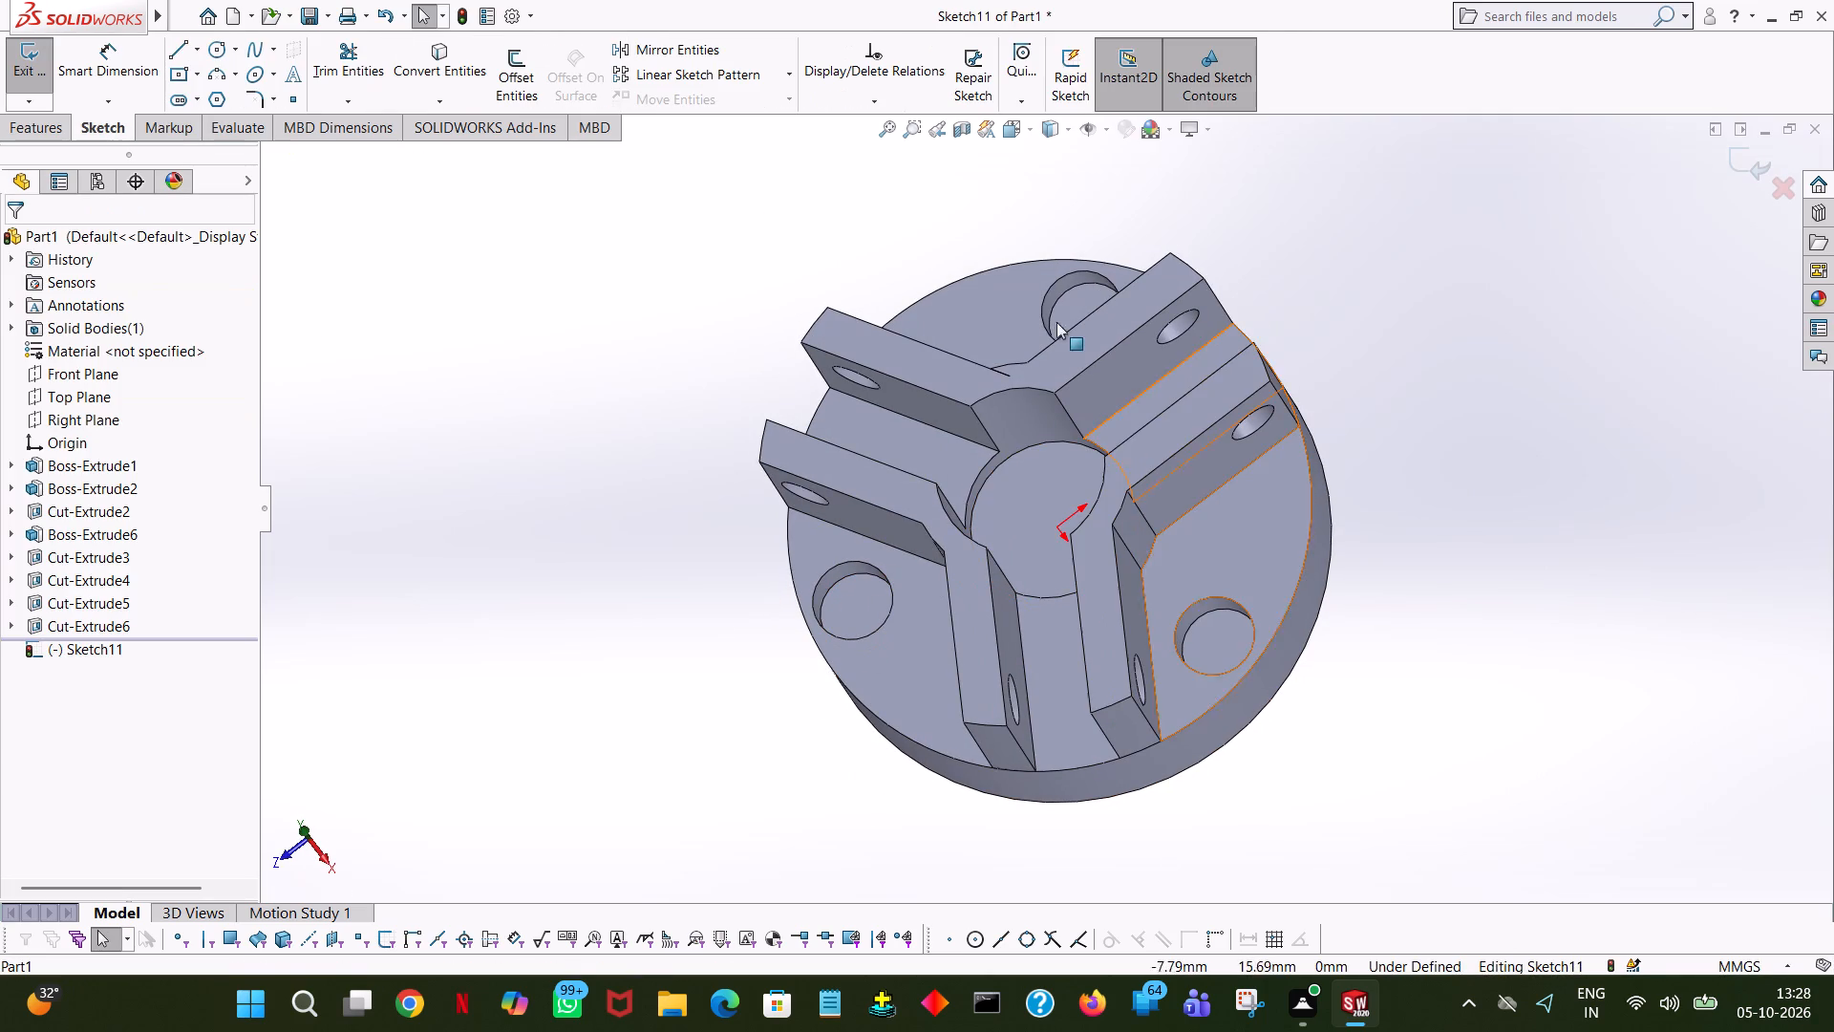
pyautogui.click(1030, 132)
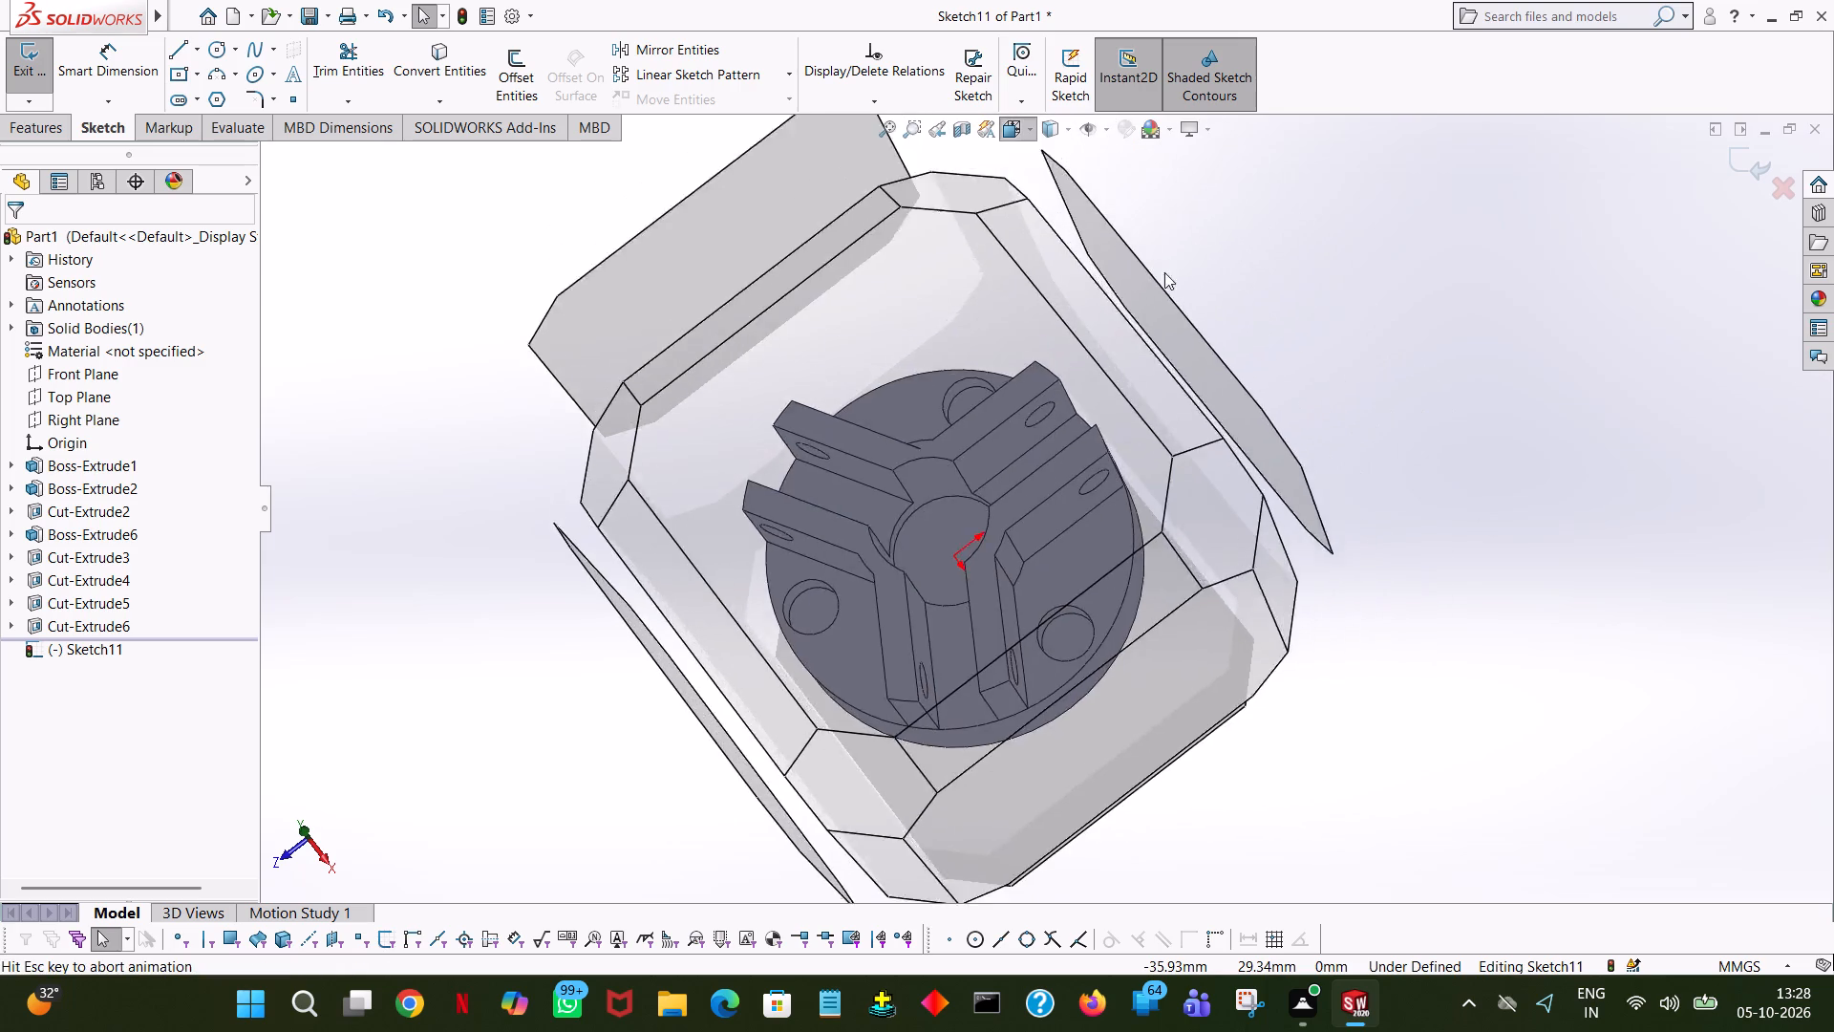
pyautogui.click(1126, 244)
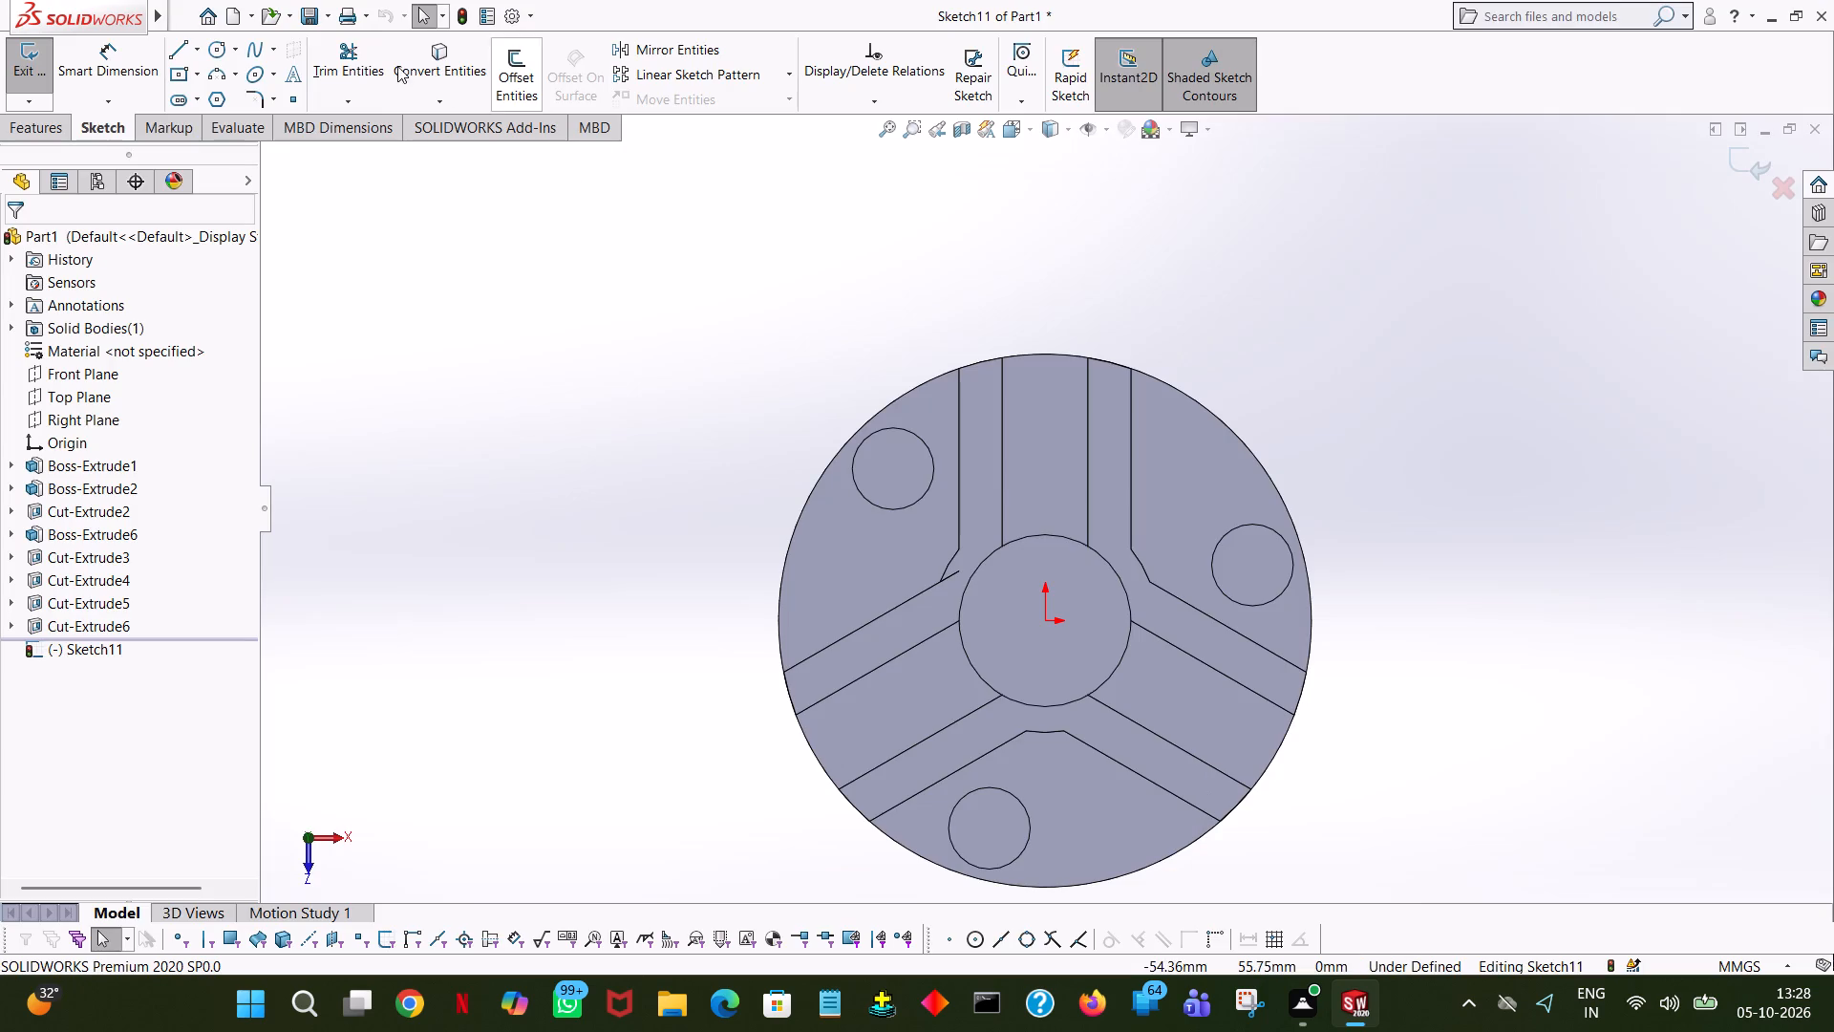
pyautogui.click(214, 50)
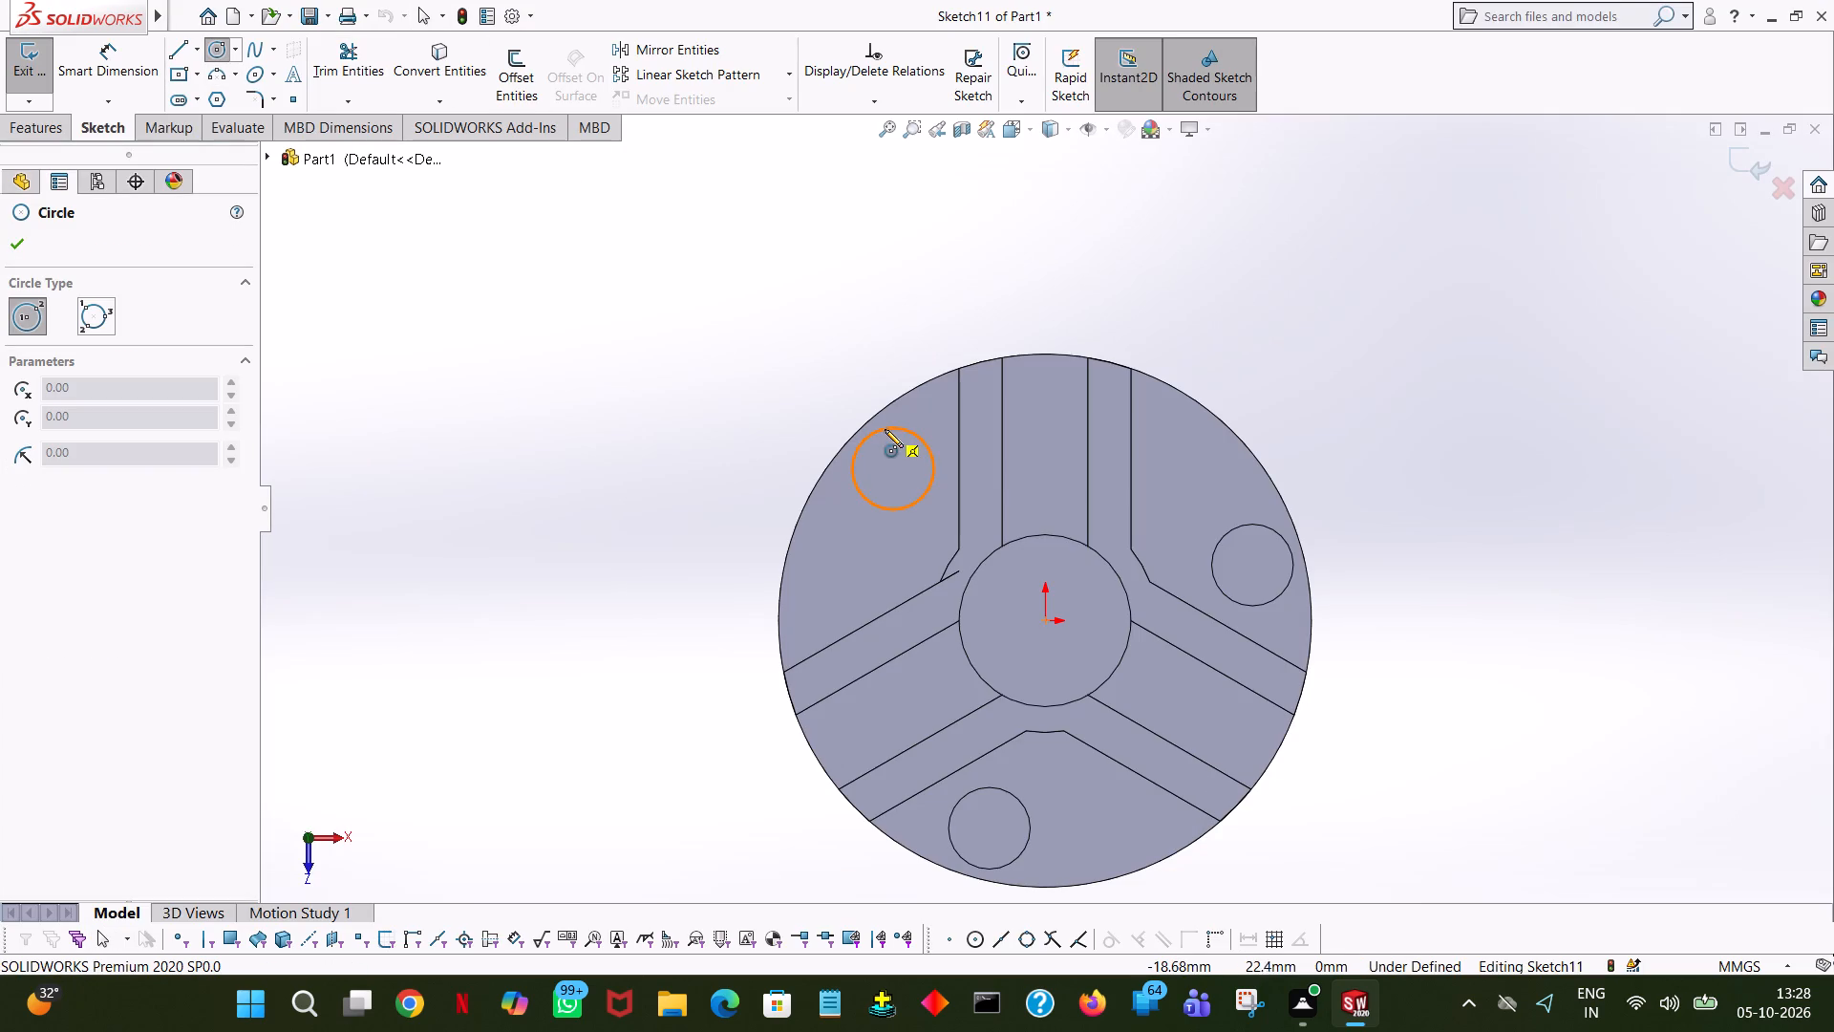
pyautogui.click(891, 468)
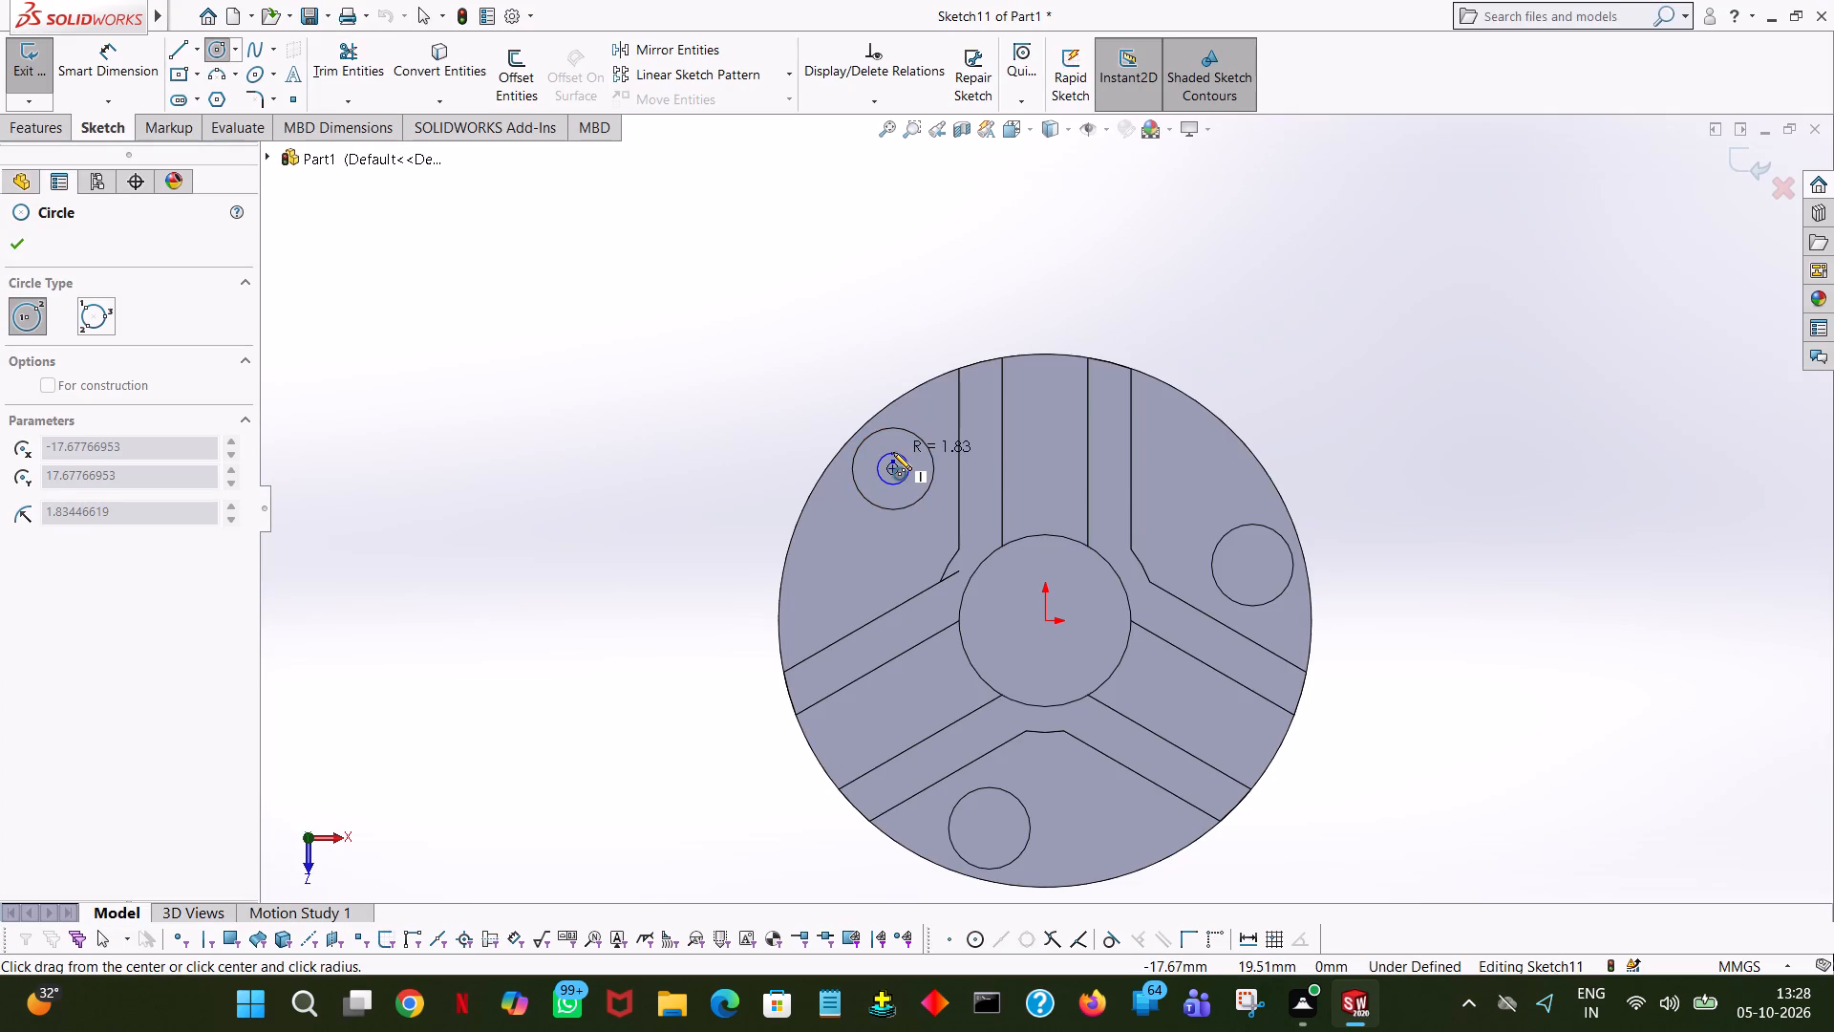
pyautogui.click(893, 452)
pyautogui.write('5.5/2')
pyautogui.press('Return')
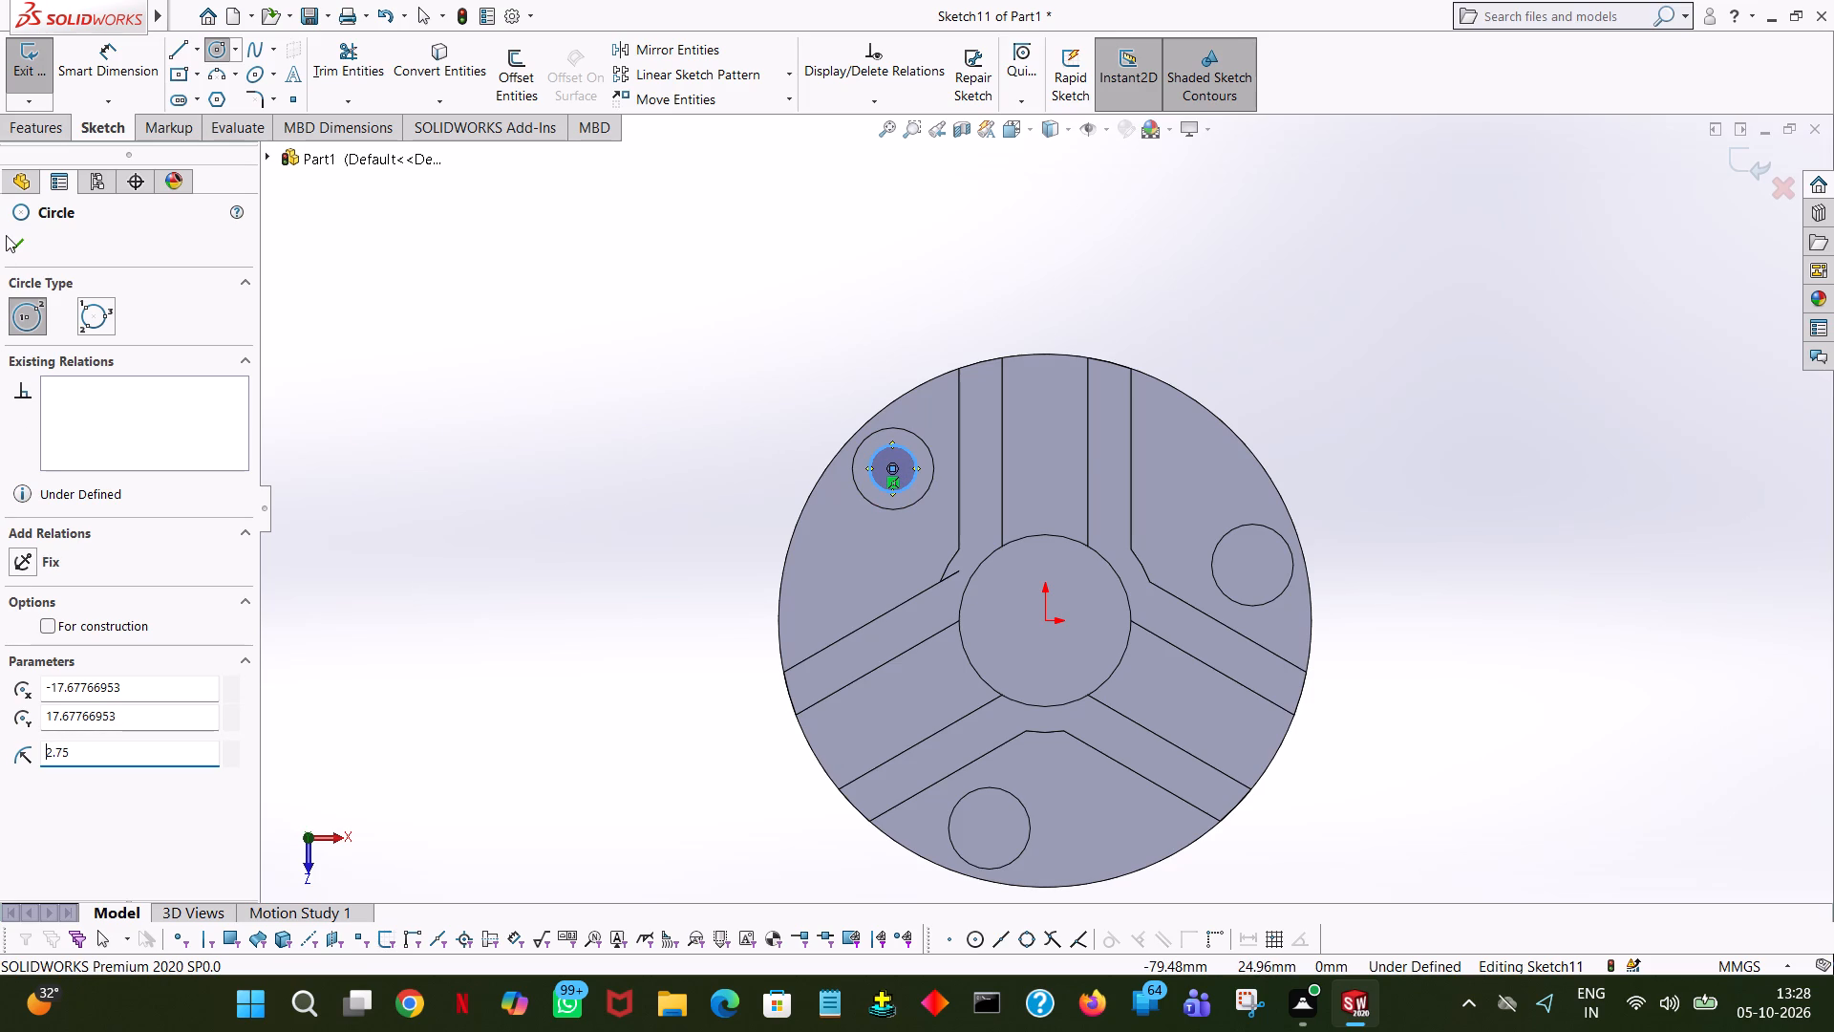
# Sketch concentric circles of 2.75 mm radius (5.5/2) in the other two base holes.
pyautogui.click(1252, 564)
pyautogui.click(1259, 546)
pyautogui.write('5.5/2')
pyautogui.press('Return')
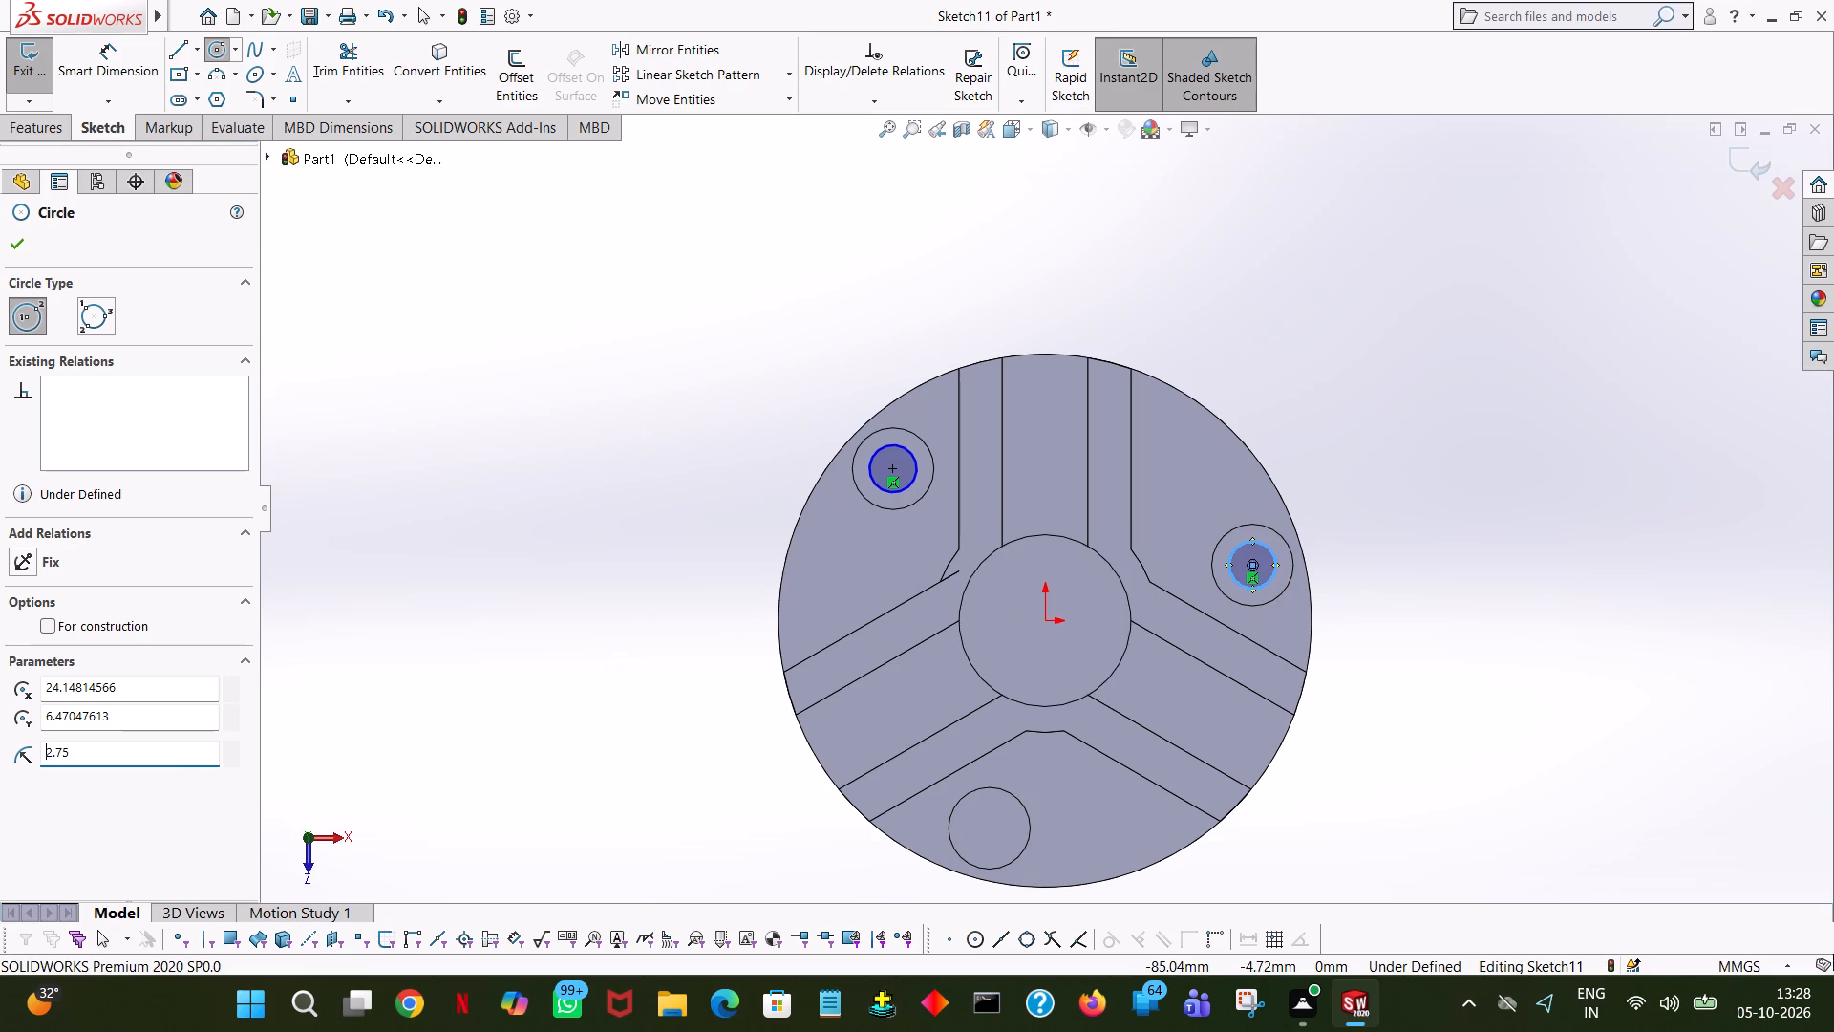
pyautogui.moveTo(132, 742); pyautogui.dragTo(67, 749)
pyautogui.moveTo(107, 748); pyautogui.dragTo(0, 742)
pyautogui.write('5.5/2')
pyautogui.press('Return')
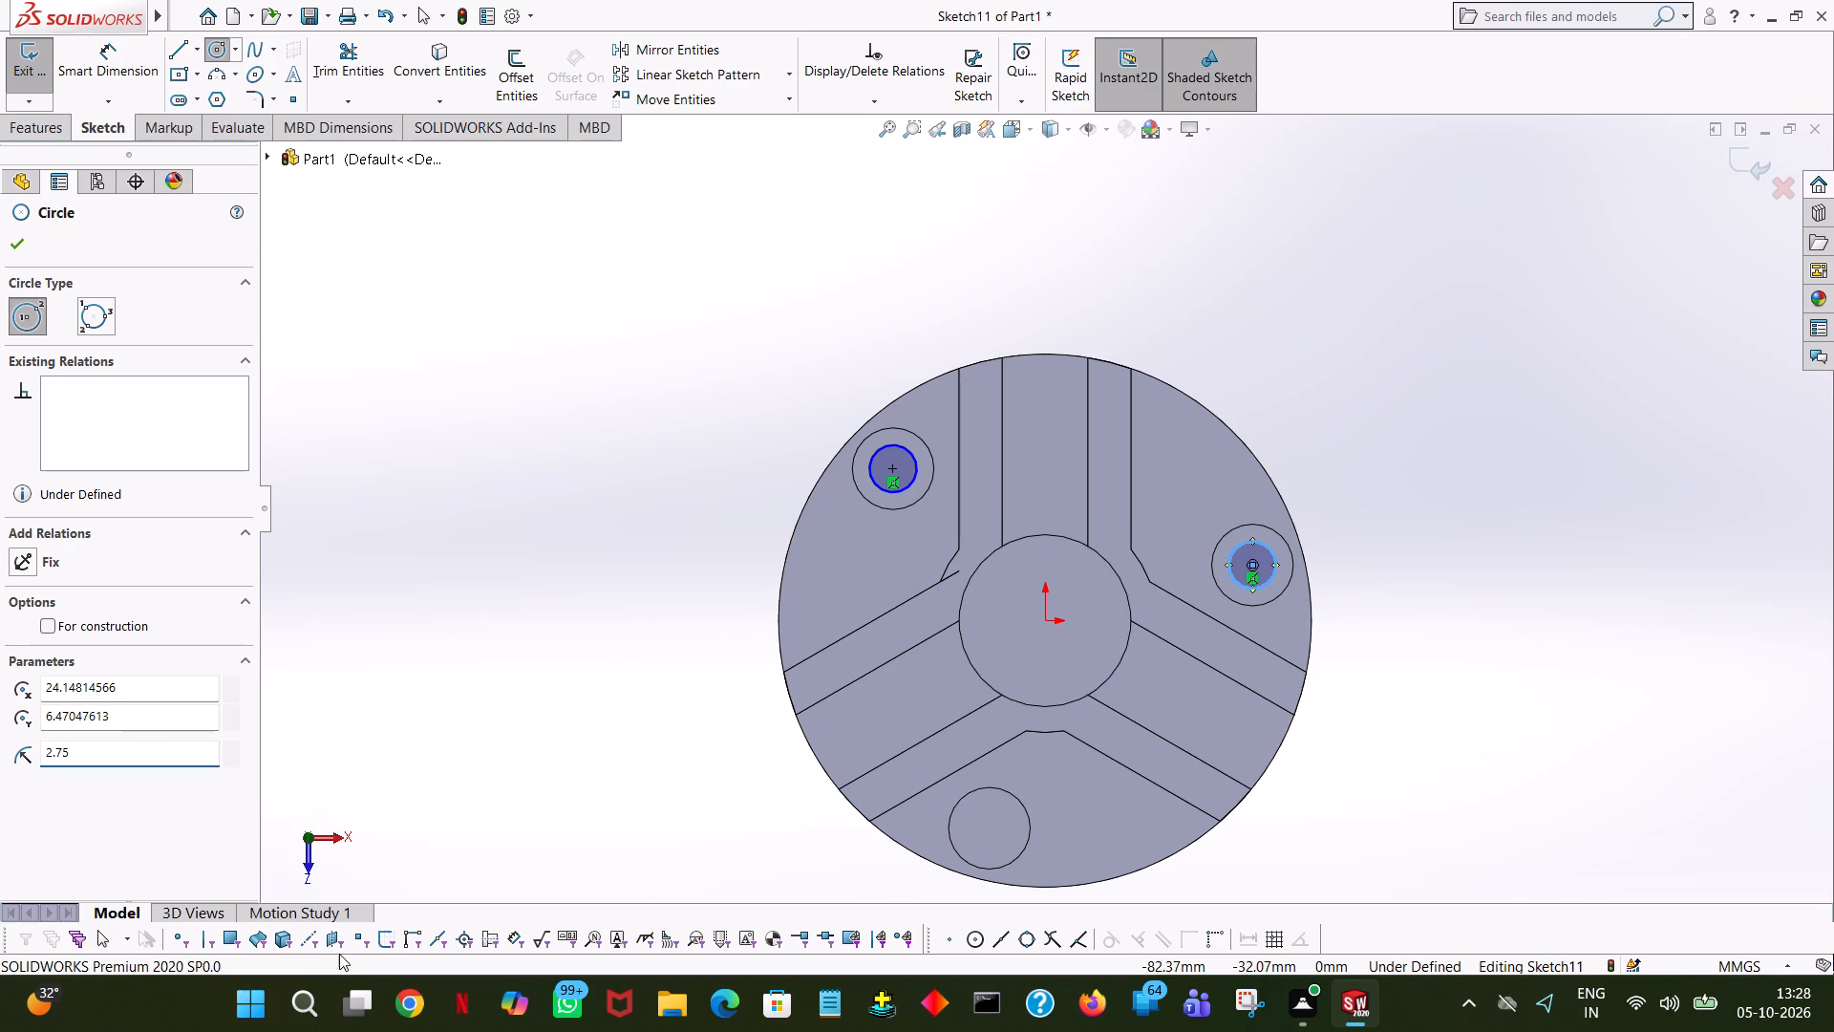
pyautogui.click(986, 828)
pyautogui.click(996, 810)
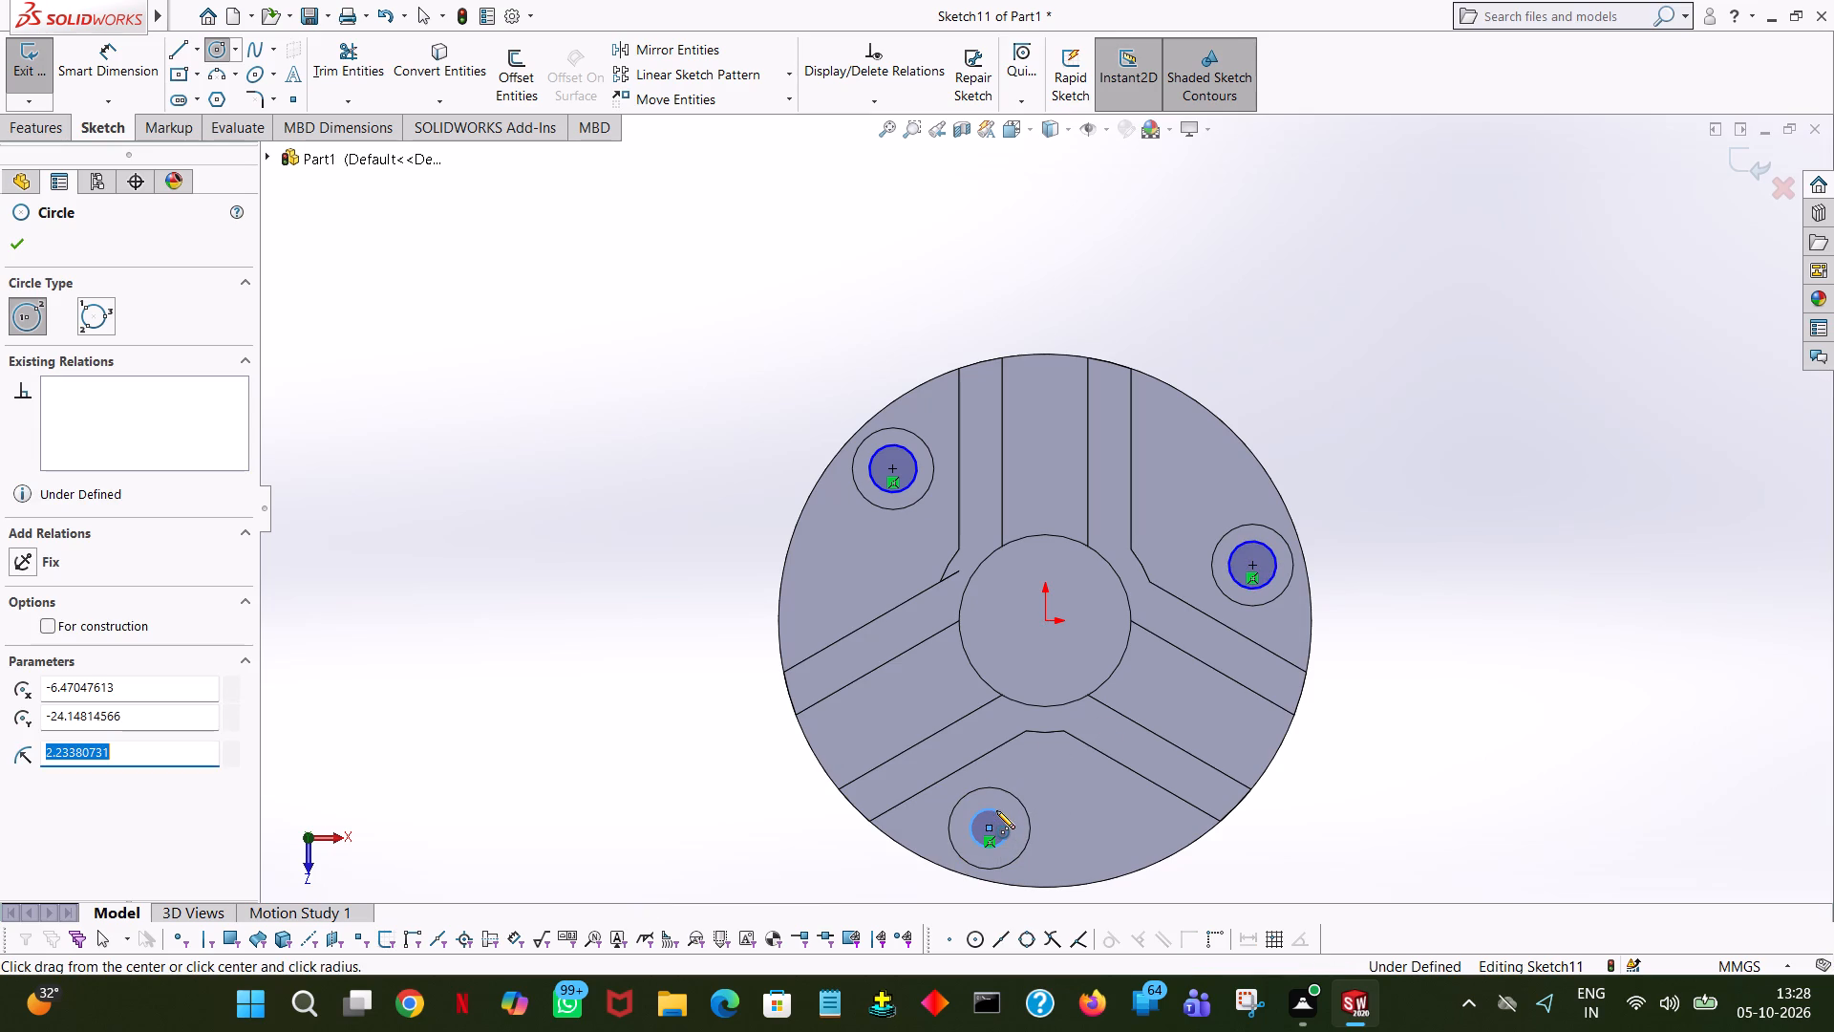
pyautogui.write('5.5/2')
pyautogui.press('Return')
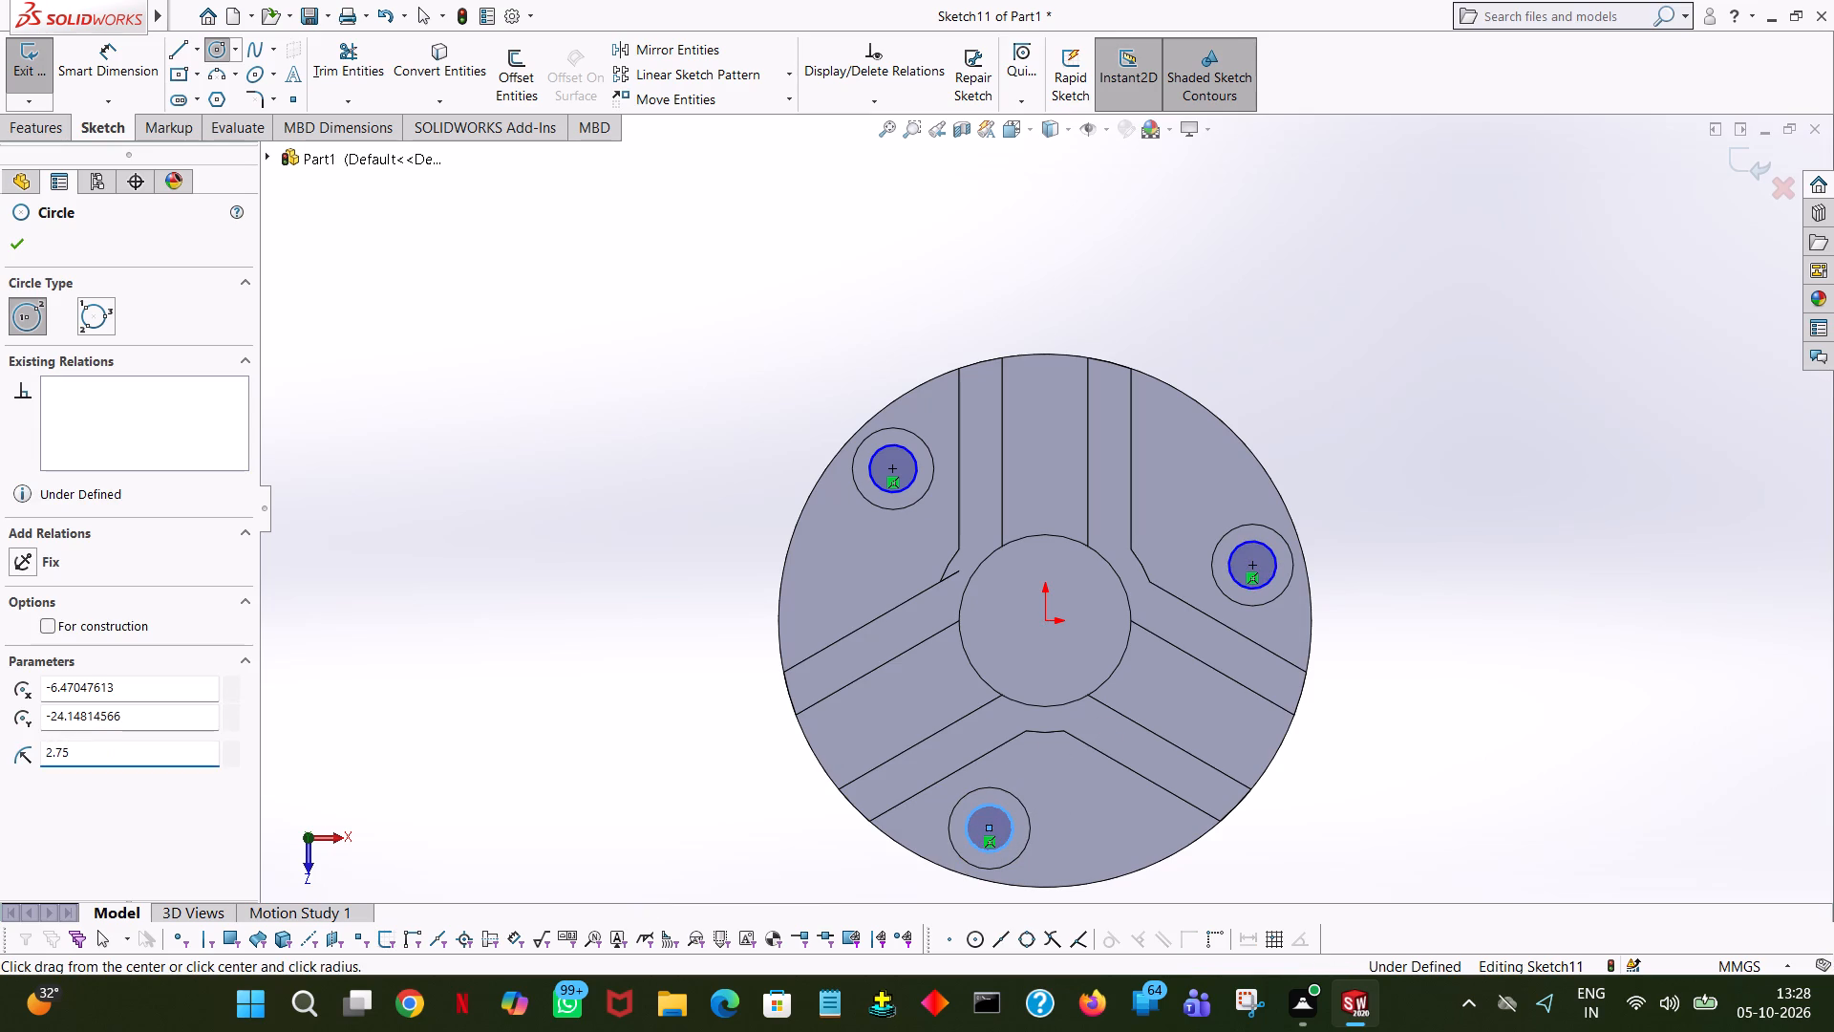
pyautogui.click(7, 243)
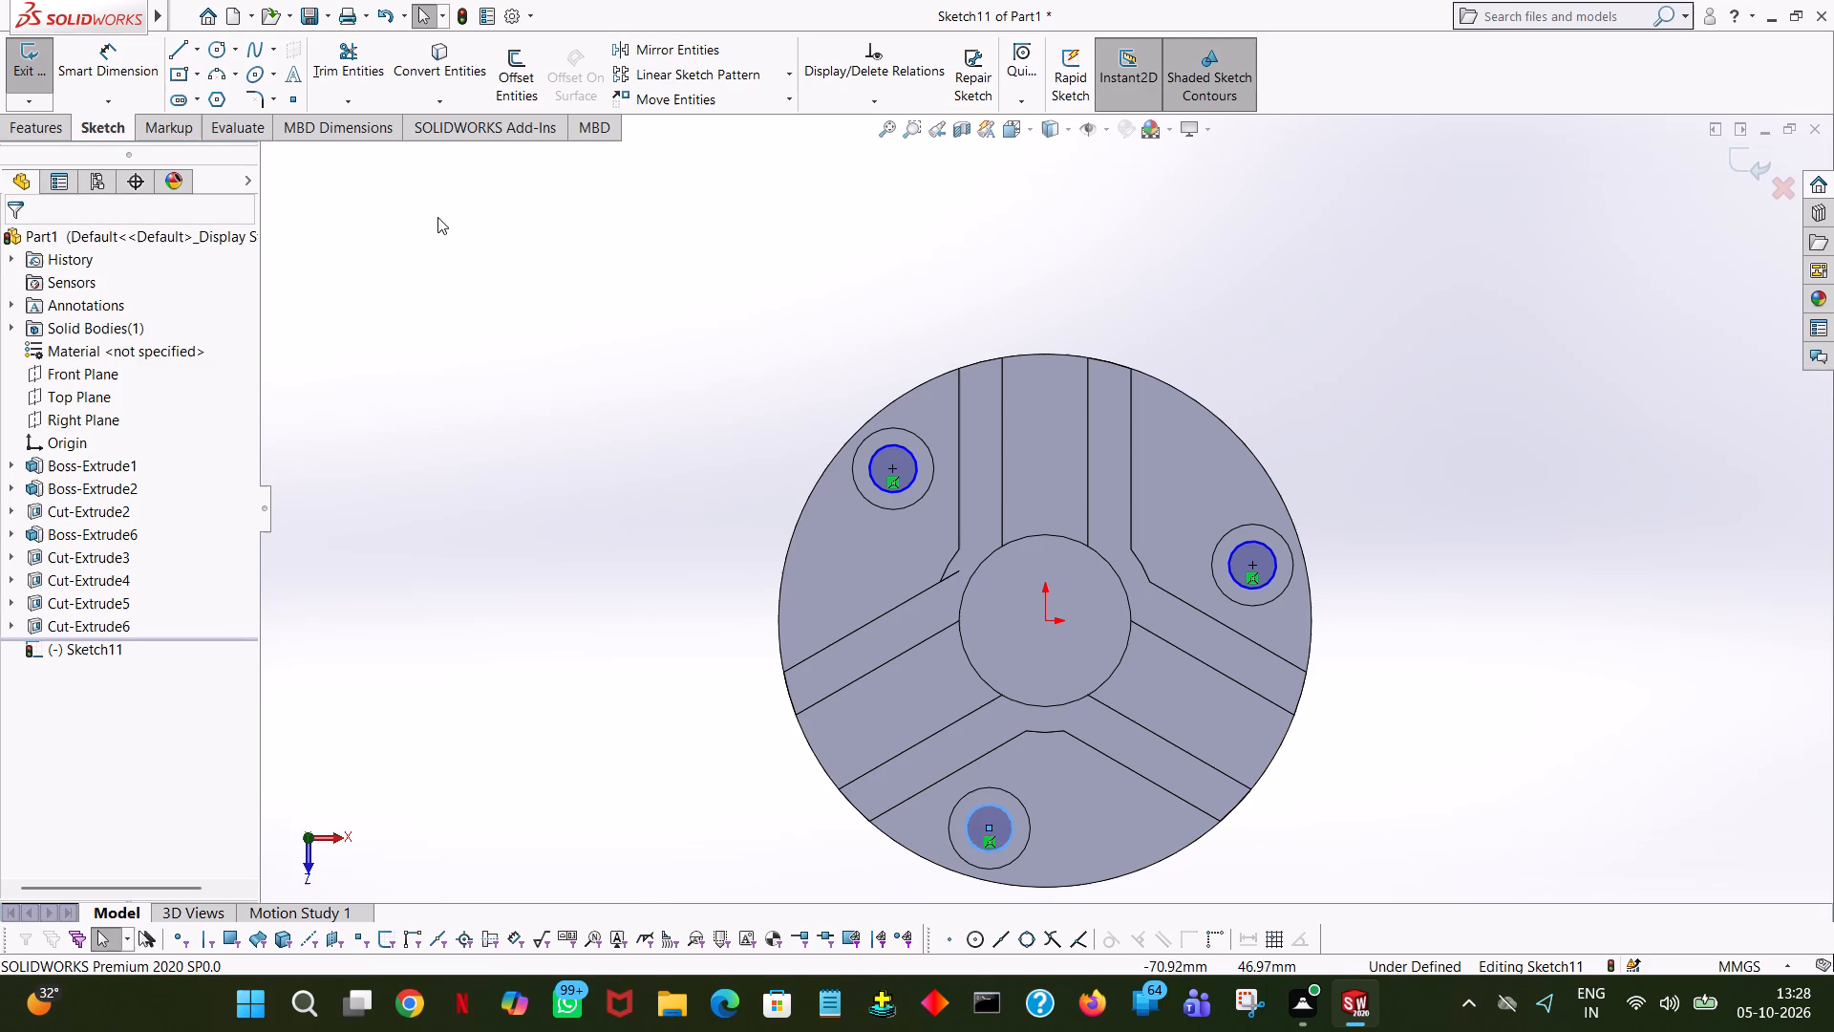
pyautogui.click(437, 217)
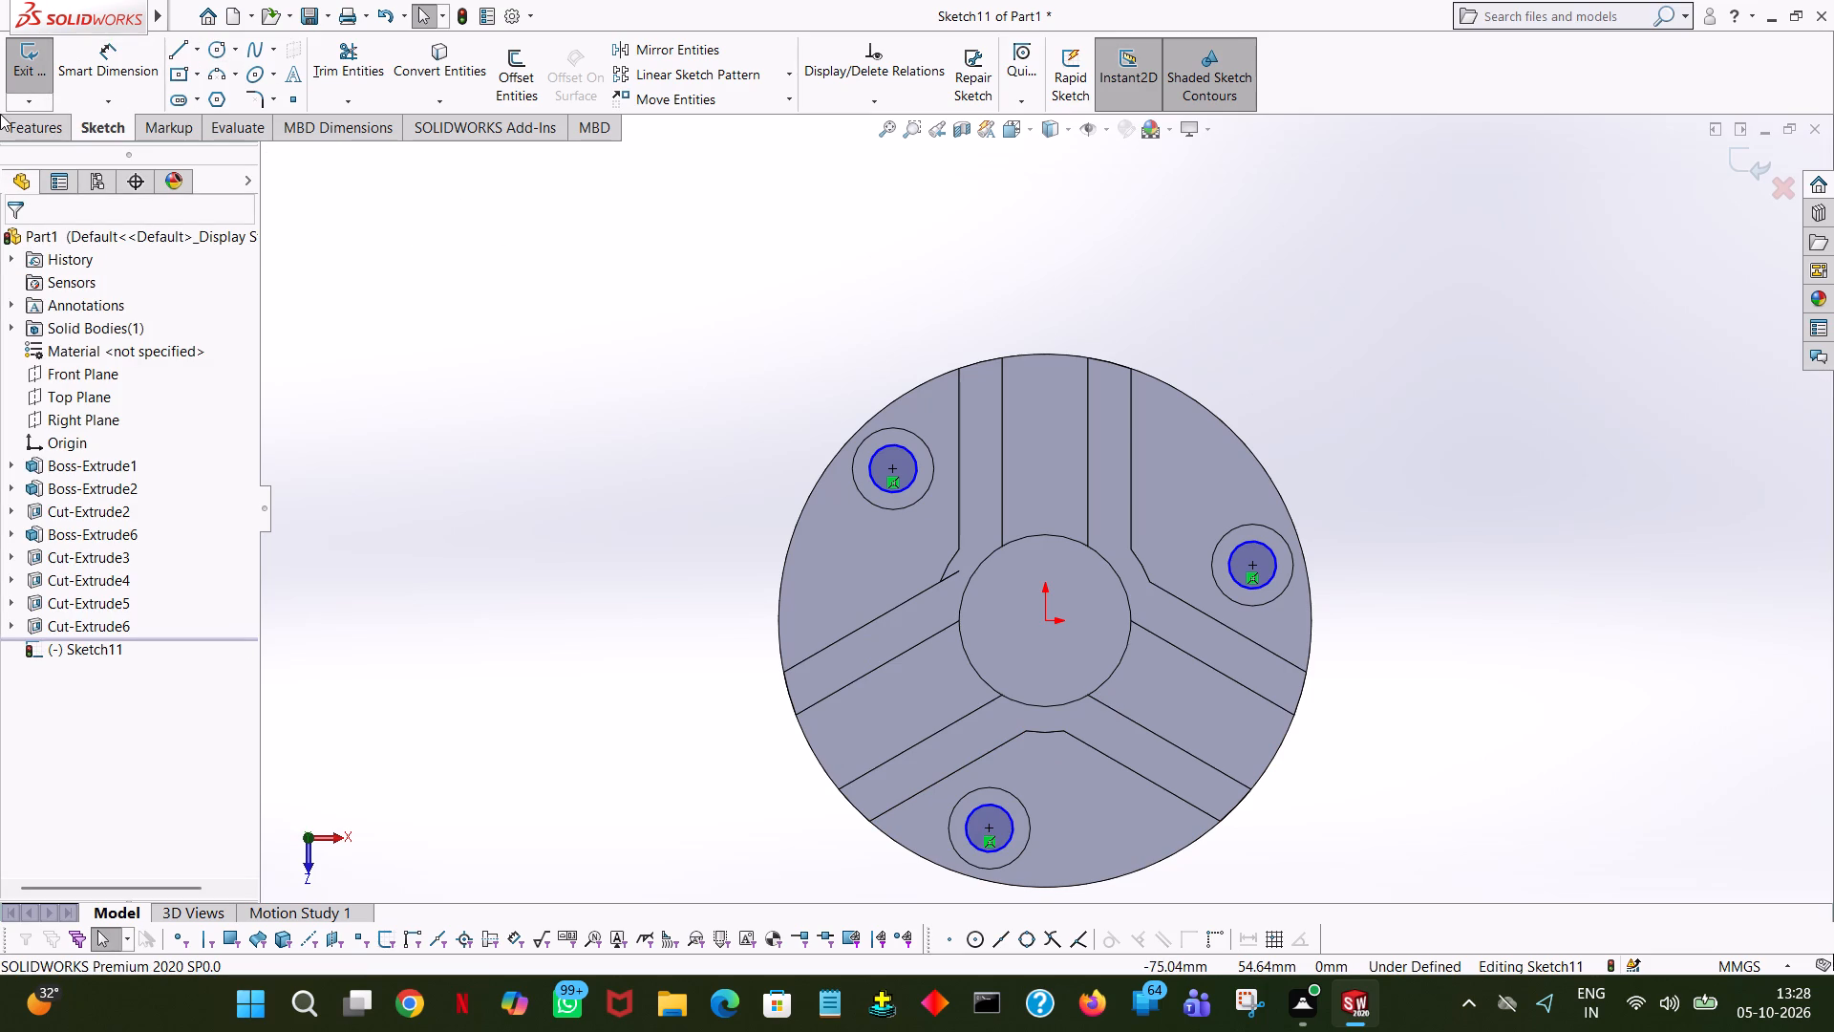
# Extrude-cut the three circles 32 mm blind down through the bottom of the base.
pyautogui.click(32, 132)
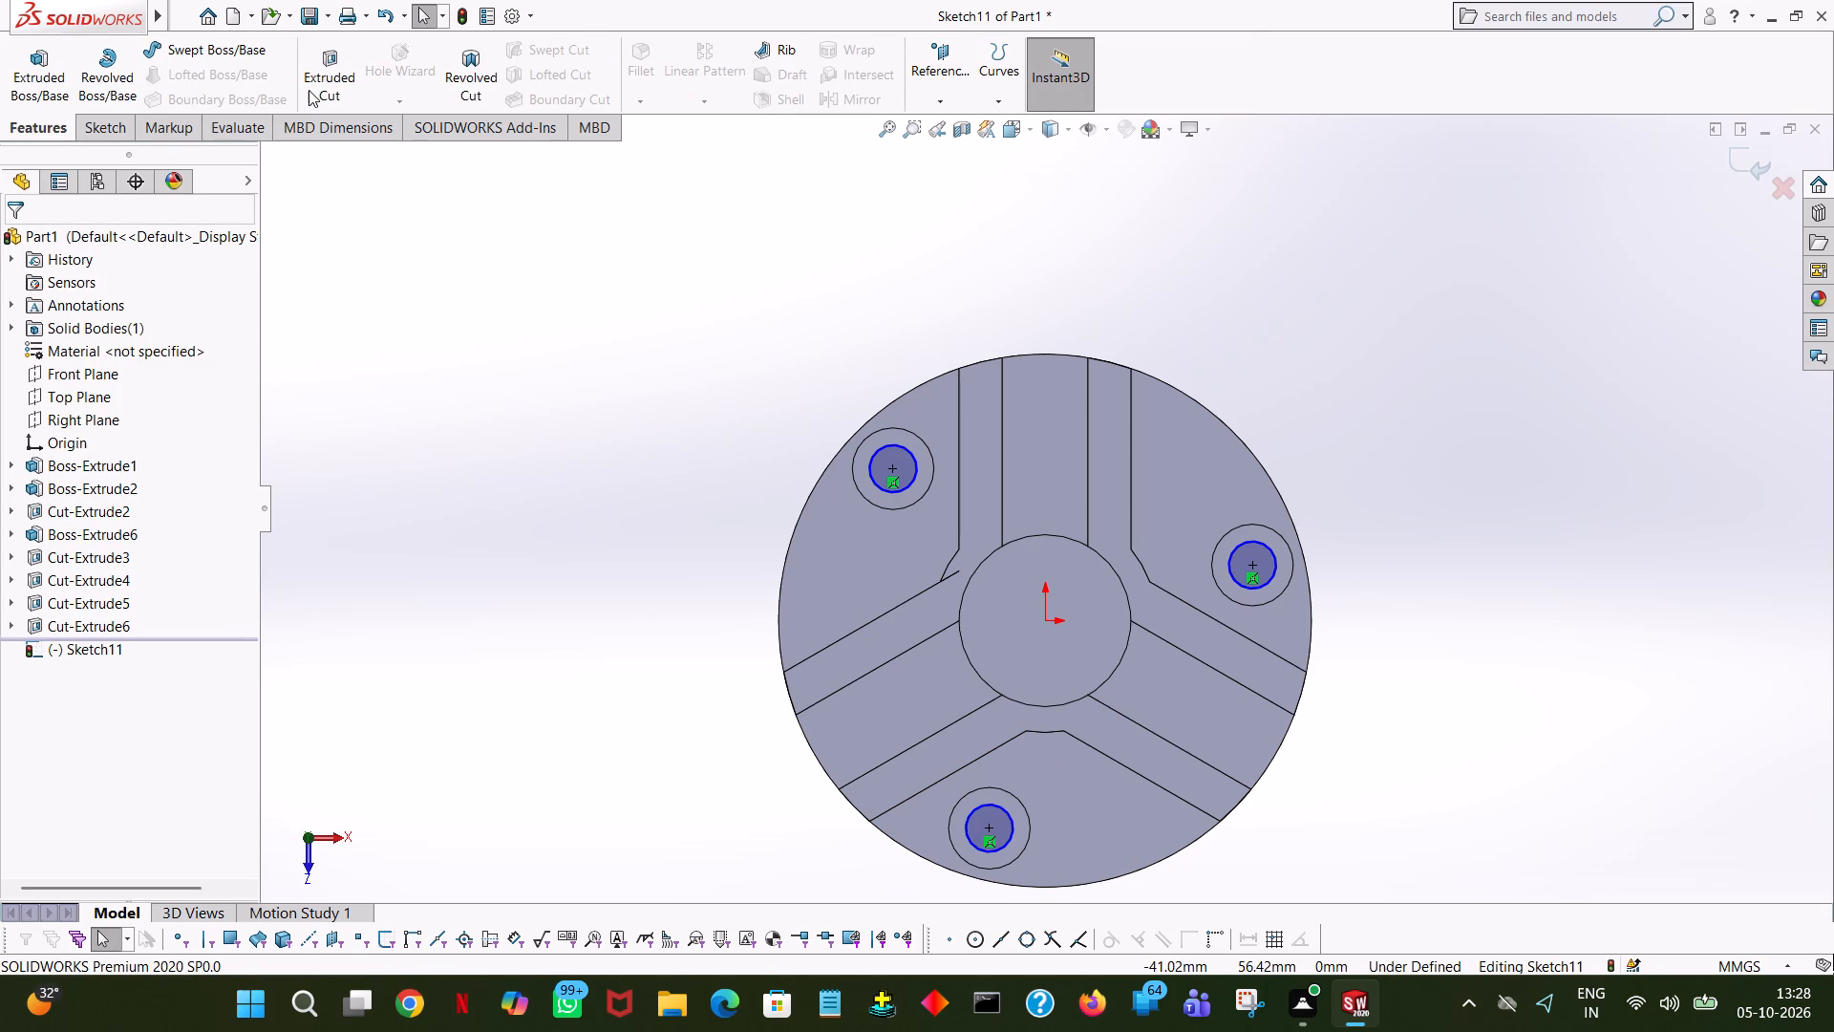
pyautogui.click(331, 76)
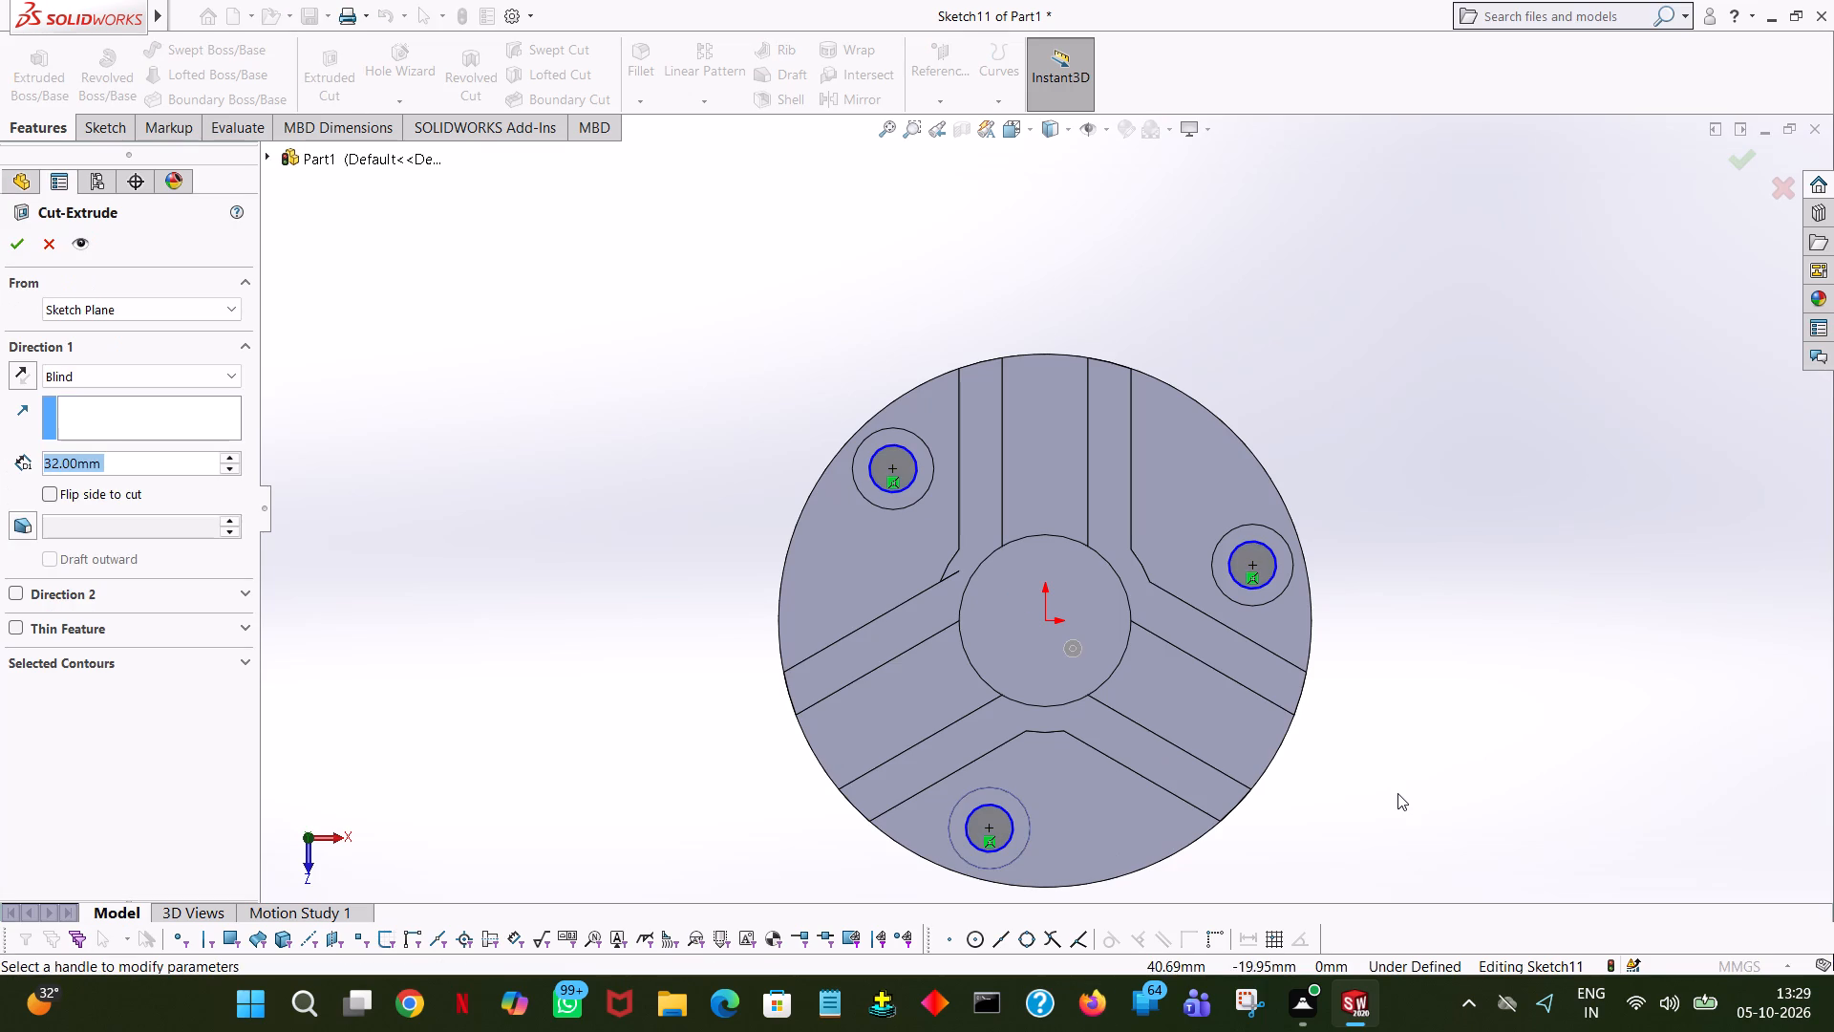
pyautogui.moveTo(1408, 793); pyautogui.dragTo(1606, 473, button='middle')
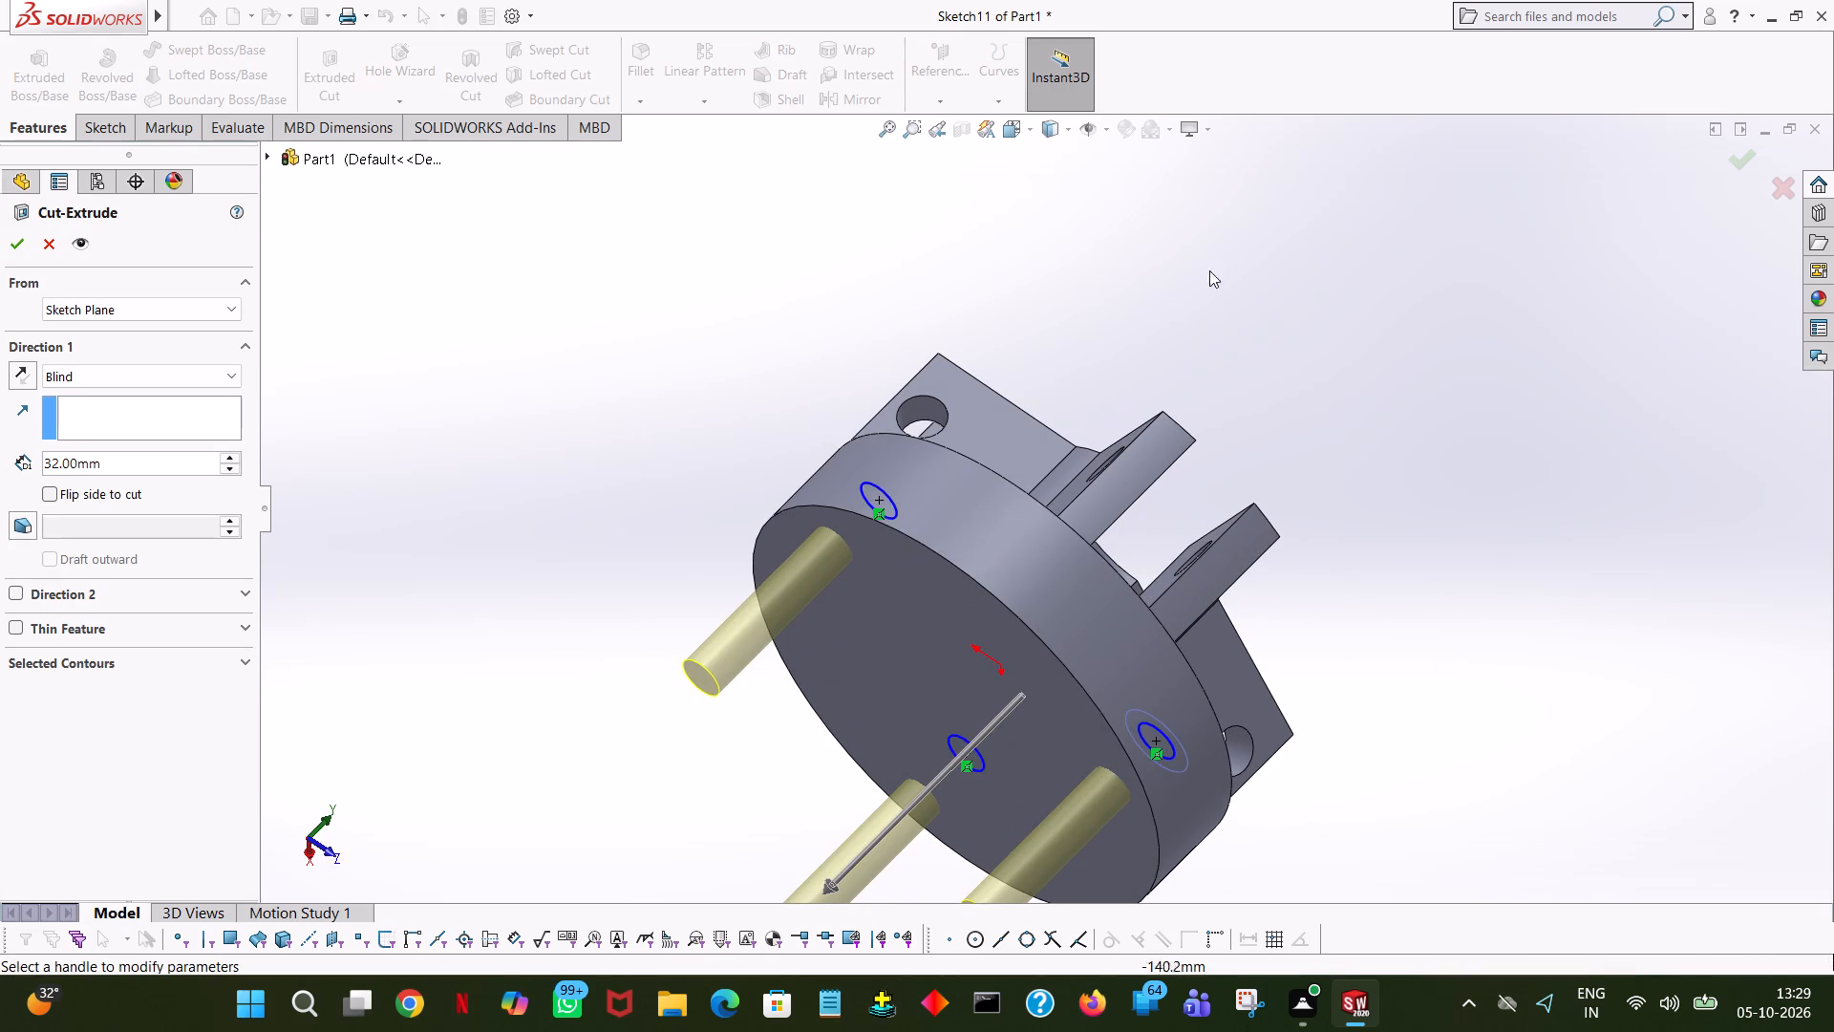
pyautogui.click(14, 235)
pyautogui.click(1392, 320)
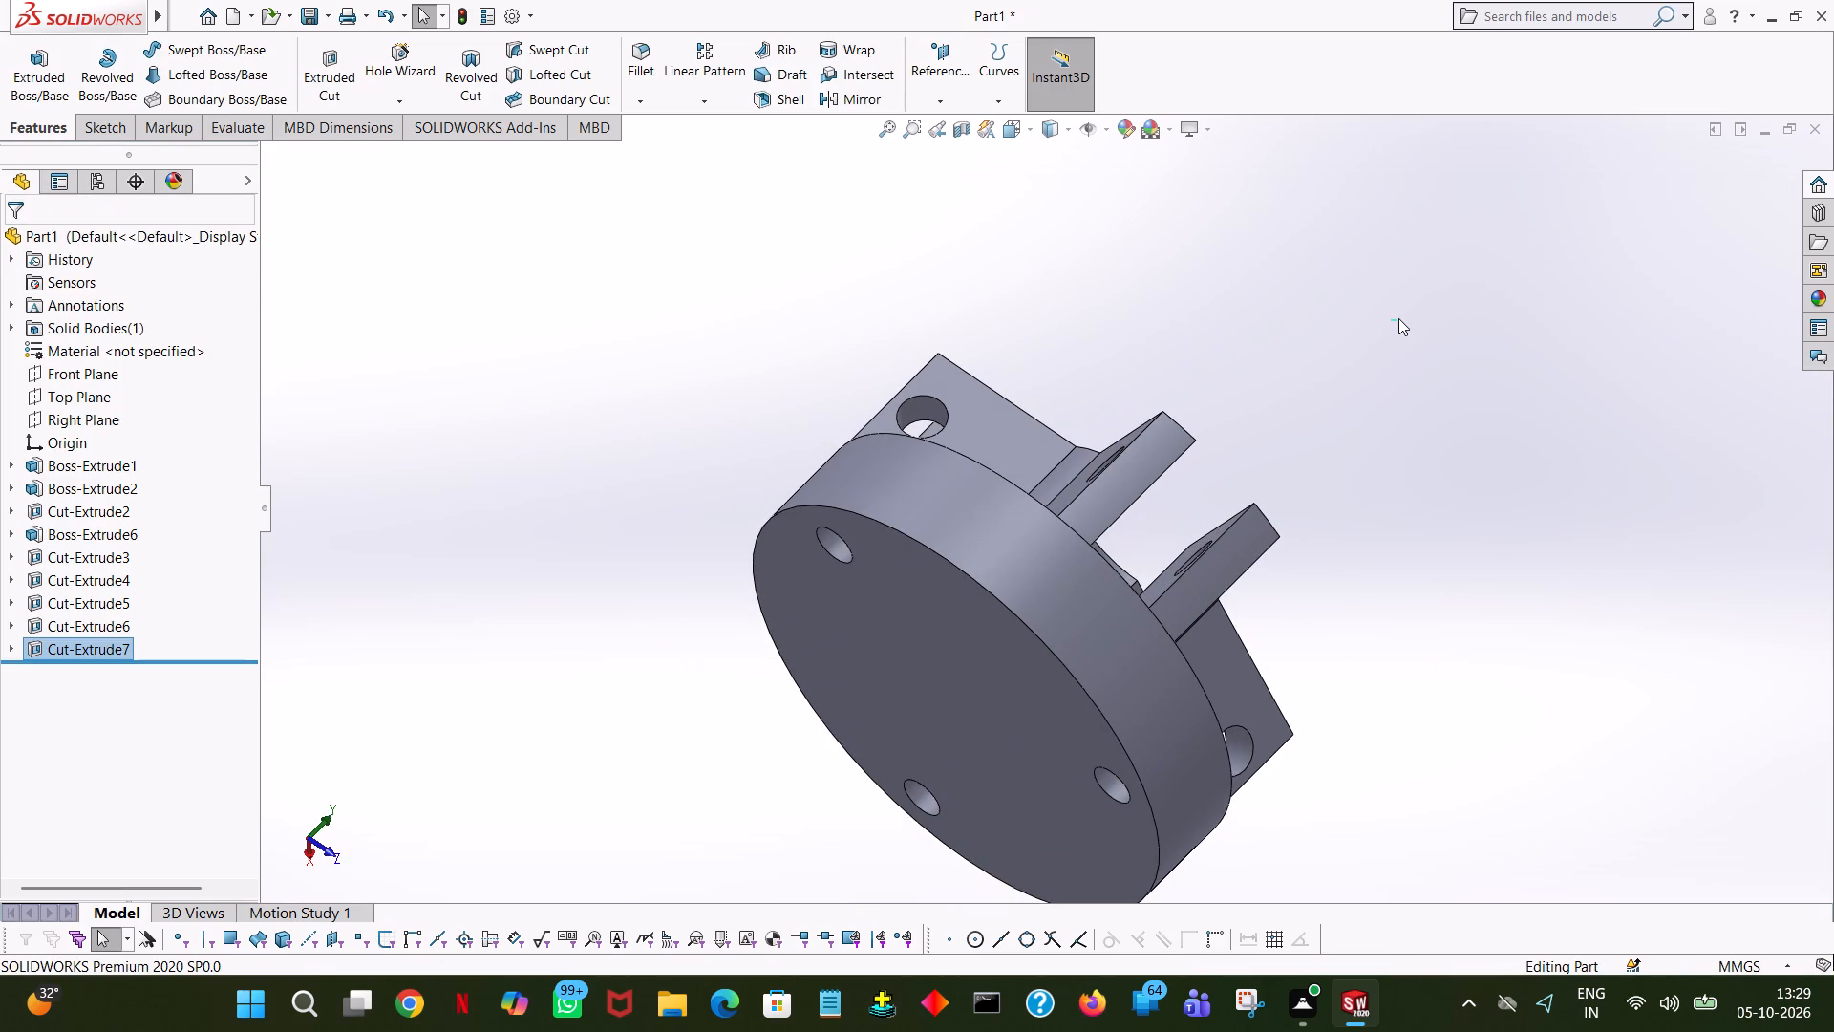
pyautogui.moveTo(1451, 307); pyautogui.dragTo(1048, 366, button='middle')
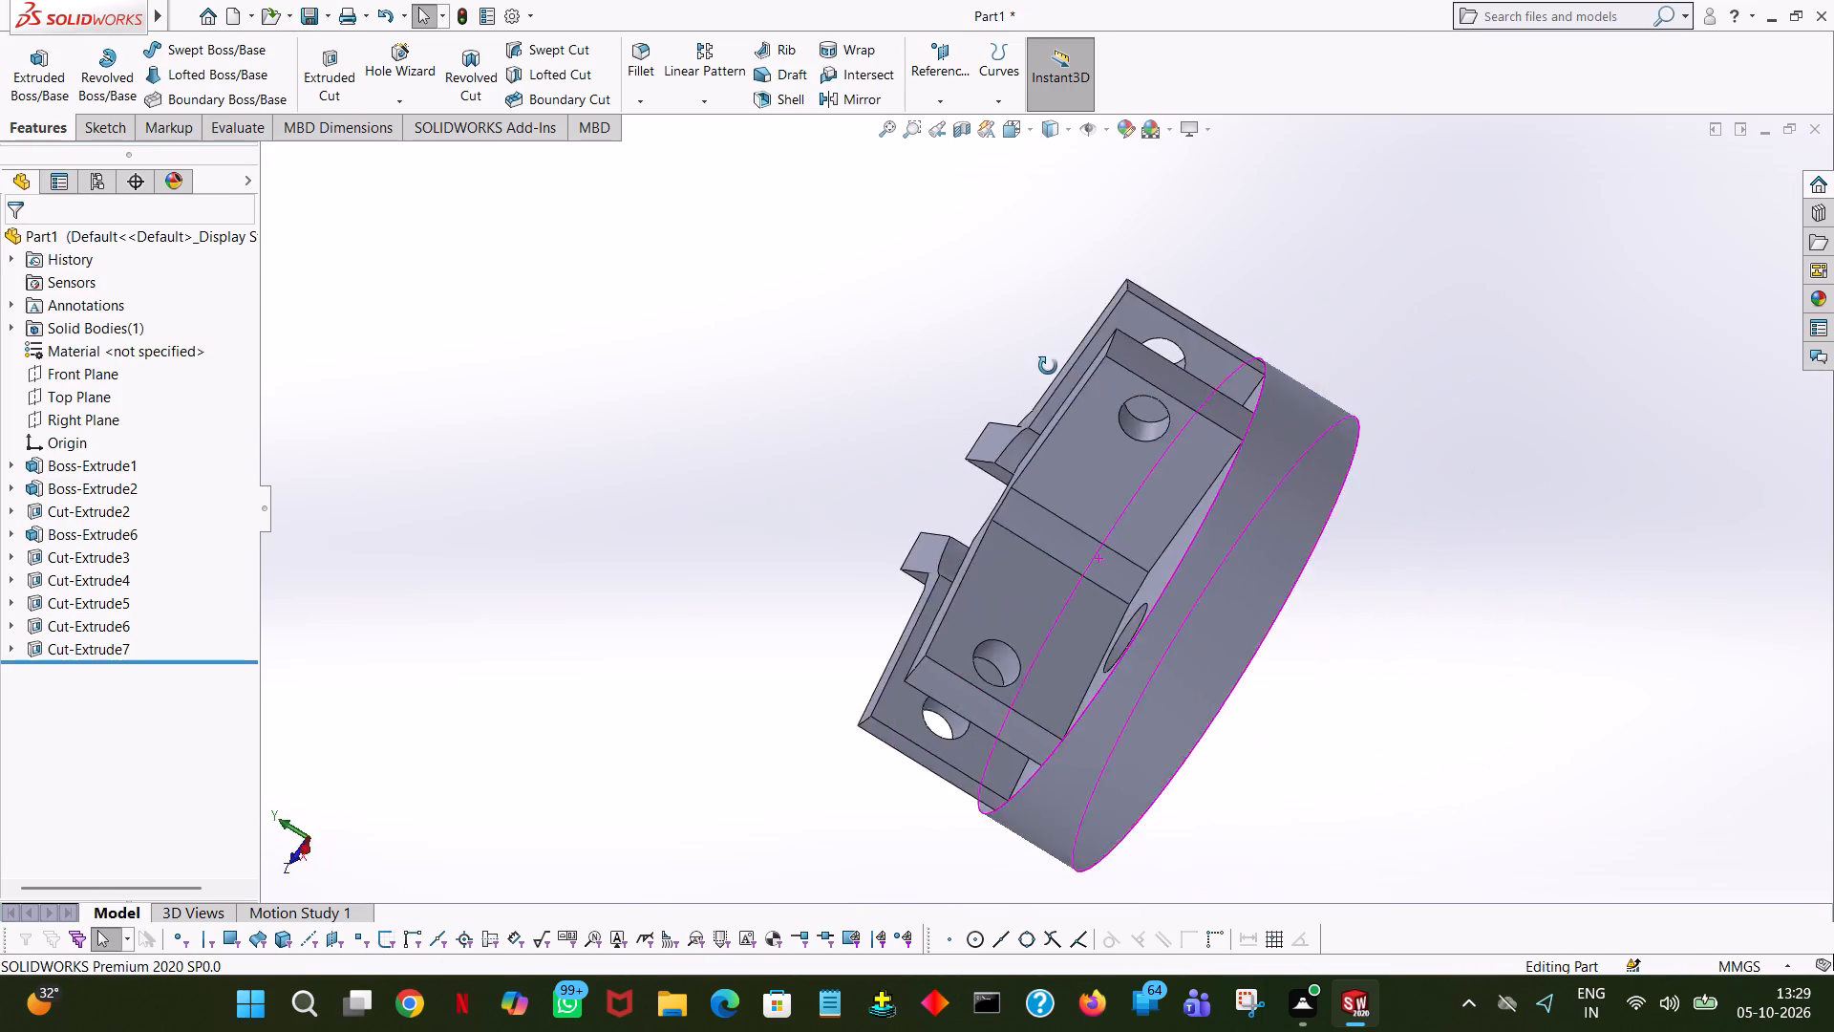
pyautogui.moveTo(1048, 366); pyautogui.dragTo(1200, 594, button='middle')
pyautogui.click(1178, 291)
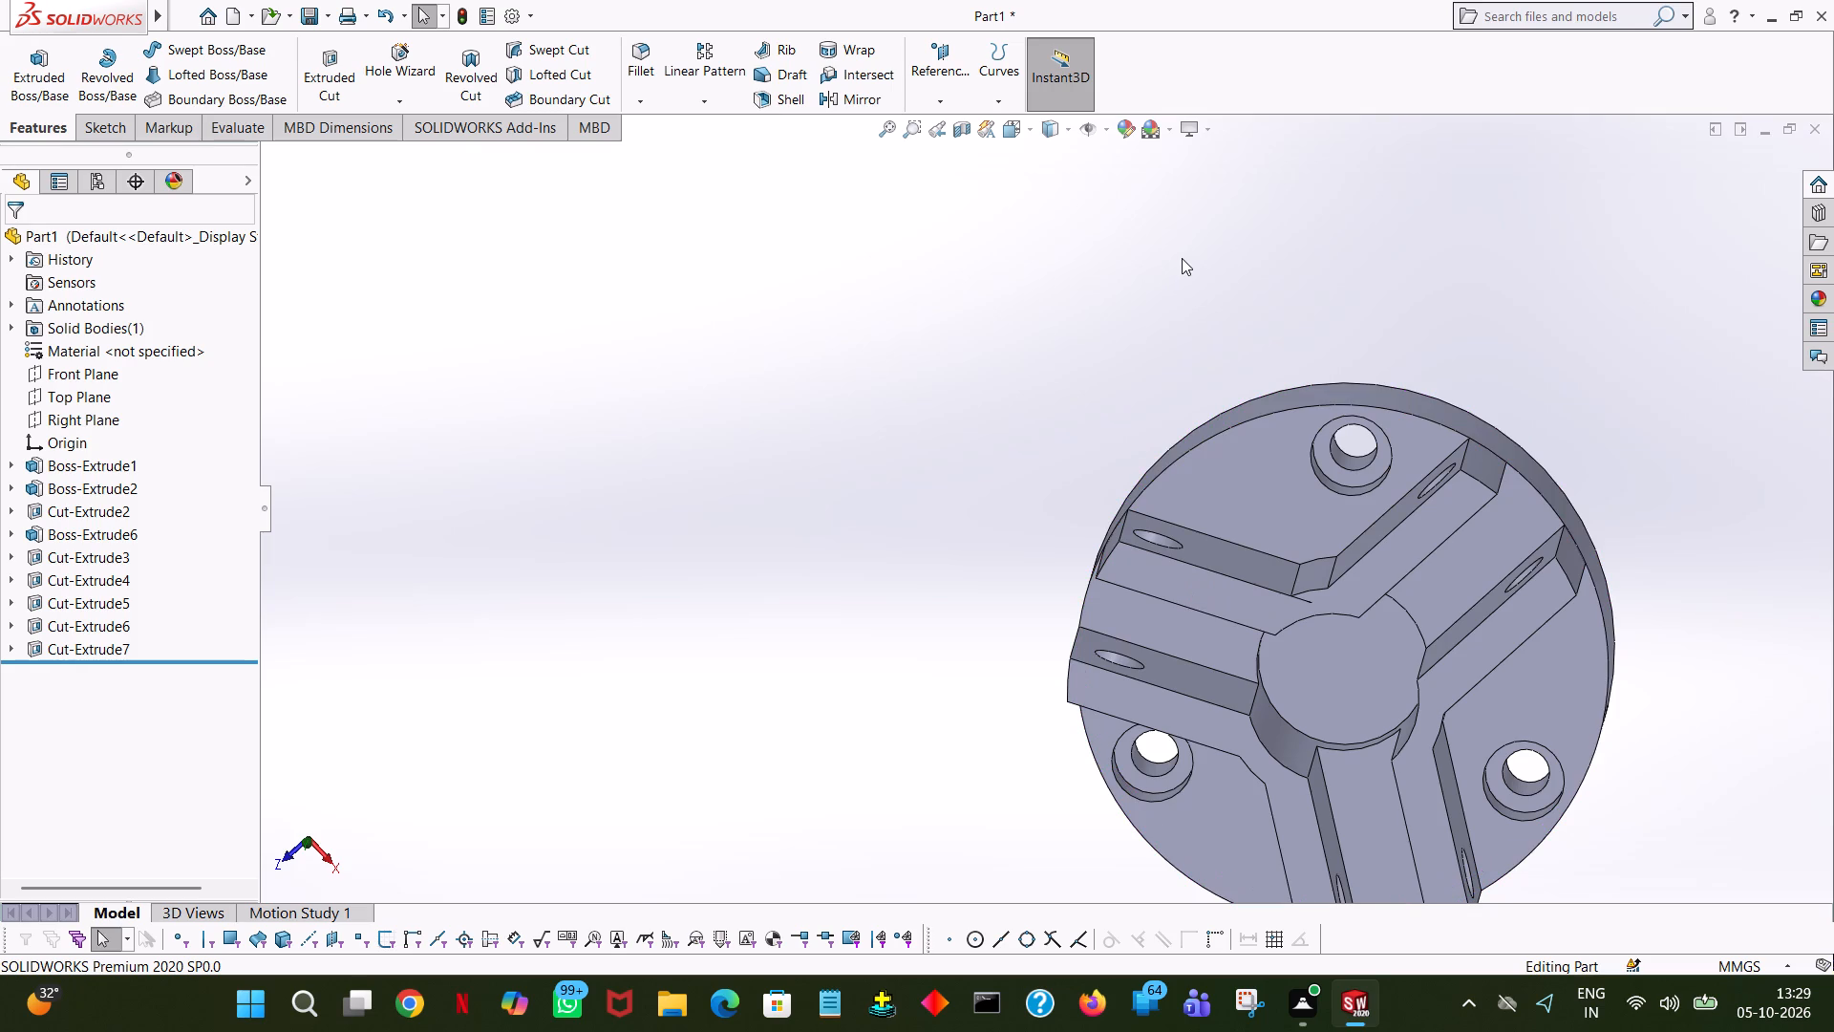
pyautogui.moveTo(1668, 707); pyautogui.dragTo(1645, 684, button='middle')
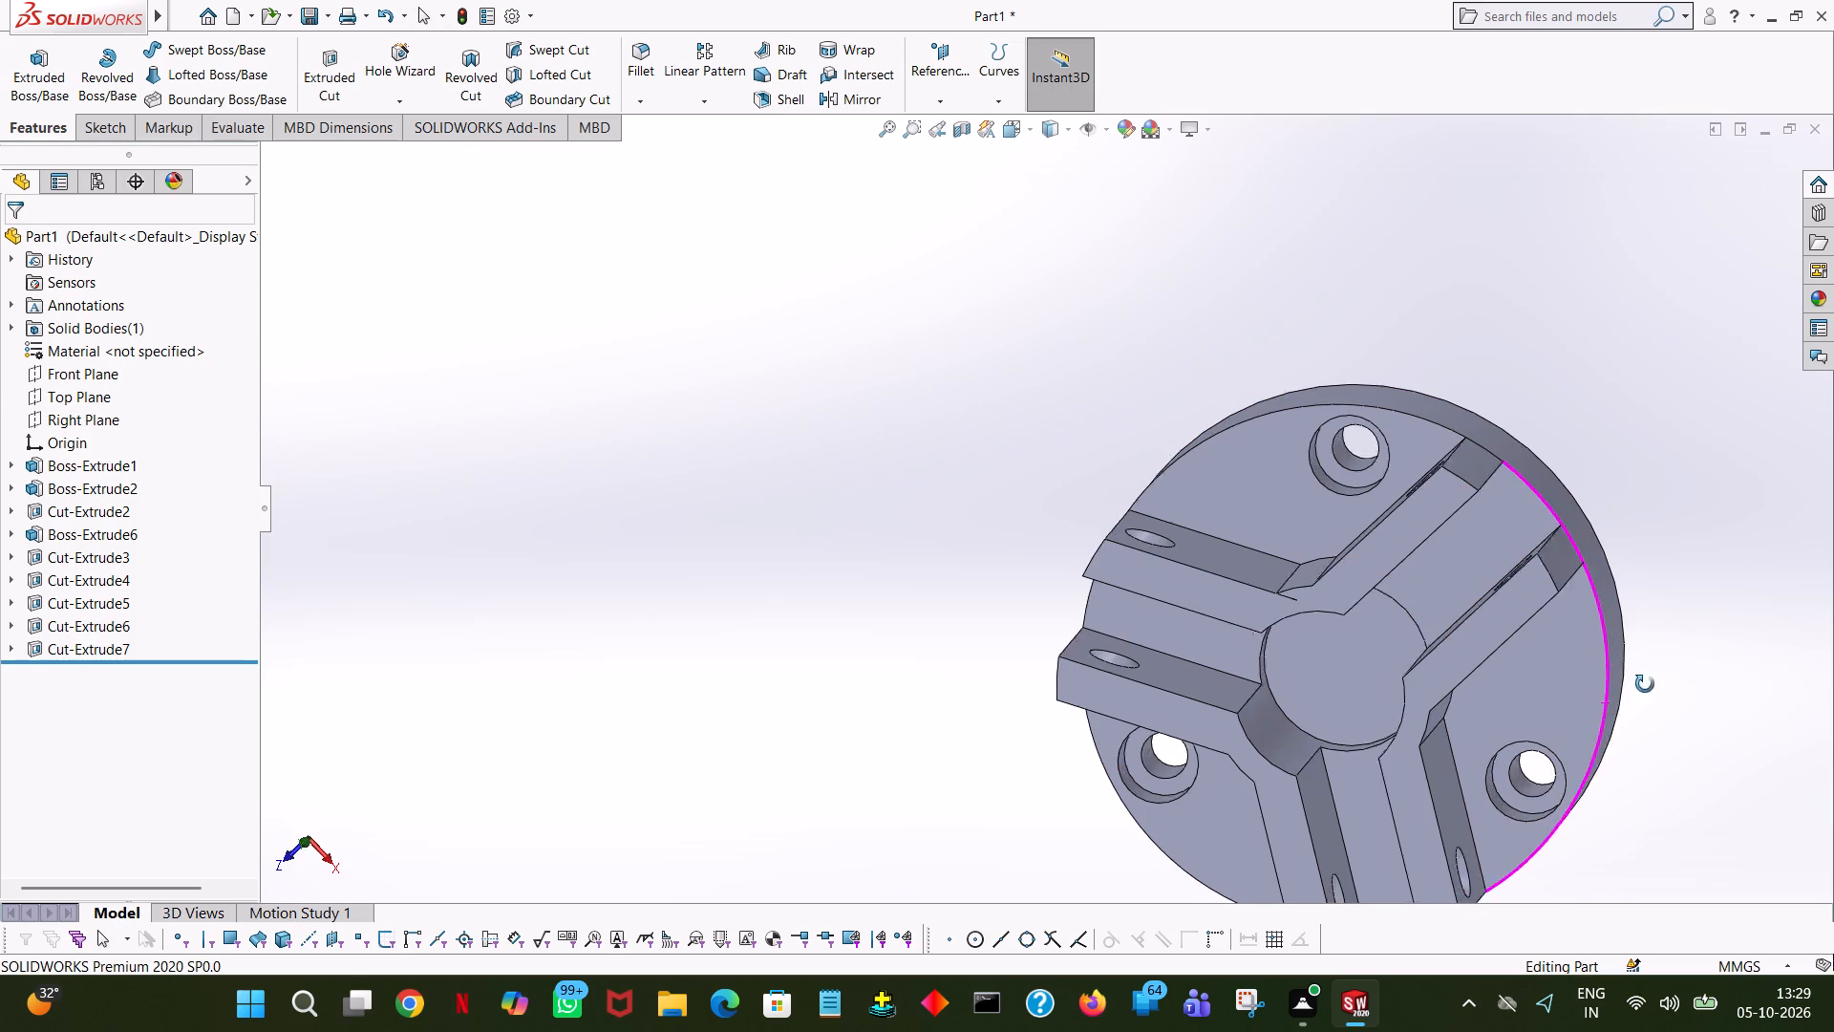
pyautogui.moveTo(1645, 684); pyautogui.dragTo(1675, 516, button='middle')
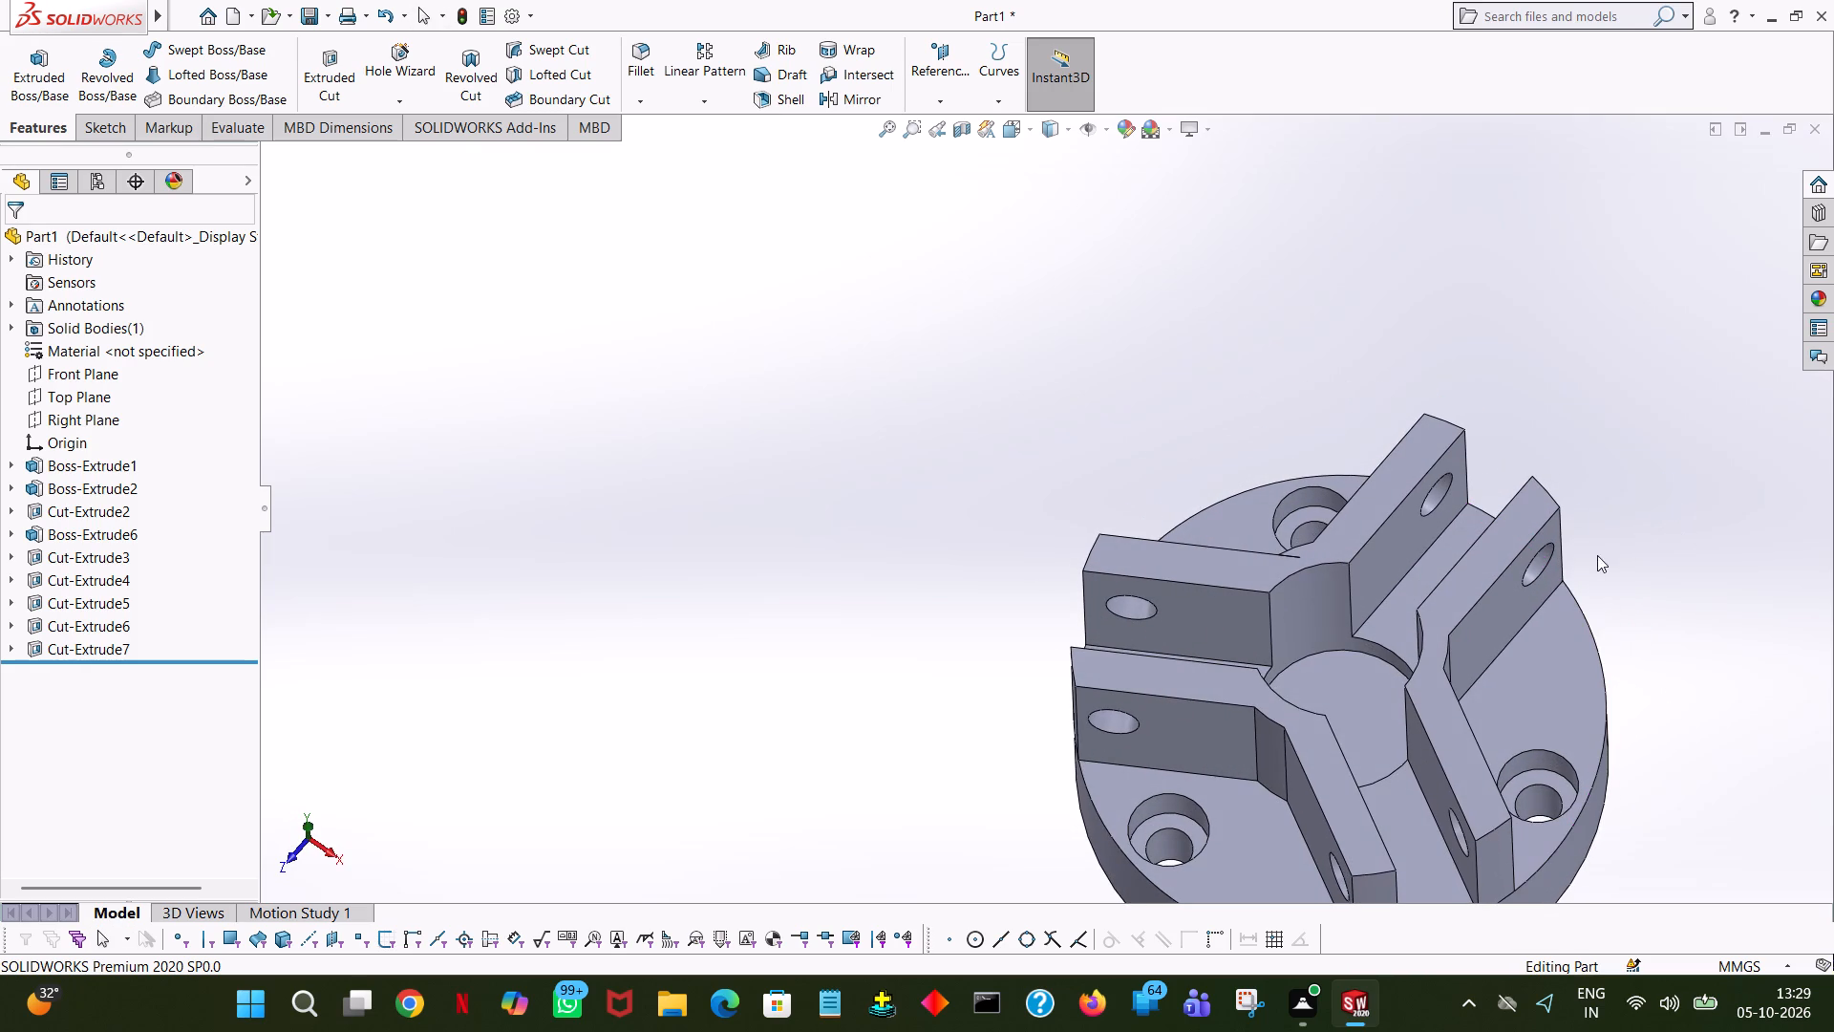
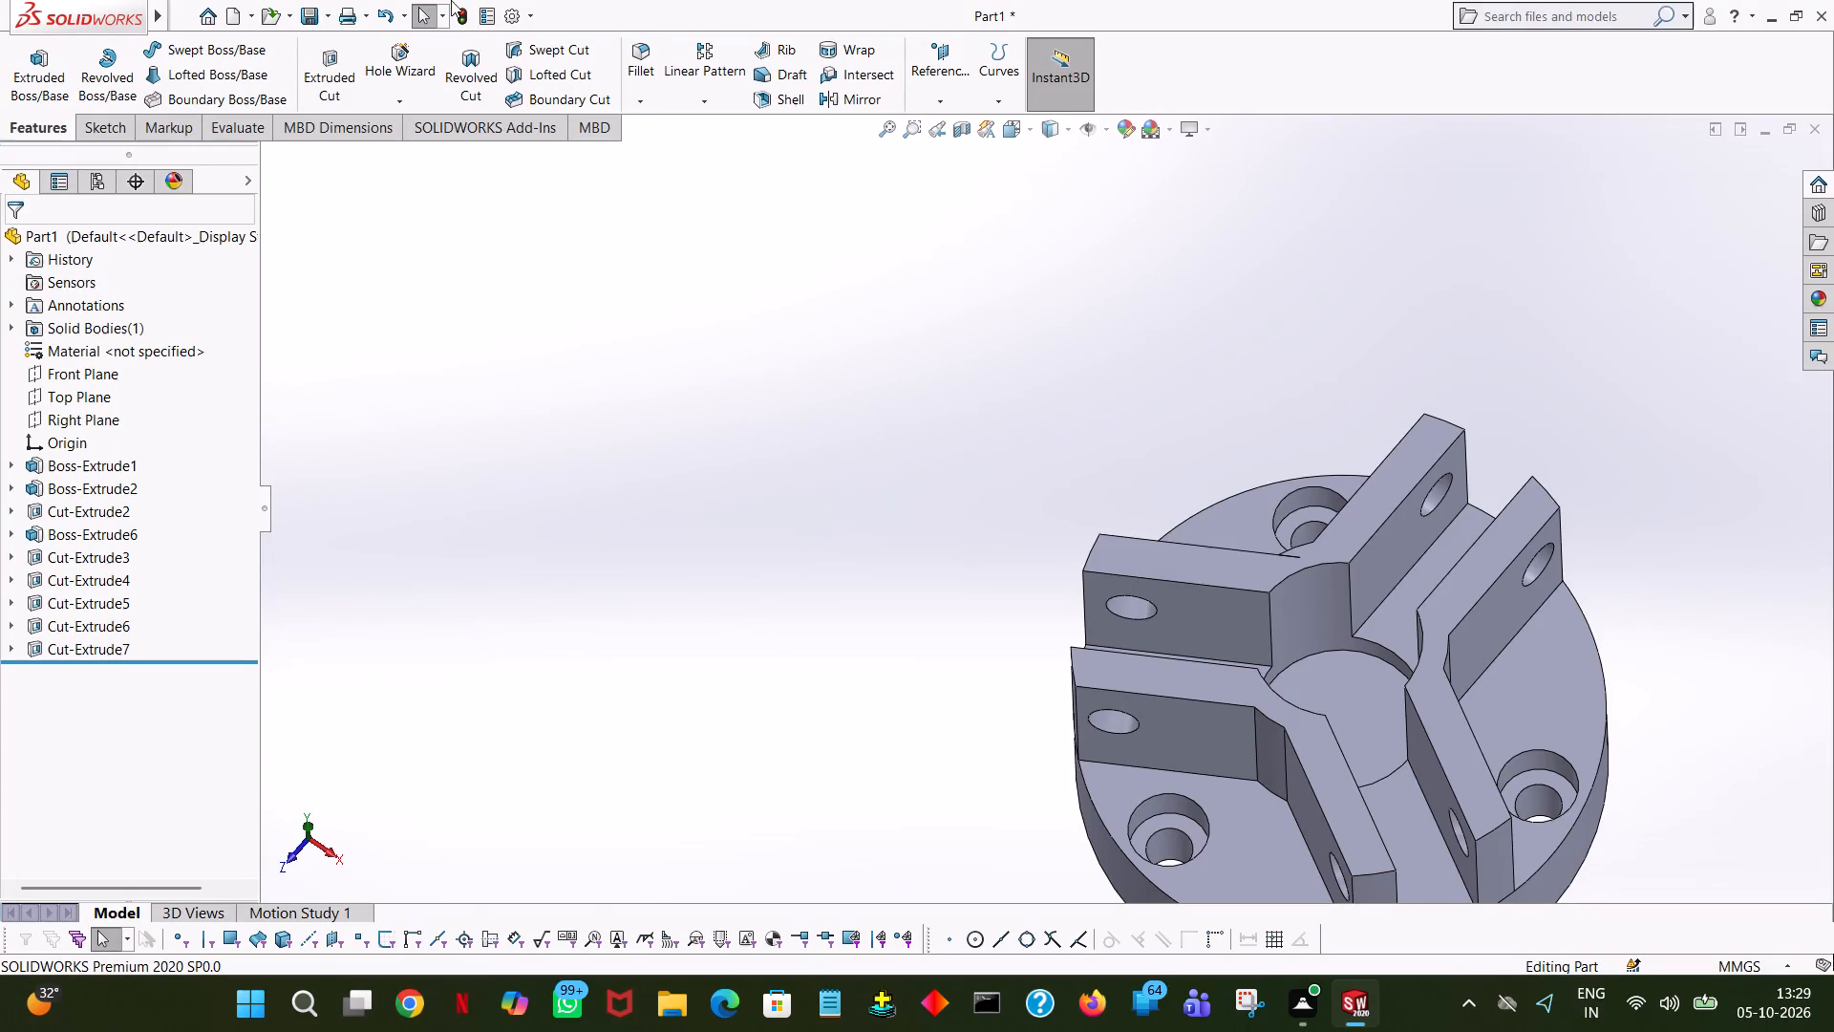
# Start a cut sketch on the hub's round central floor and draw an 8 mm radius circle centred on the origin.
pyautogui.click(318, 78)
pyautogui.moveTo(825, 323); pyautogui.dragTo(818, 507, button='middle')
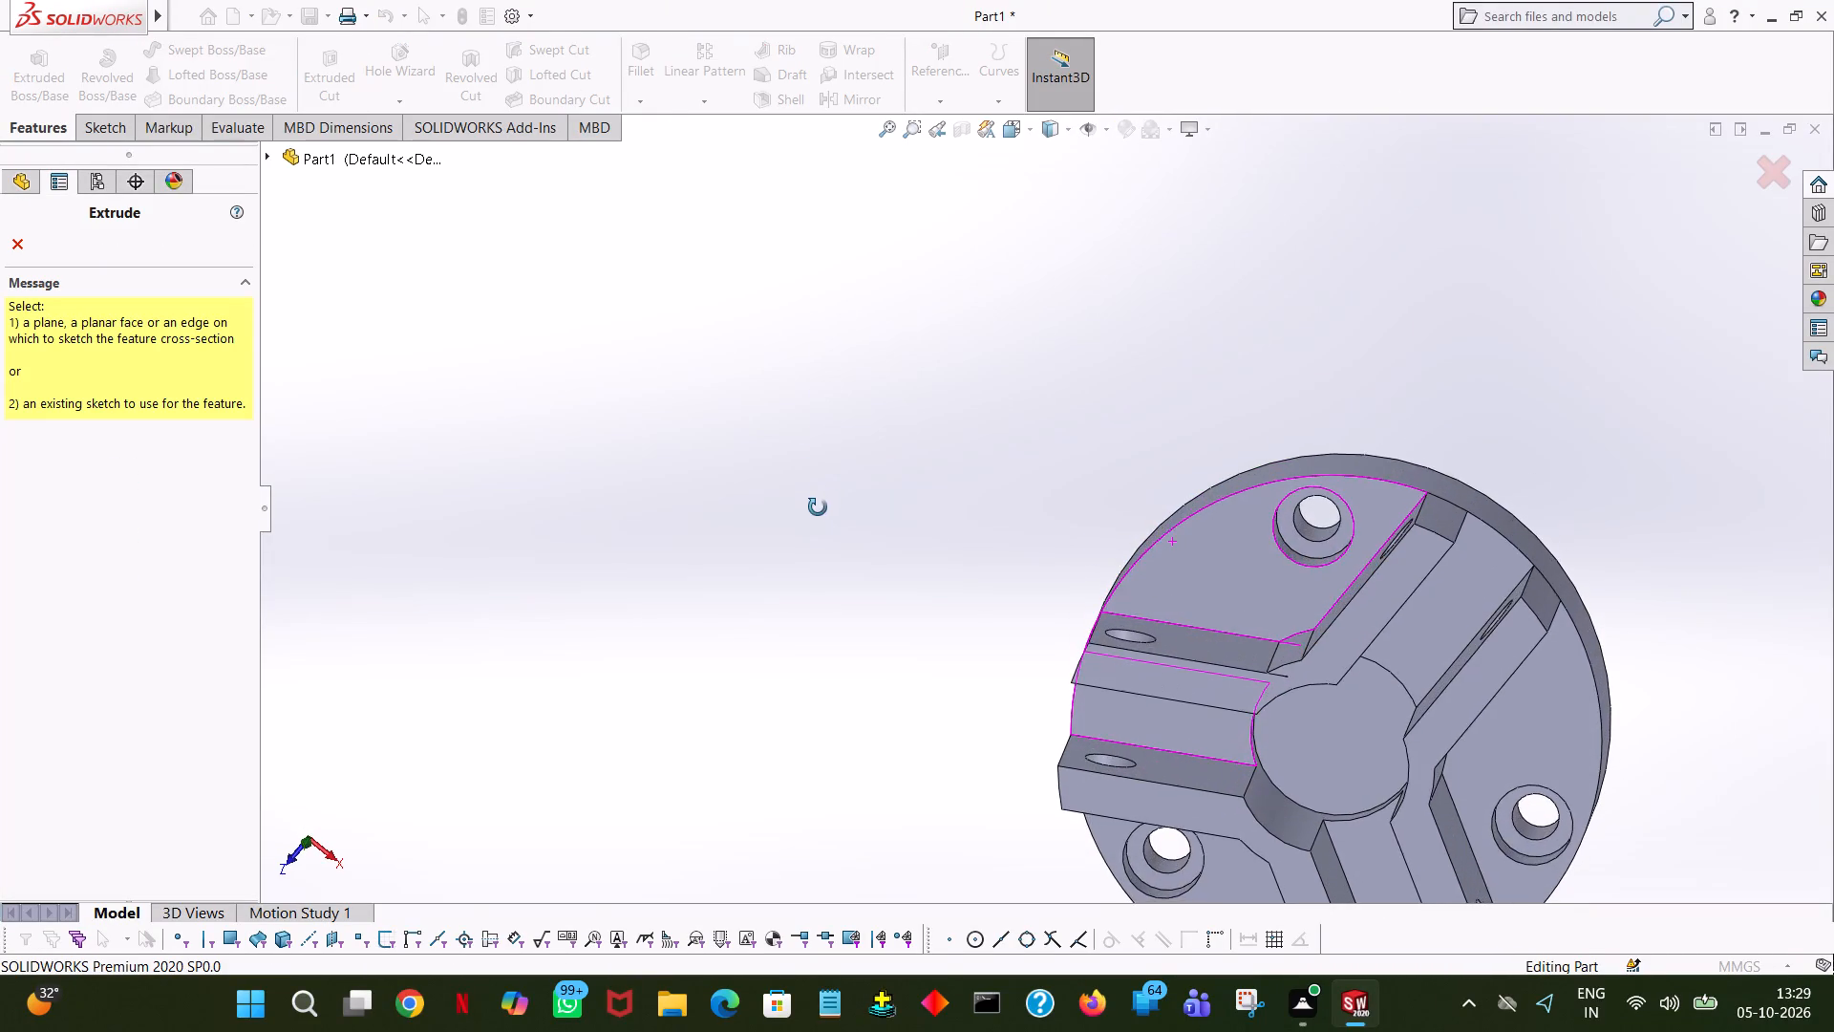
pyautogui.moveTo(818, 507); pyautogui.dragTo(830, 462, button='middle')
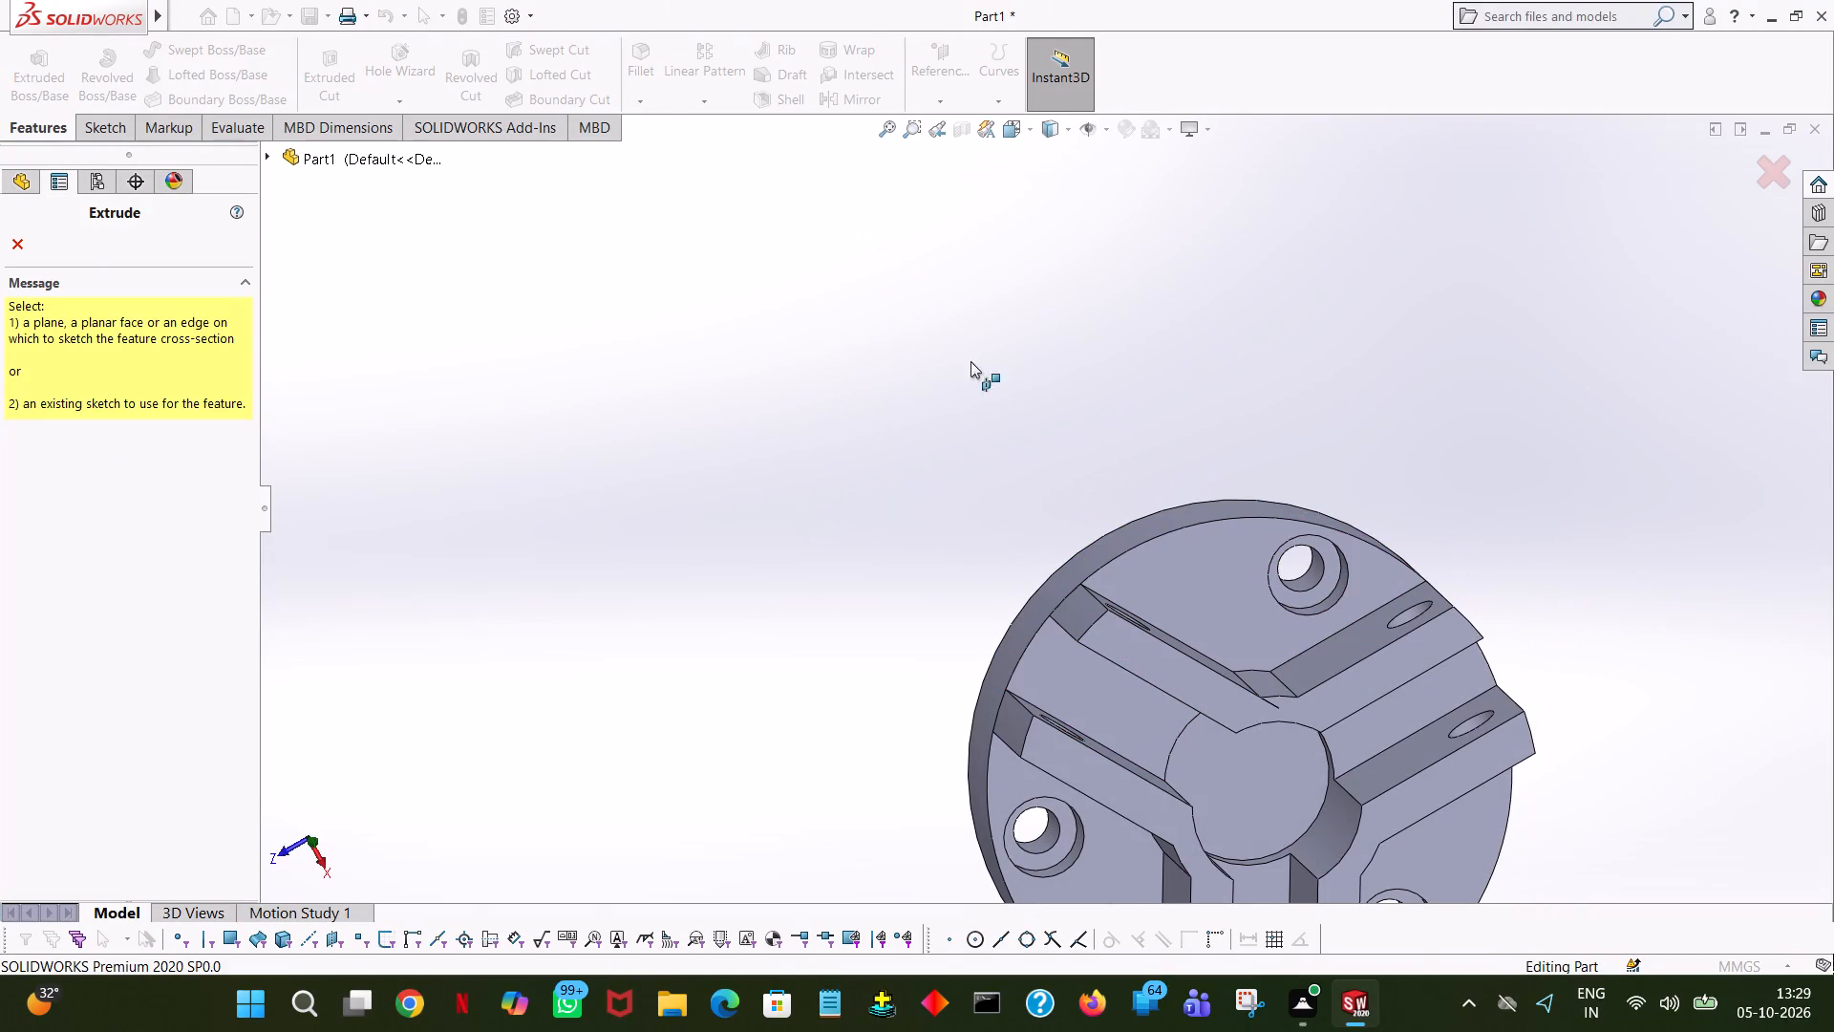
pyautogui.click(1278, 761)
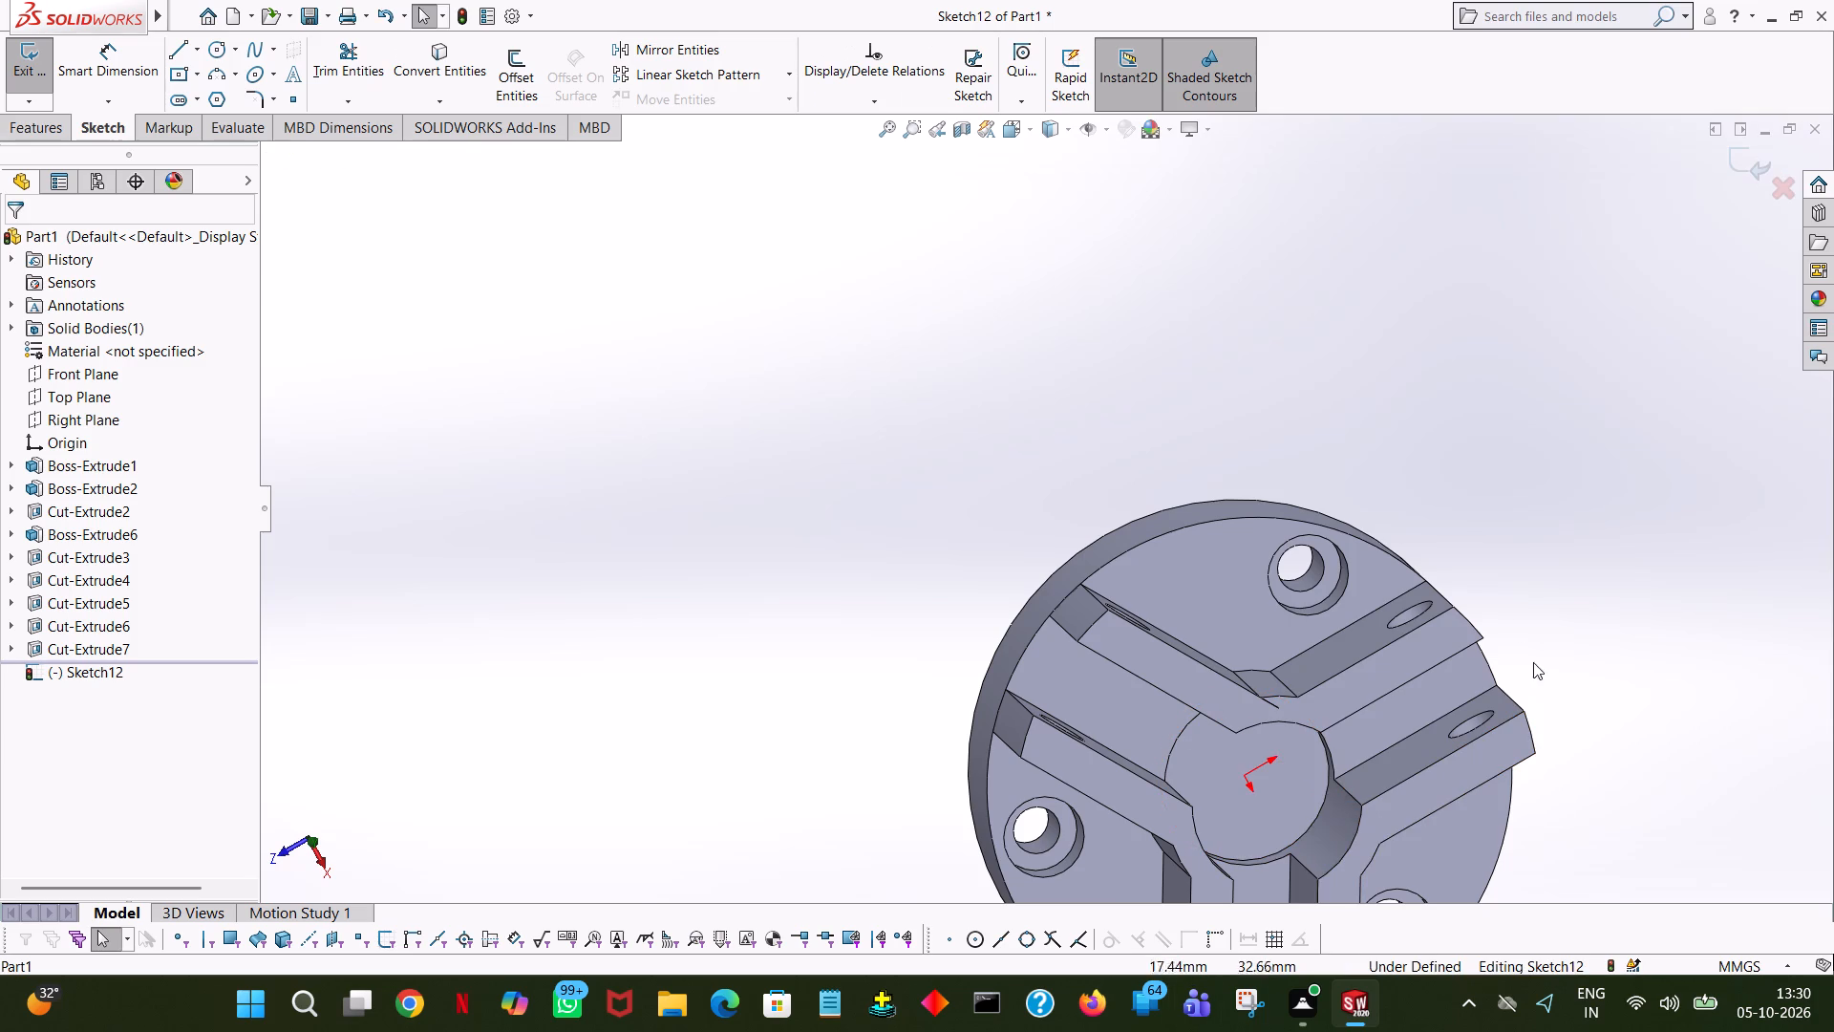
pyautogui.click(1028, 130)
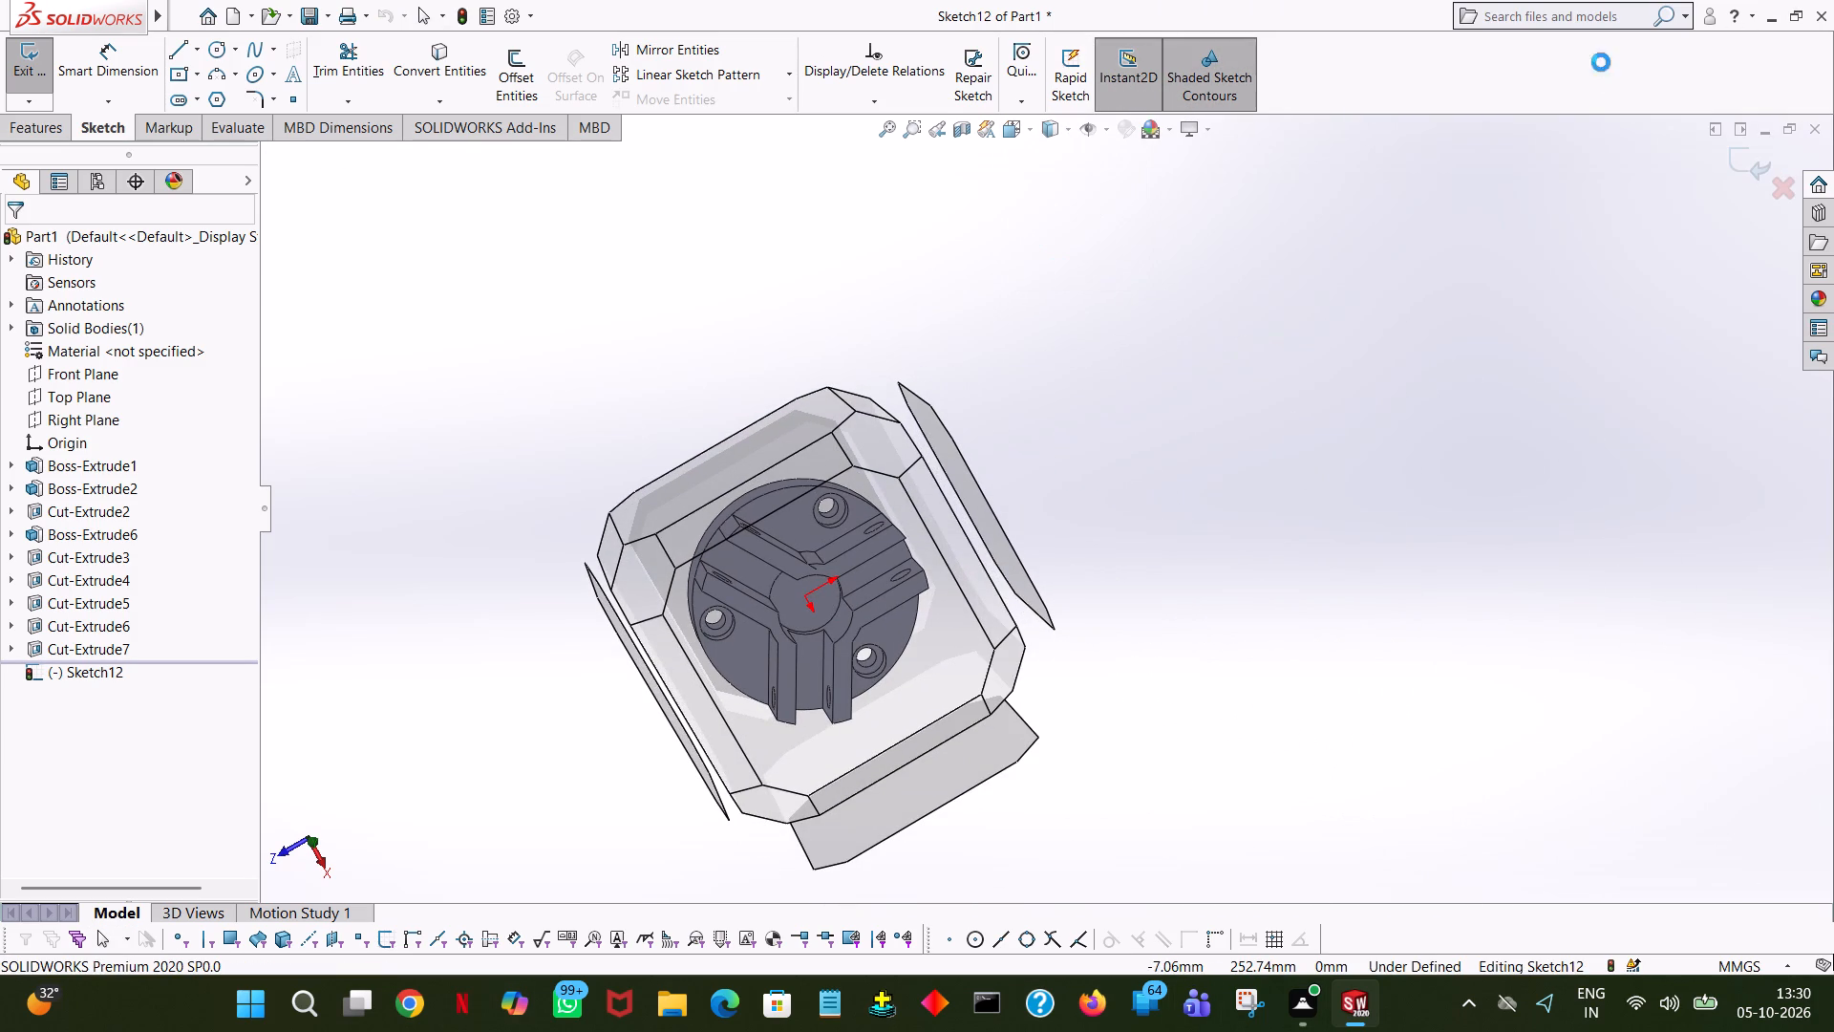
pyautogui.click(1031, 135)
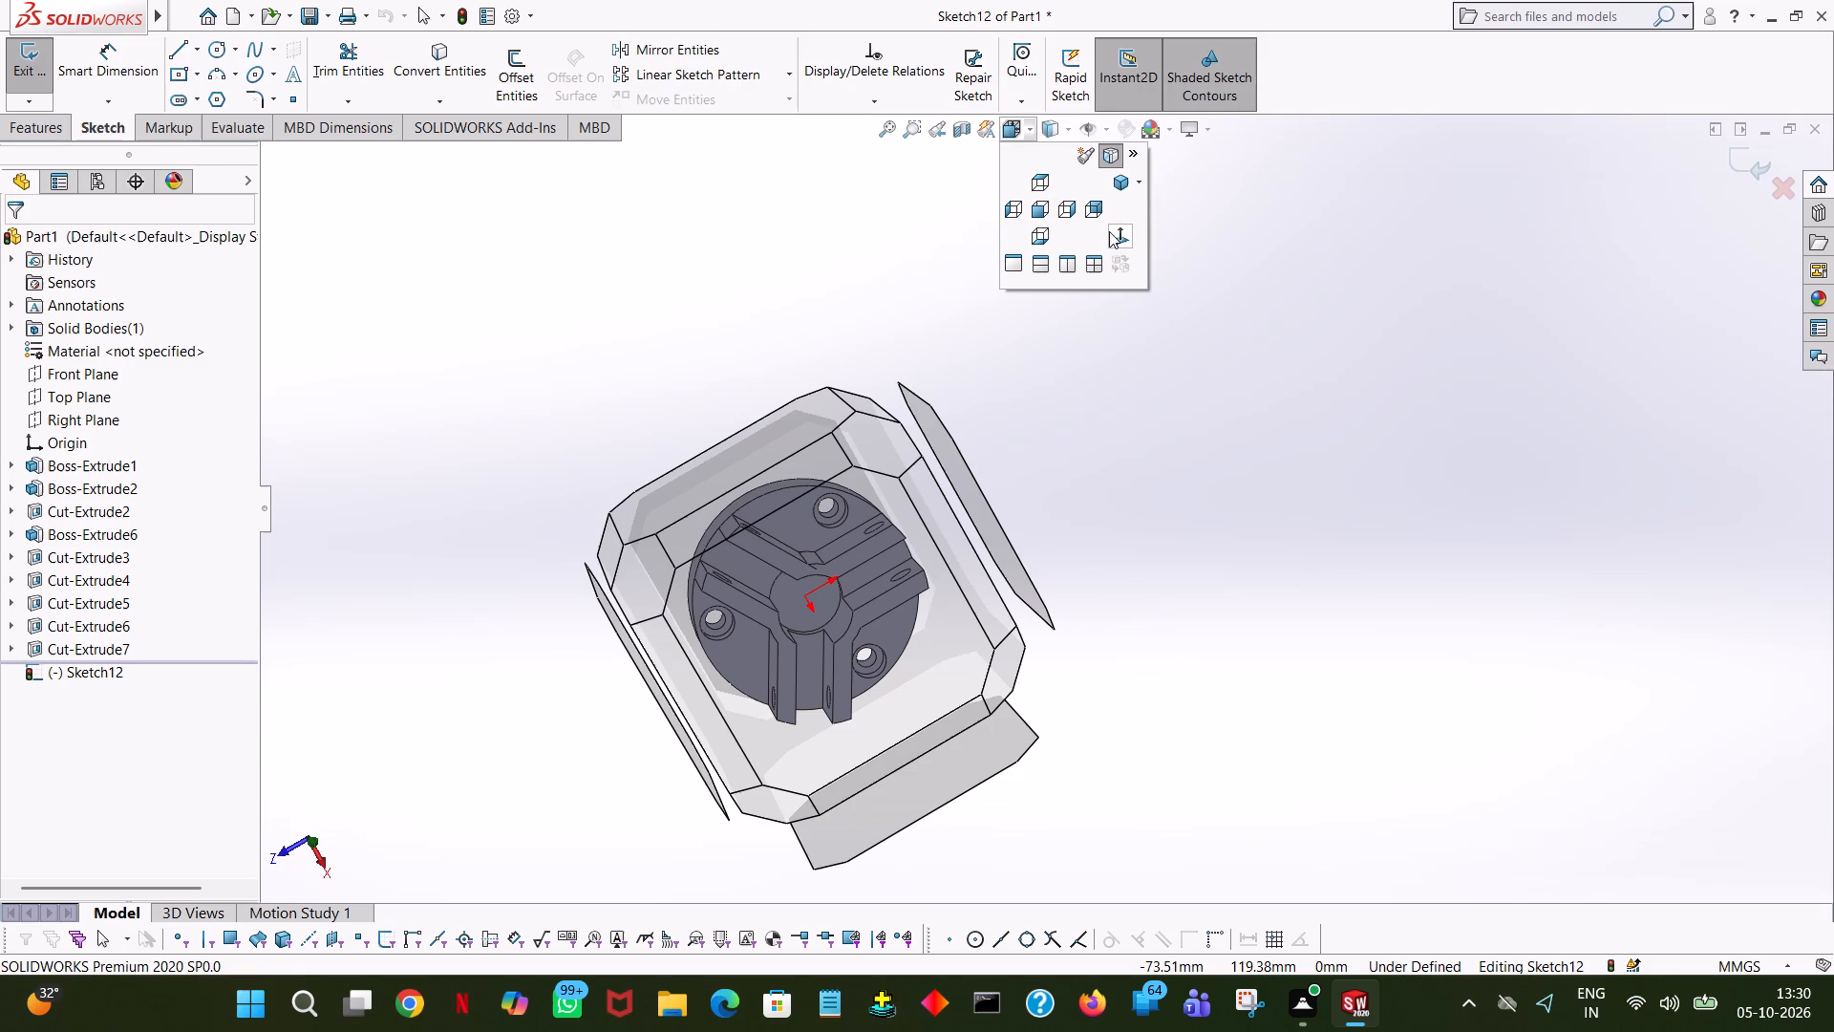
pyautogui.click(1109, 231)
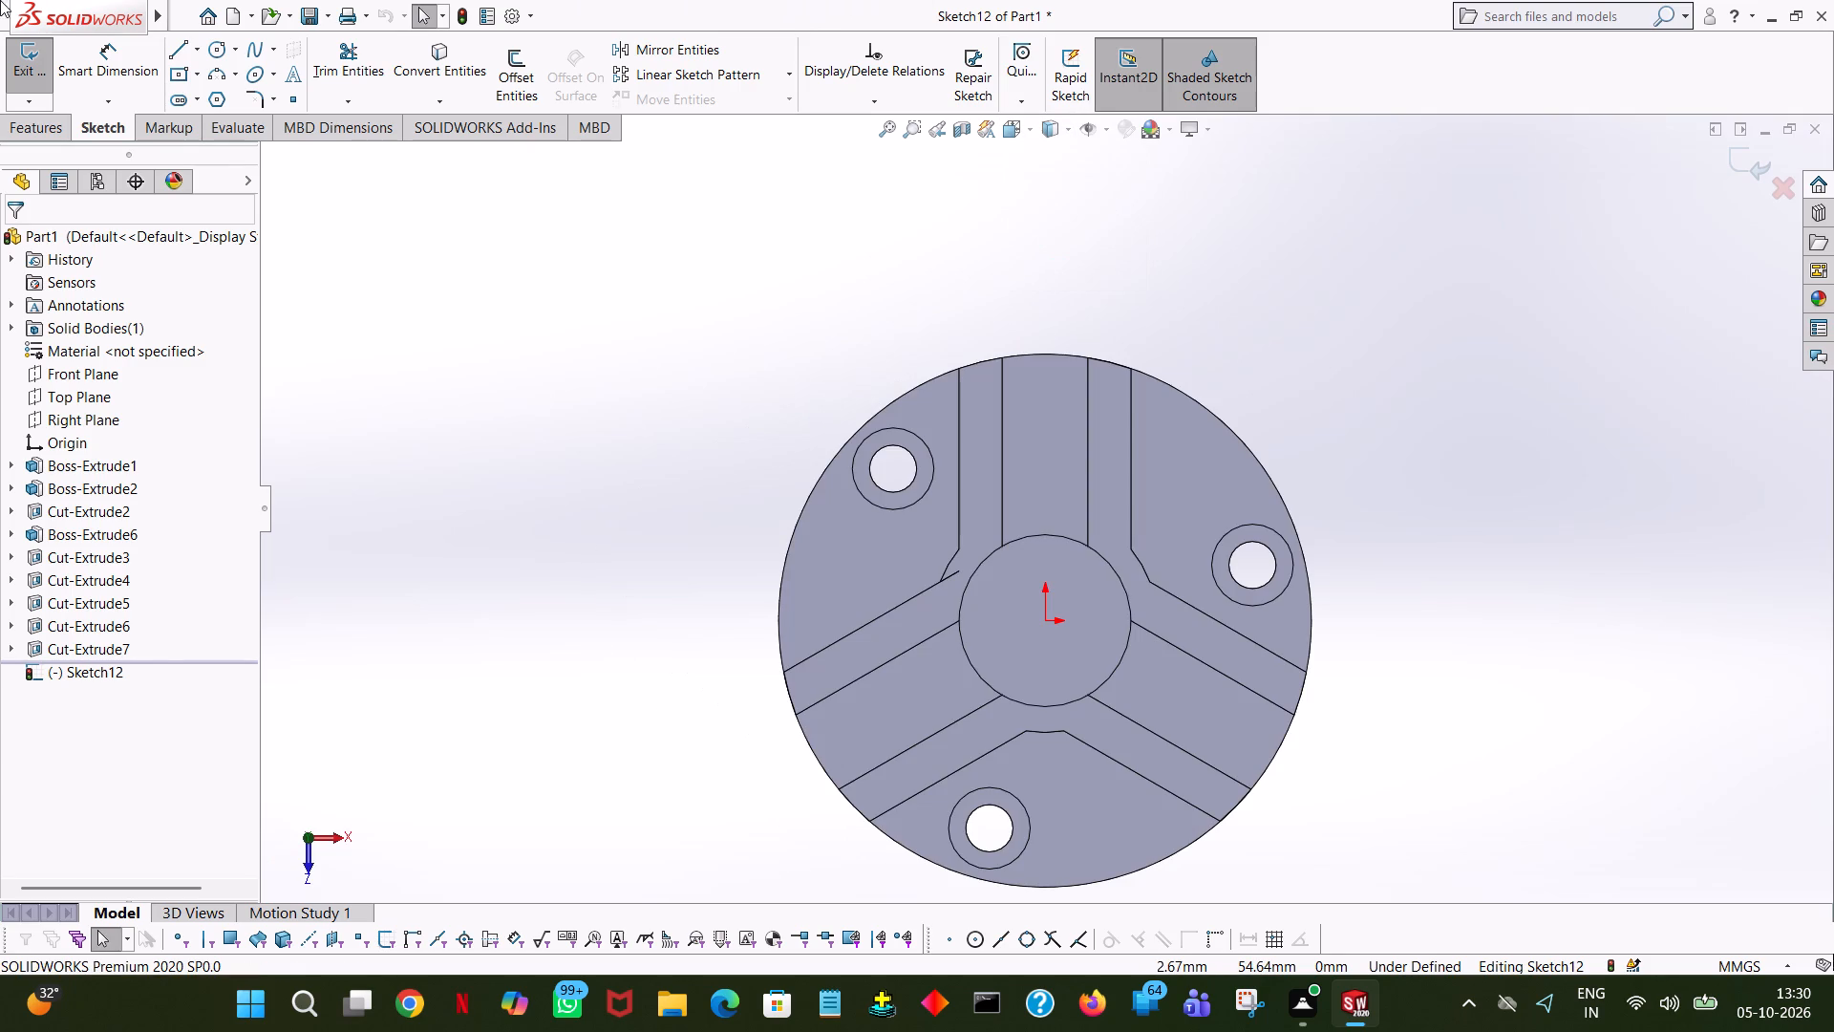
pyautogui.click(522, 174)
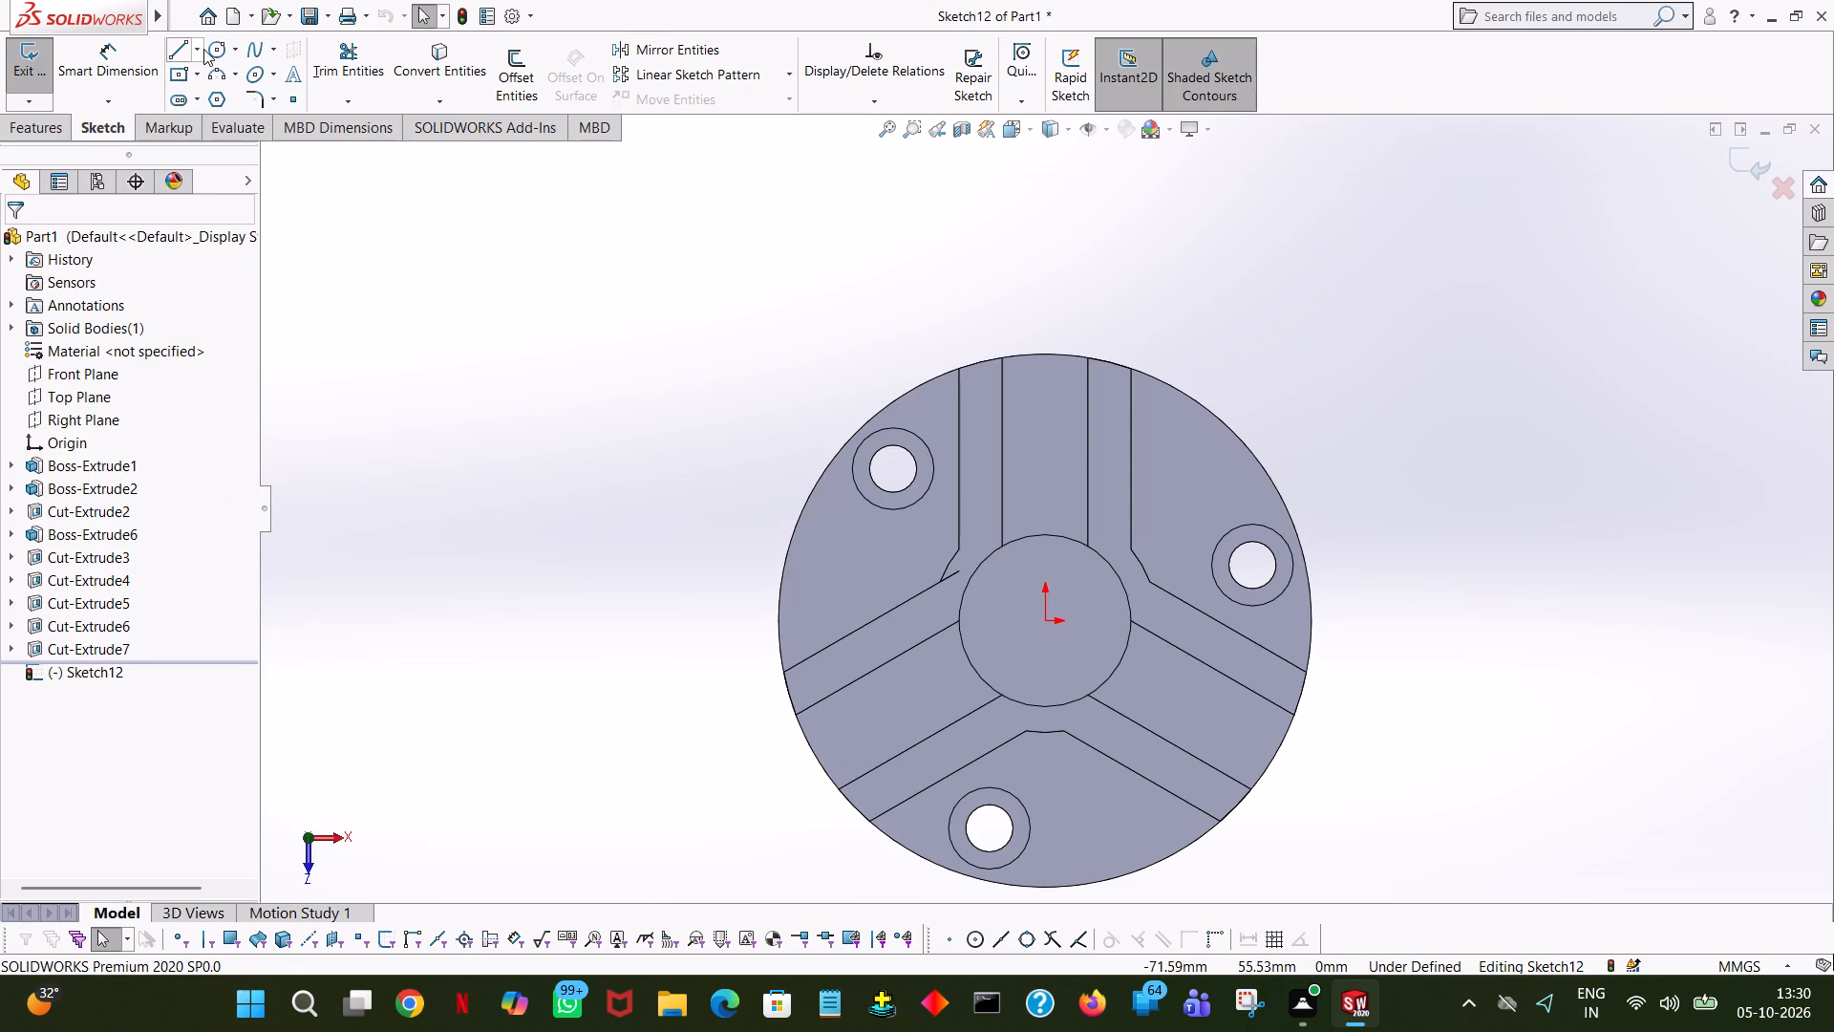
pyautogui.click(216, 48)
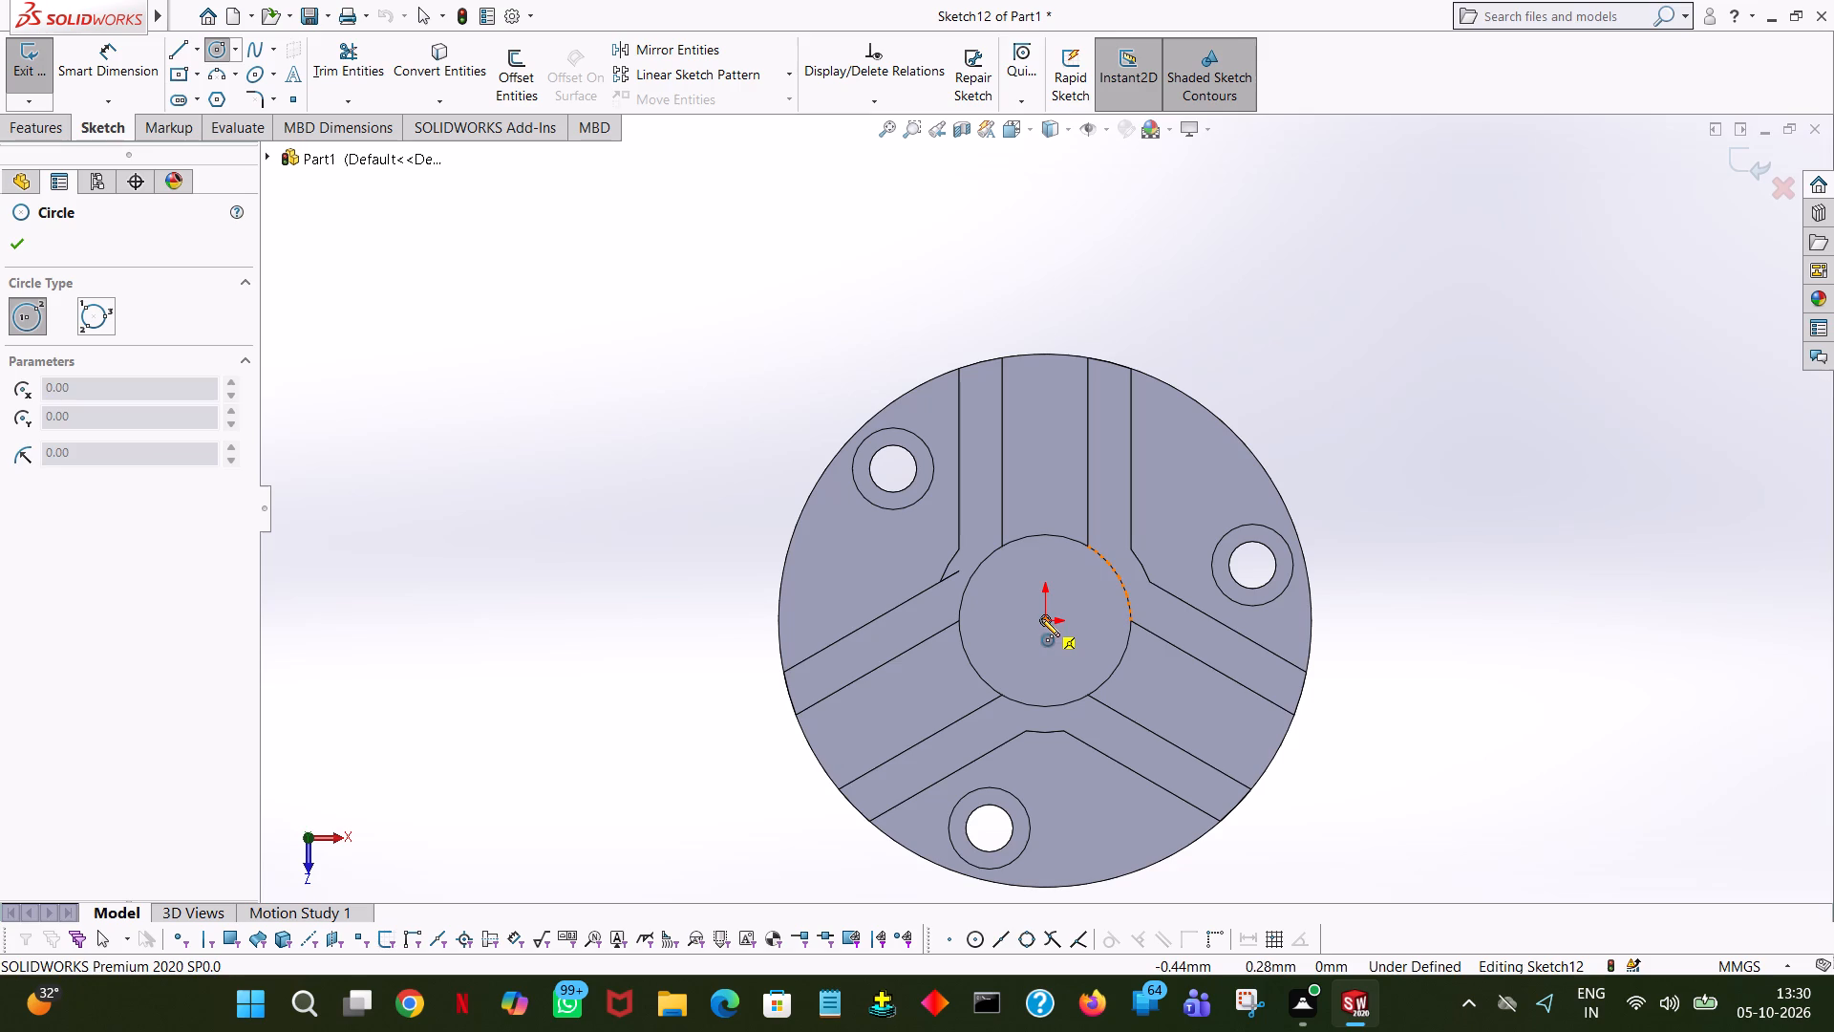
pyautogui.click(1041, 618)
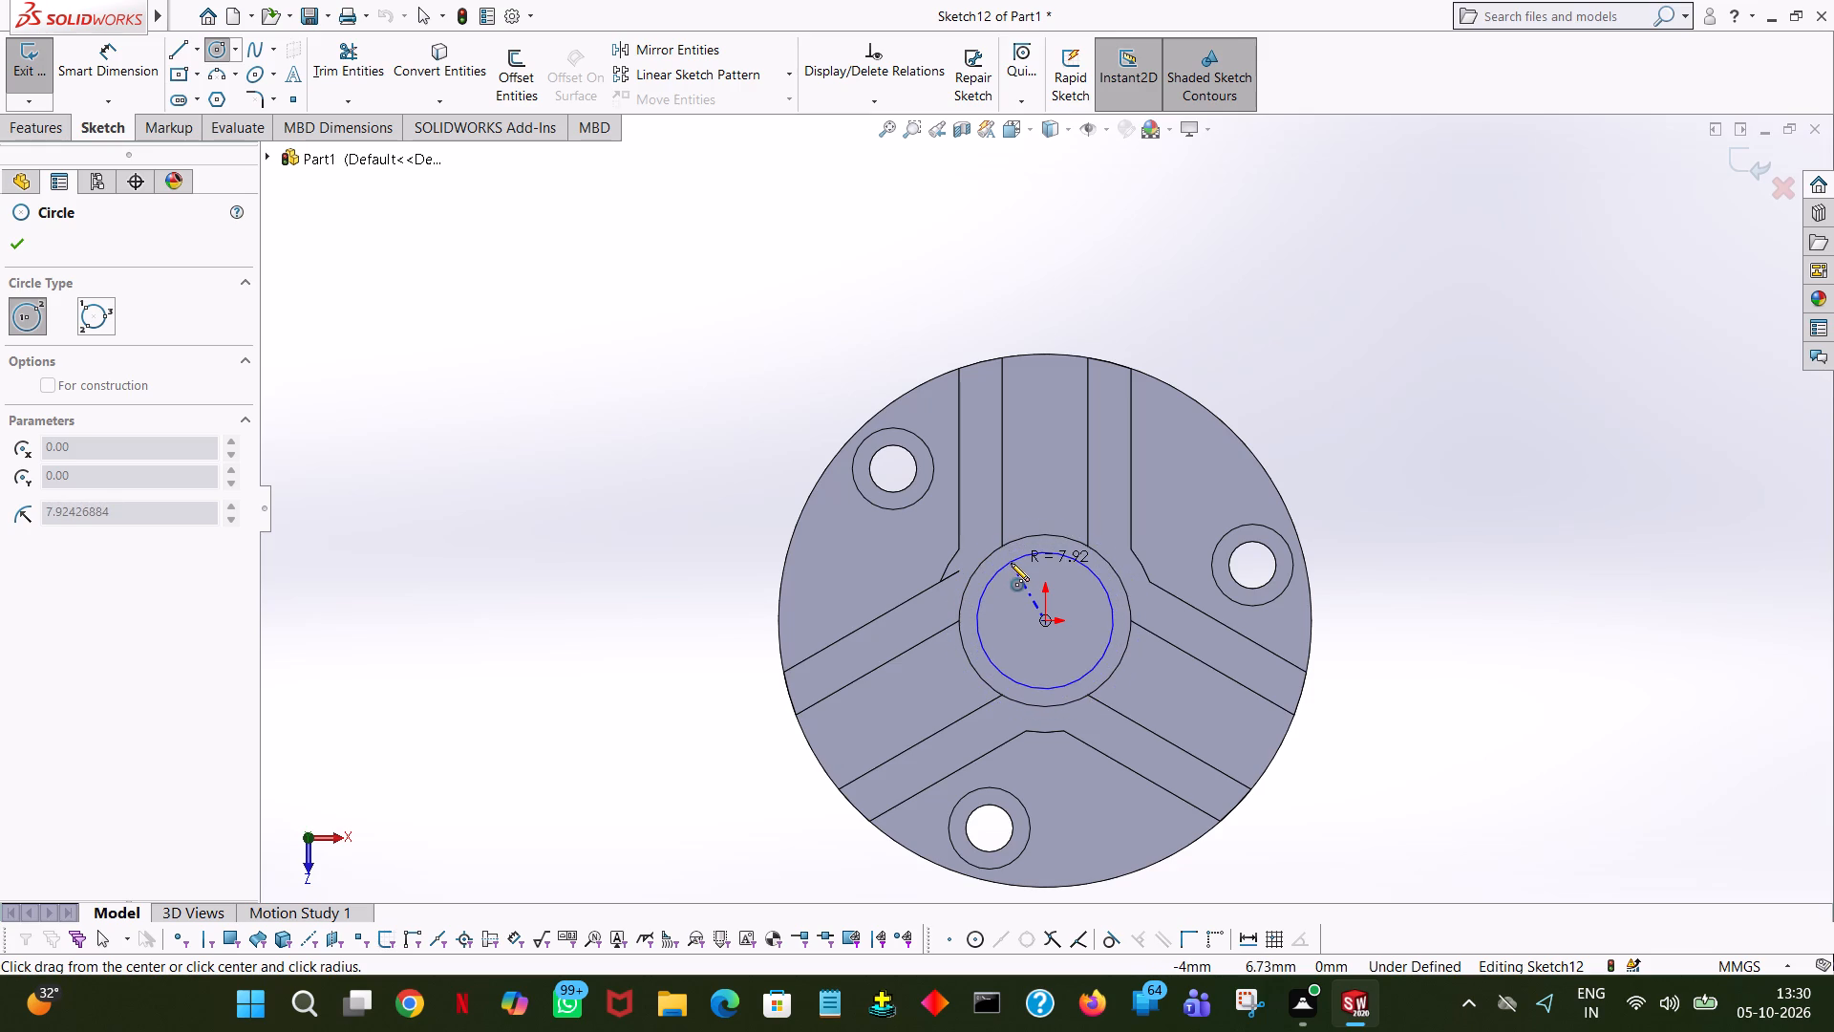
pyautogui.click(1015, 552)
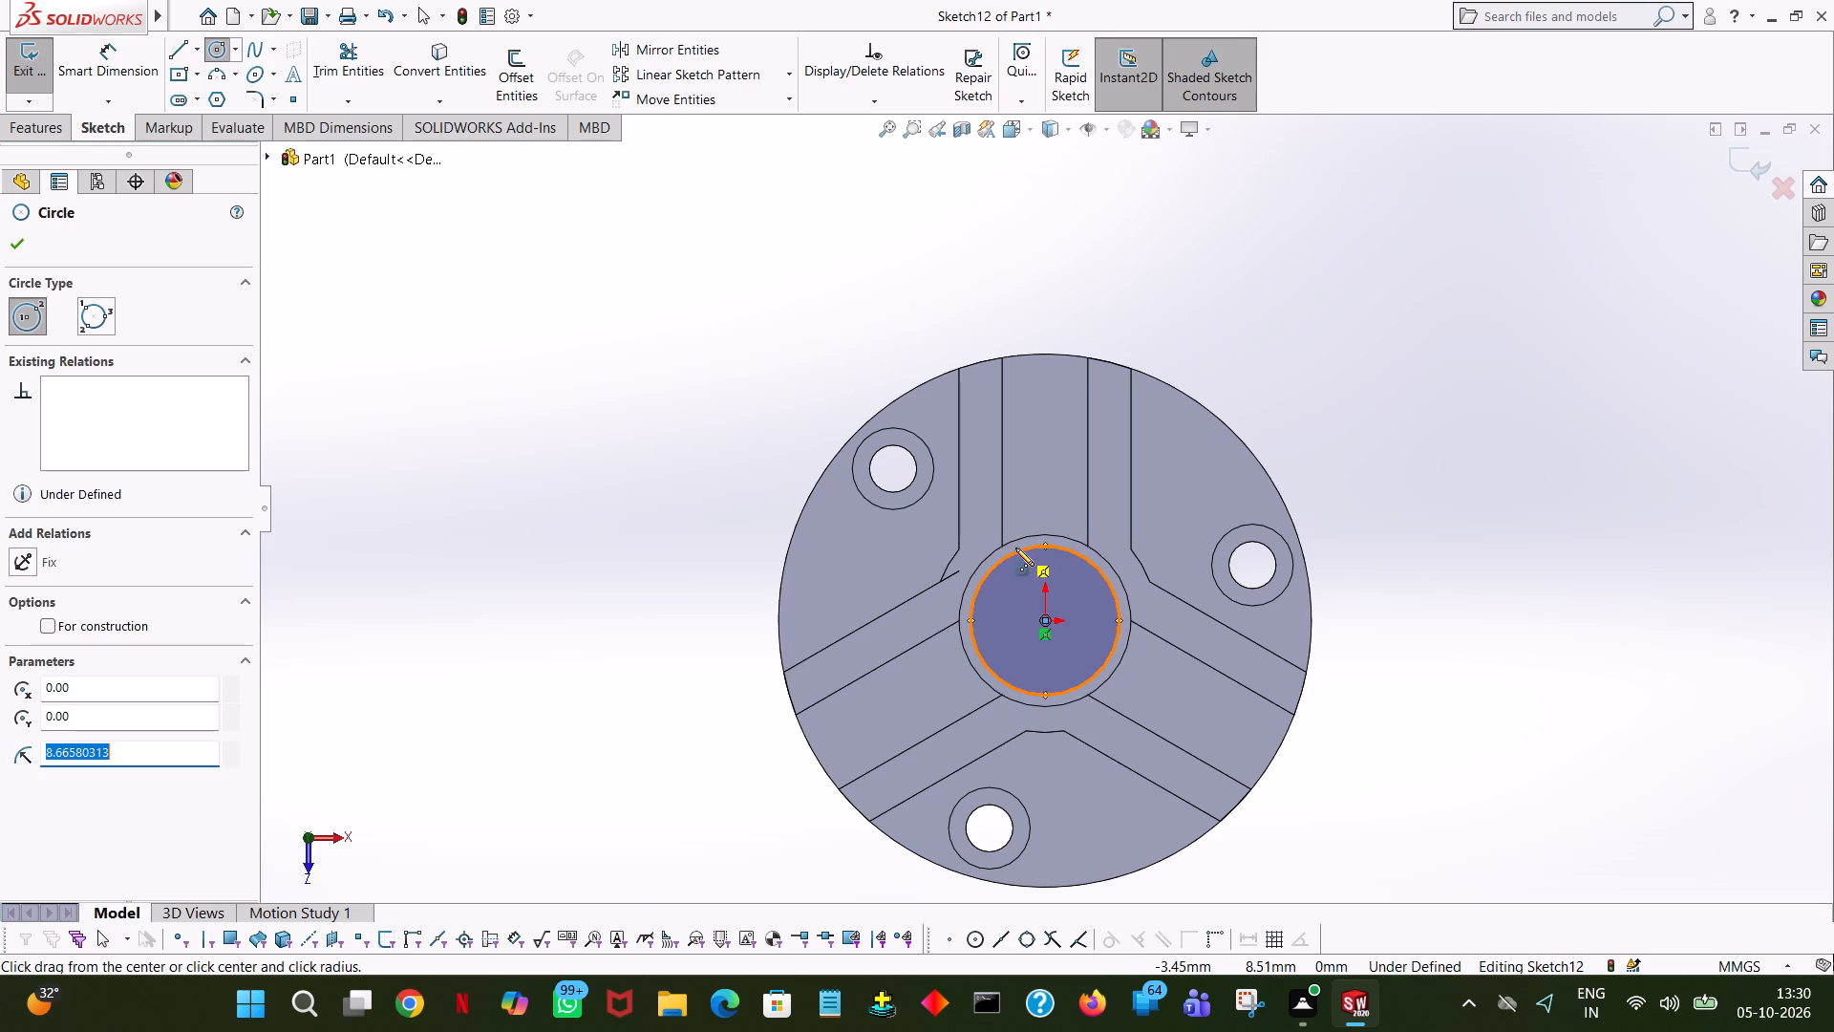
pyautogui.press('8')
pyautogui.press('Return')
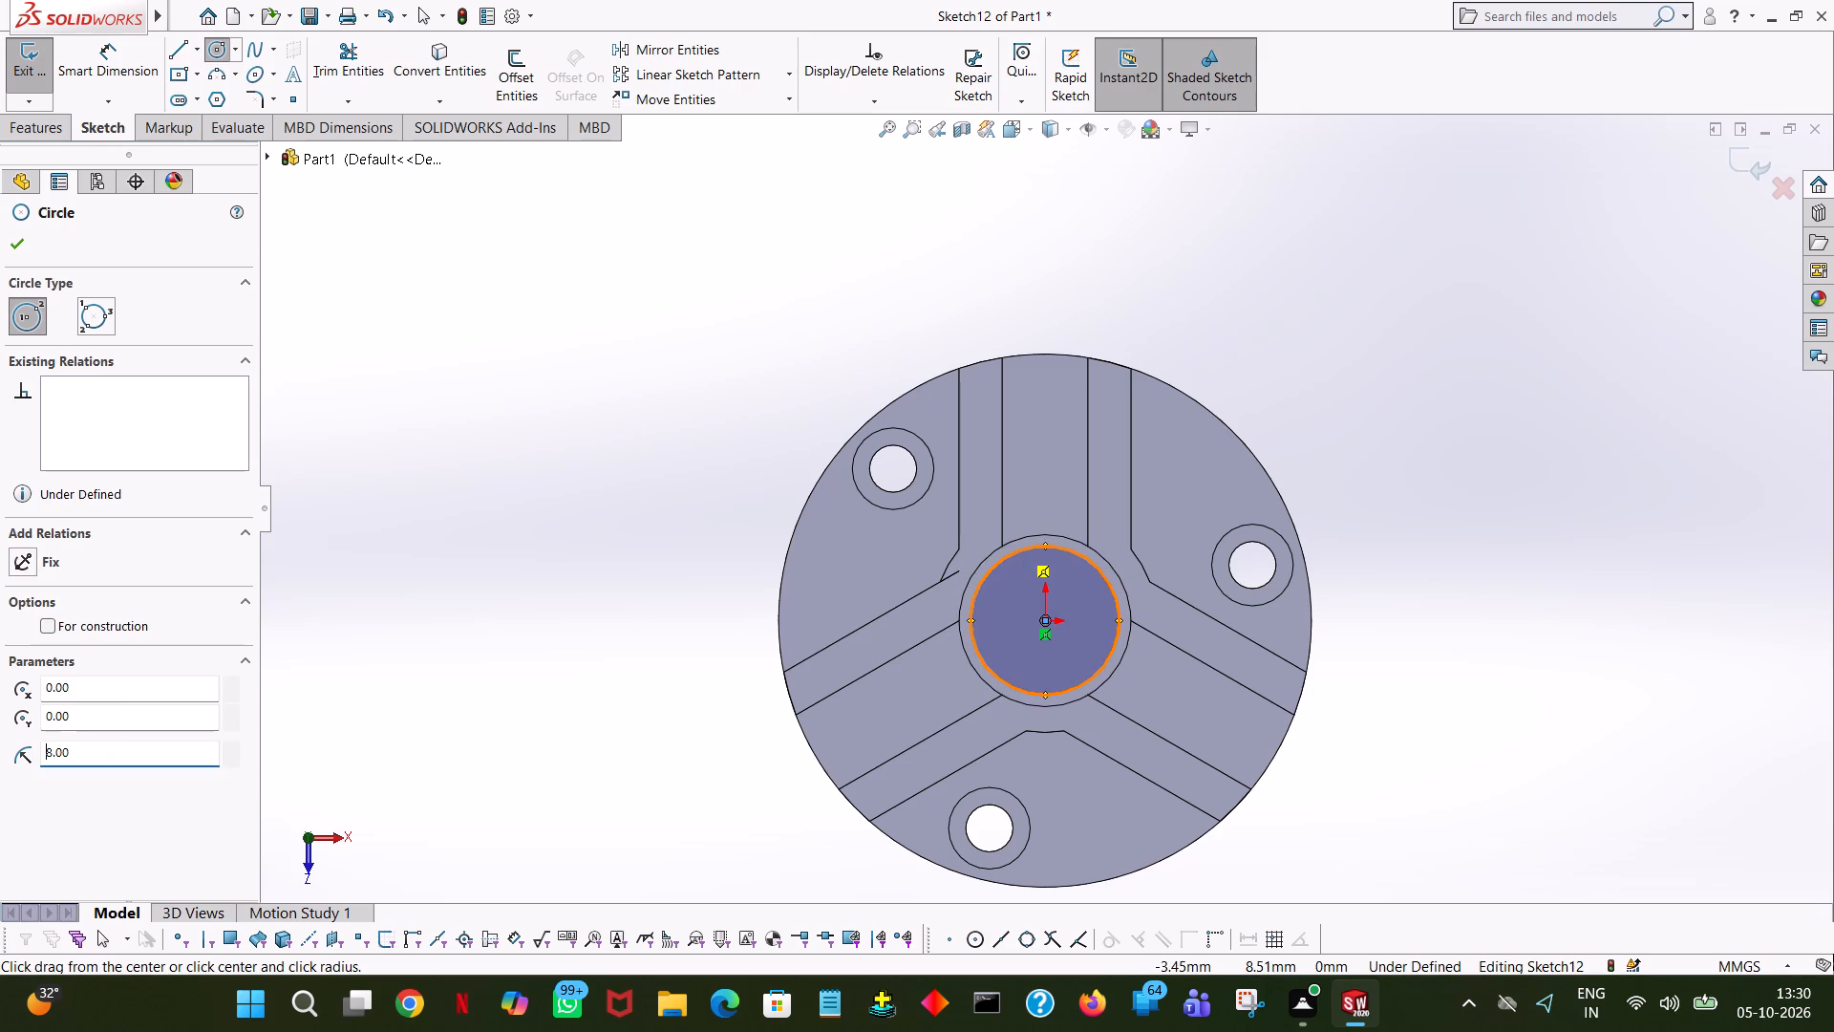
pyautogui.click(17, 246)
# Extrude-cut the central circle 32 mm blind down through the base.
pyautogui.moveTo(546, 379); pyautogui.dragTo(583, 169, button='middle')
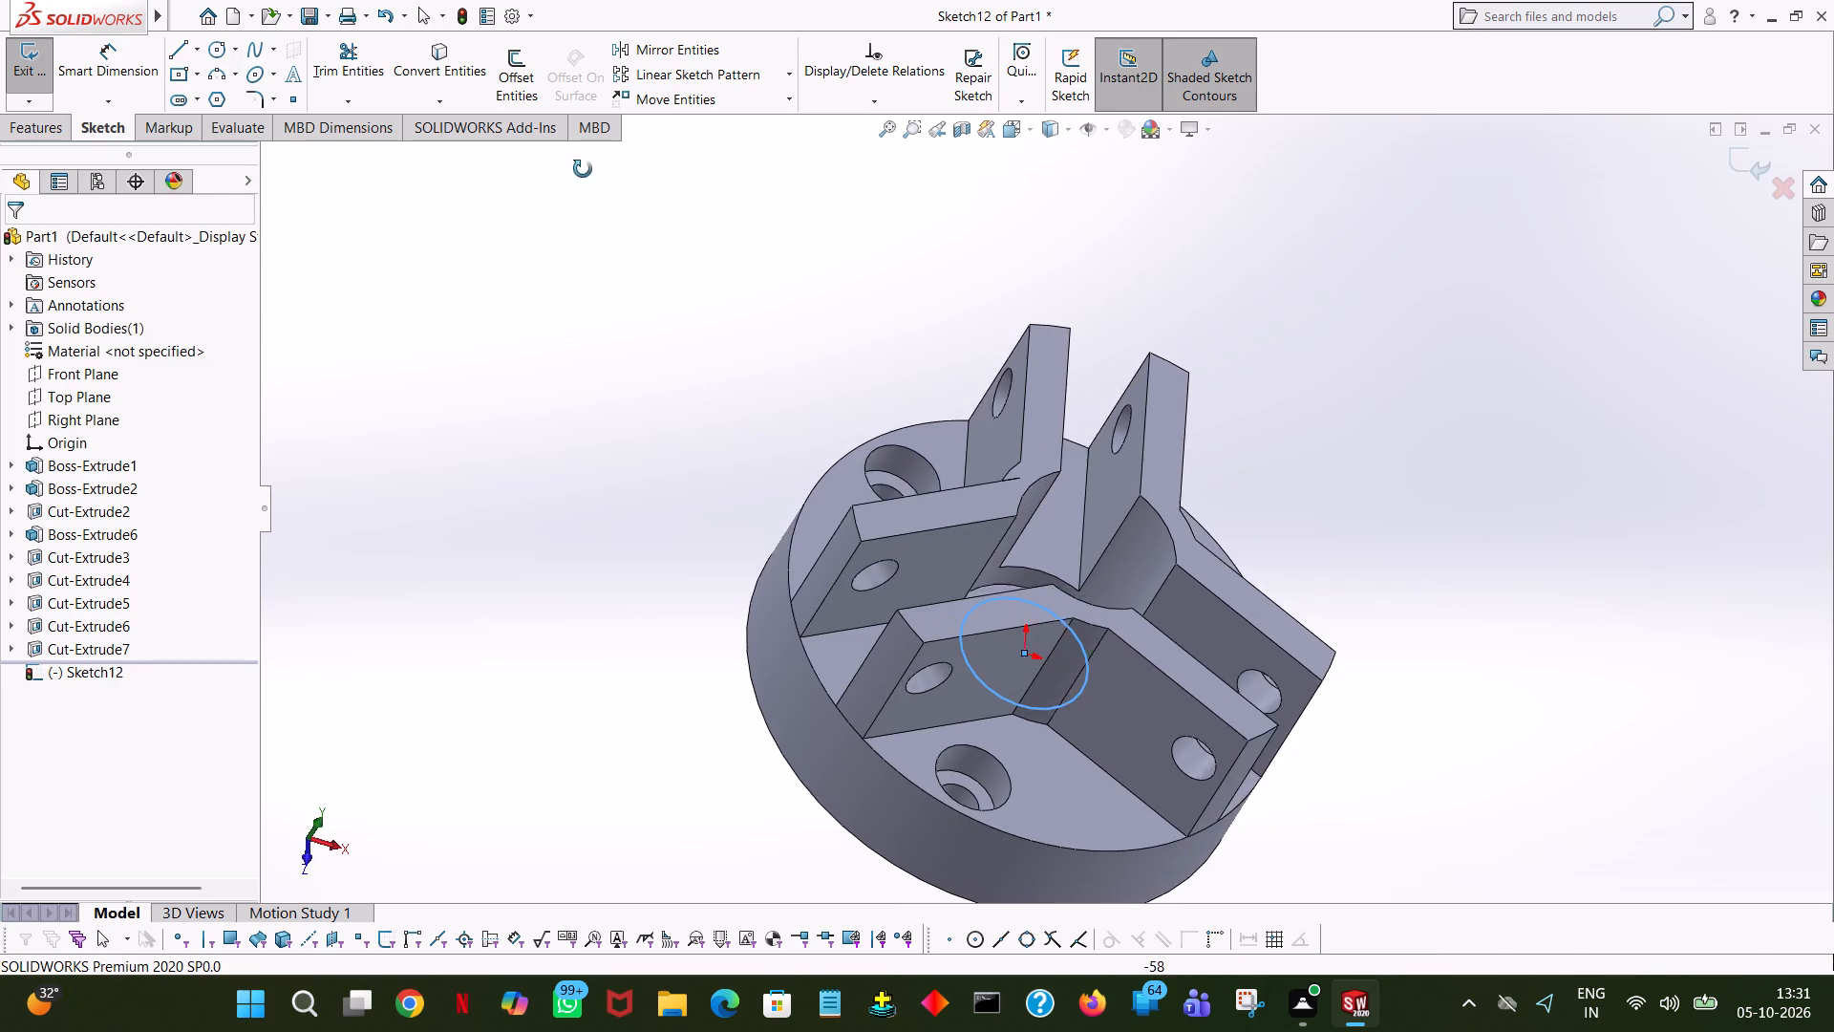
pyautogui.moveTo(583, 169); pyautogui.dragTo(586, 164, button='middle')
pyautogui.click(41, 129)
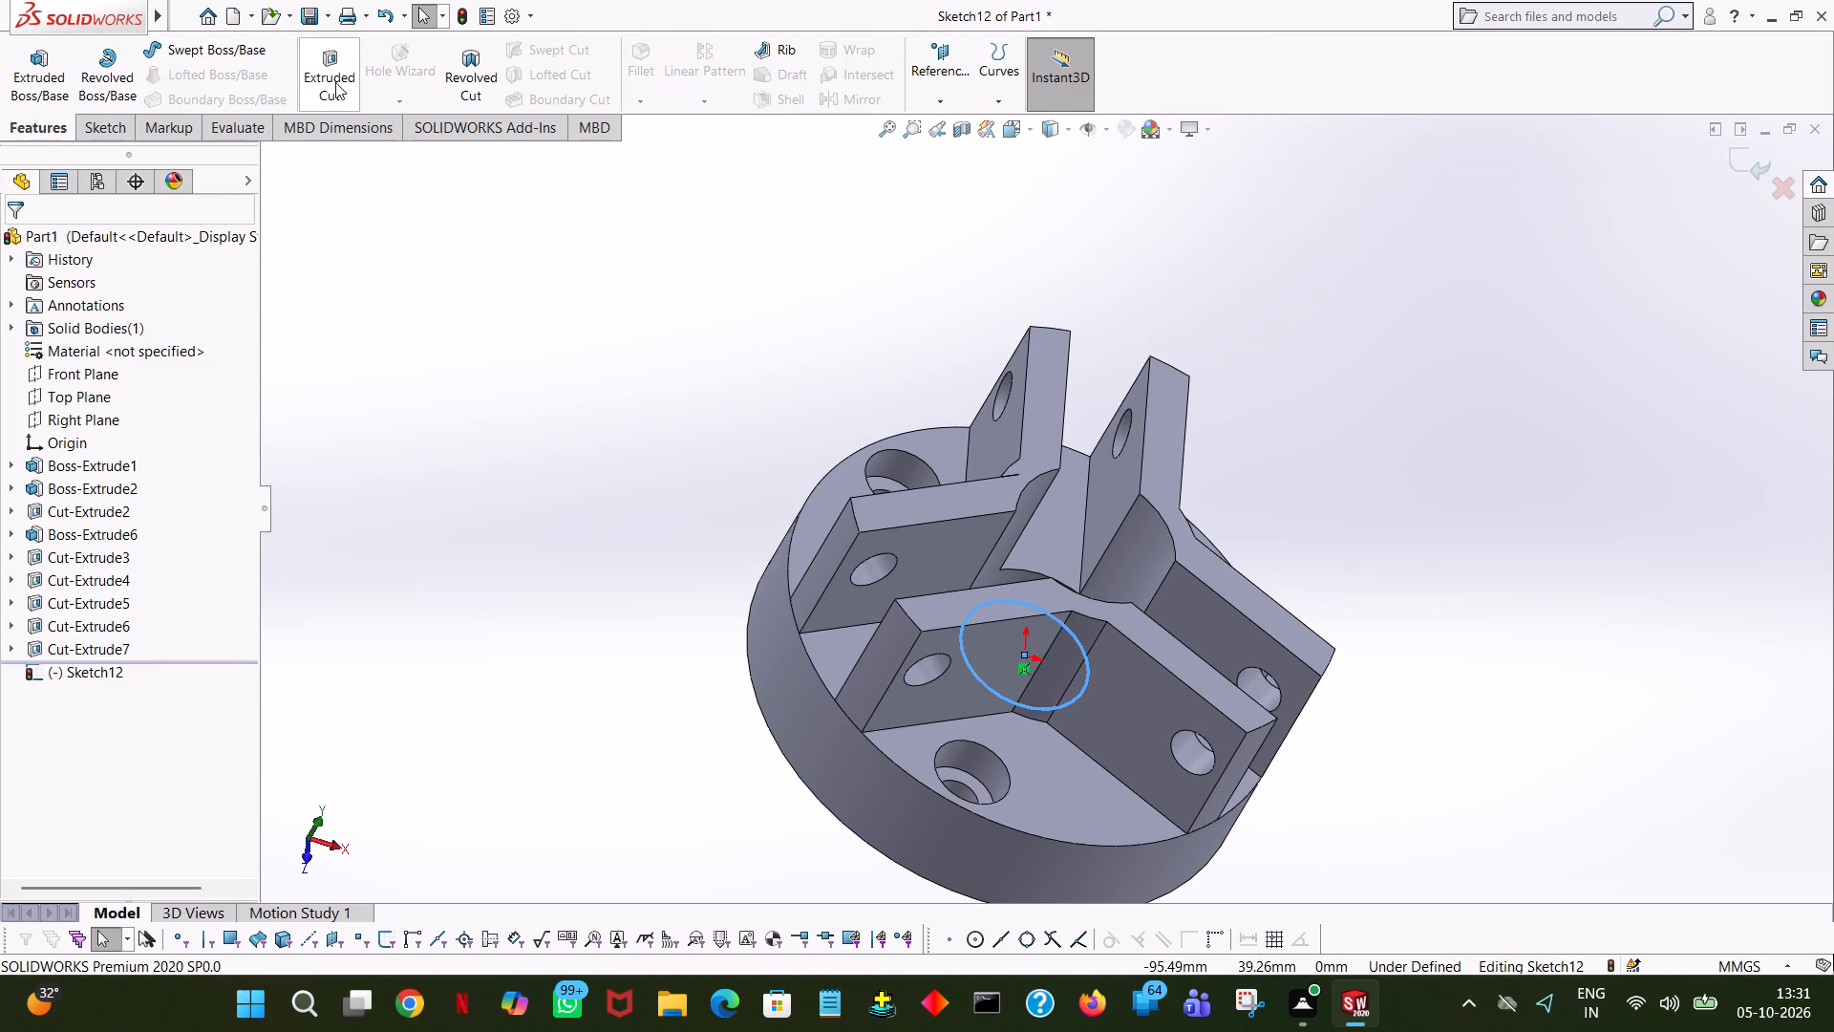
pyautogui.click(335, 82)
pyautogui.click(14, 240)
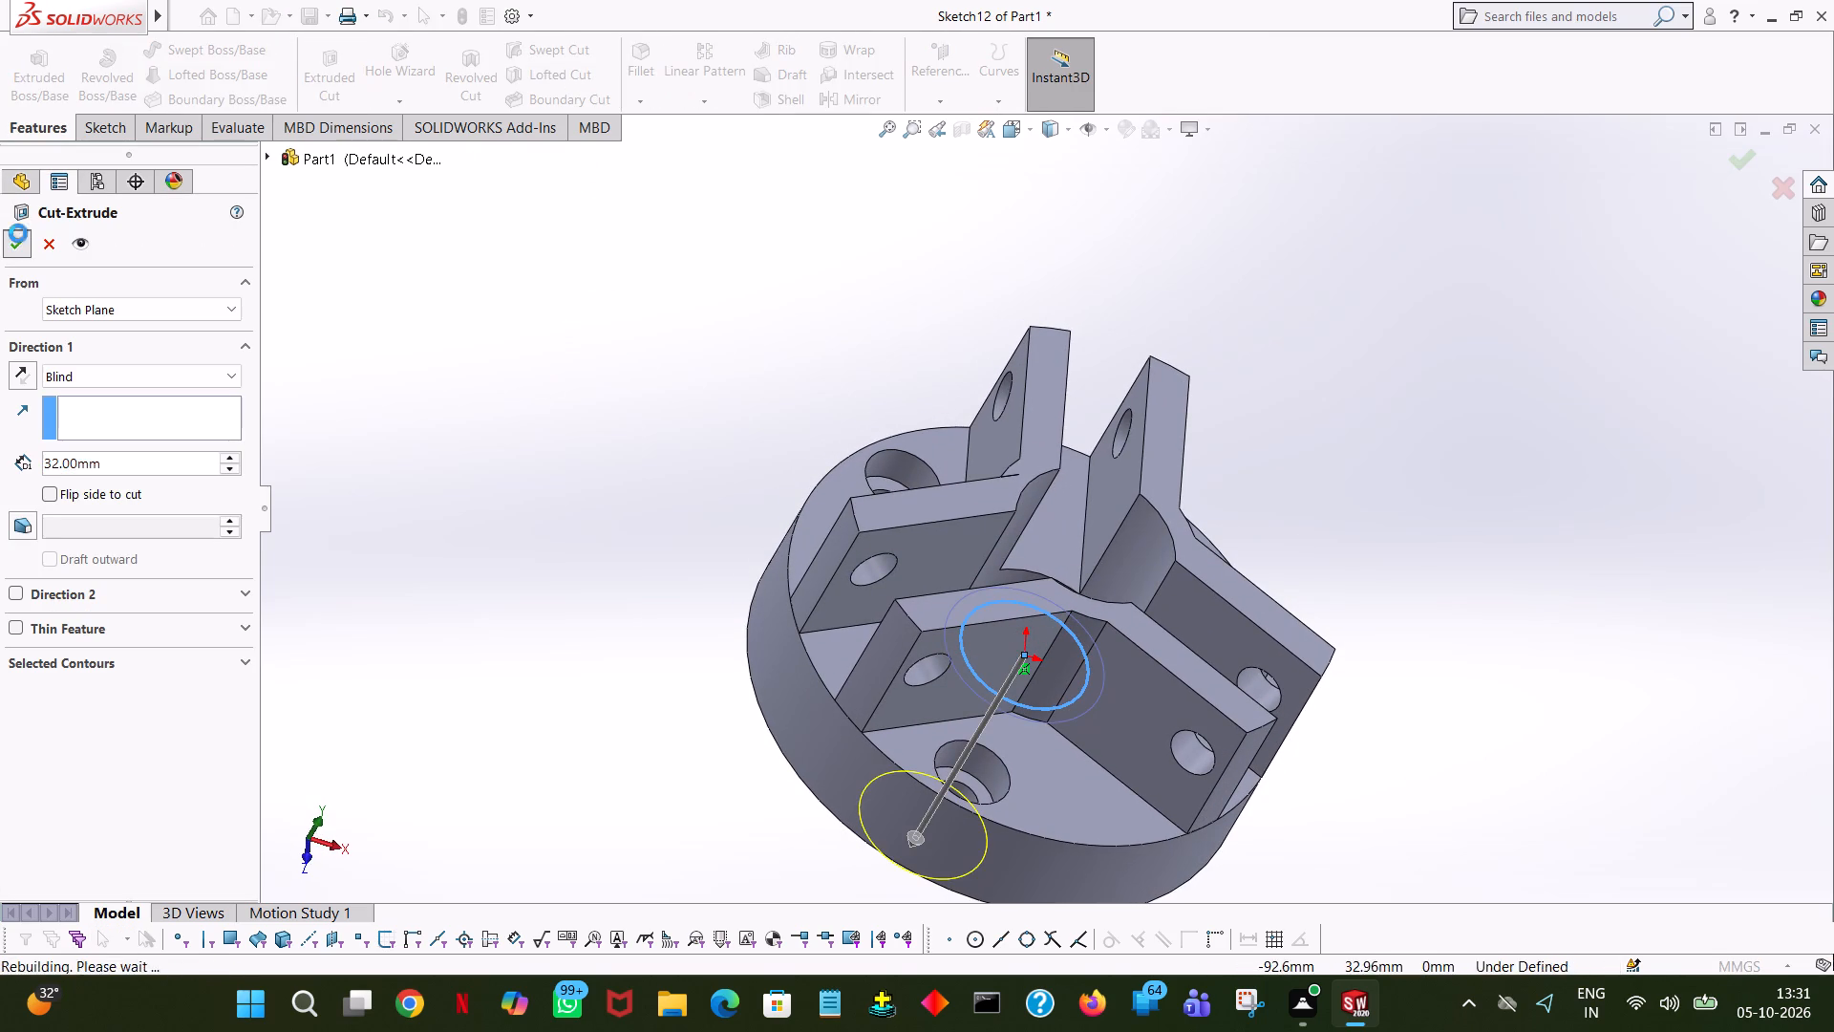
pyautogui.click(707, 226)
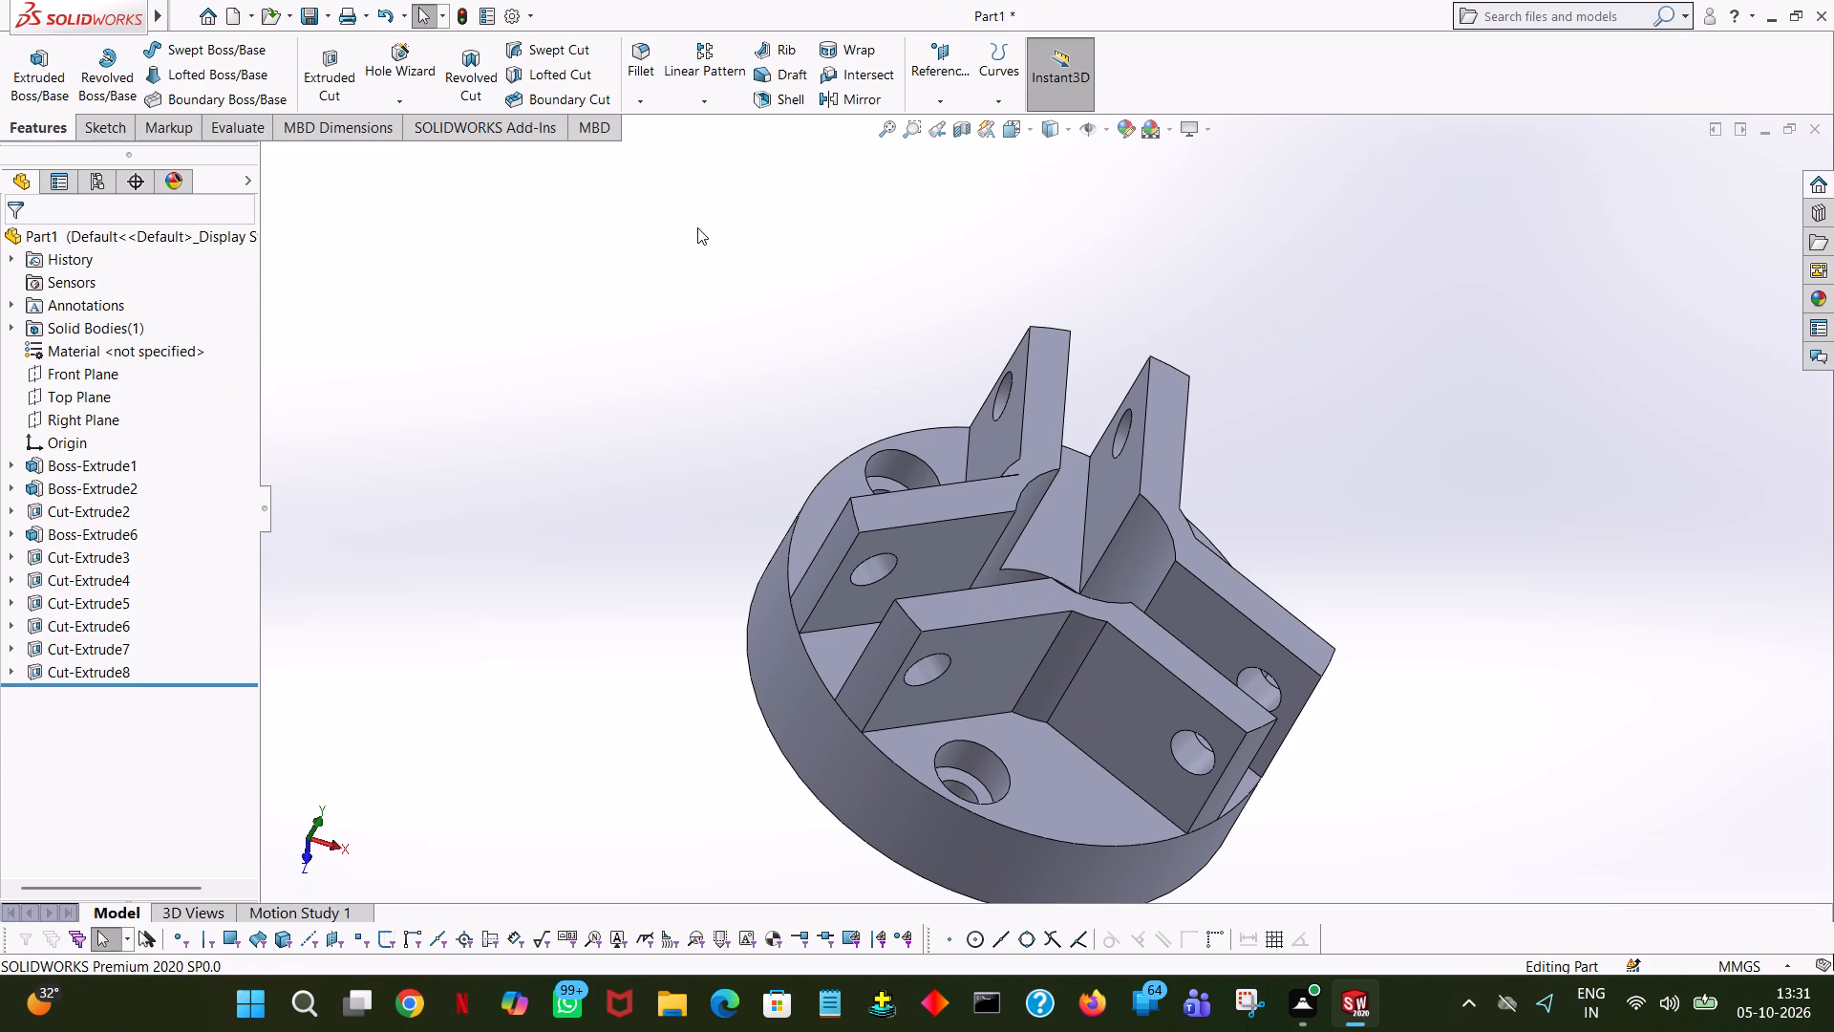
# Examine the hub from several sides, checking the central bore, the jaw cross holes and the base holes.
pyautogui.moveTo(1337, 560); pyautogui.dragTo(1297, 385, button='middle')
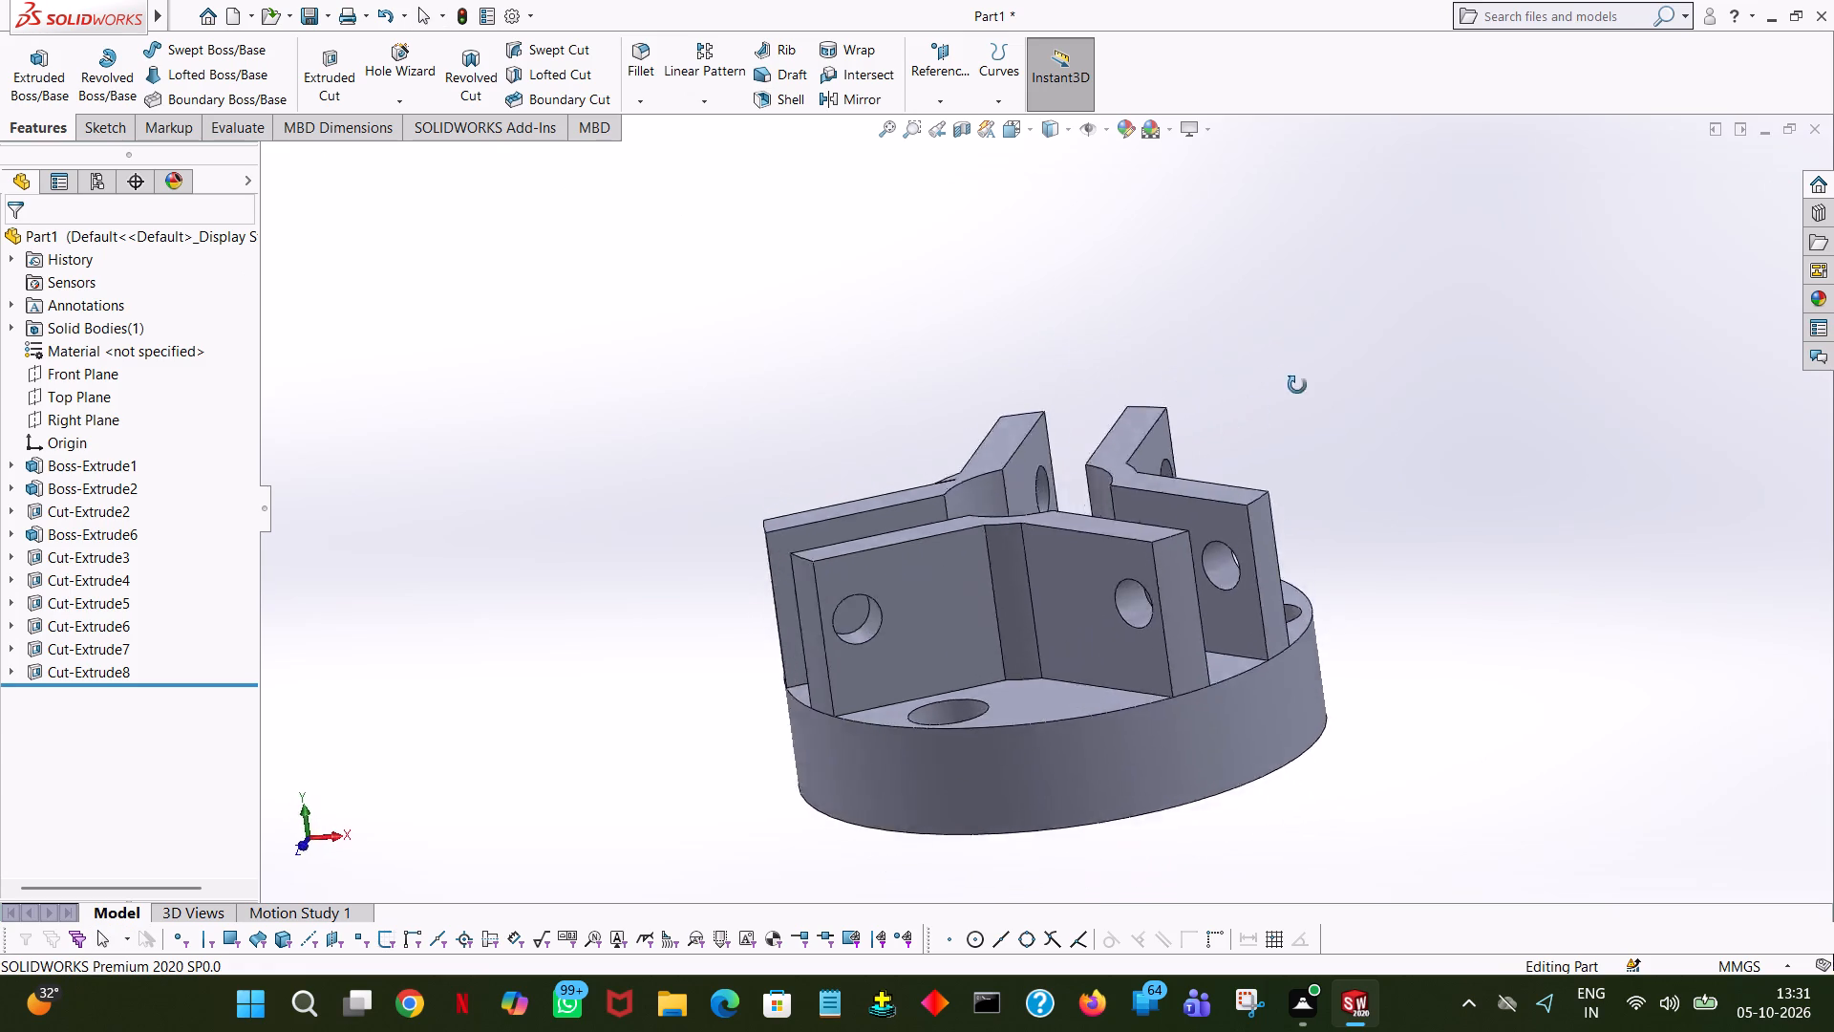
pyautogui.moveTo(1297, 385); pyautogui.dragTo(1378, 461, button='middle')
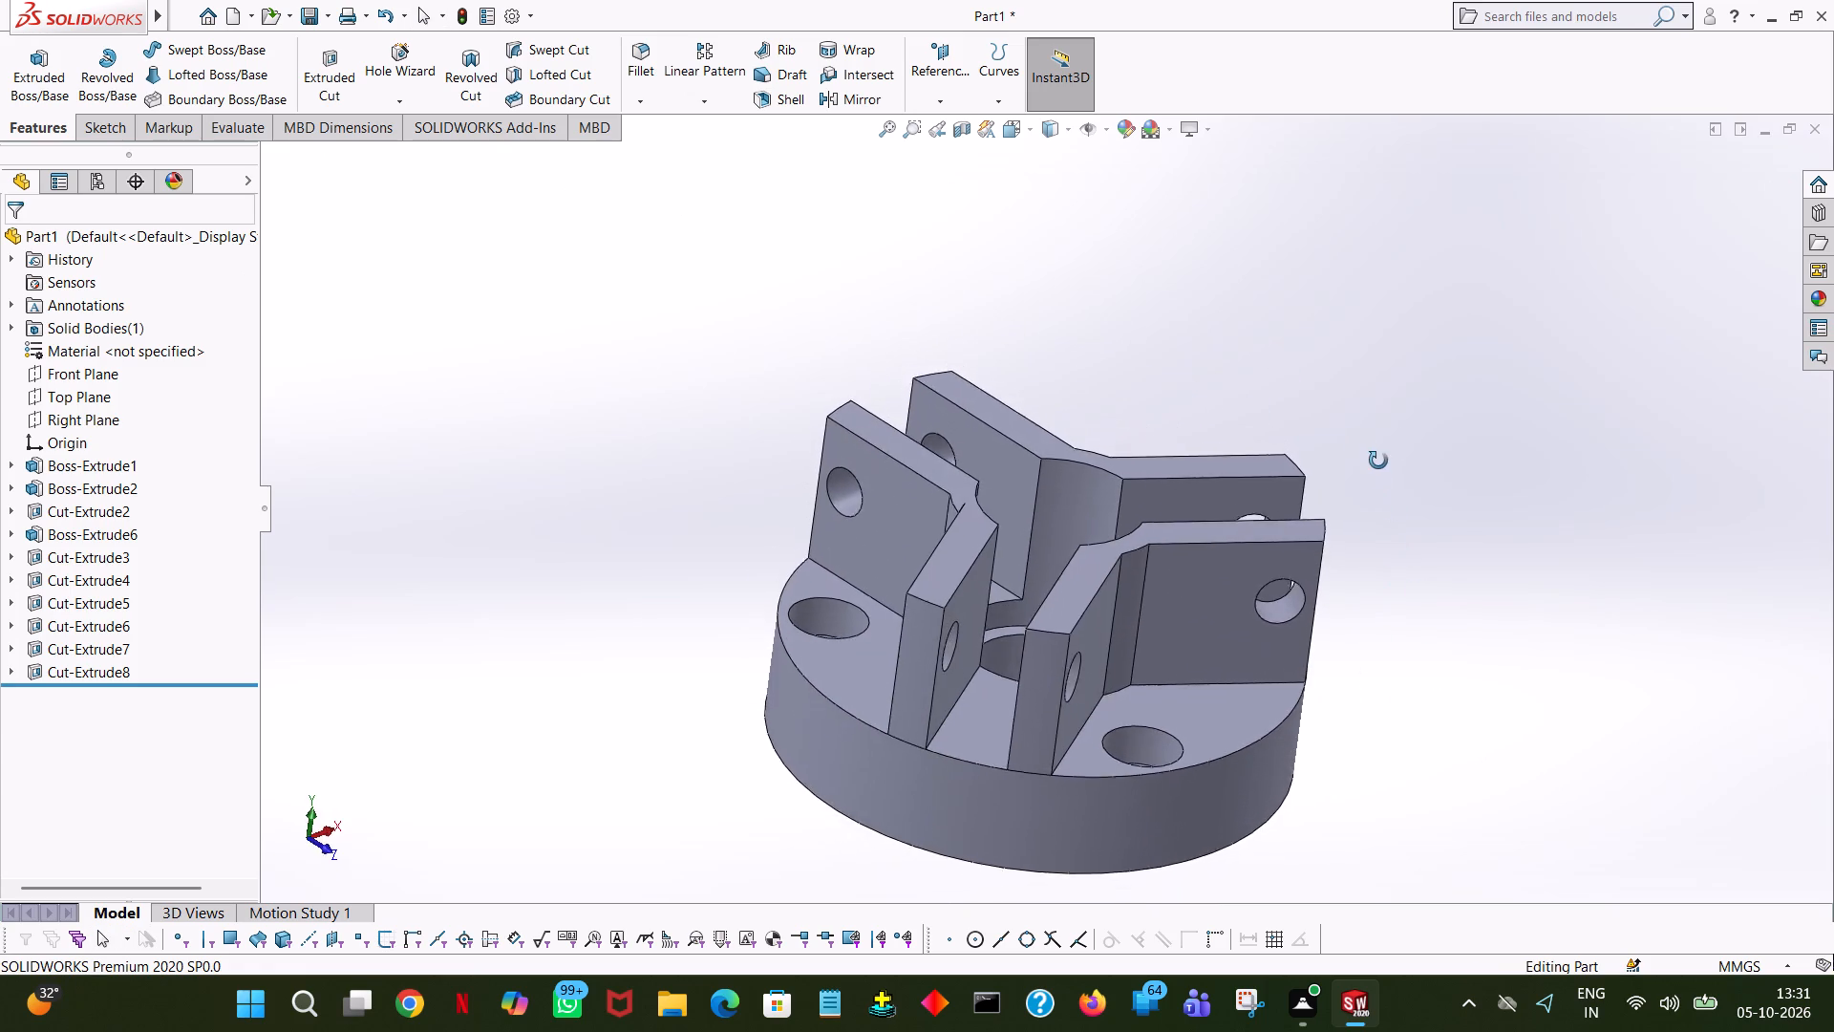
pyautogui.moveTo(1378, 461); pyautogui.dragTo(1414, 404, button='middle')
pyautogui.moveTo(1445, 412); pyautogui.dragTo(1483, 503, button='middle')
pyautogui.moveTo(1483, 503); pyautogui.dragTo(1483, 499, button='middle')
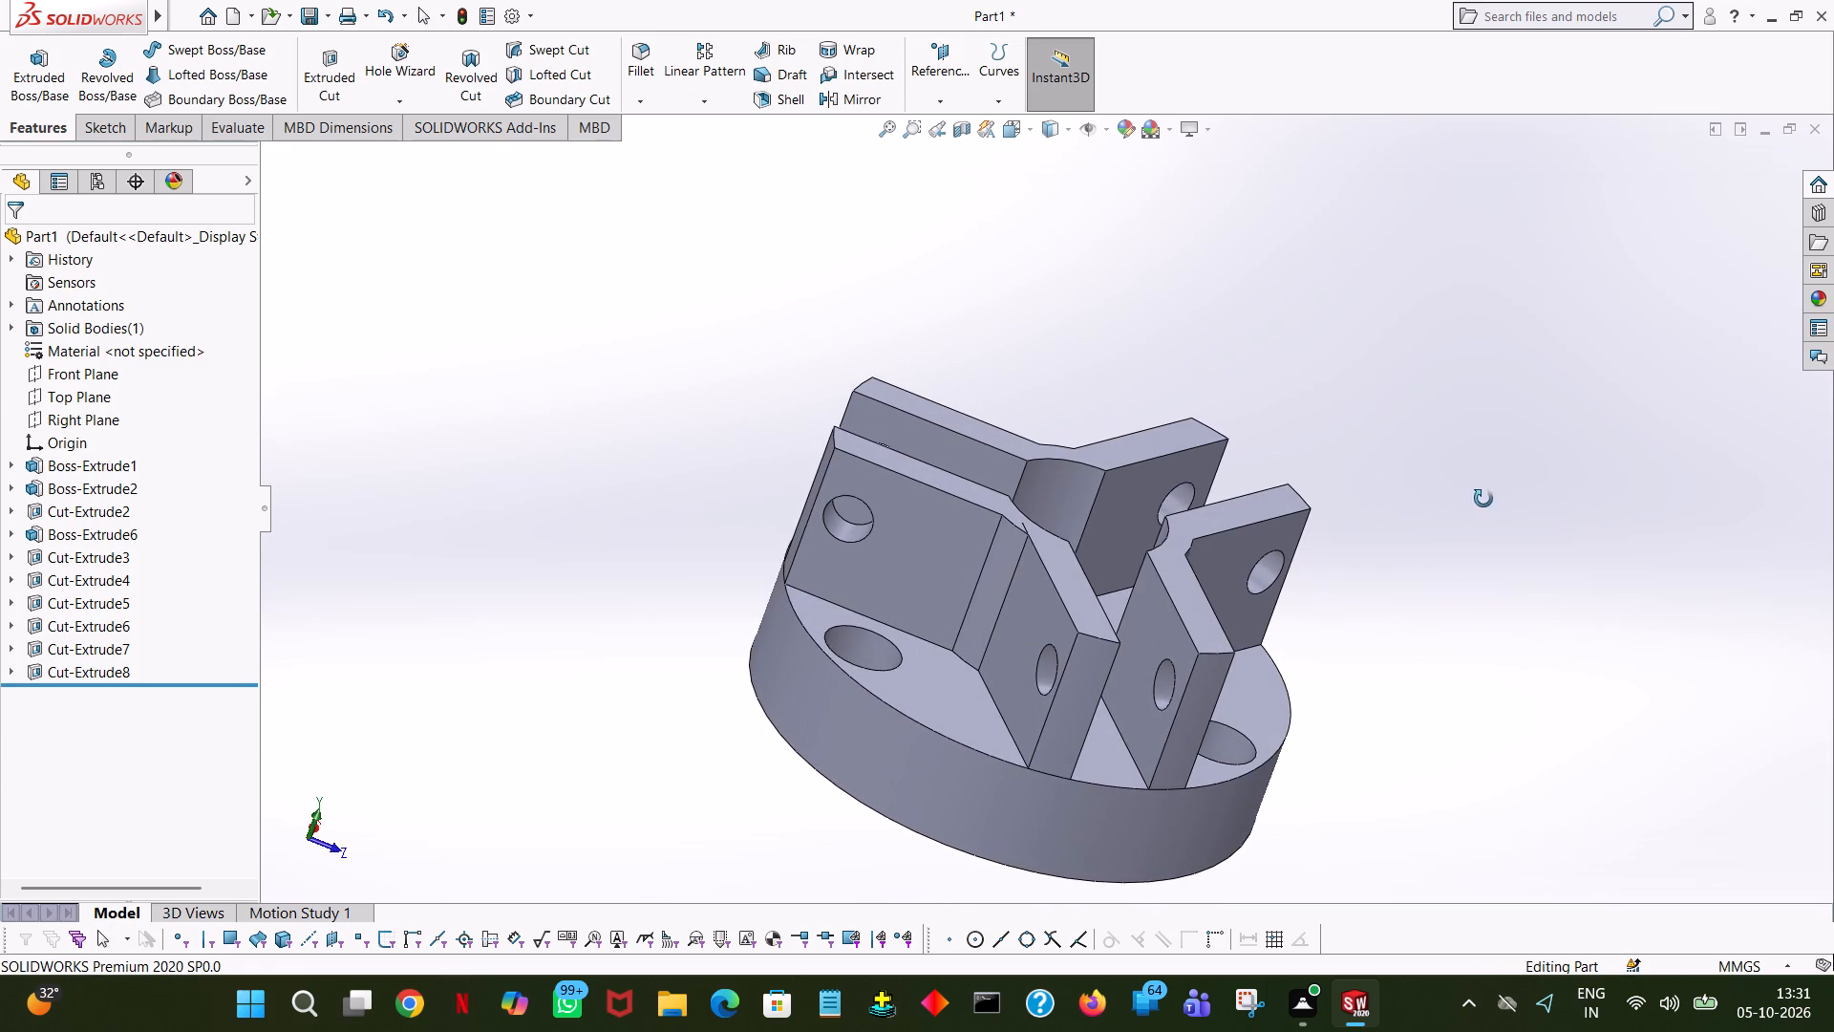
pyautogui.moveTo(1483, 499); pyautogui.dragTo(1495, 486, button='middle')
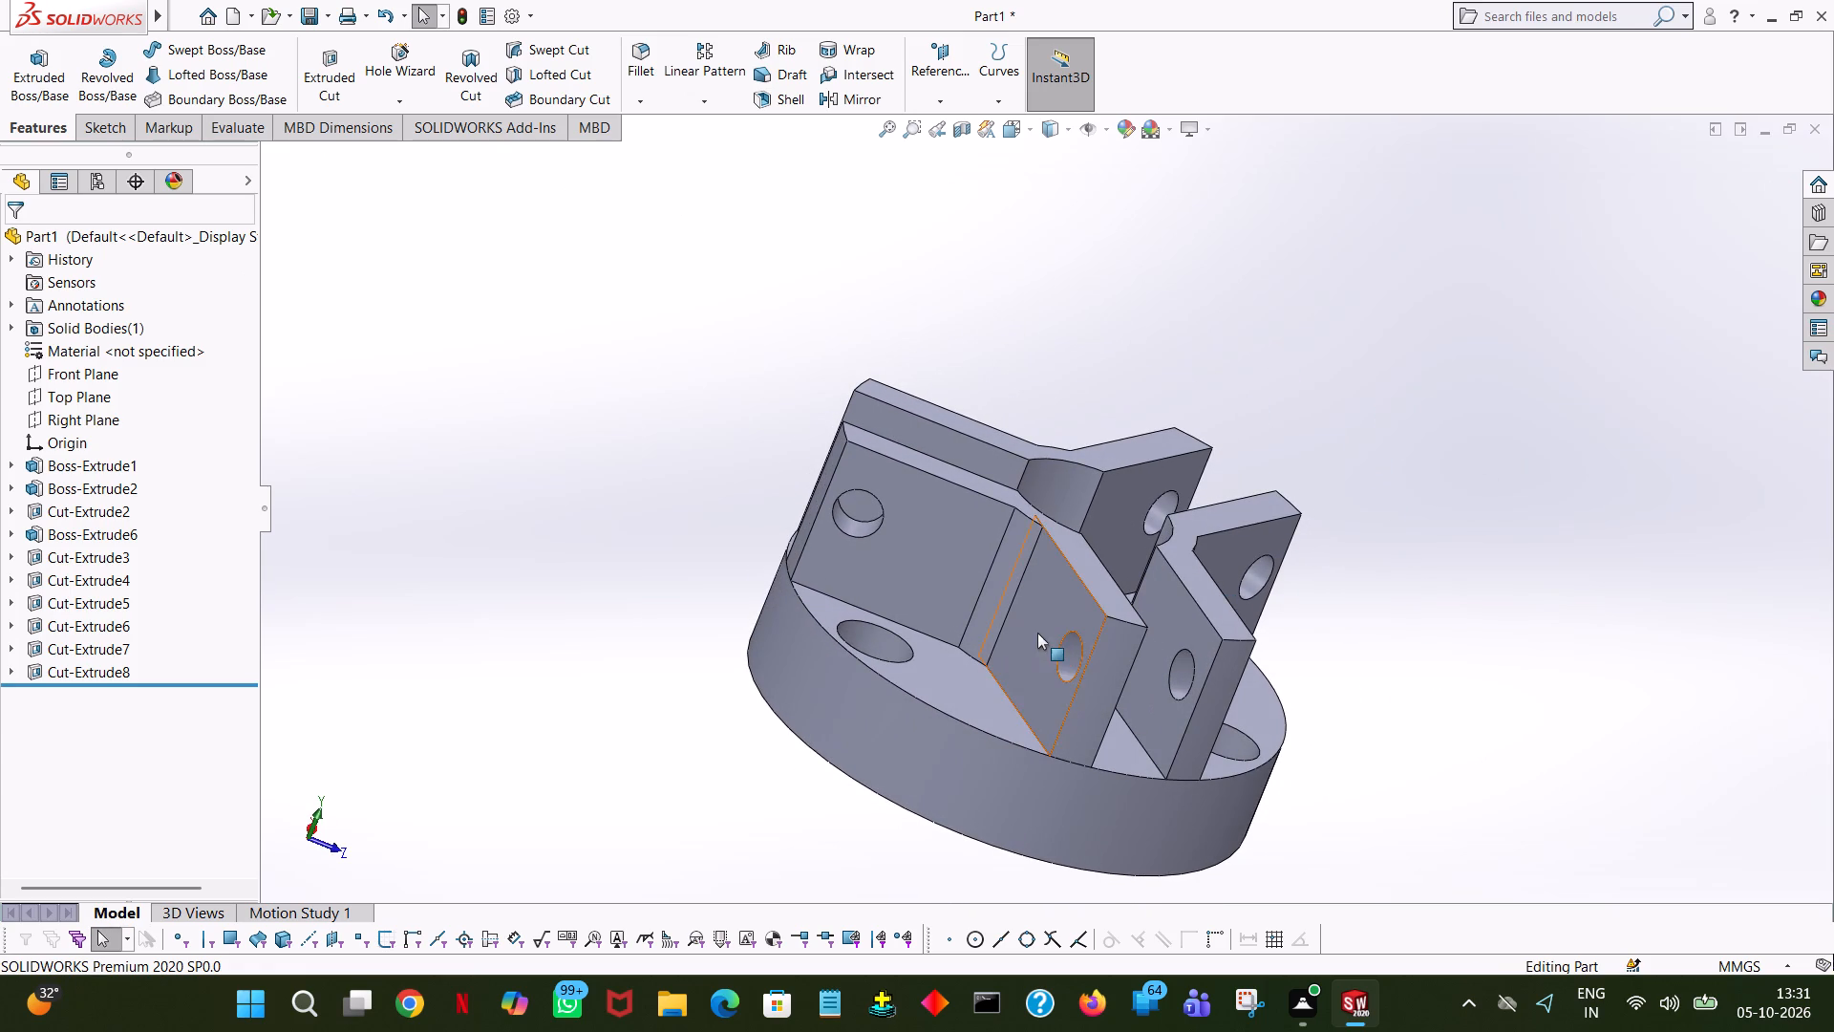
pyautogui.moveTo(1037, 633); pyautogui.dragTo(1042, 820, button='middle')
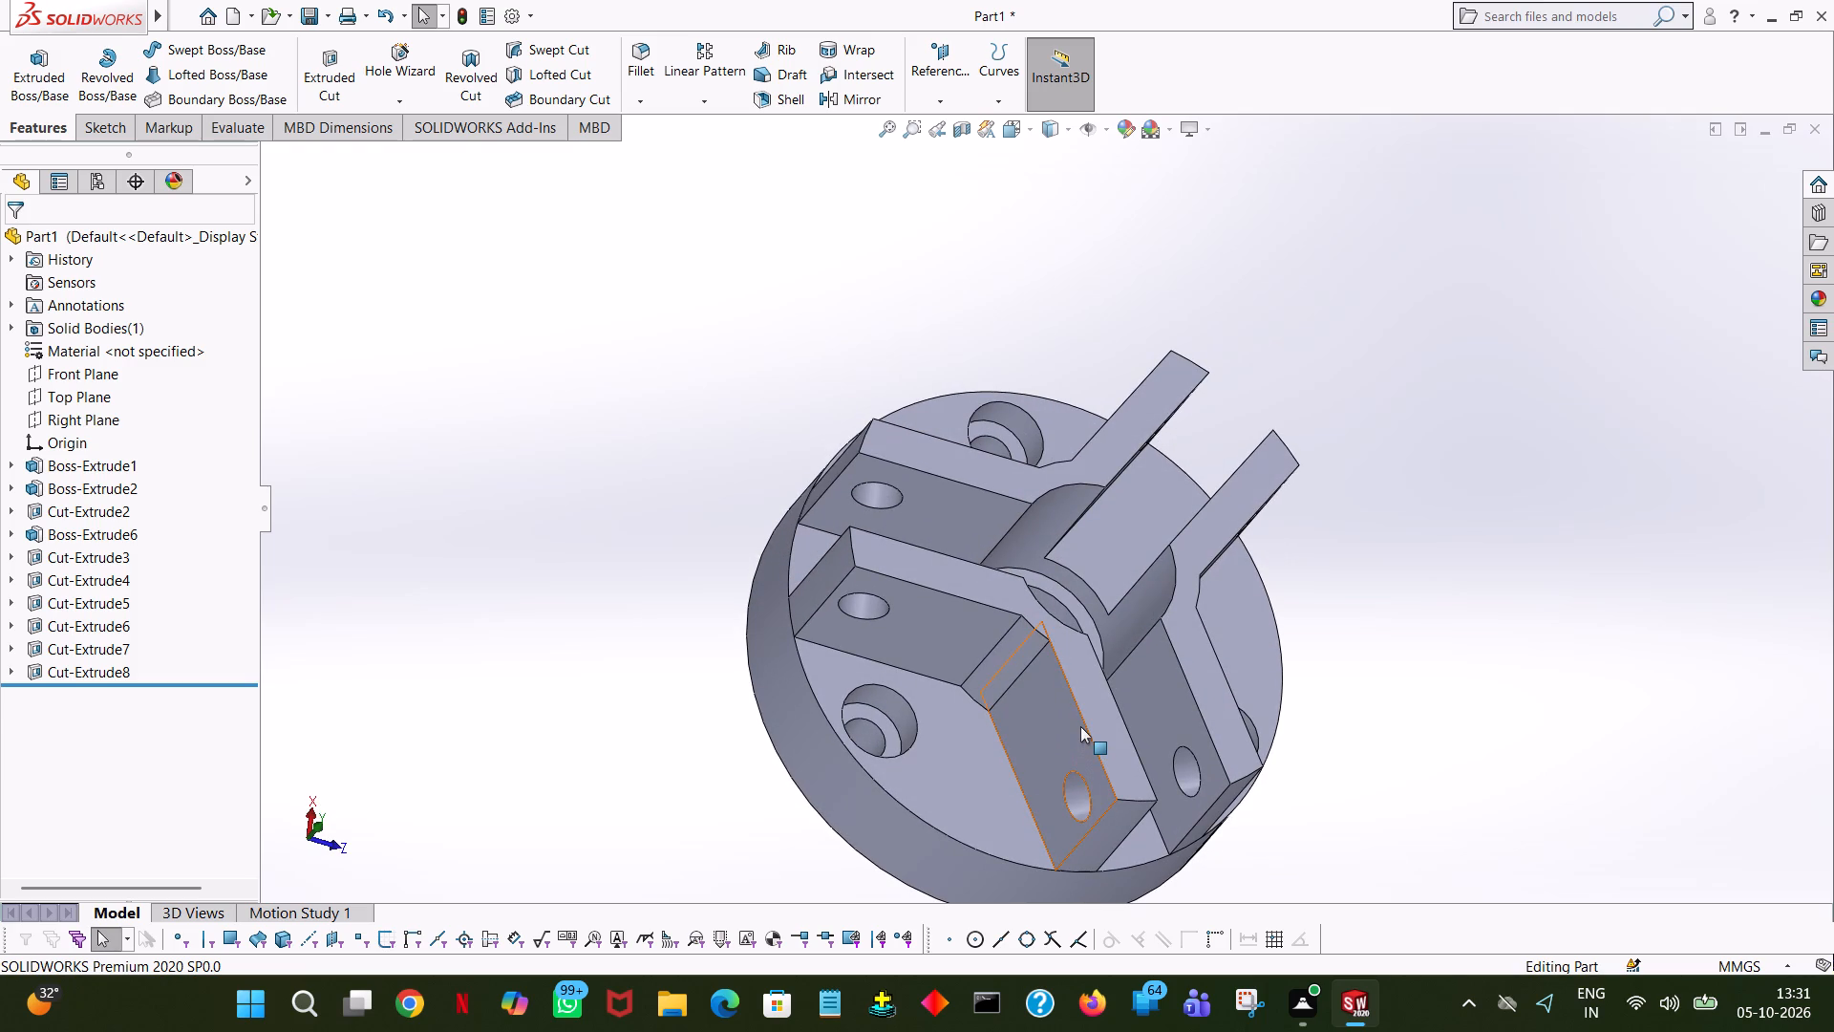
pyautogui.moveTo(1093, 719); pyautogui.dragTo(1121, 577, button='middle')
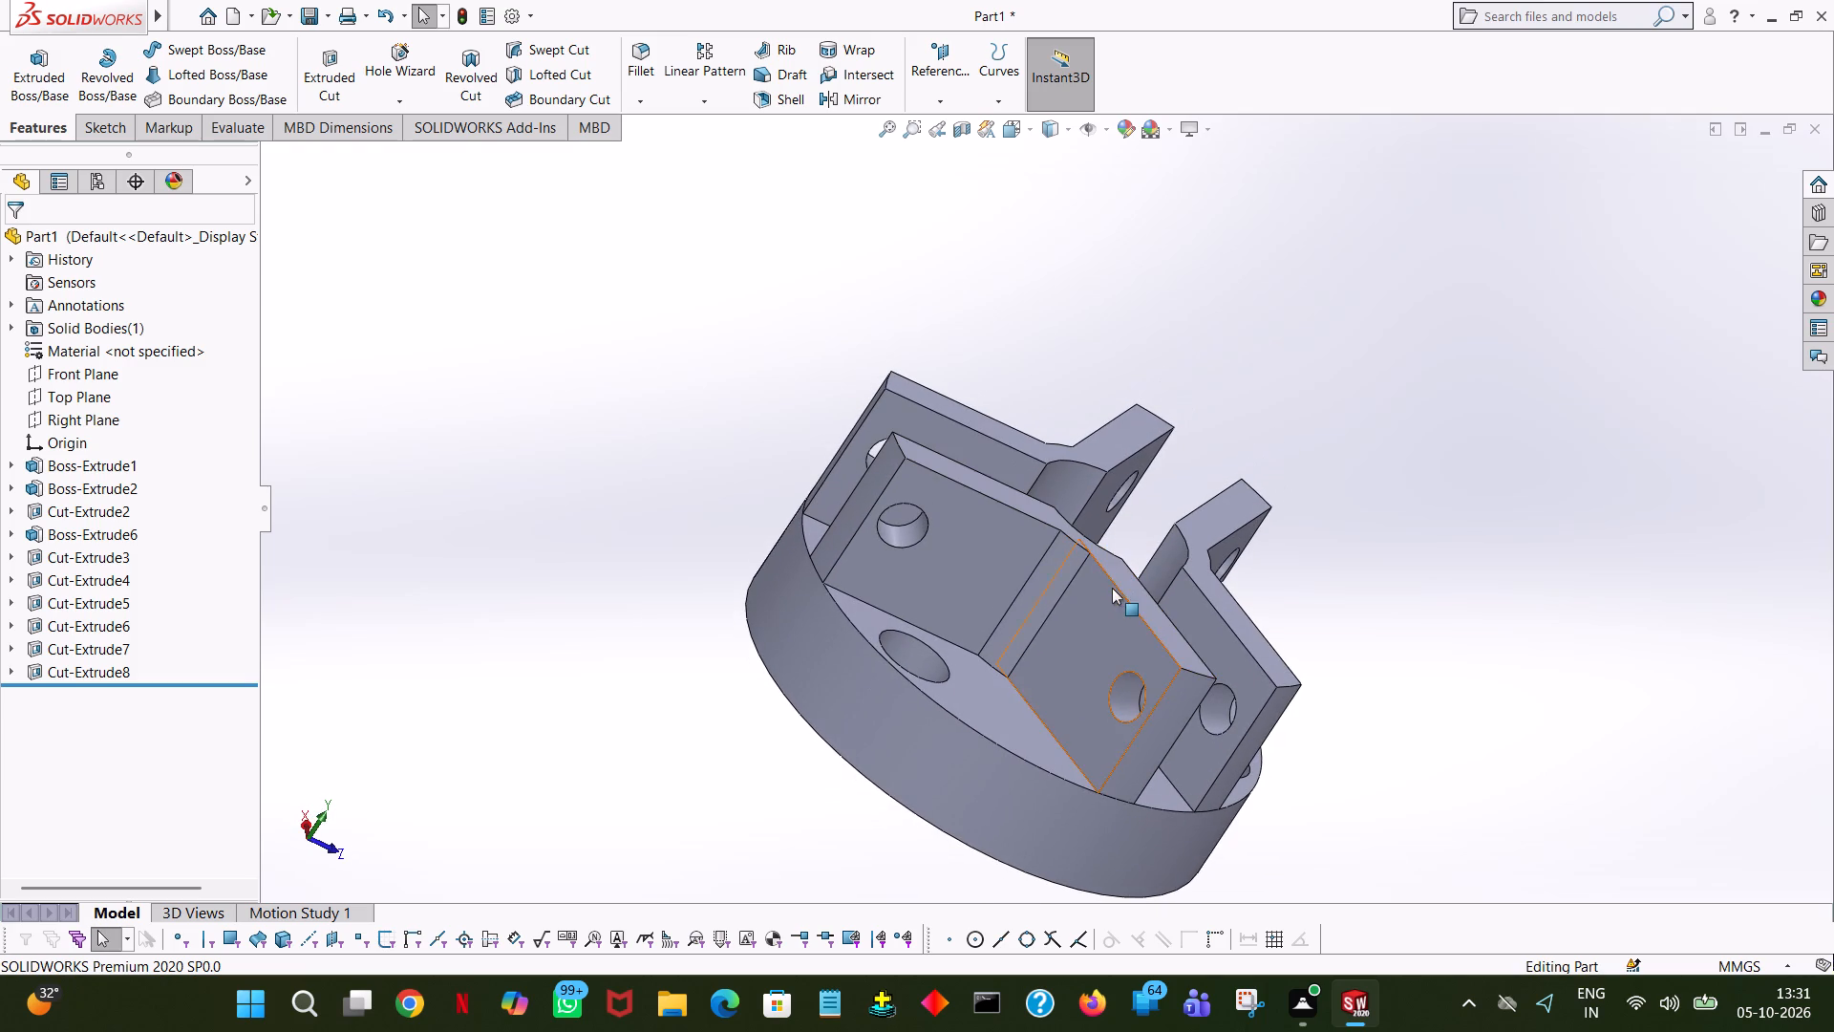
pyautogui.moveTo(1118, 587); pyautogui.dragTo(1154, 546, button='middle')
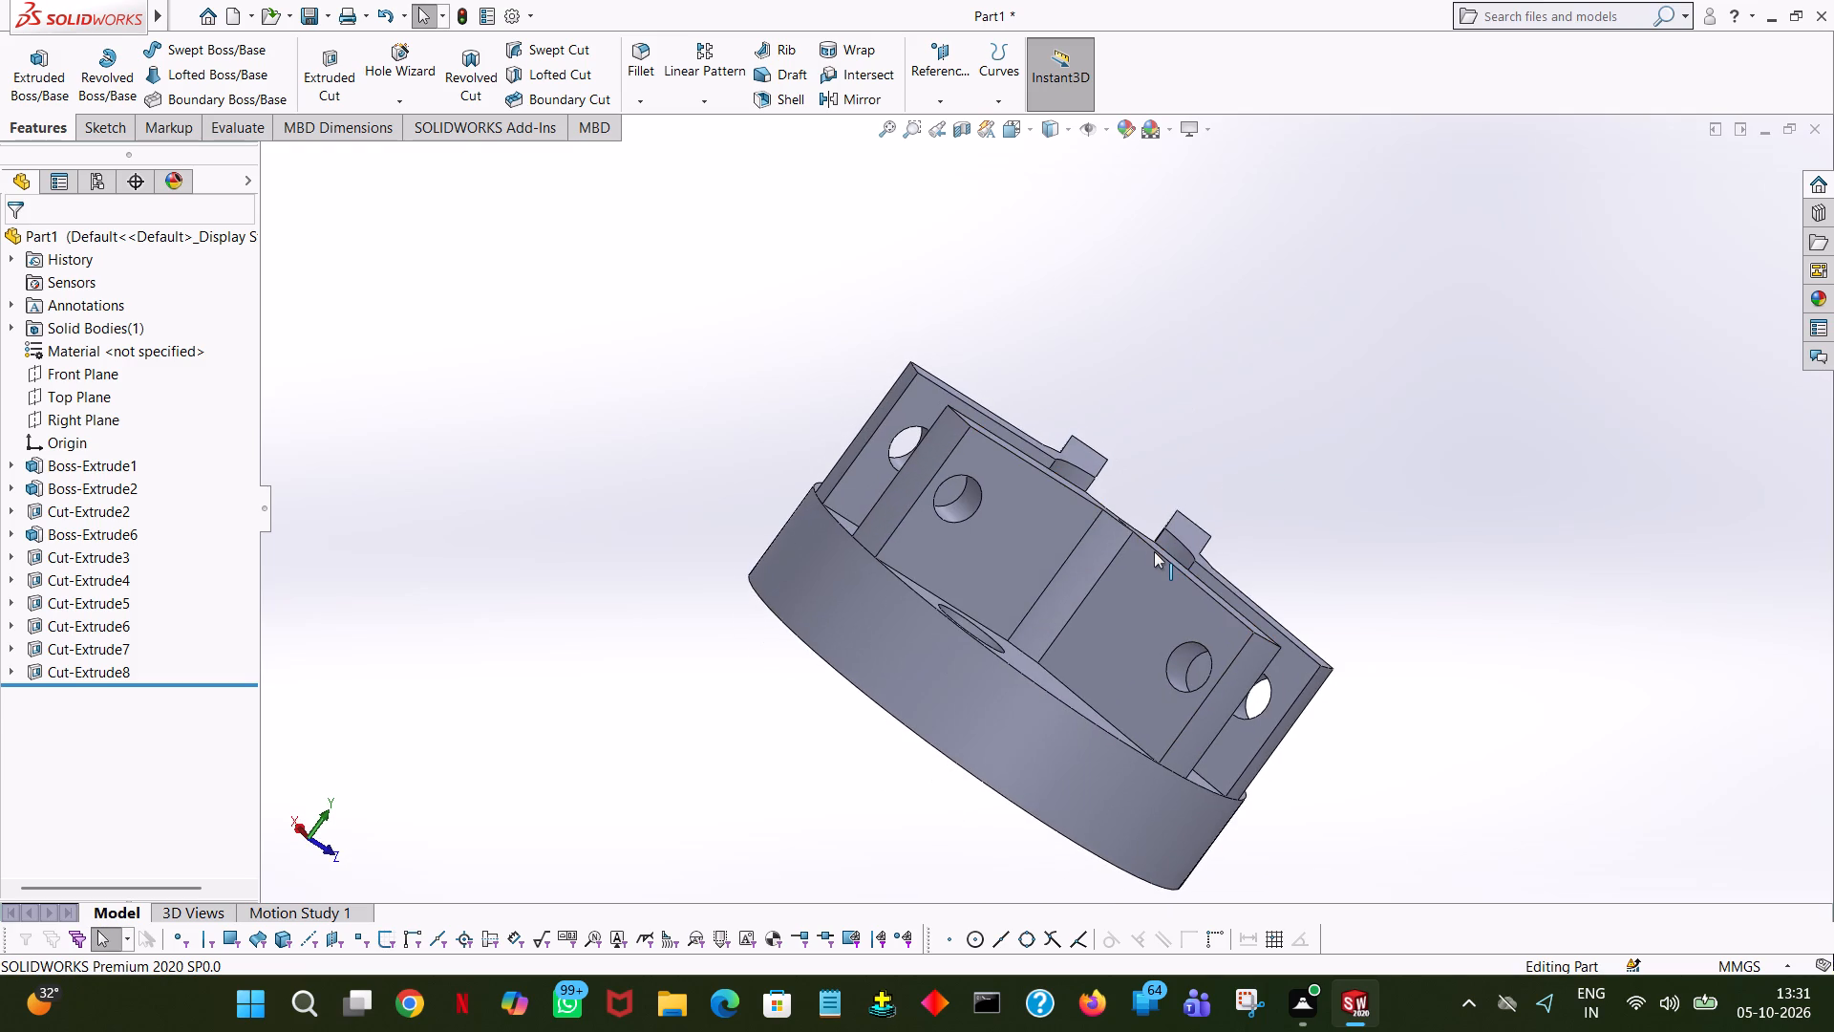
pyautogui.moveTo(1443, 543); pyautogui.dragTo(1383, 900, button='middle')
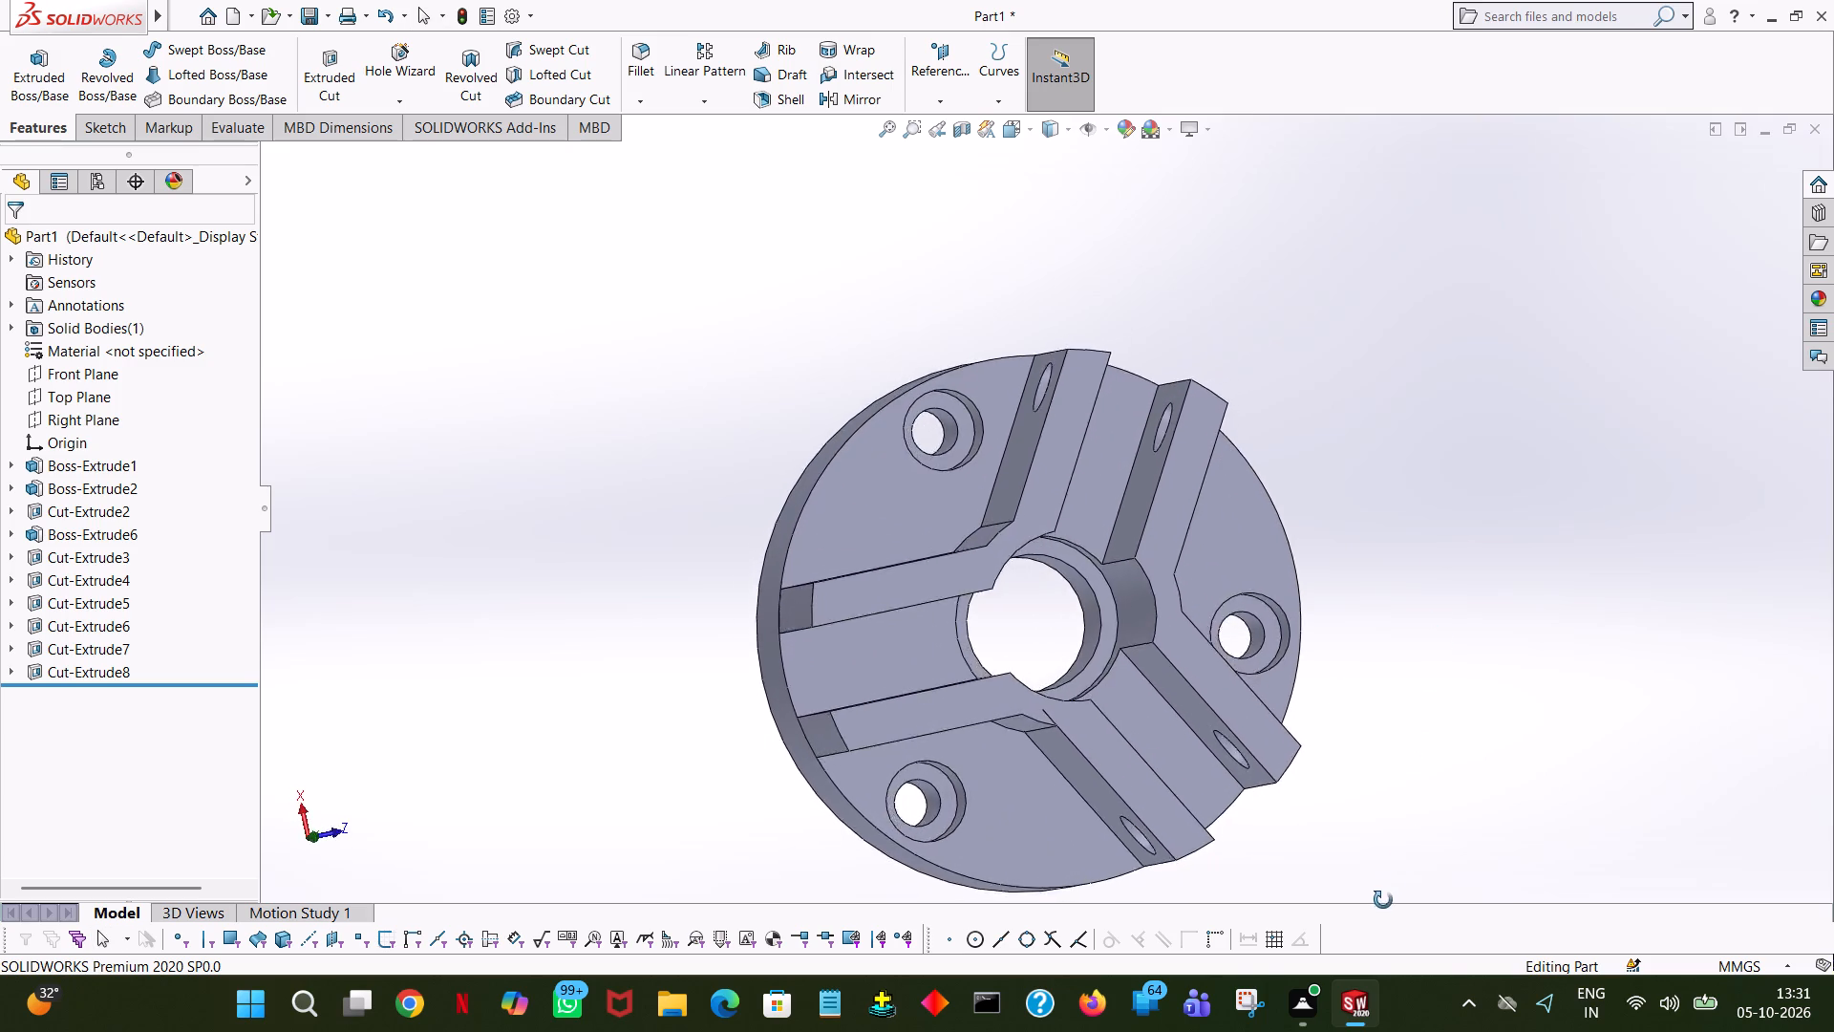
pyautogui.moveTo(1383, 900); pyautogui.dragTo(1301, 673, button='middle')
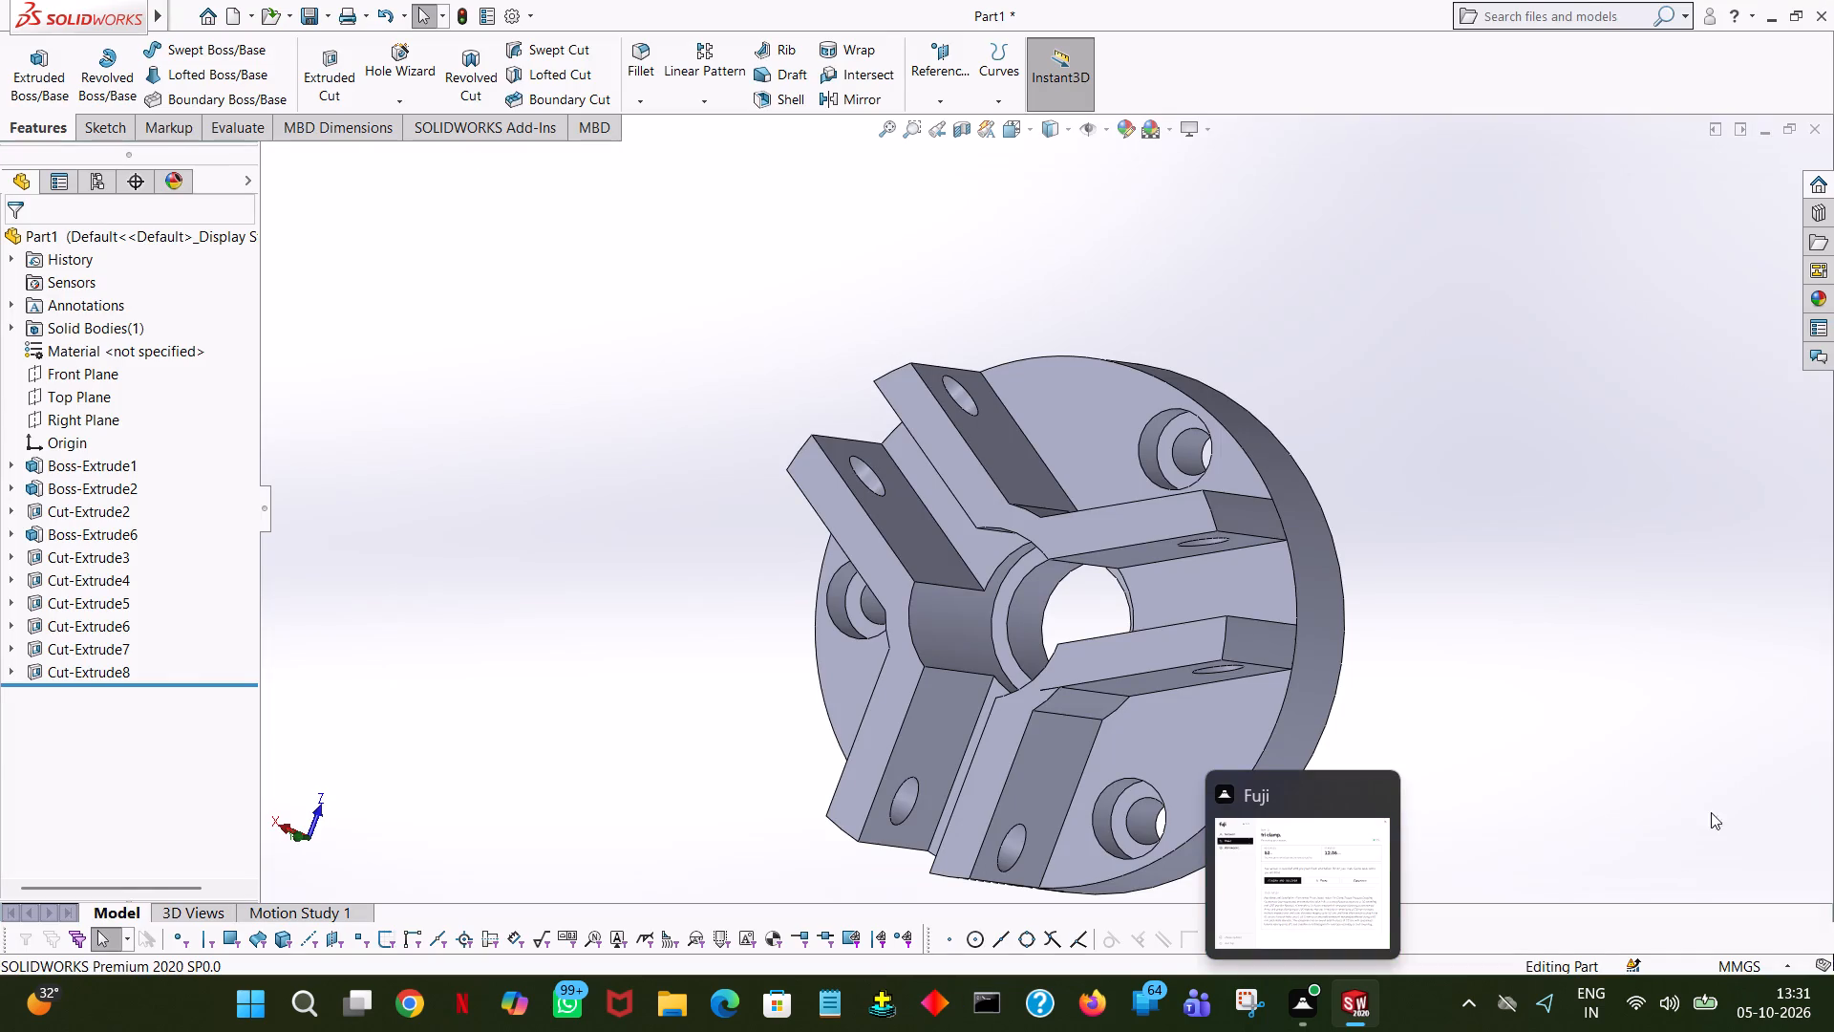
pyautogui.click(1555, 557)
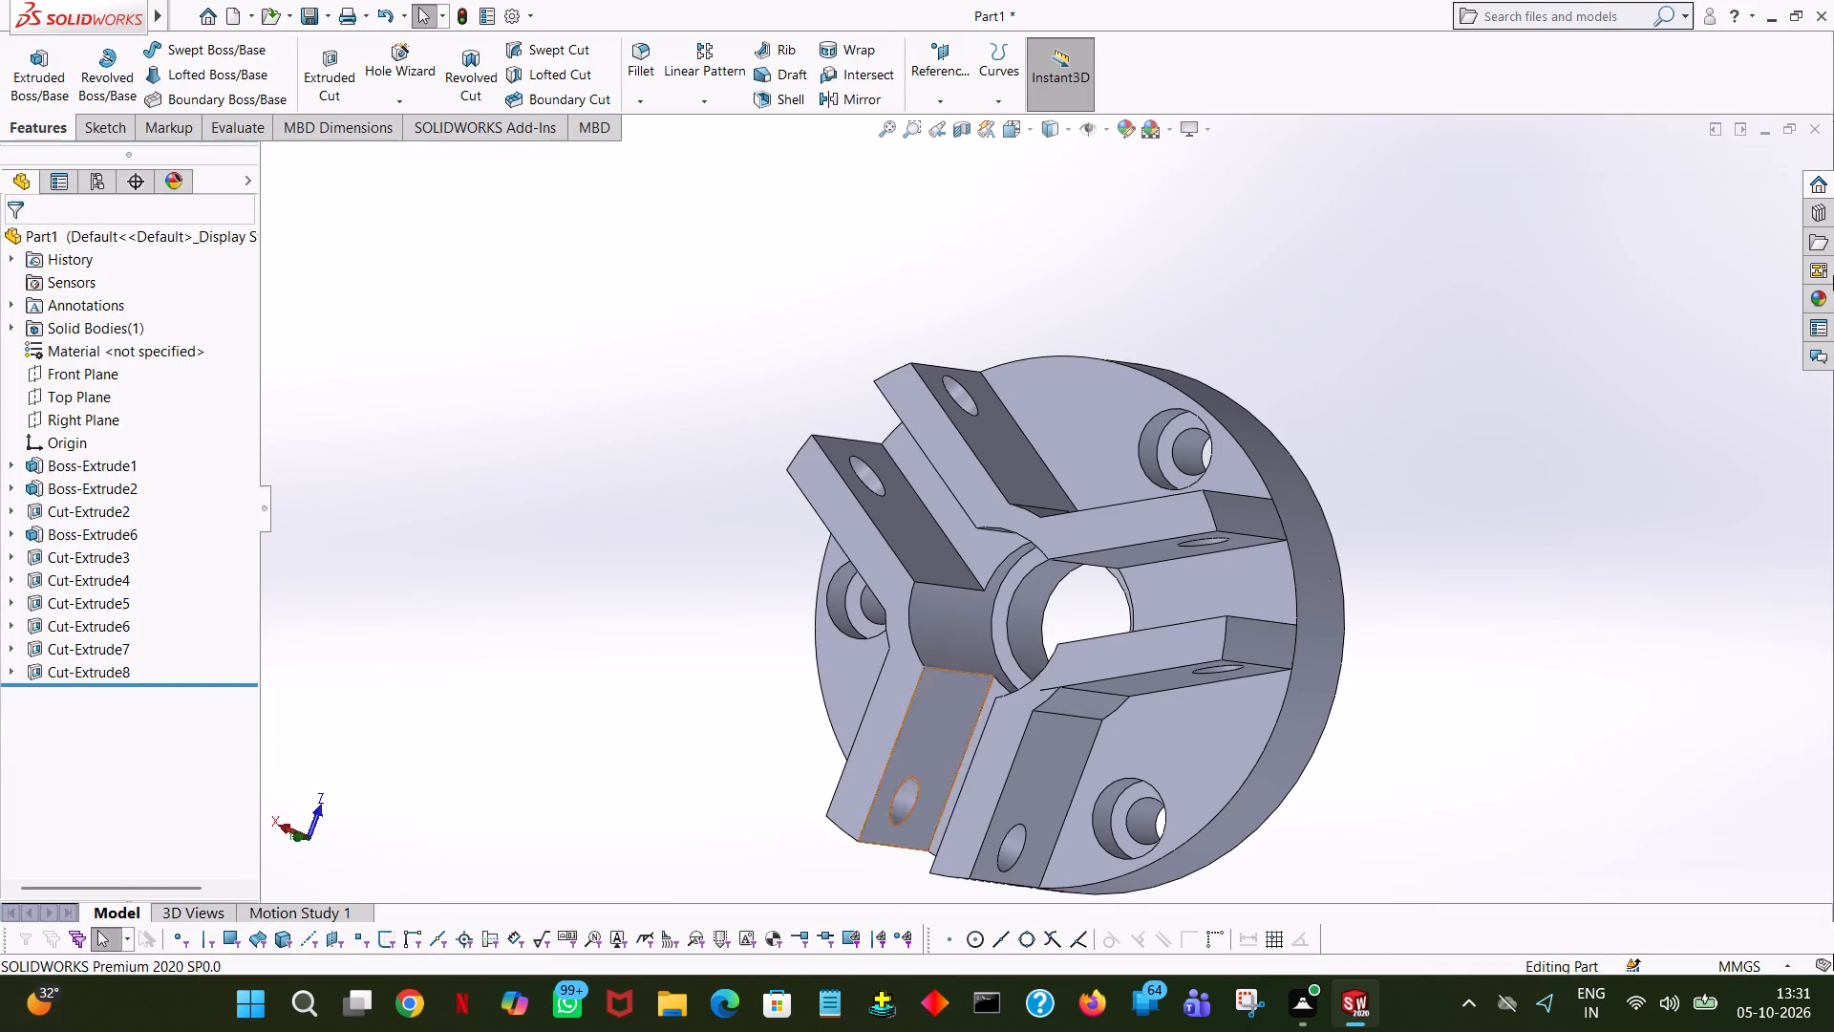
# Chamfer the outer top edge of one jaw wall with a 3 mm distance at 45 degrees.
pyautogui.click(649, 103)
pyautogui.click(651, 143)
pyautogui.moveTo(1302, 399); pyautogui.dragTo(1324, 323, button='middle')
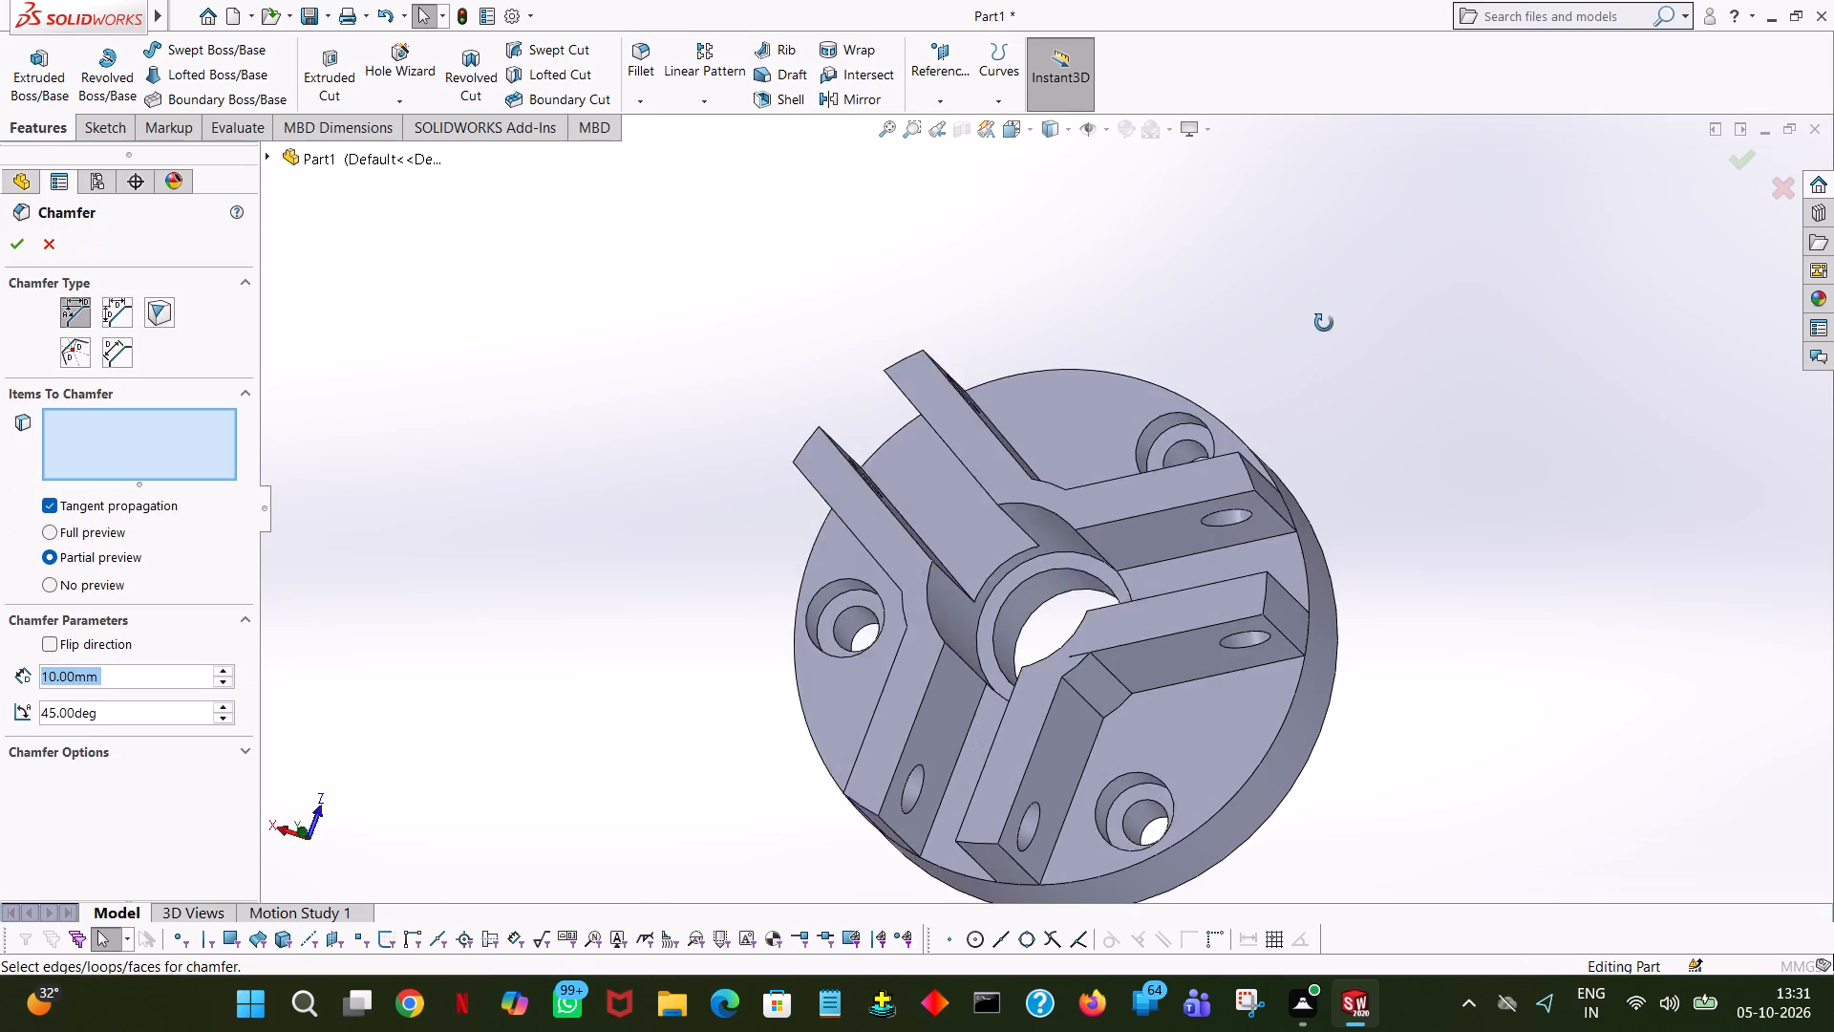
pyautogui.moveTo(1324, 323); pyautogui.dragTo(1236, 187, button='middle')
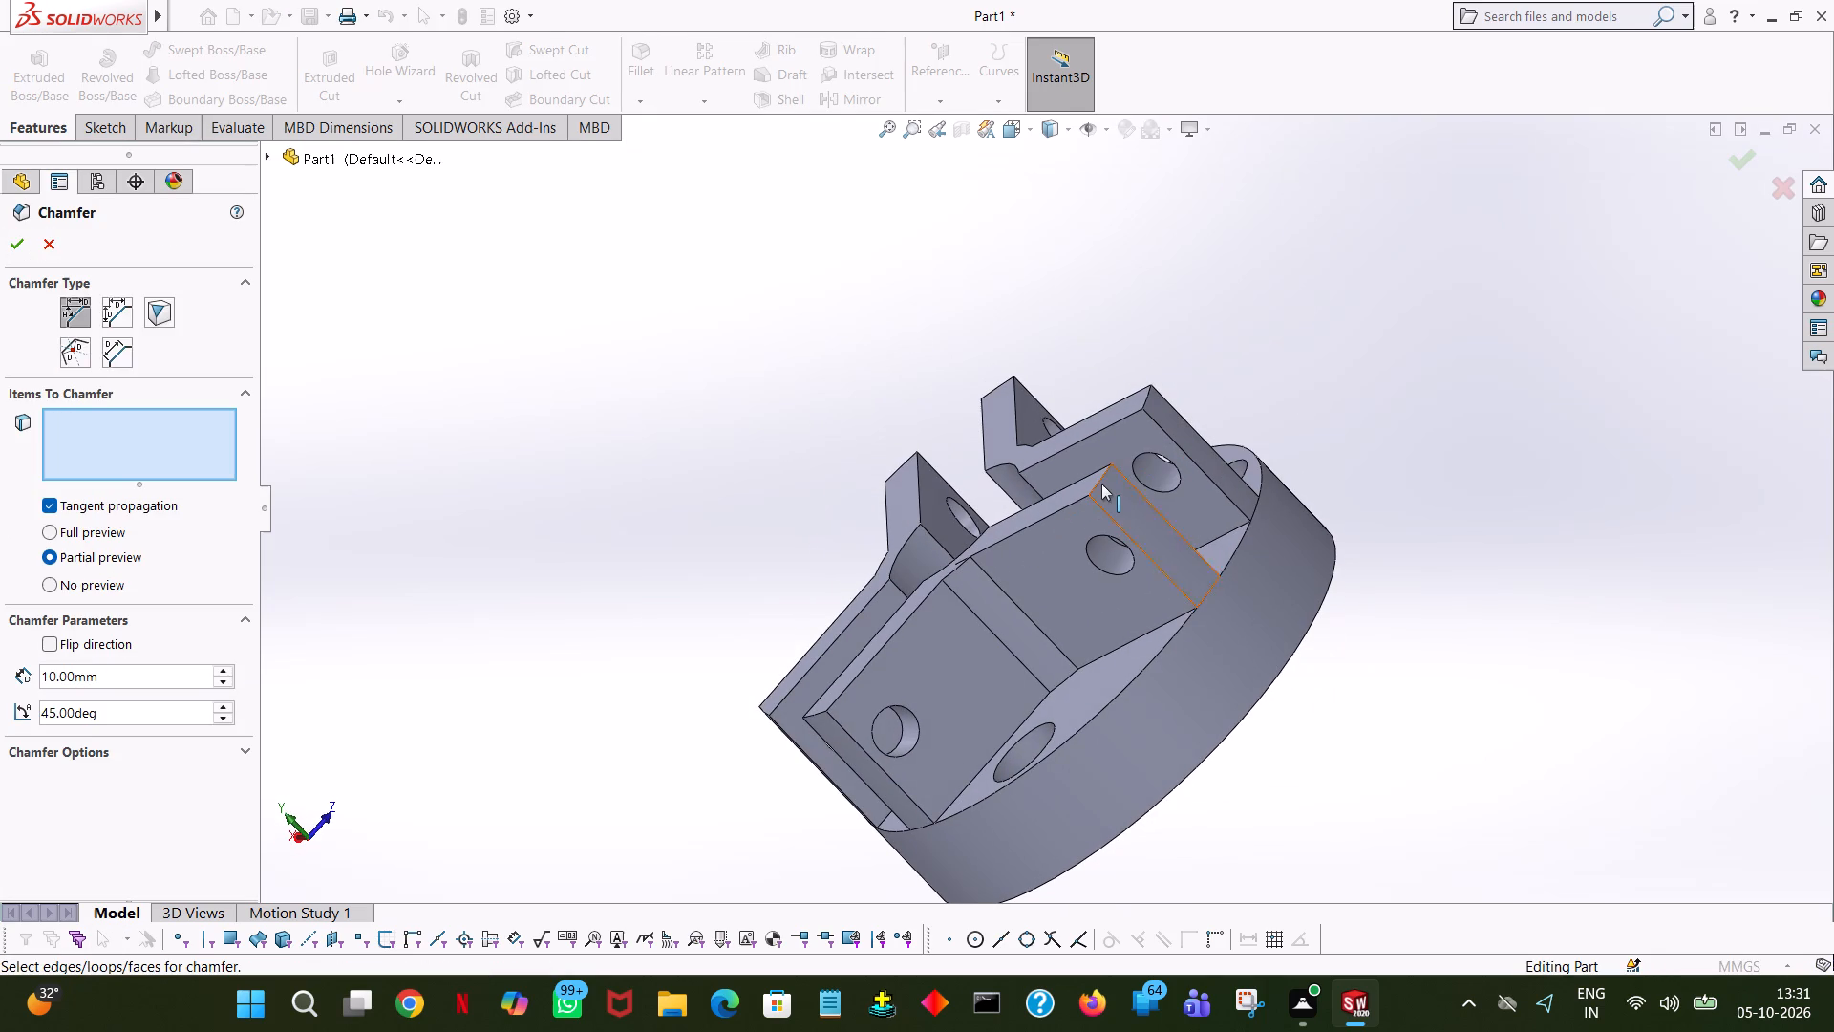
pyautogui.doubleClick(121, 670)
pyautogui.press('3')
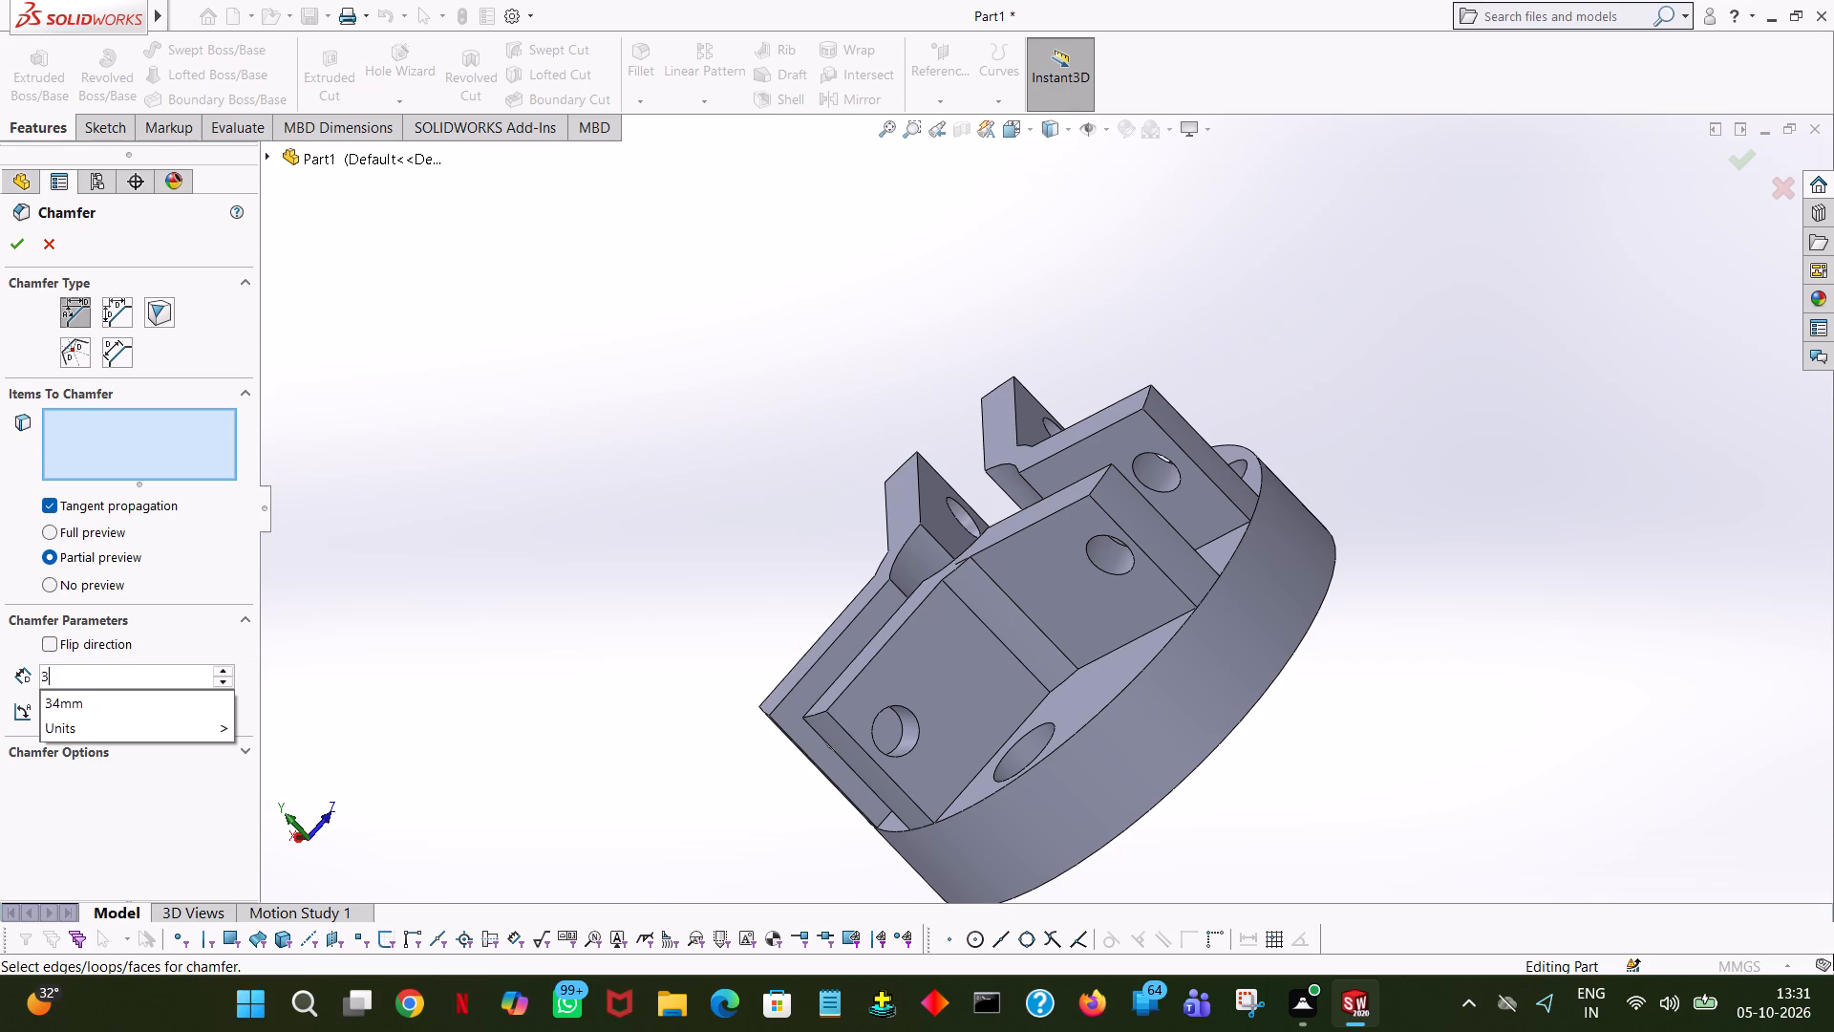
pyautogui.click(461, 332)
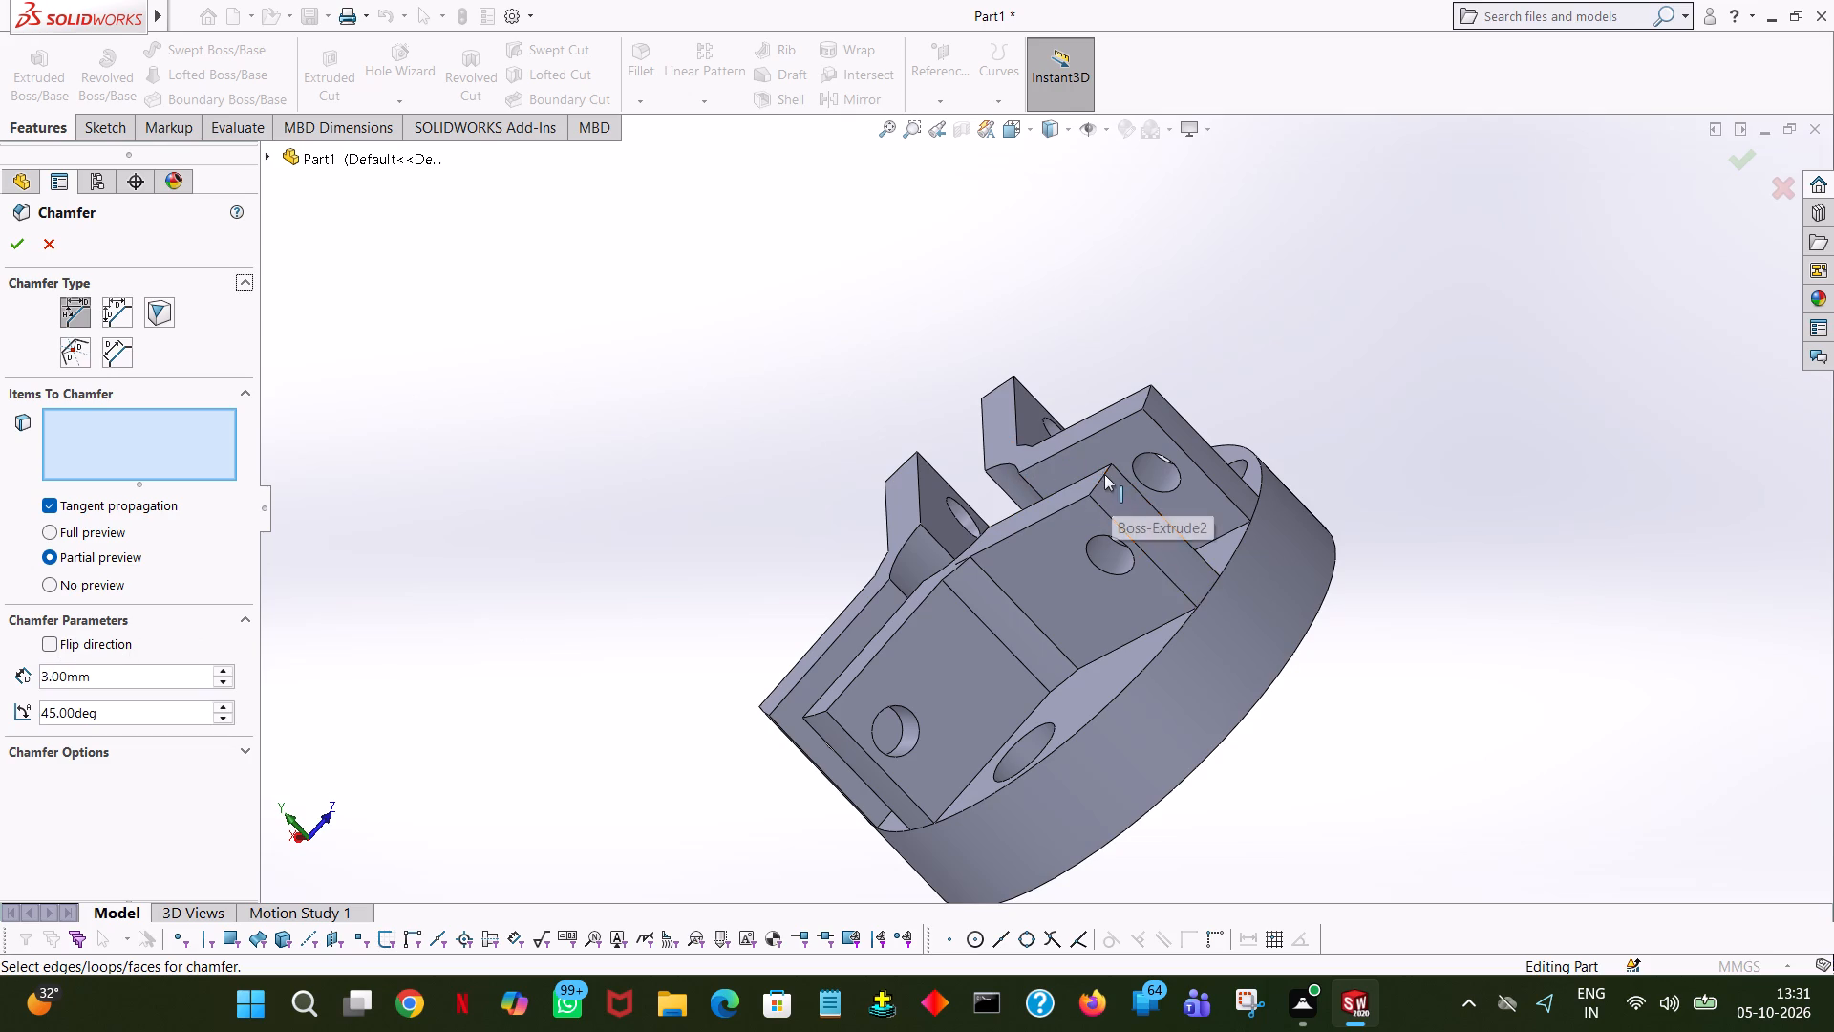
pyautogui.click(1100, 480)
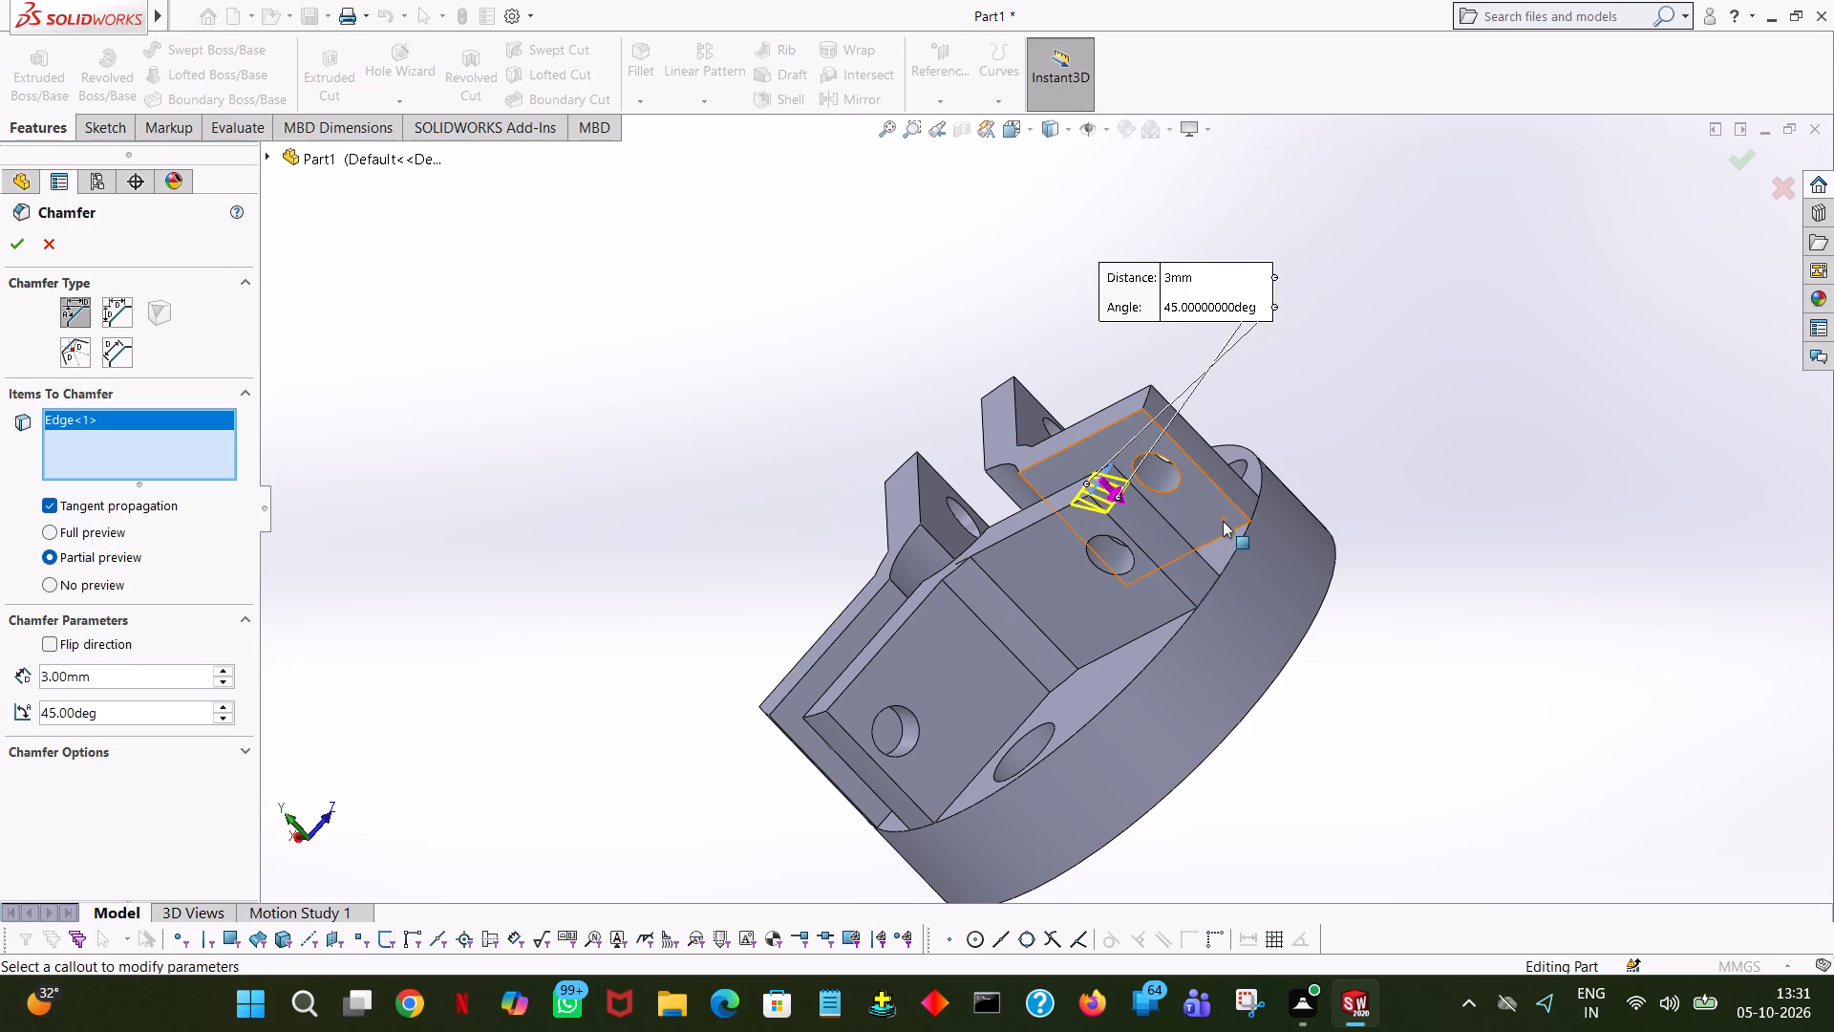
pyautogui.click(6, 242)
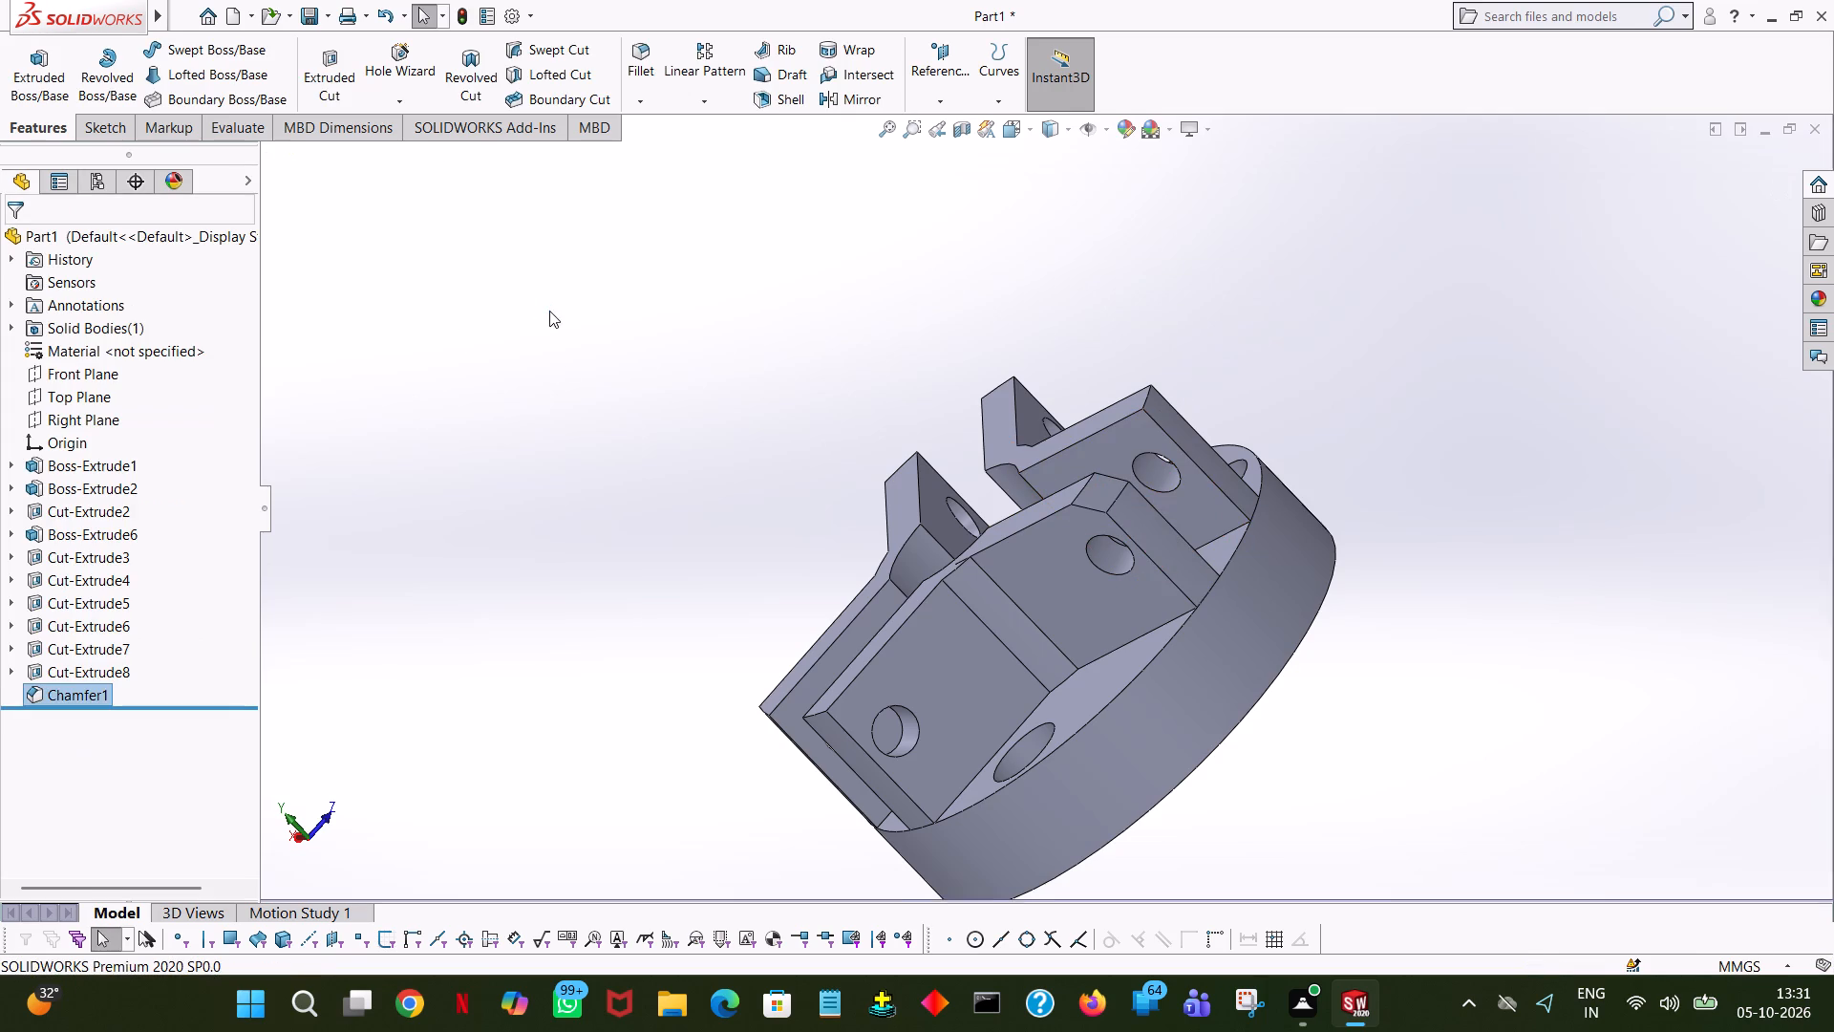
pyautogui.click(549, 311)
# Chamfer the outer top edge of the wall across the slot from the chamfered jaw wall, 3 mm at 45 degrees.
pyautogui.moveTo(1010, 320); pyautogui.dragTo(1135, 151, button='middle')
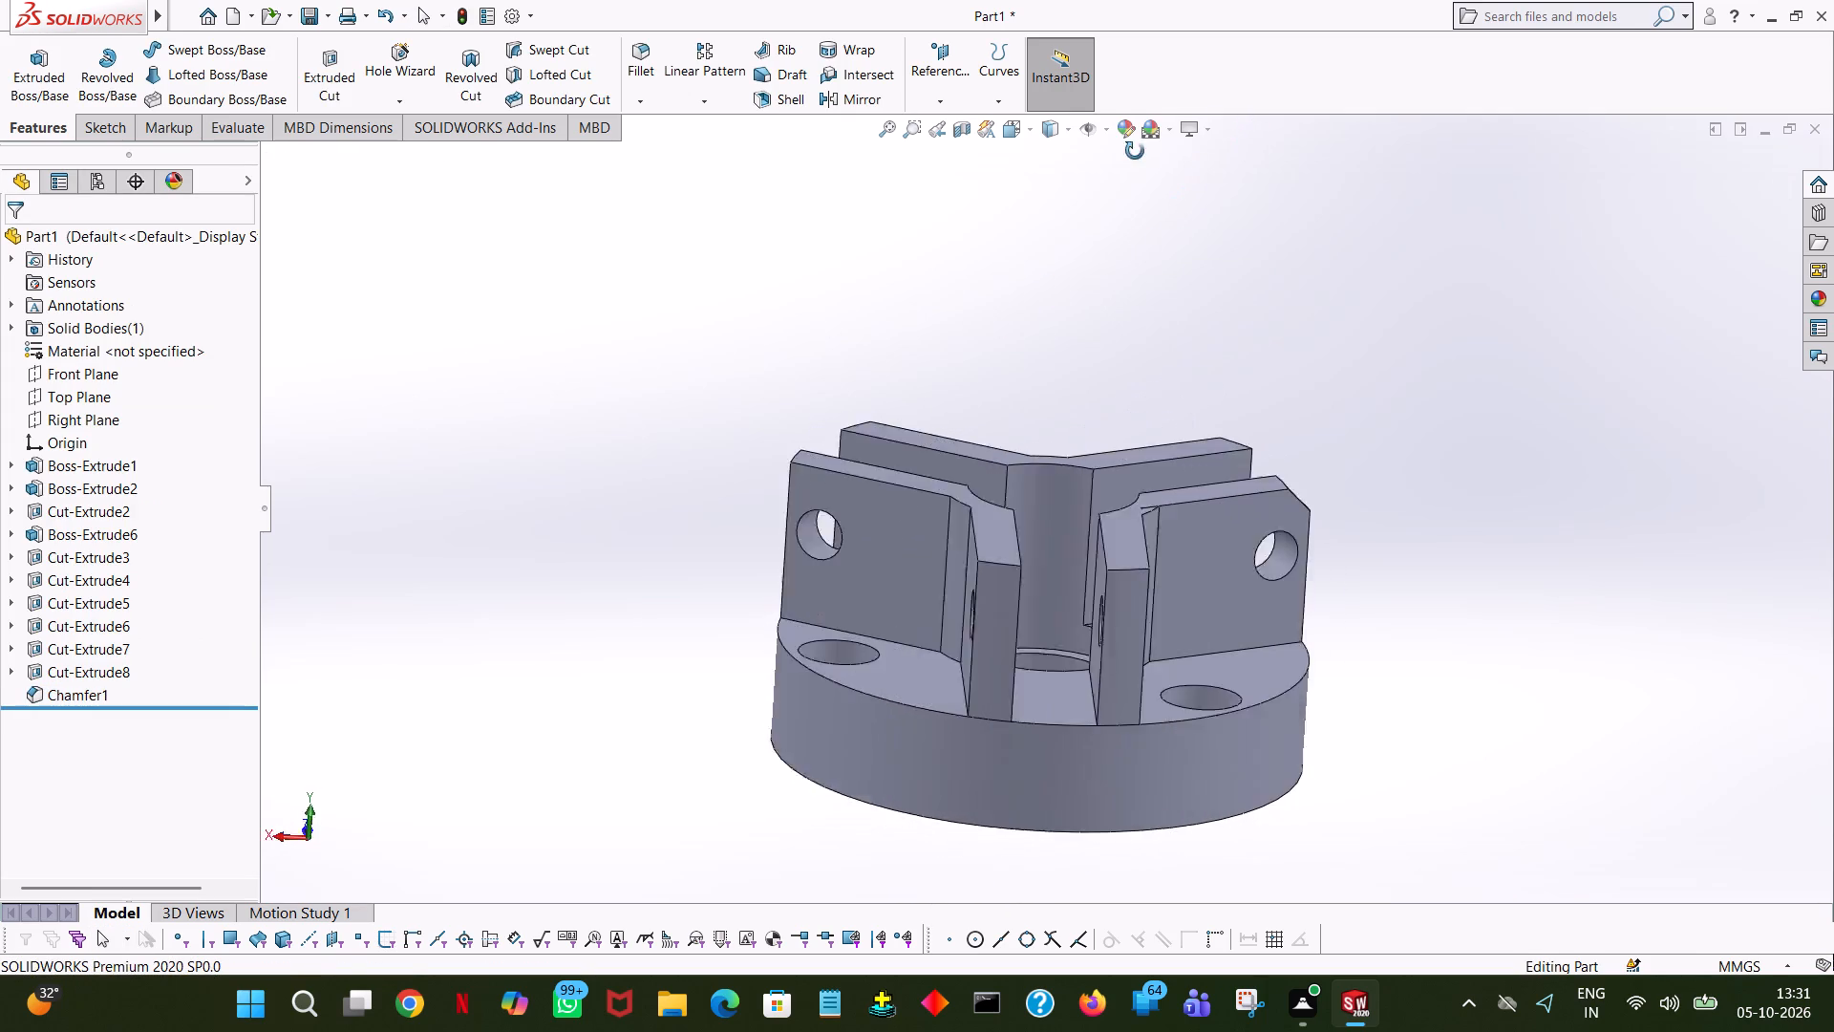
pyautogui.moveTo(1135, 151); pyautogui.dragTo(953, 183, button='middle')
pyautogui.moveTo(1272, 333); pyautogui.dragTo(1272, 333, button='middle')
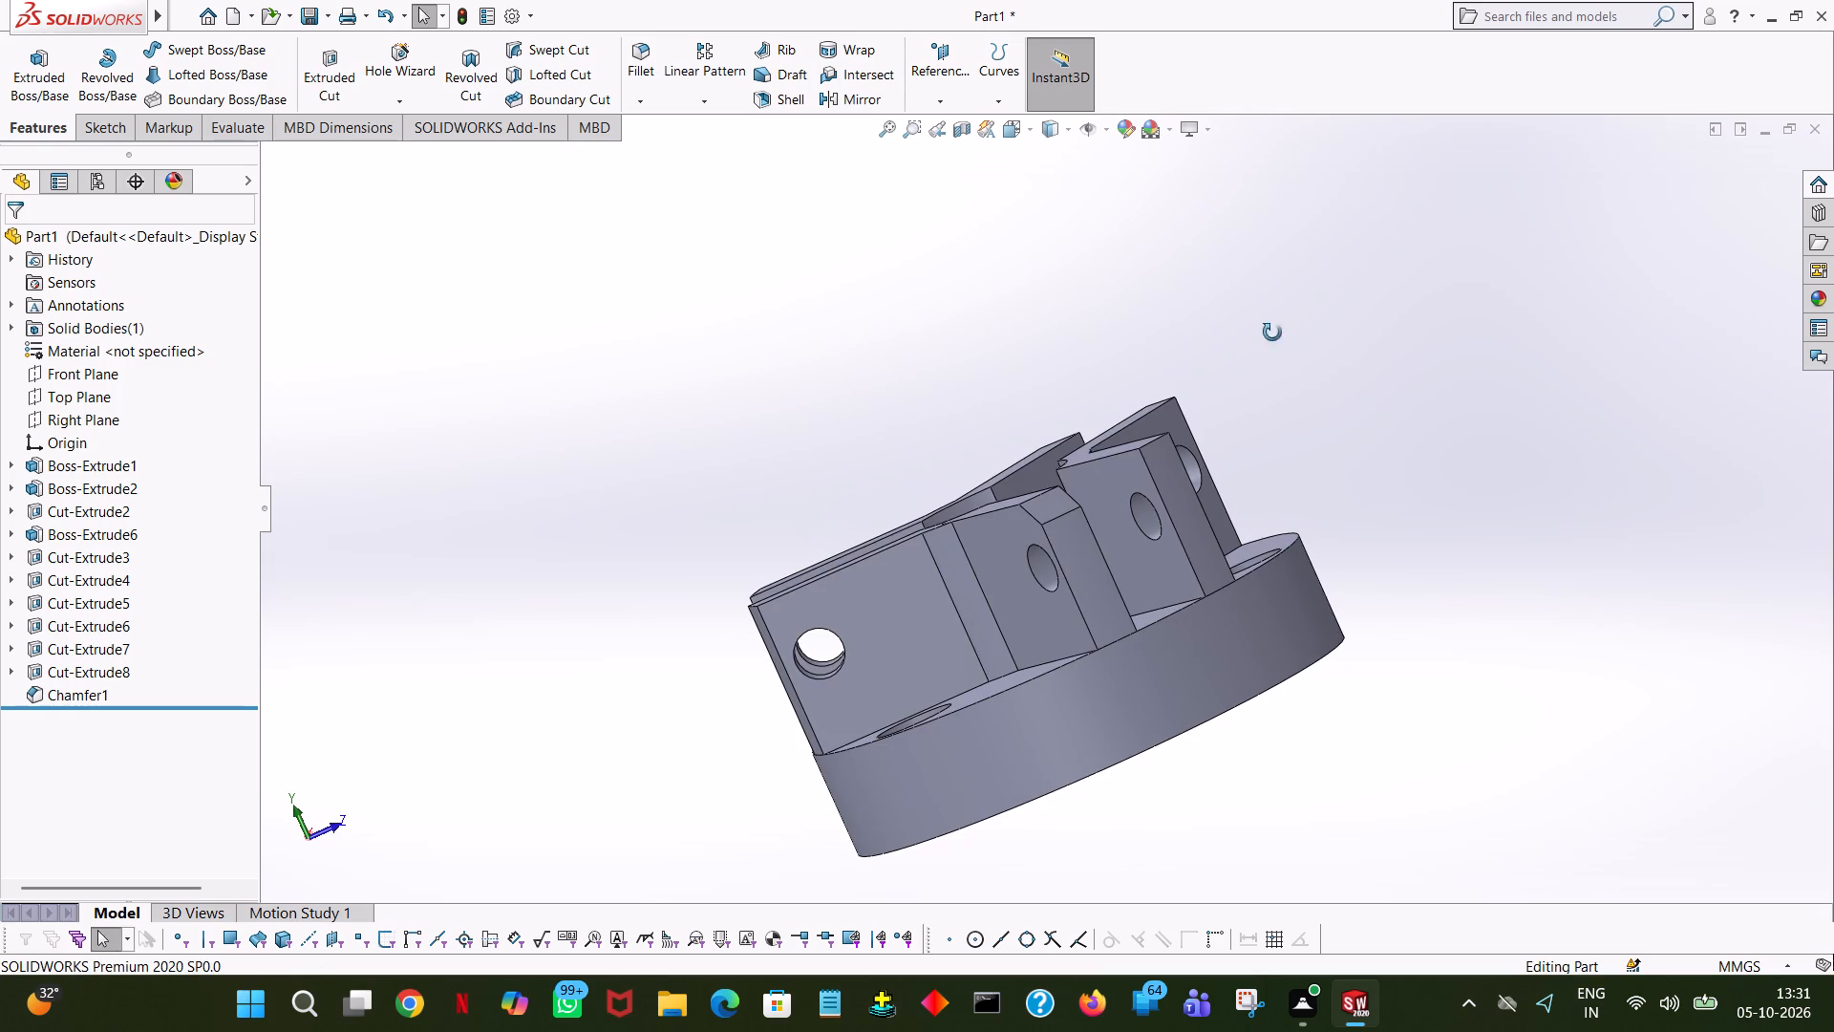
pyautogui.moveTo(1272, 333); pyautogui.dragTo(1295, 562, button='middle')
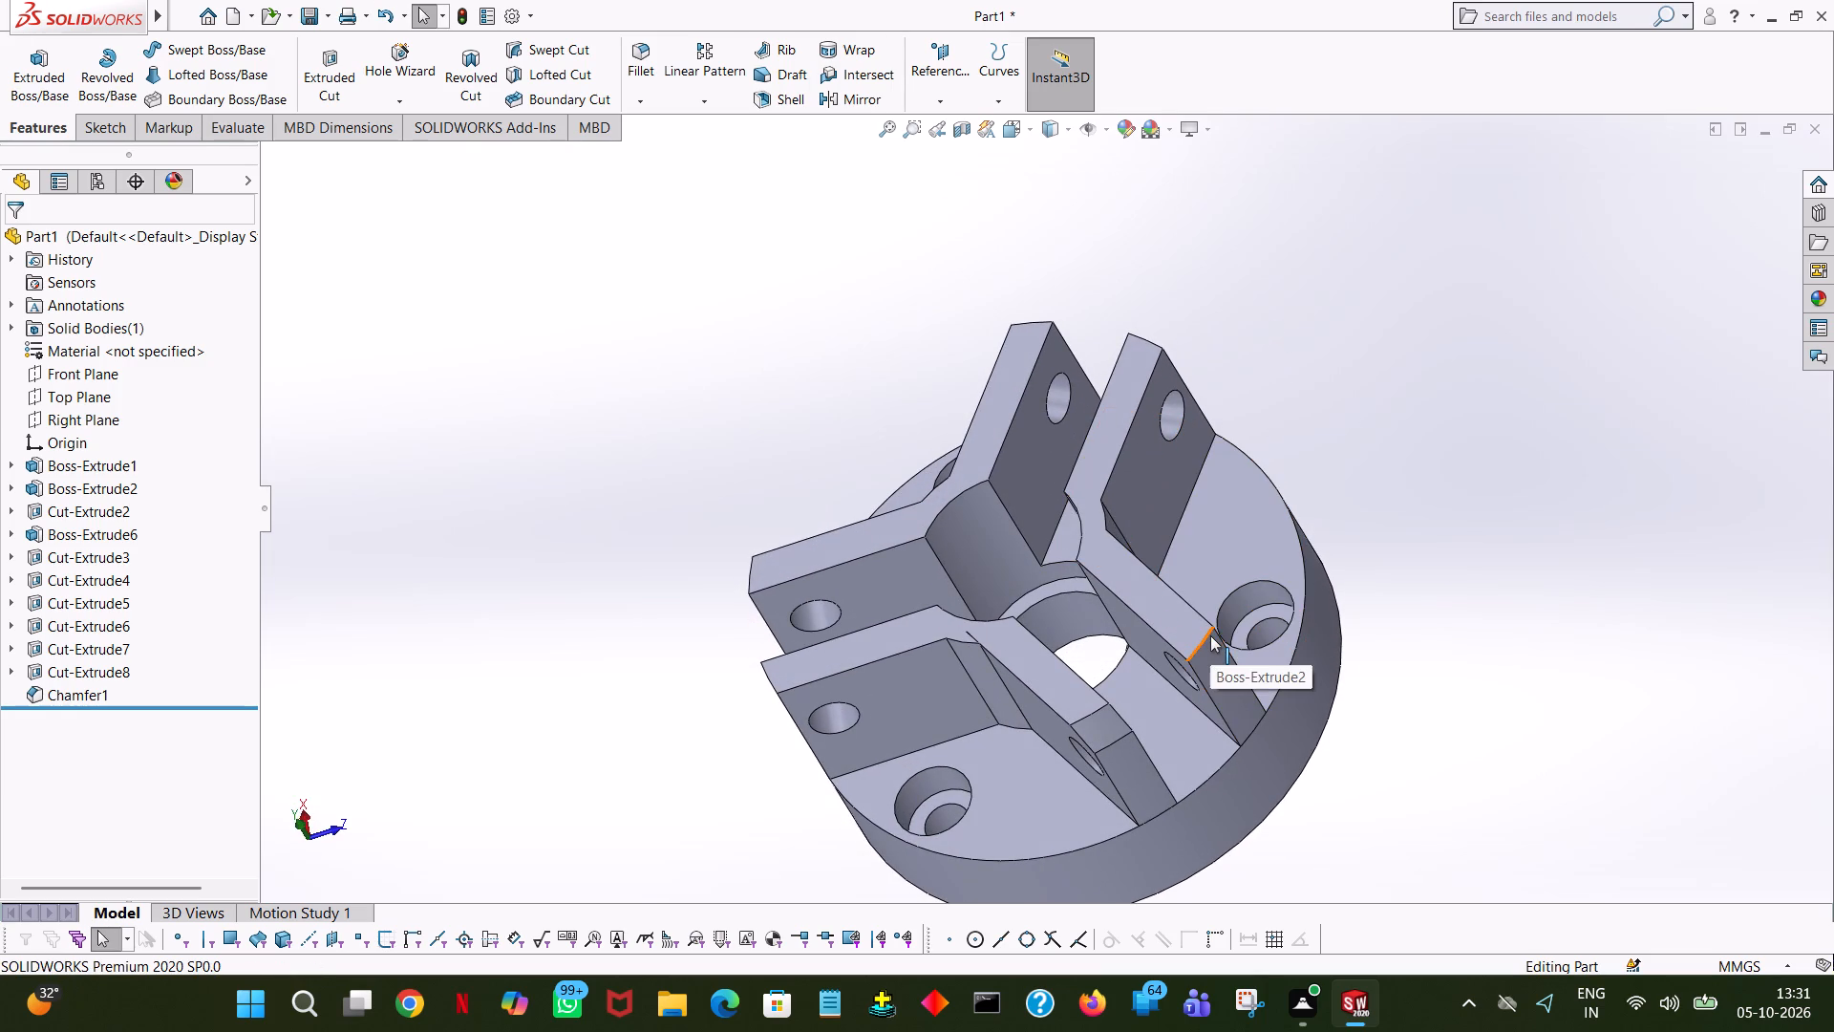
pyautogui.click(645, 105)
pyautogui.click(651, 142)
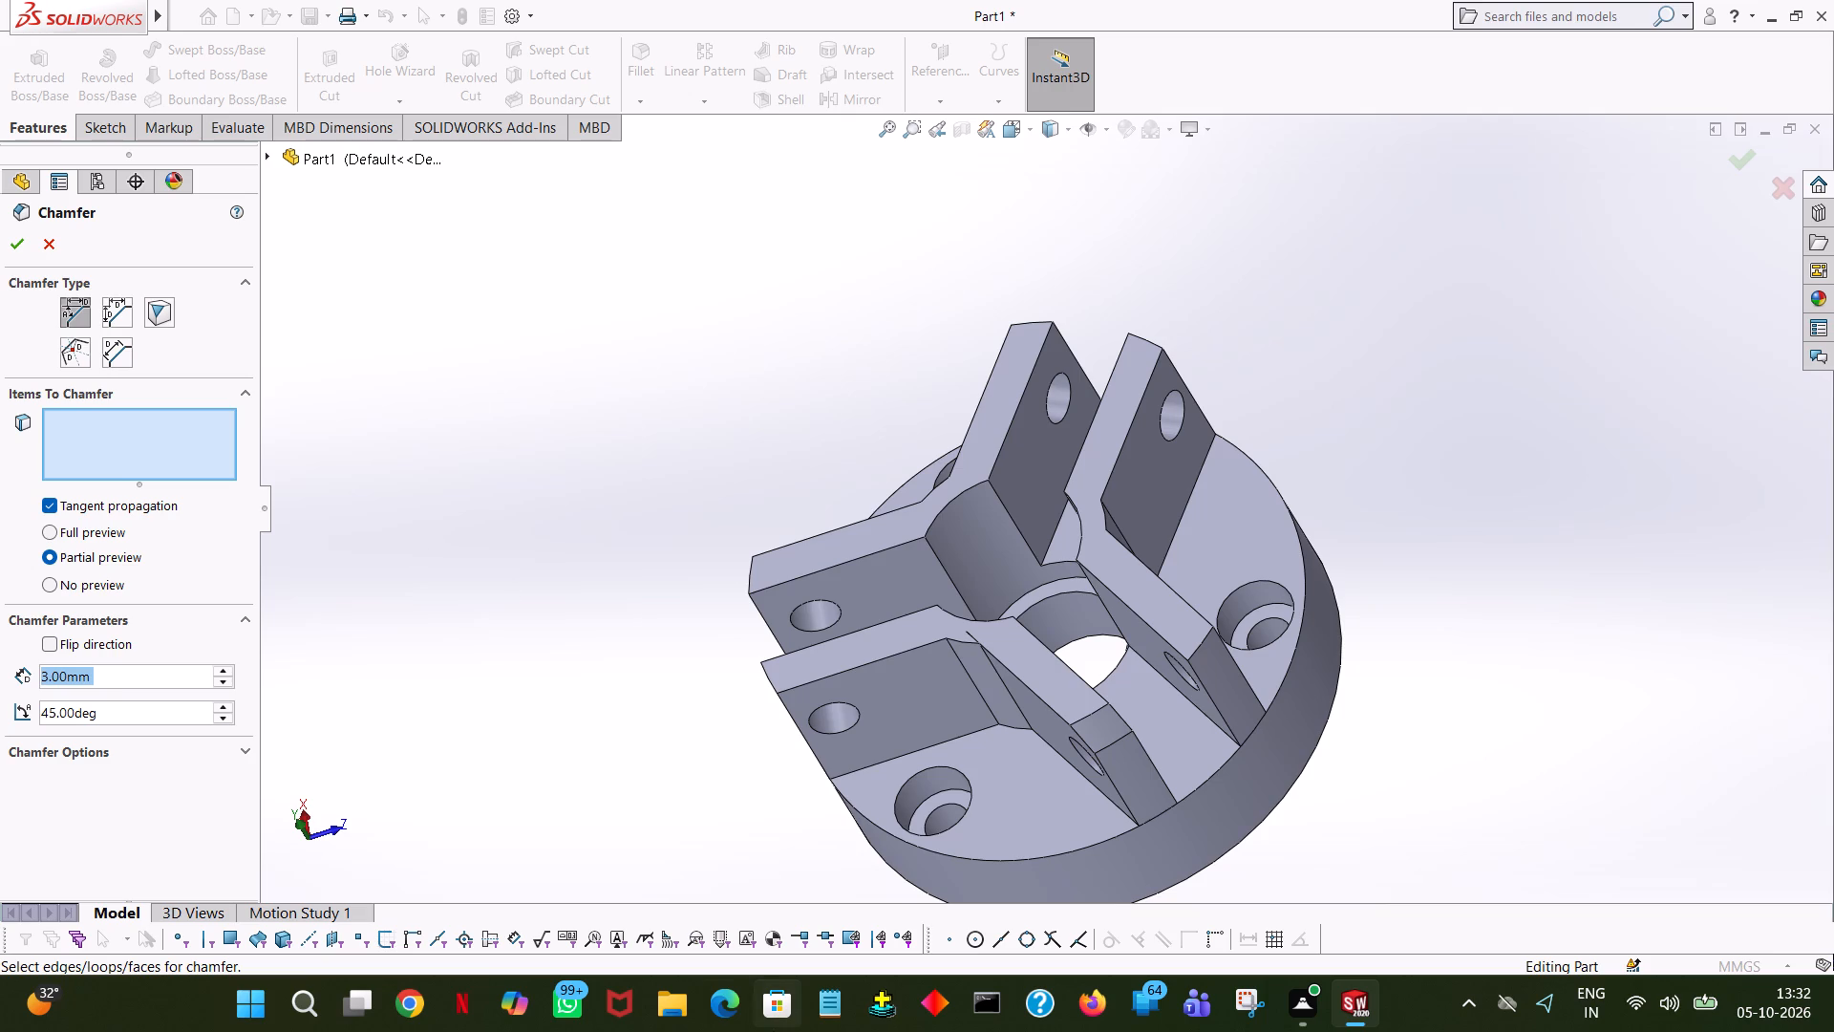
pyautogui.click(1205, 635)
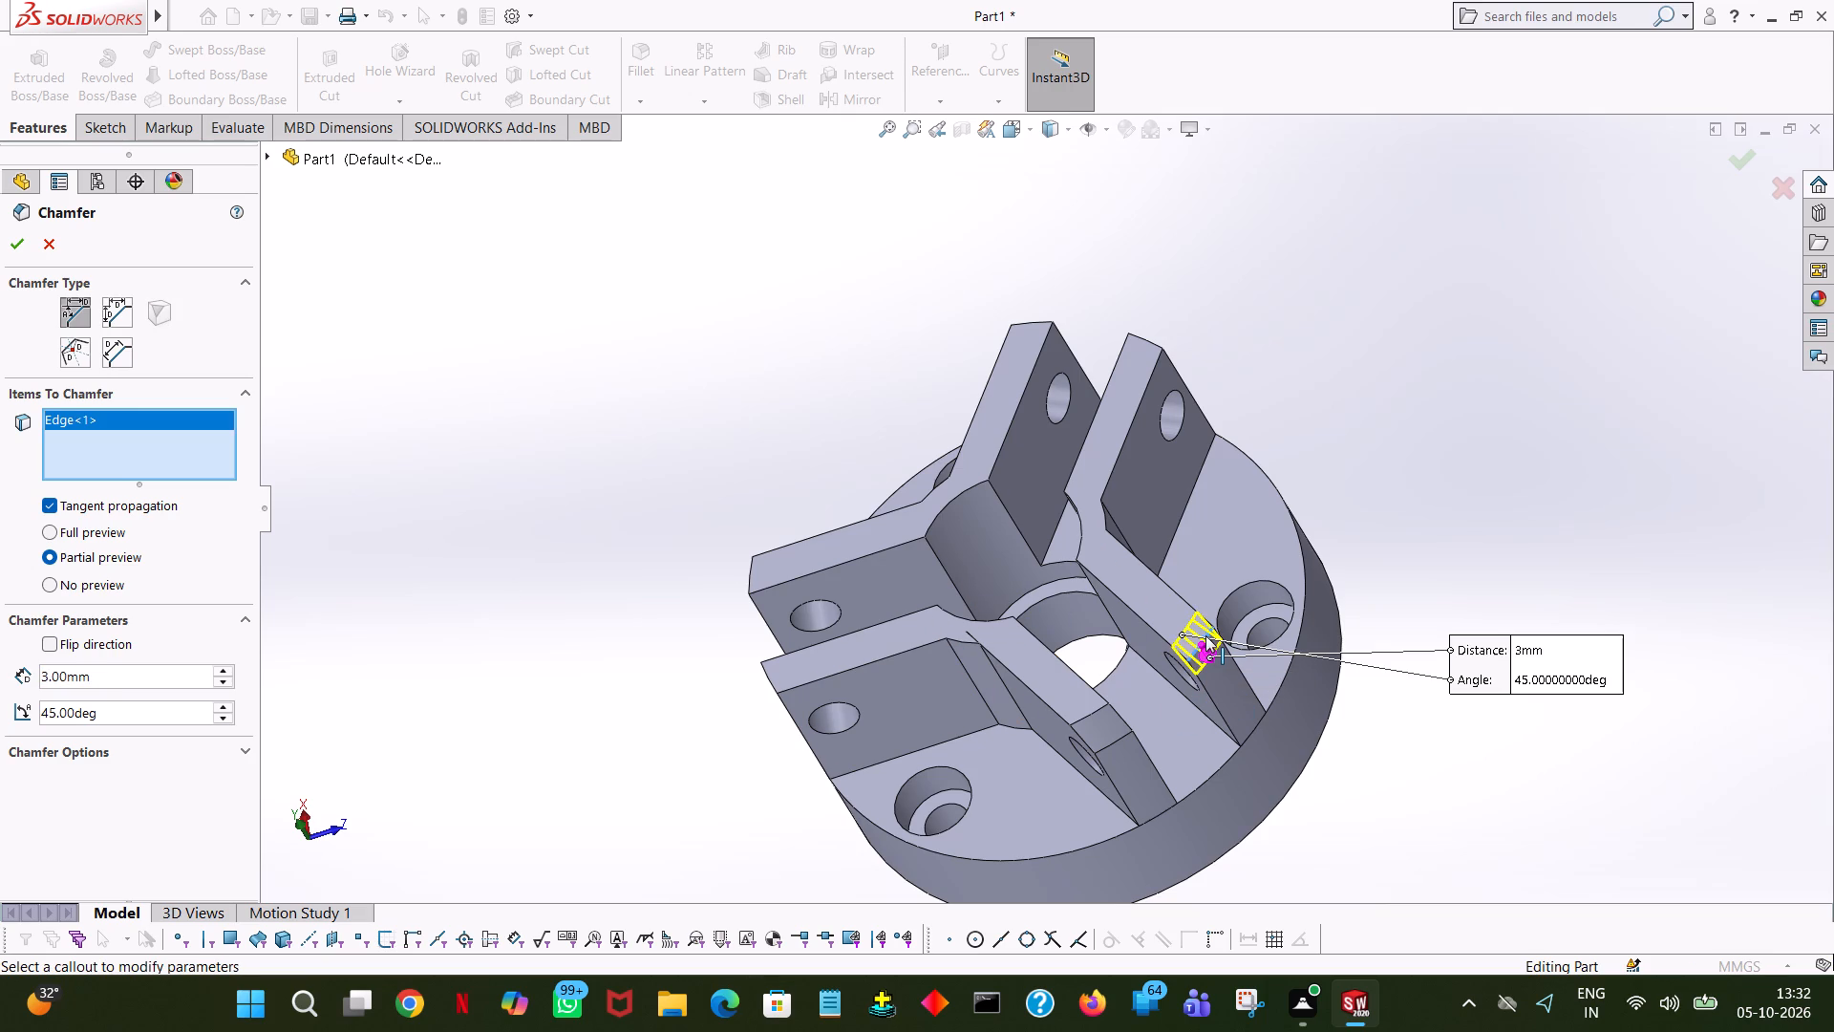
pyautogui.click(13, 233)
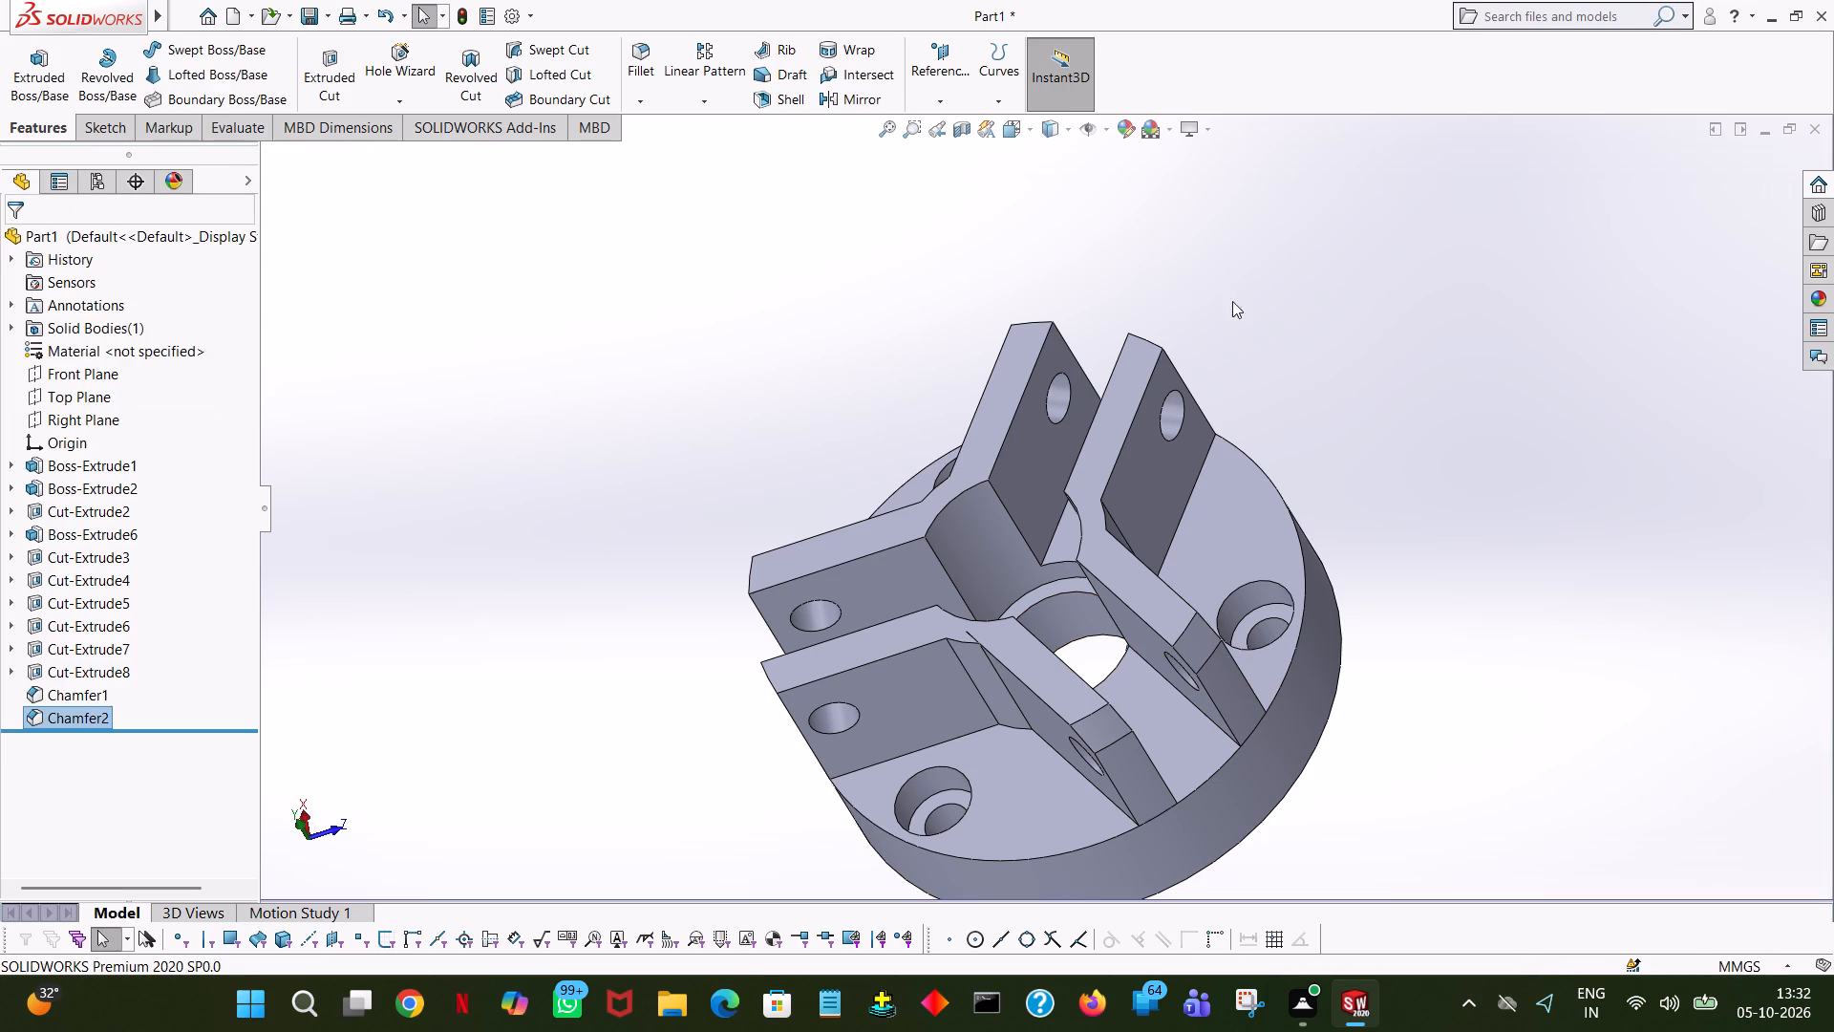
# Chamfer the outer top edge of one wall beside an adjacent unchamfered slot with a 3 mm distance at 45 degrees.
pyautogui.moveTo(1312, 301); pyautogui.dragTo(1348, 674, button='middle')
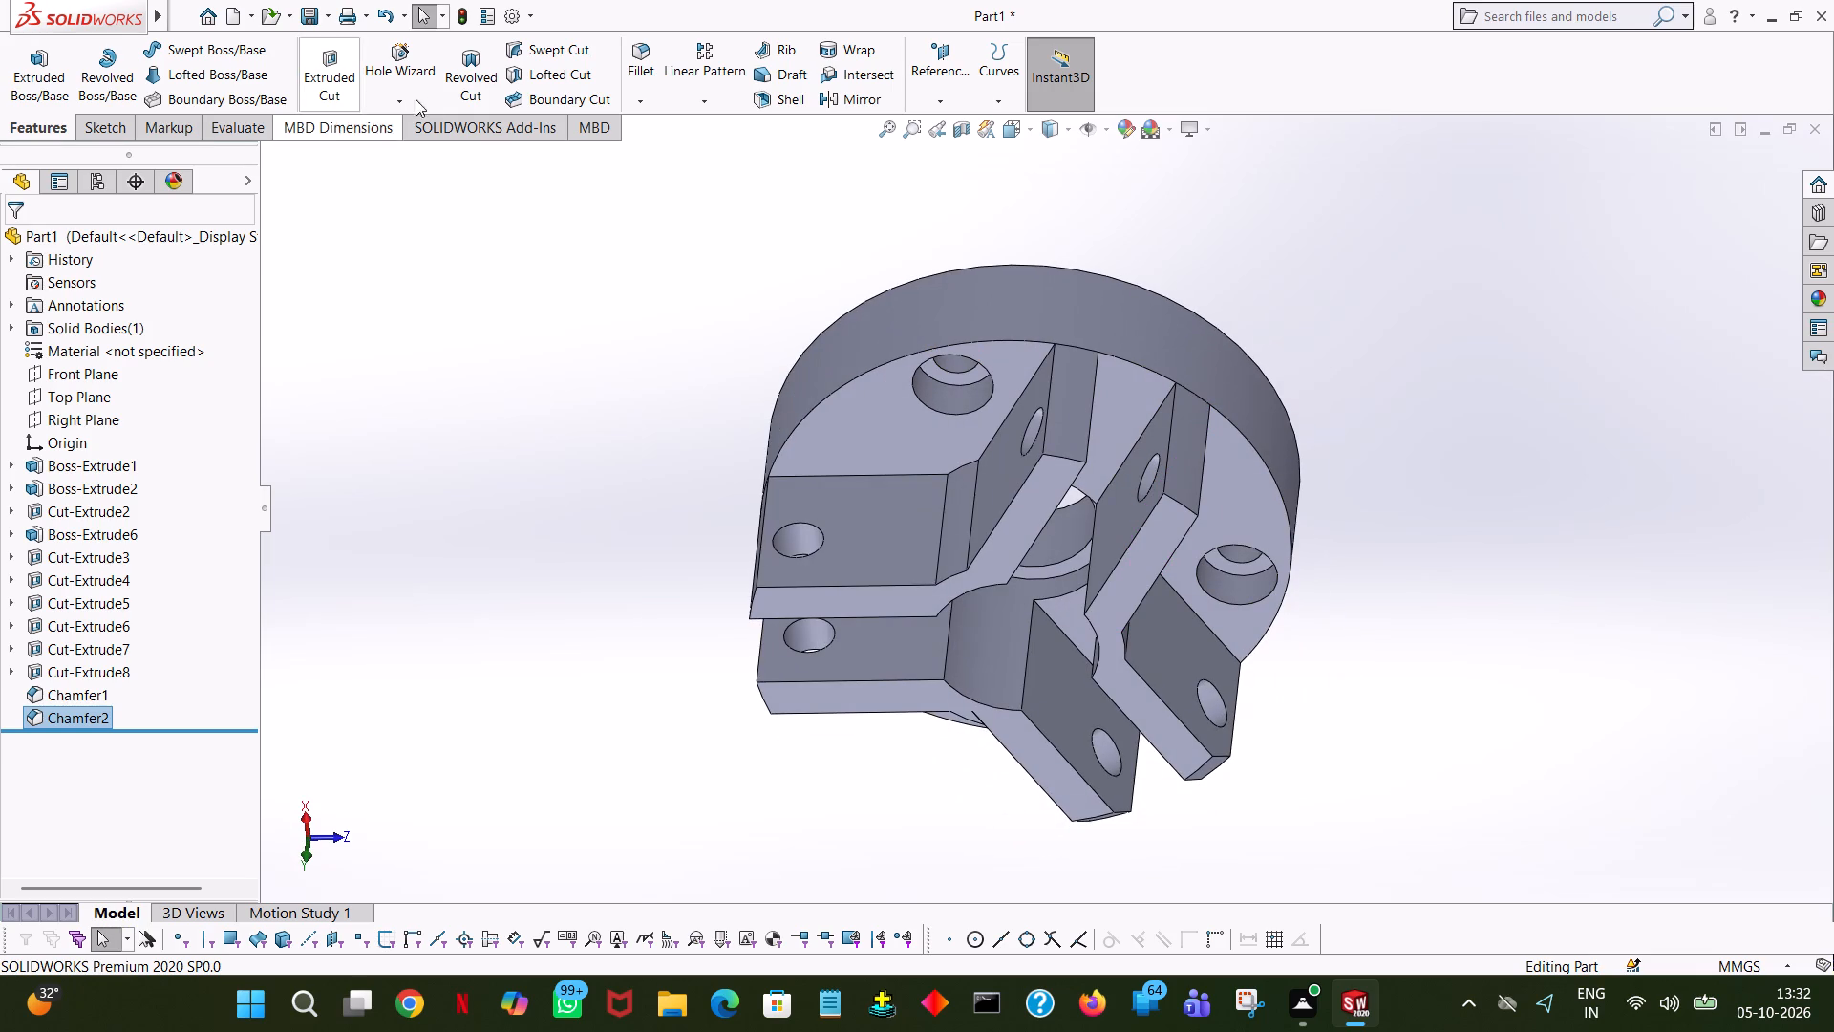
pyautogui.click(635, 108)
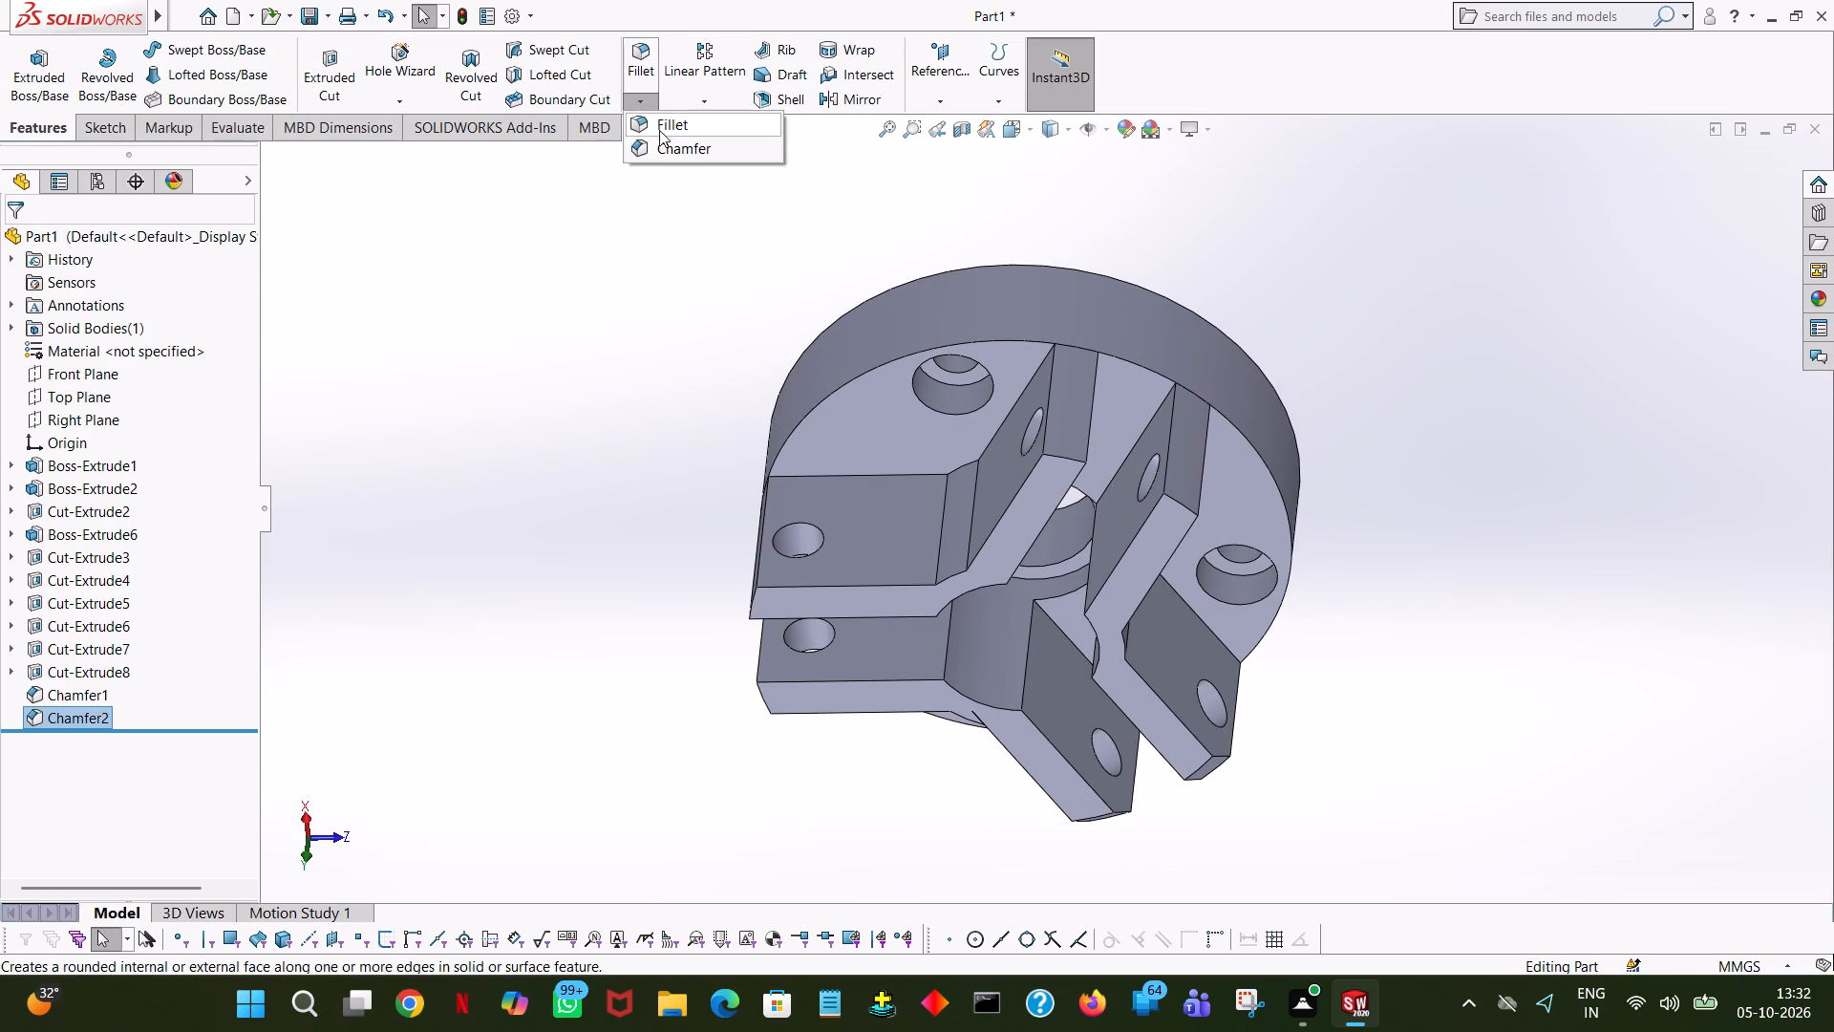
pyautogui.click(662, 142)
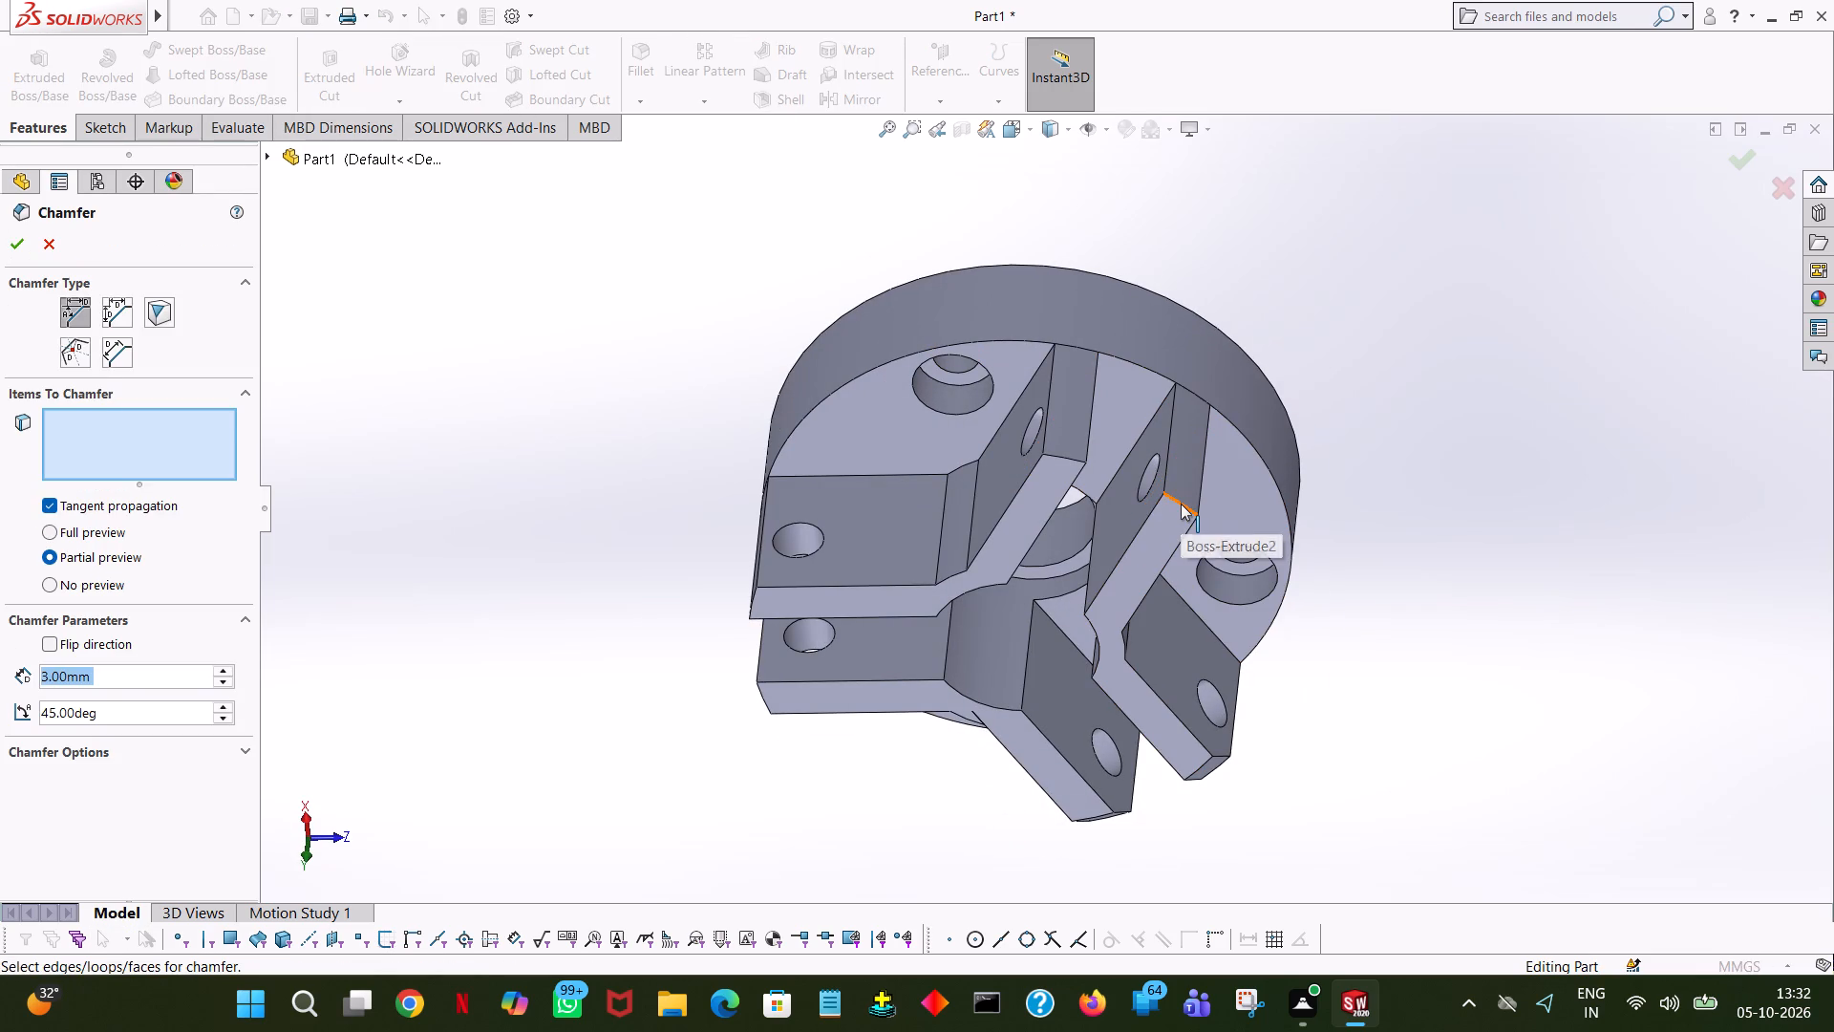
pyautogui.click(1181, 503)
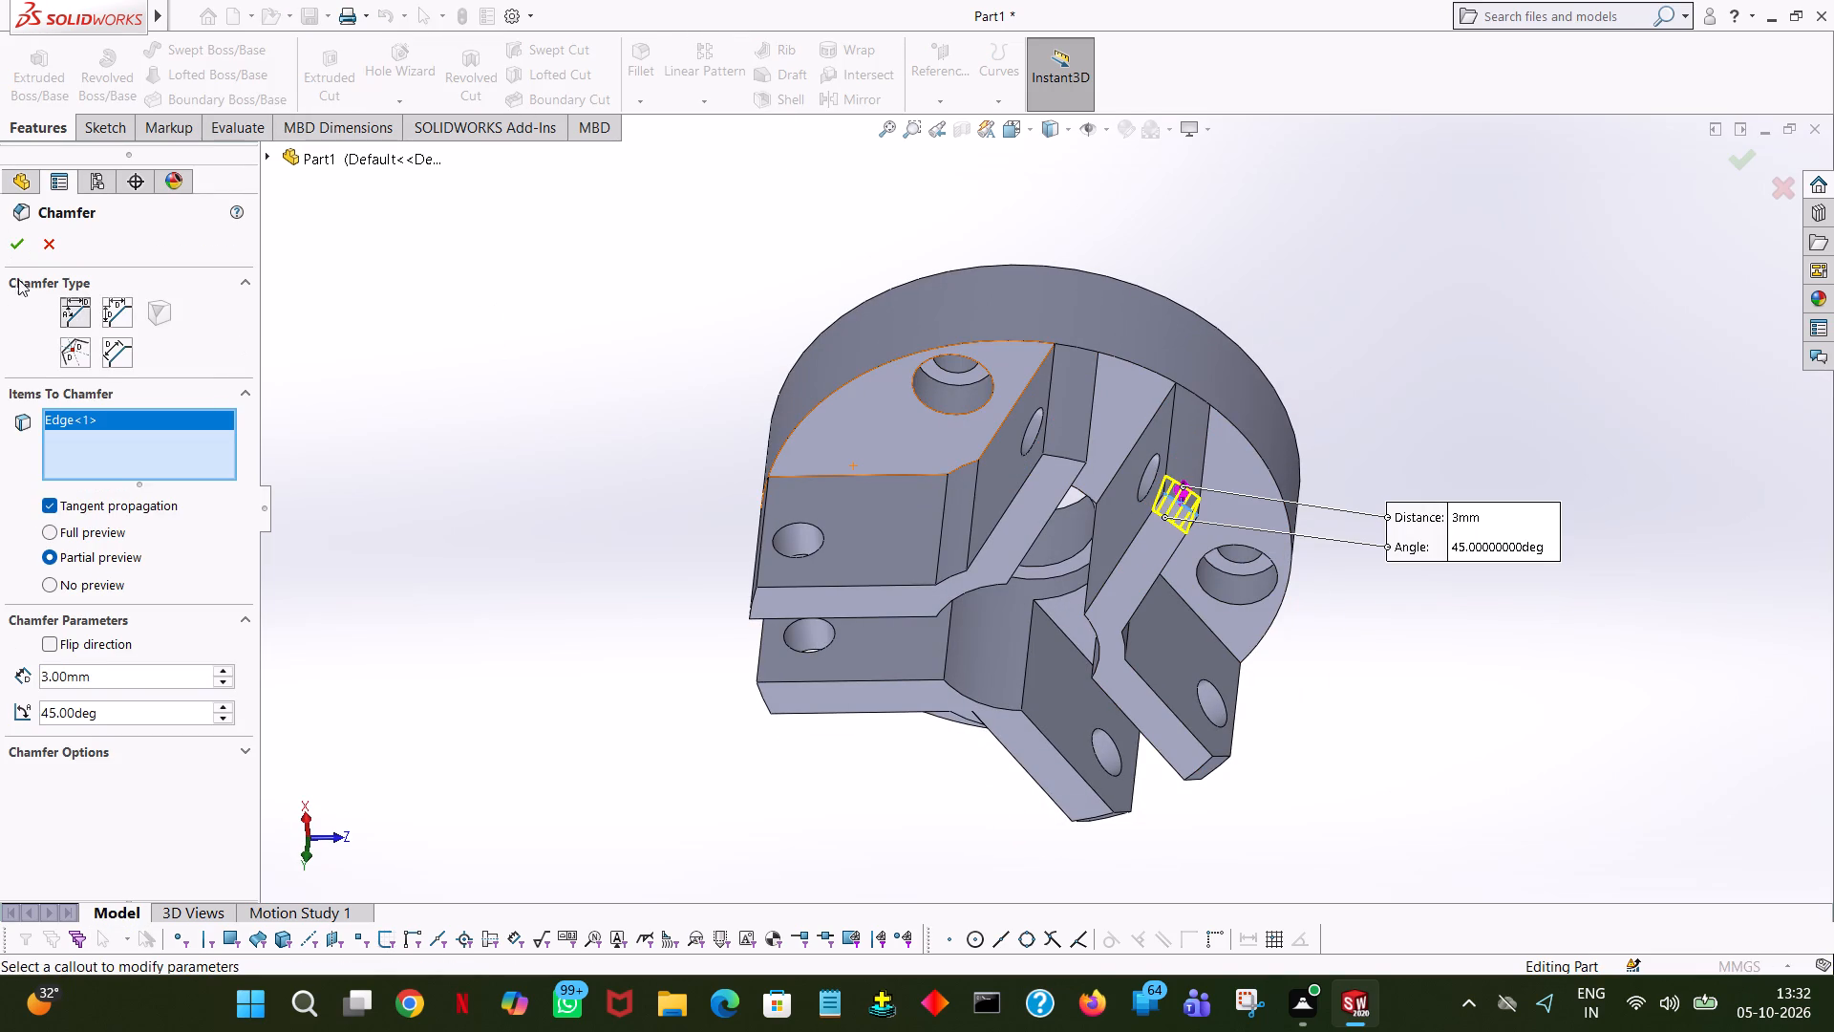
pyautogui.click(5, 234)
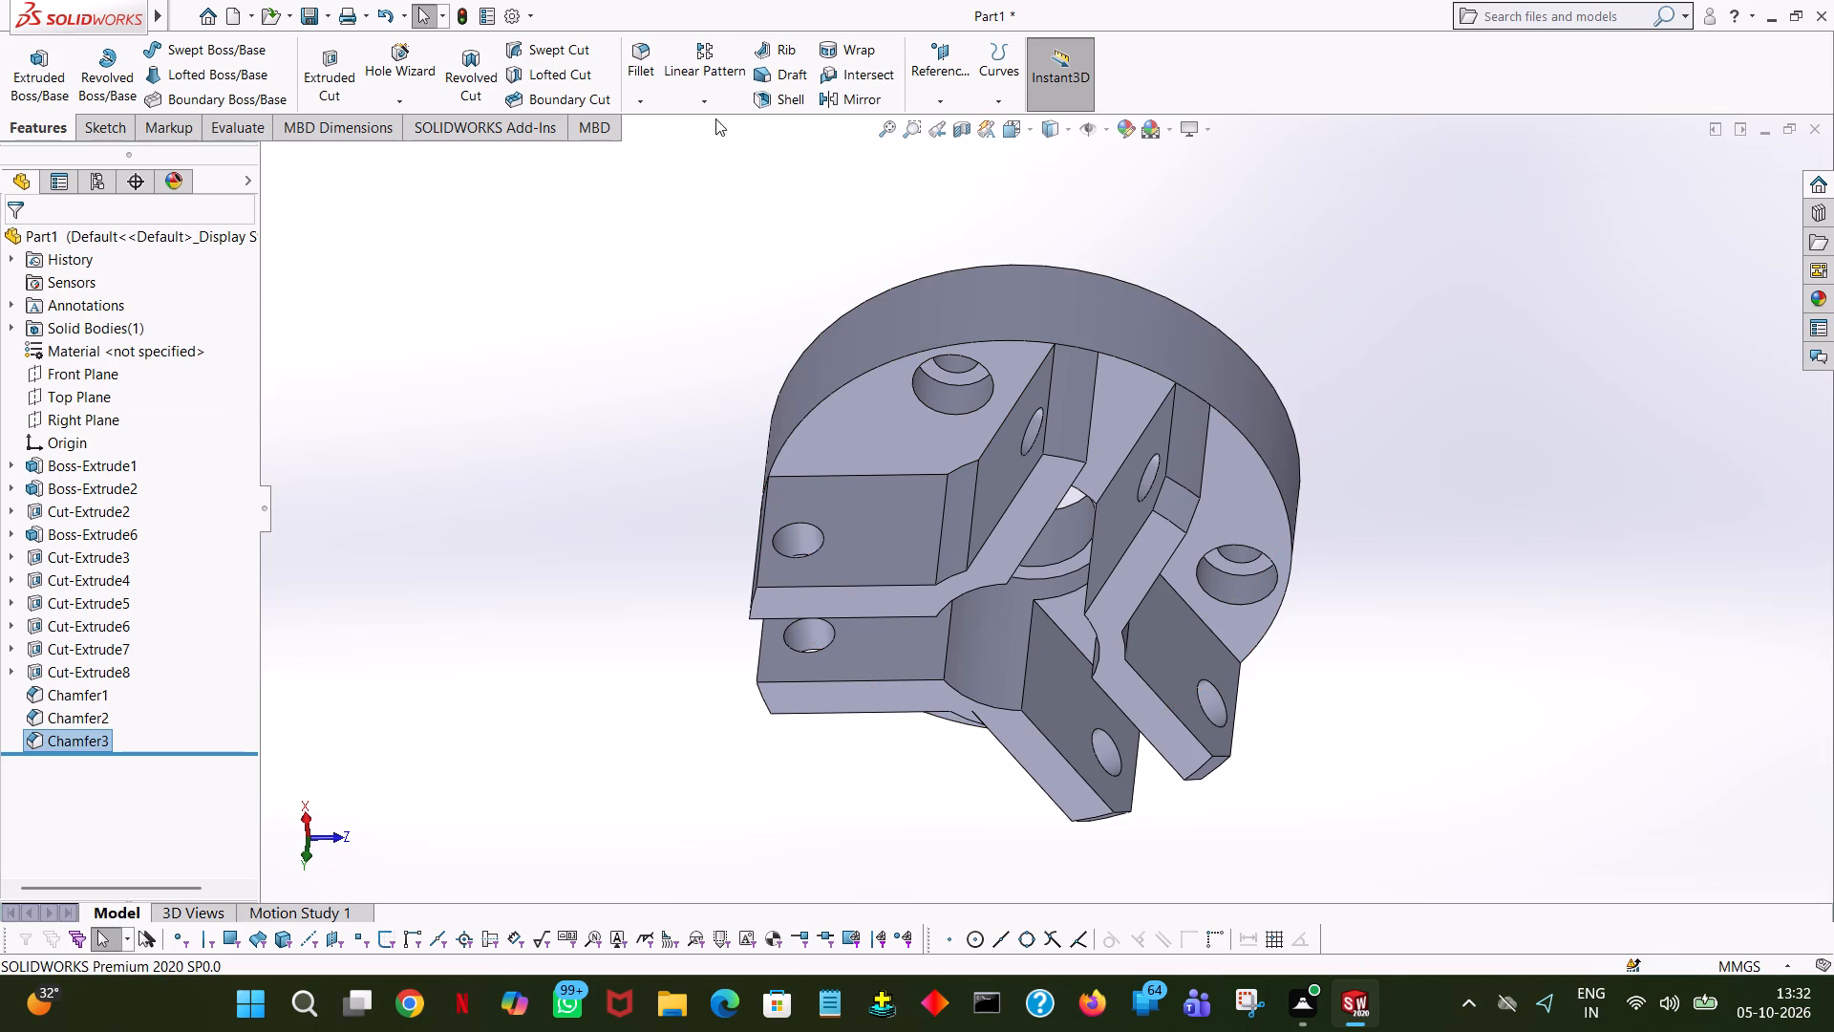
# Chamfer the outer top edge of the opposite wall of that same slot, 3 mm at 45 degrees.
pyautogui.click(629, 97)
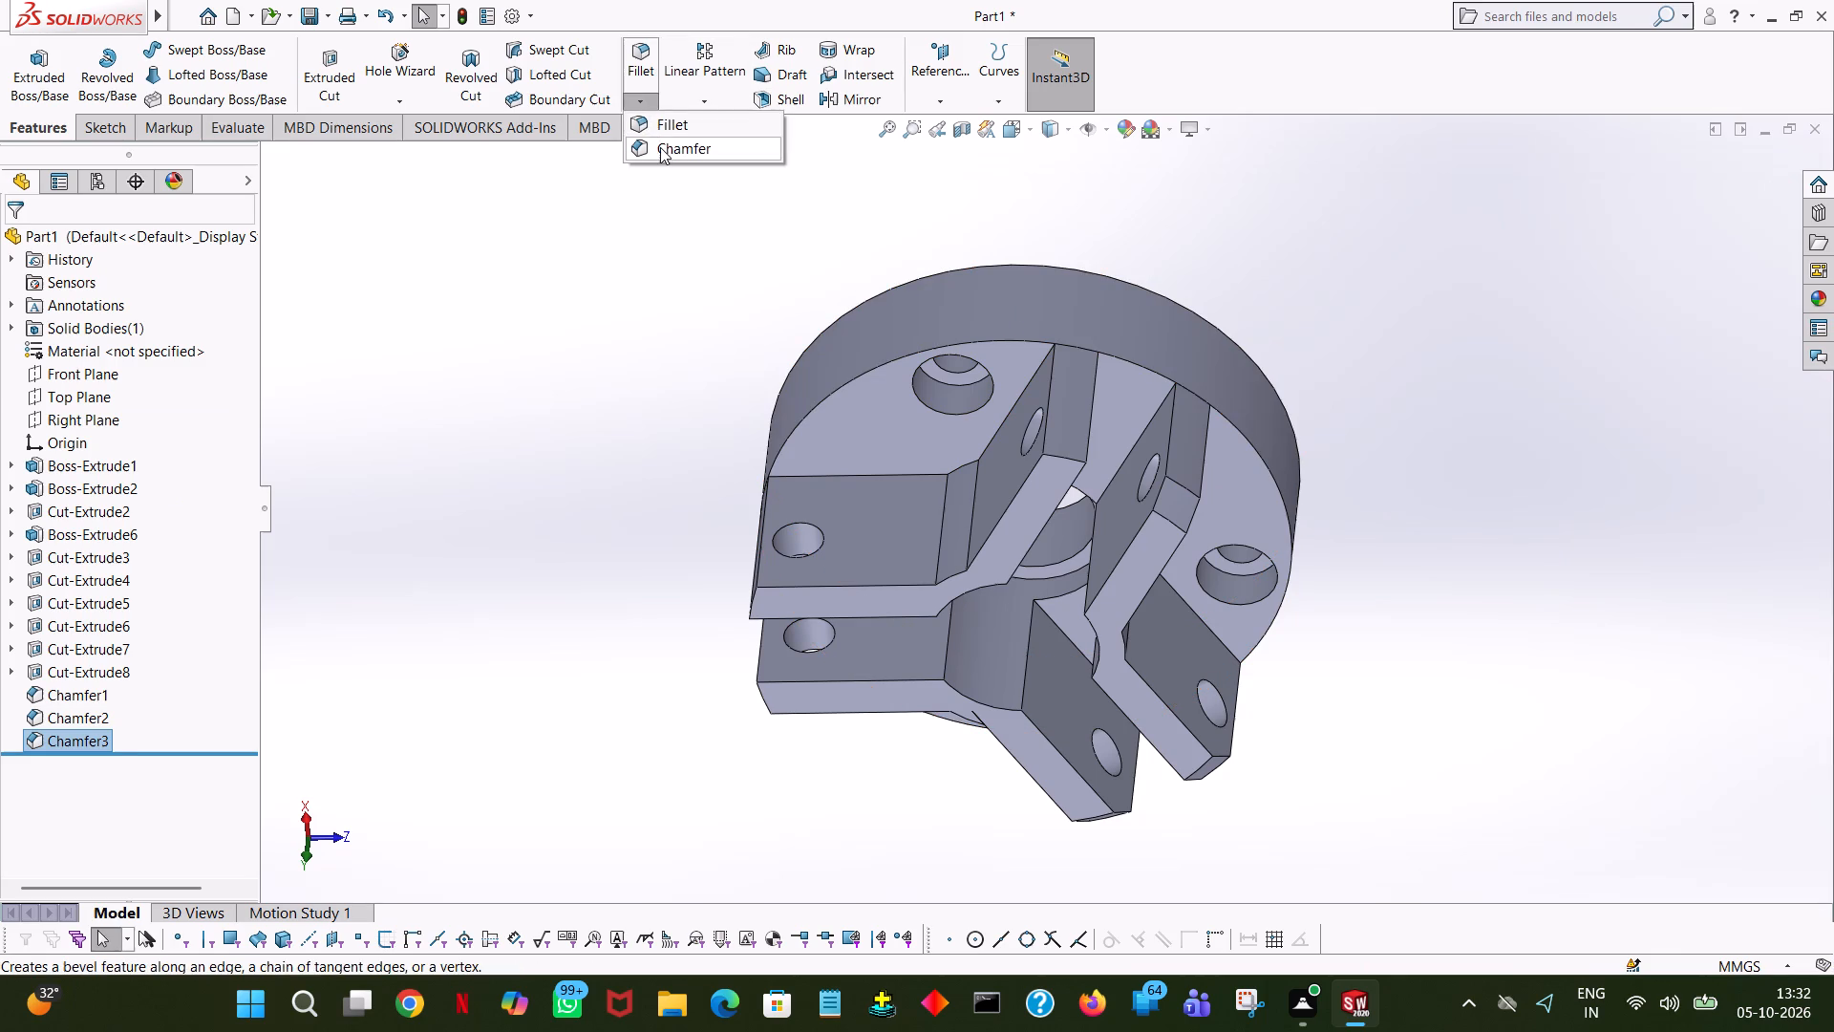
pyautogui.click(660, 147)
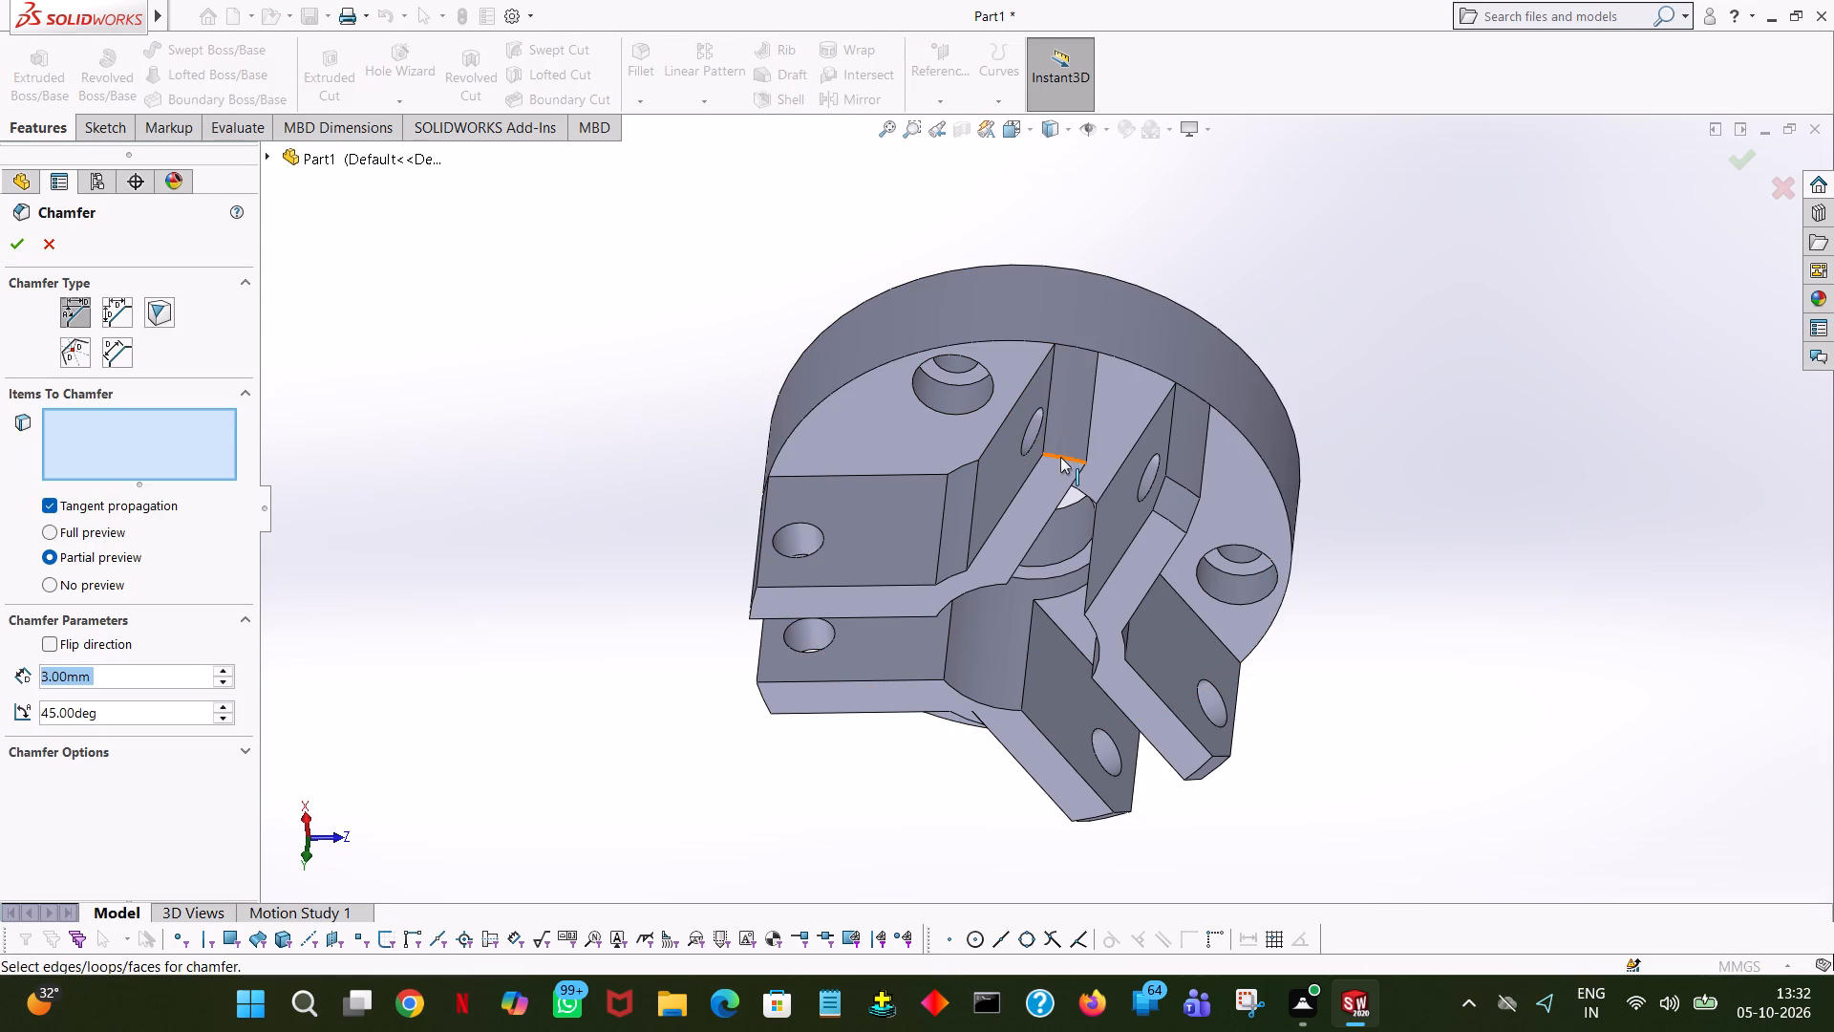
pyautogui.click(1061, 454)
pyautogui.click(19, 241)
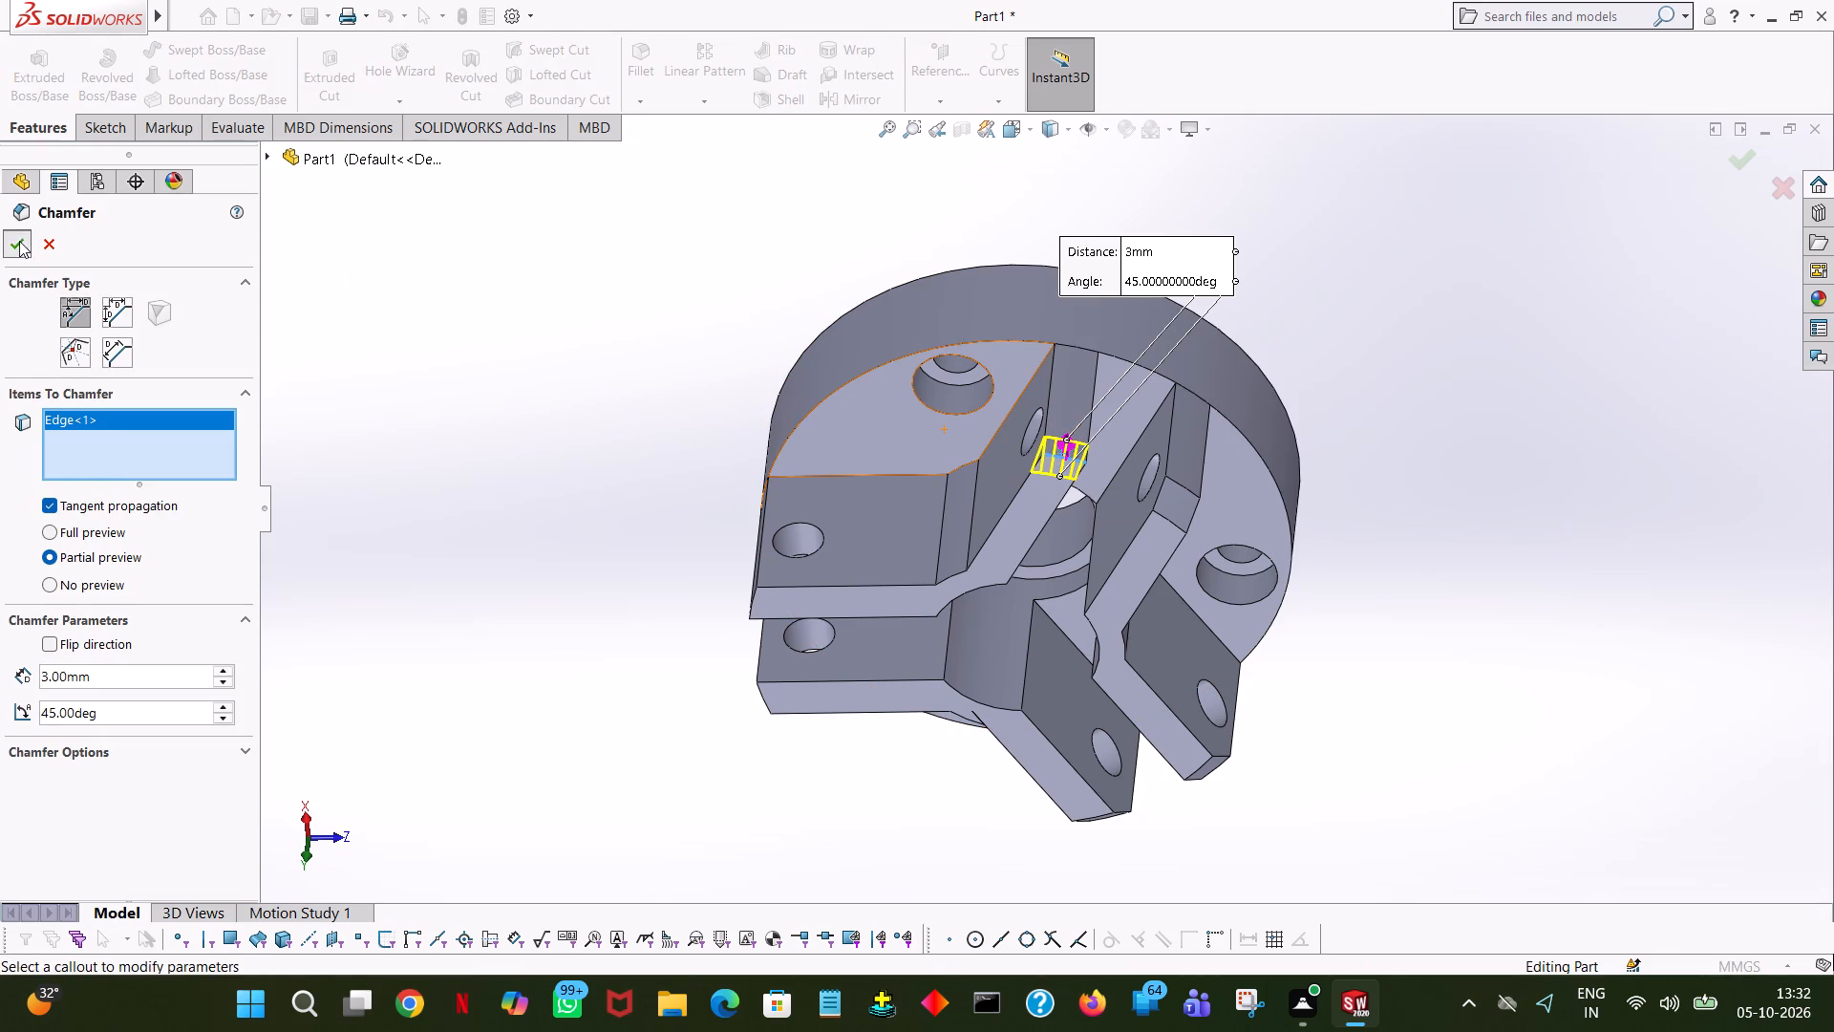
pyautogui.click(592, 382)
# Chamfer the outer top edge of one wall beside the remaining unchamfered slot, 3 mm at 45 degrees.
pyautogui.moveTo(725, 400); pyautogui.dragTo(758, 310, button='middle')
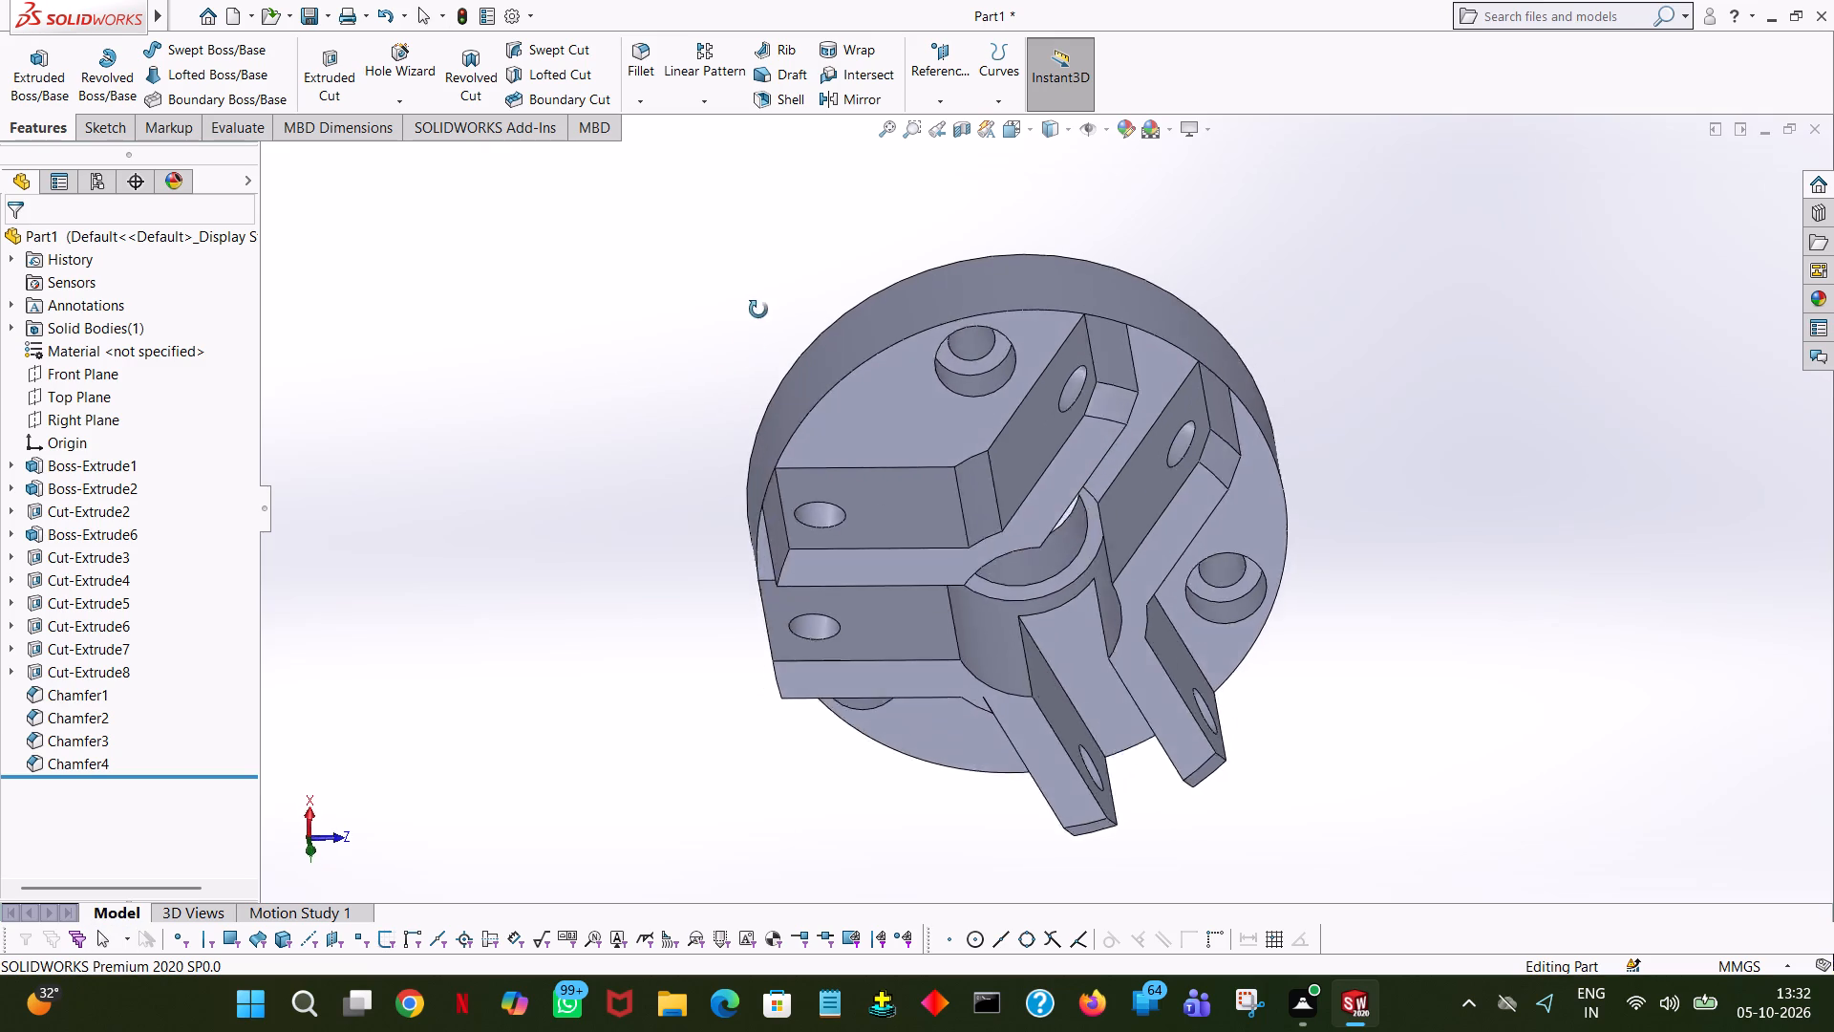
pyautogui.moveTo(758, 310); pyautogui.dragTo(820, 90, button='middle')
pyautogui.moveTo(1345, 588); pyautogui.dragTo(1244, 395, button='middle')
pyautogui.moveTo(1304, 341); pyautogui.dragTo(1500, 354, button='middle')
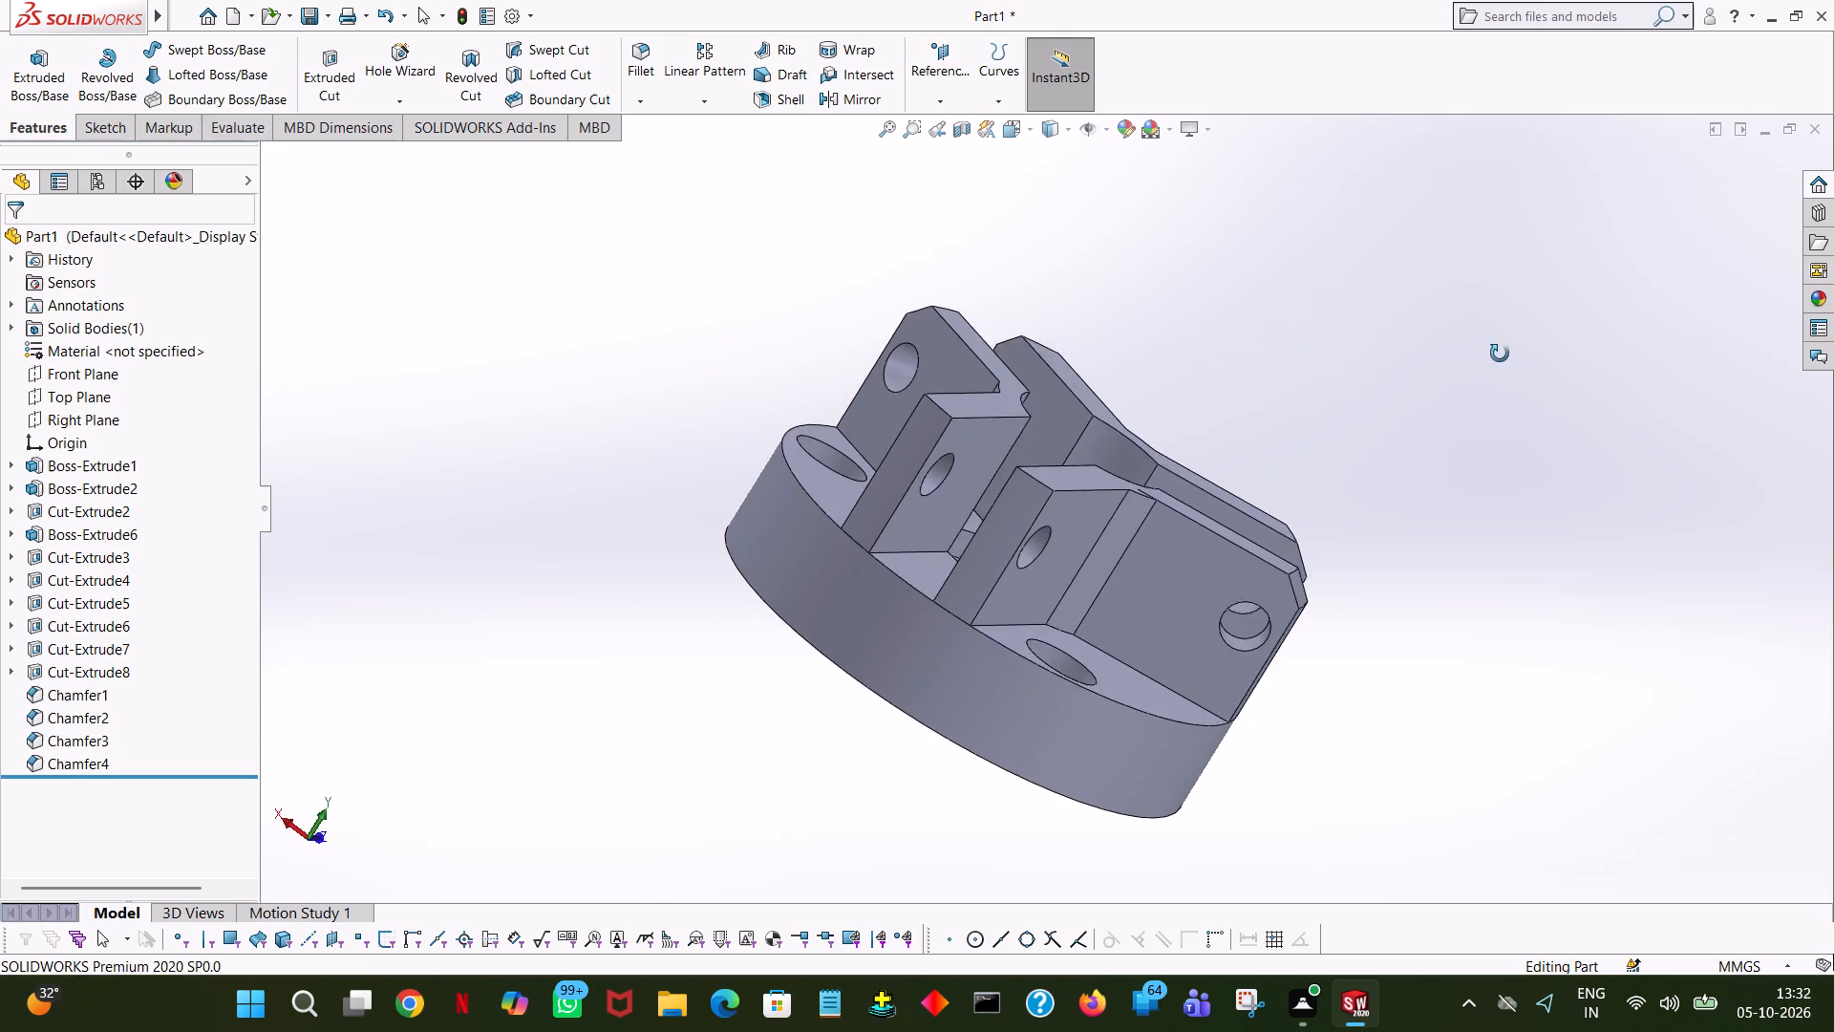
pyautogui.moveTo(1500, 354); pyautogui.dragTo(1514, 453, button='middle')
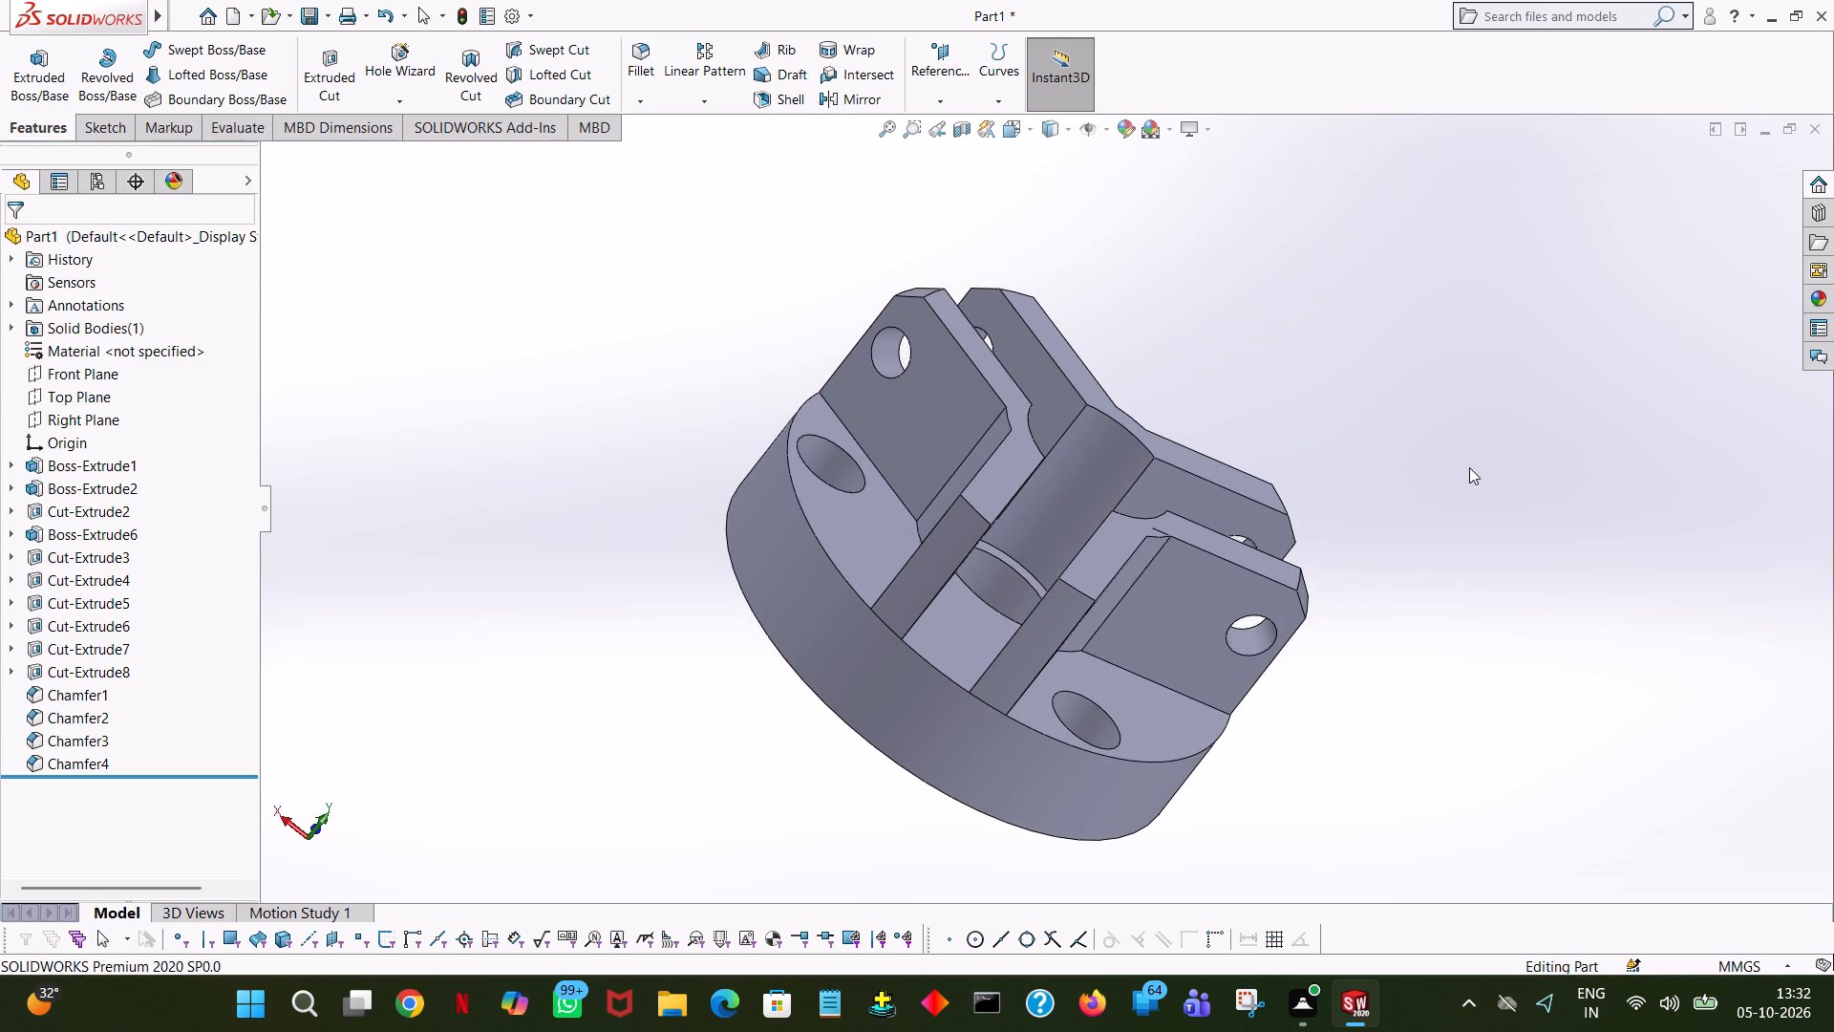
pyautogui.click(650, 96)
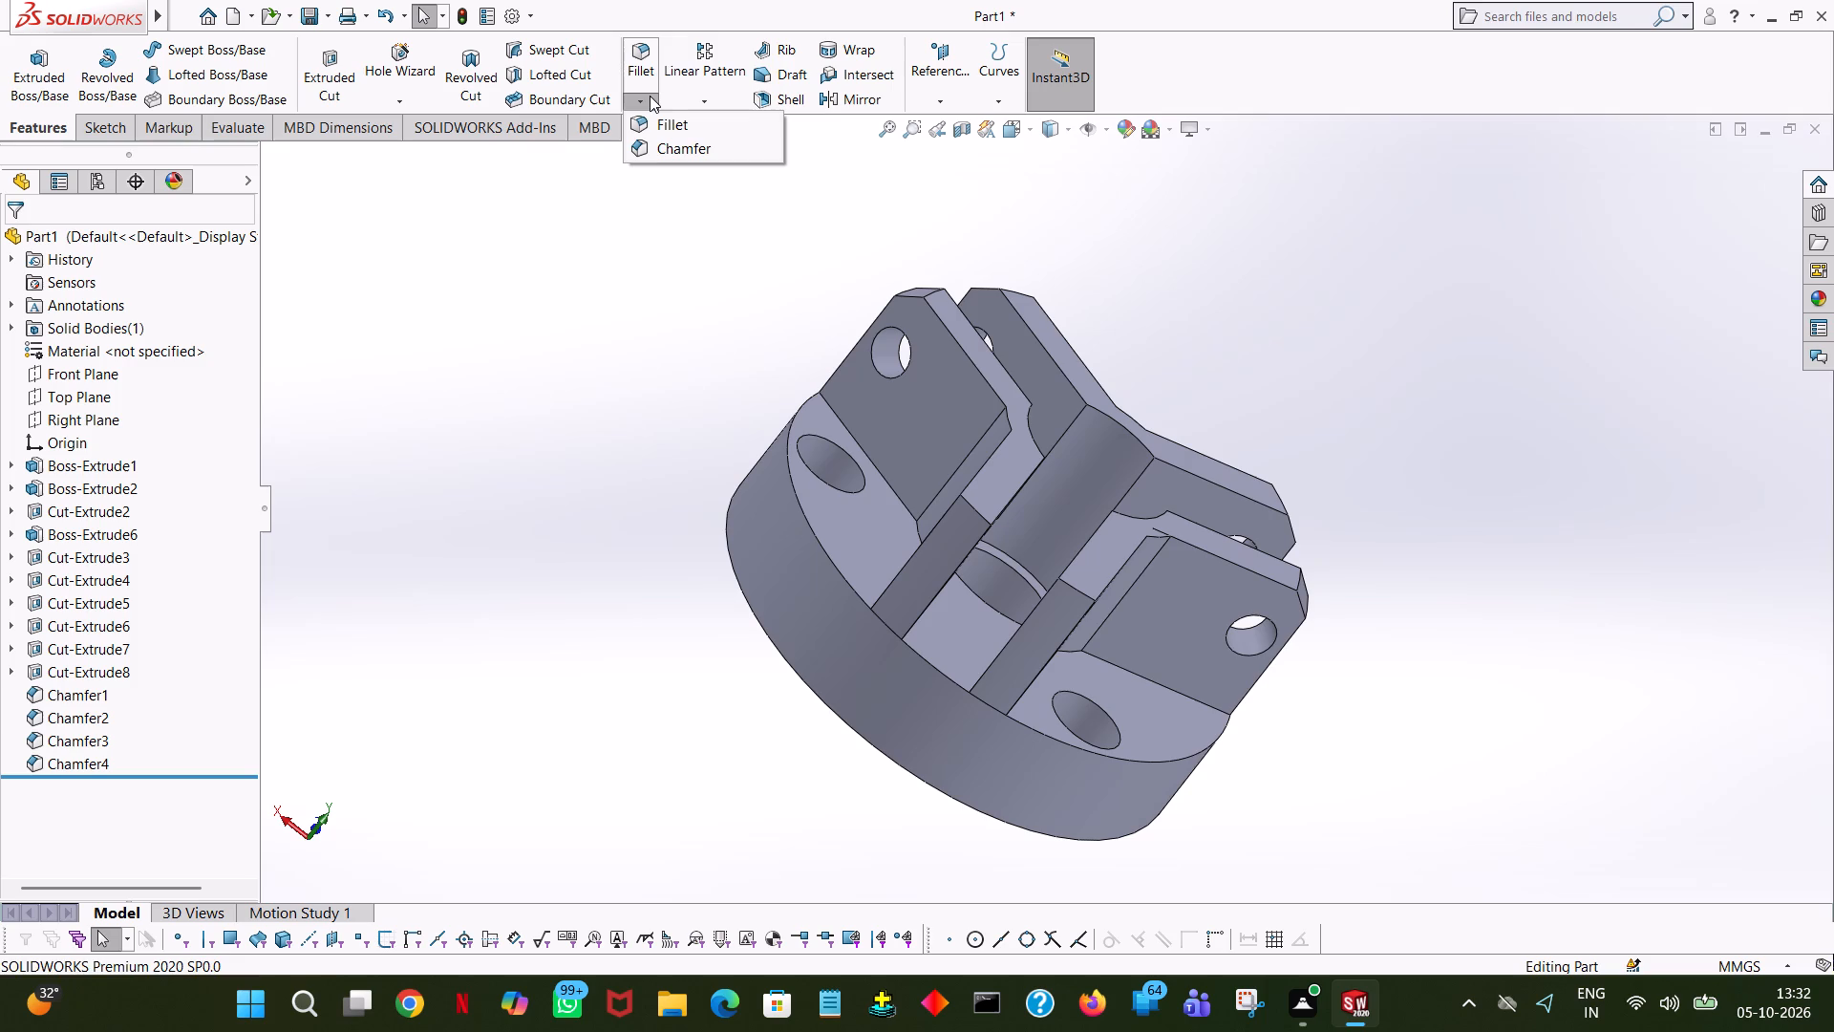
pyautogui.click(675, 143)
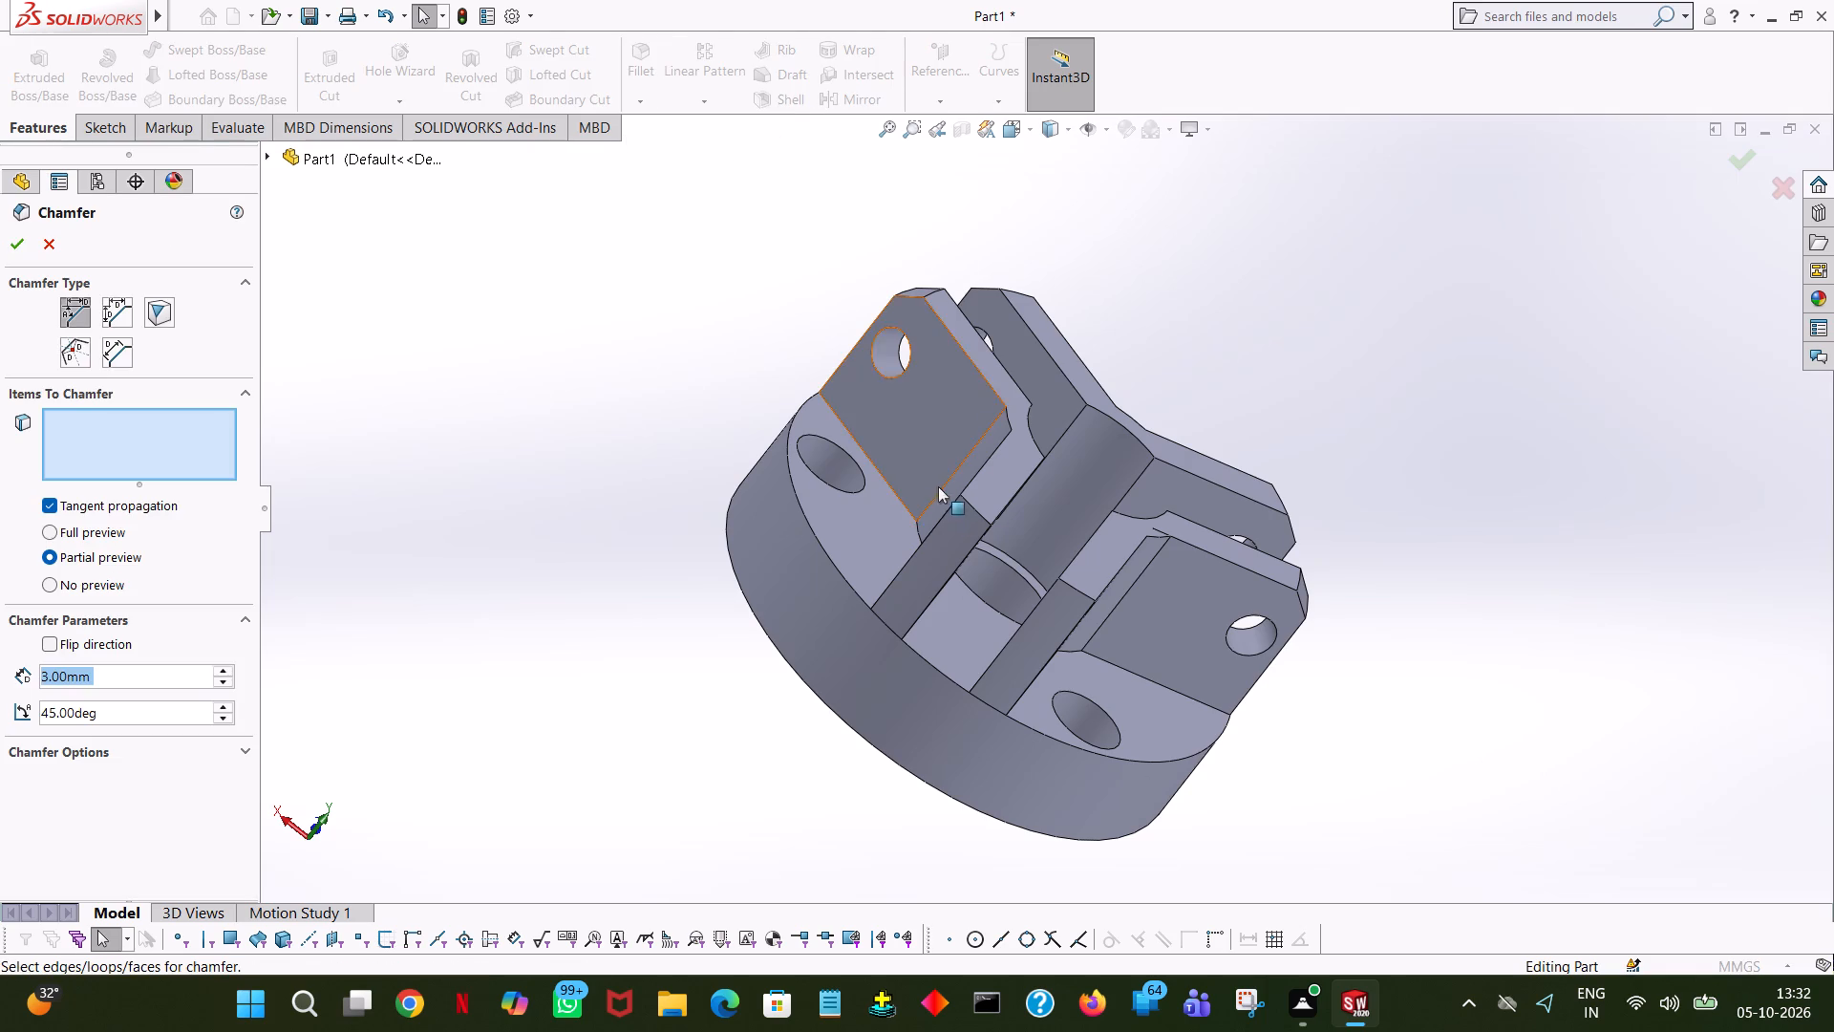
pyautogui.click(979, 511)
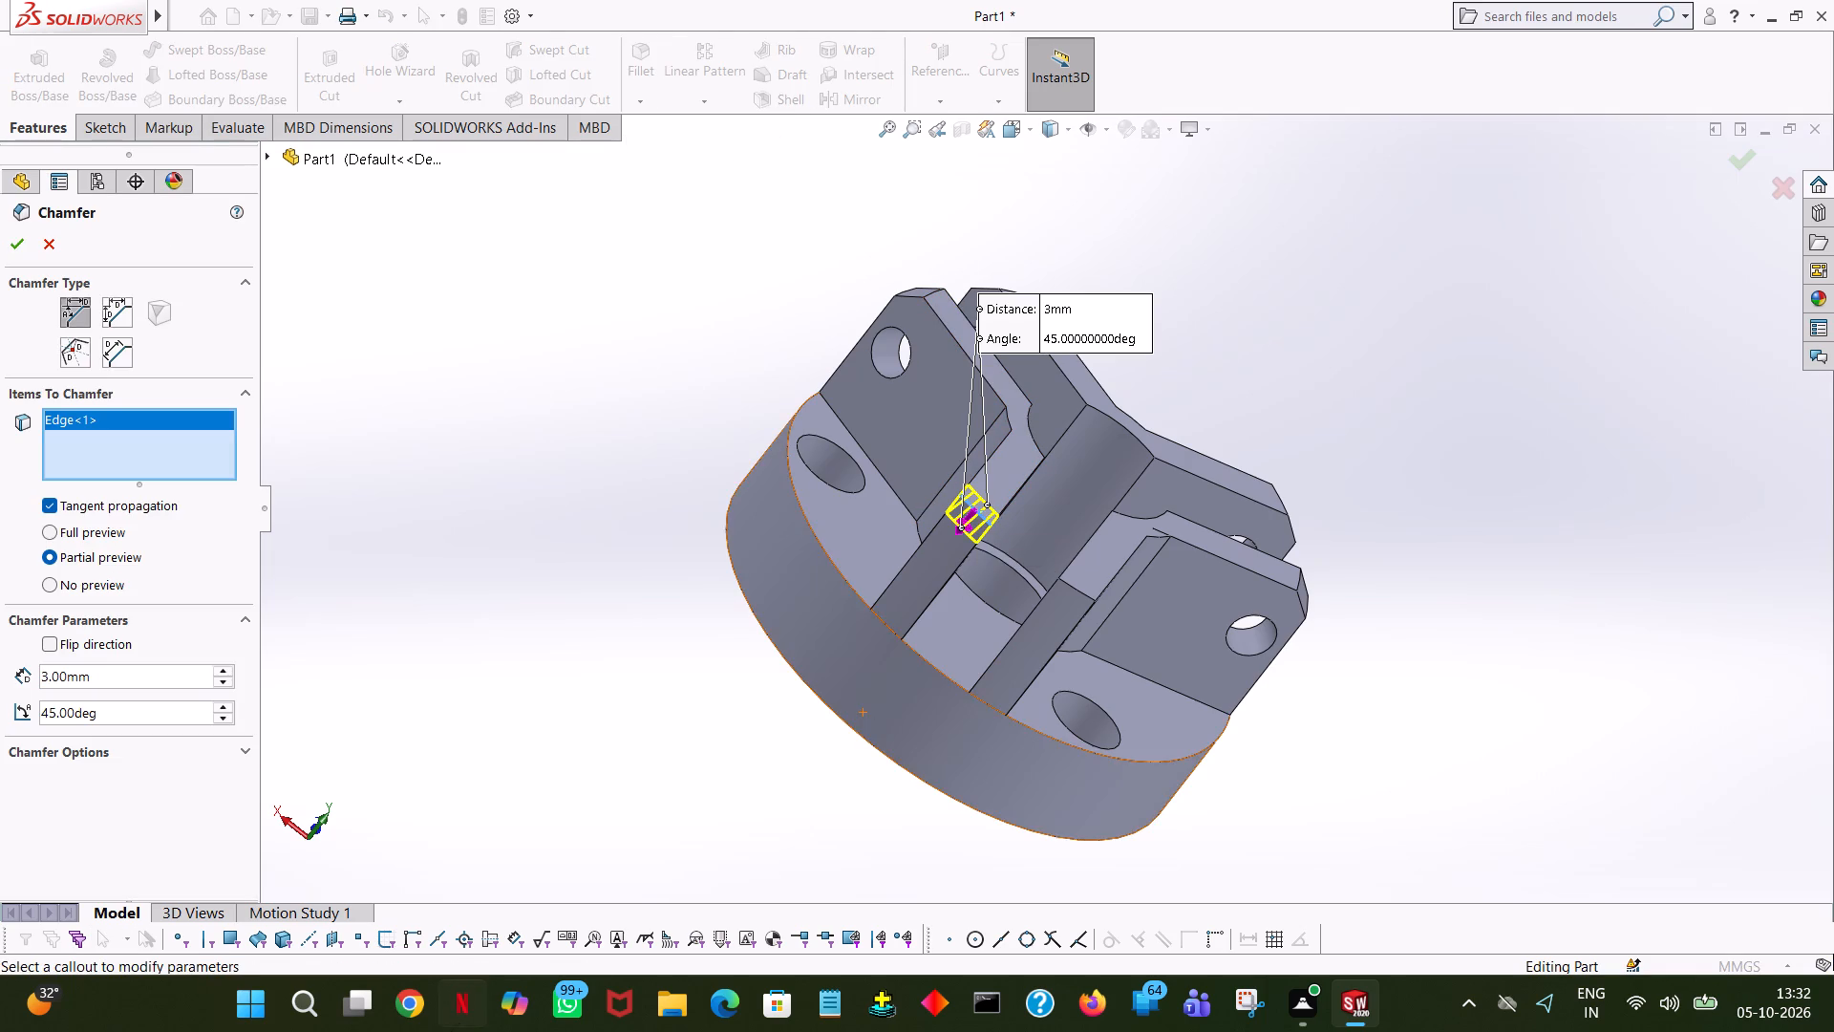
pyautogui.click(11, 234)
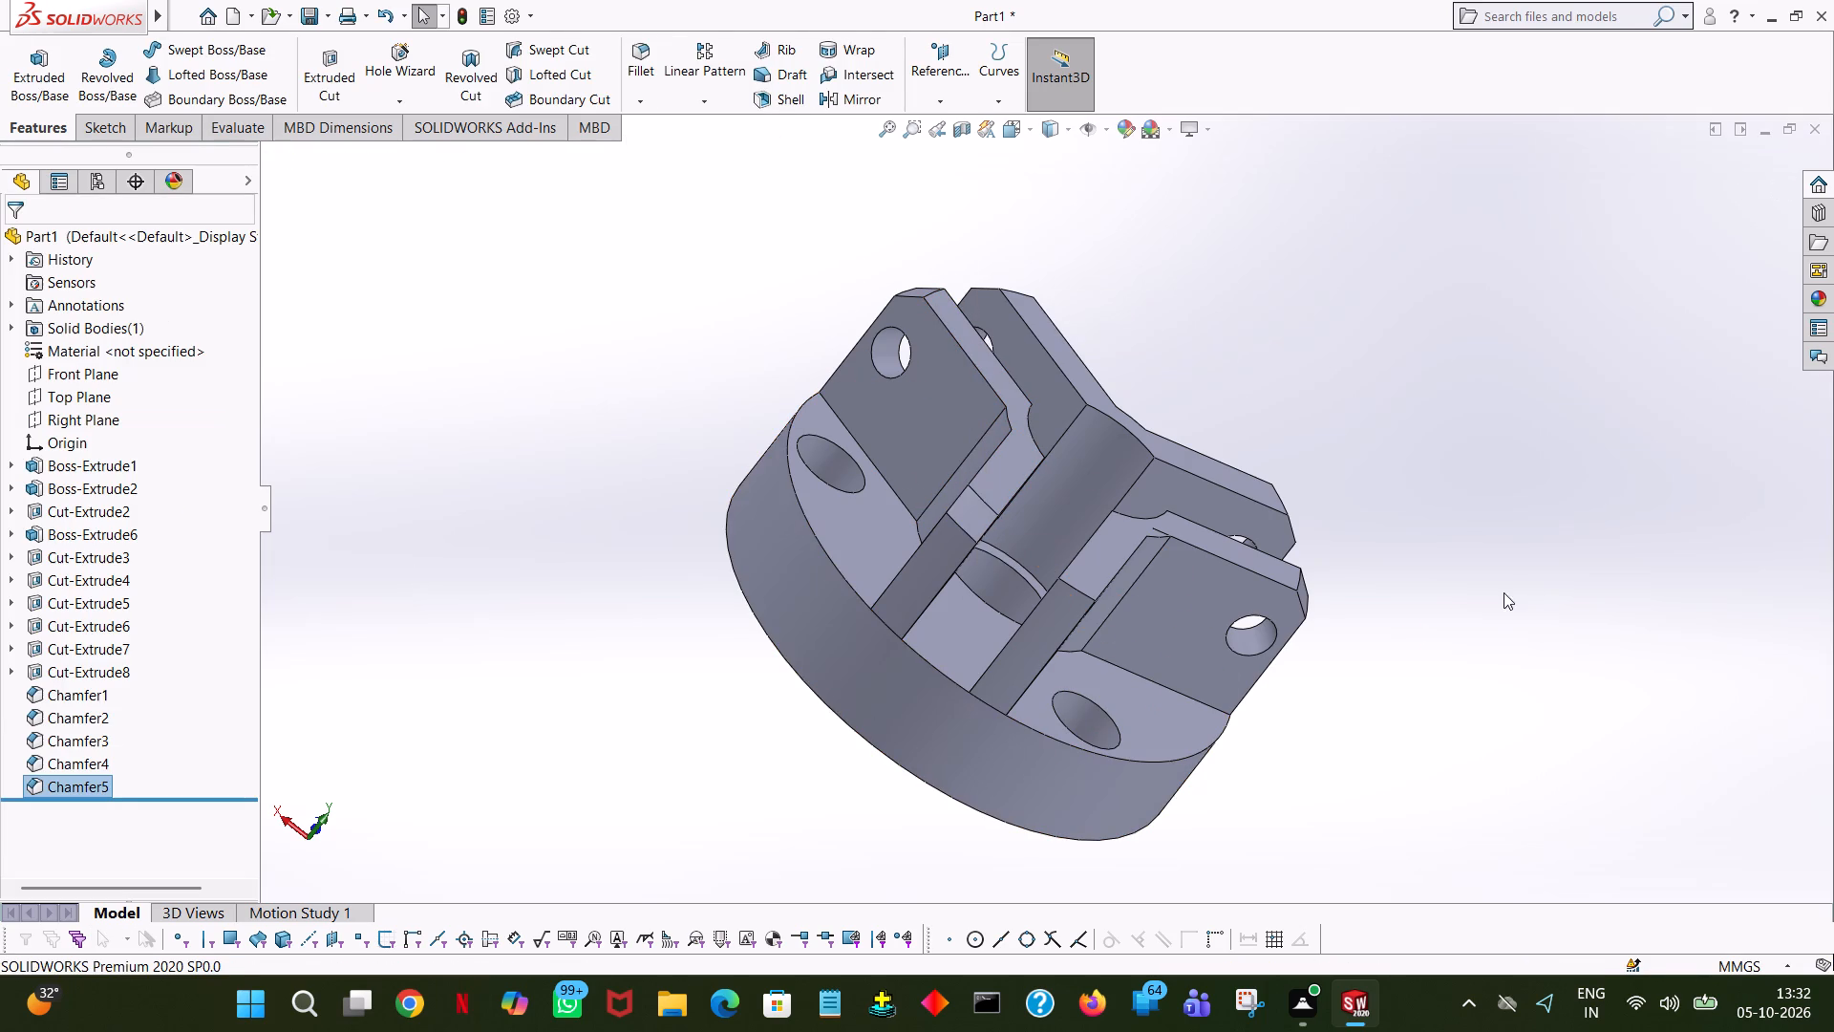
# Chamfer the outer top edge of the last unchamfered jaw wall with a 3 mm distance at 45 degrees.
pyautogui.moveTo(1566, 722); pyautogui.dragTo(1461, 593, button='middle')
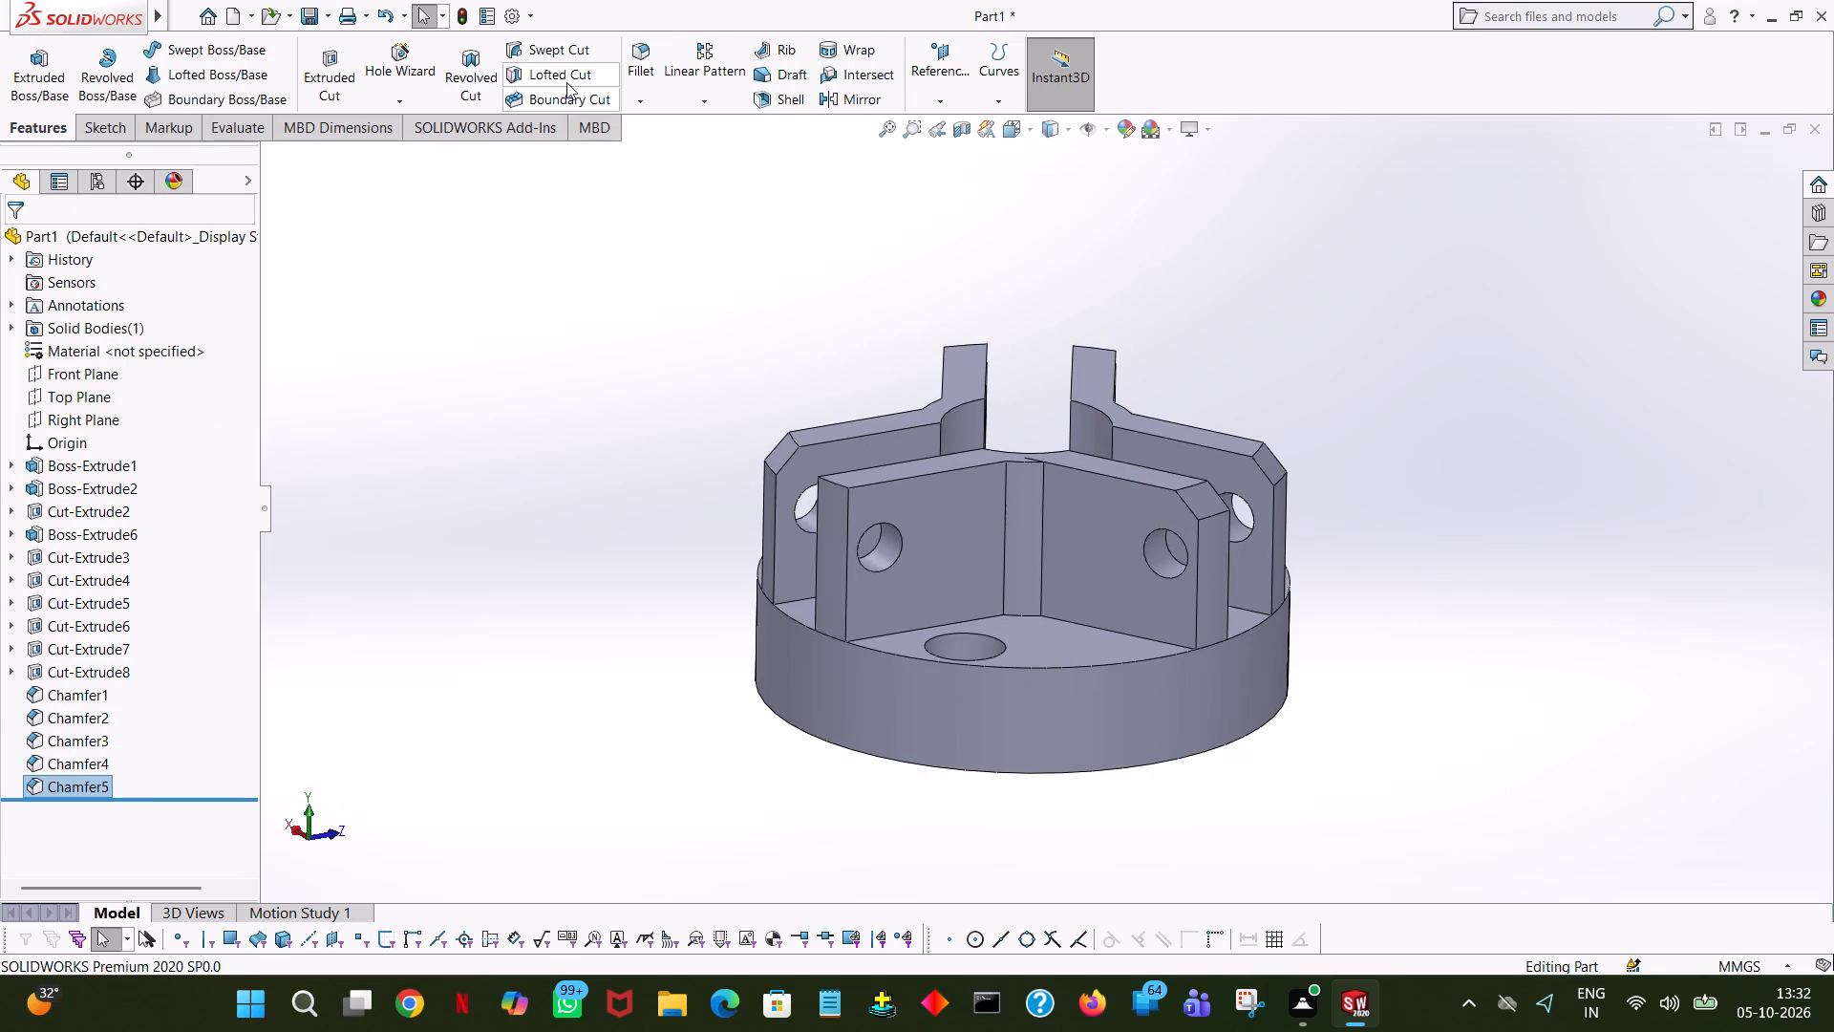
pyautogui.click(634, 104)
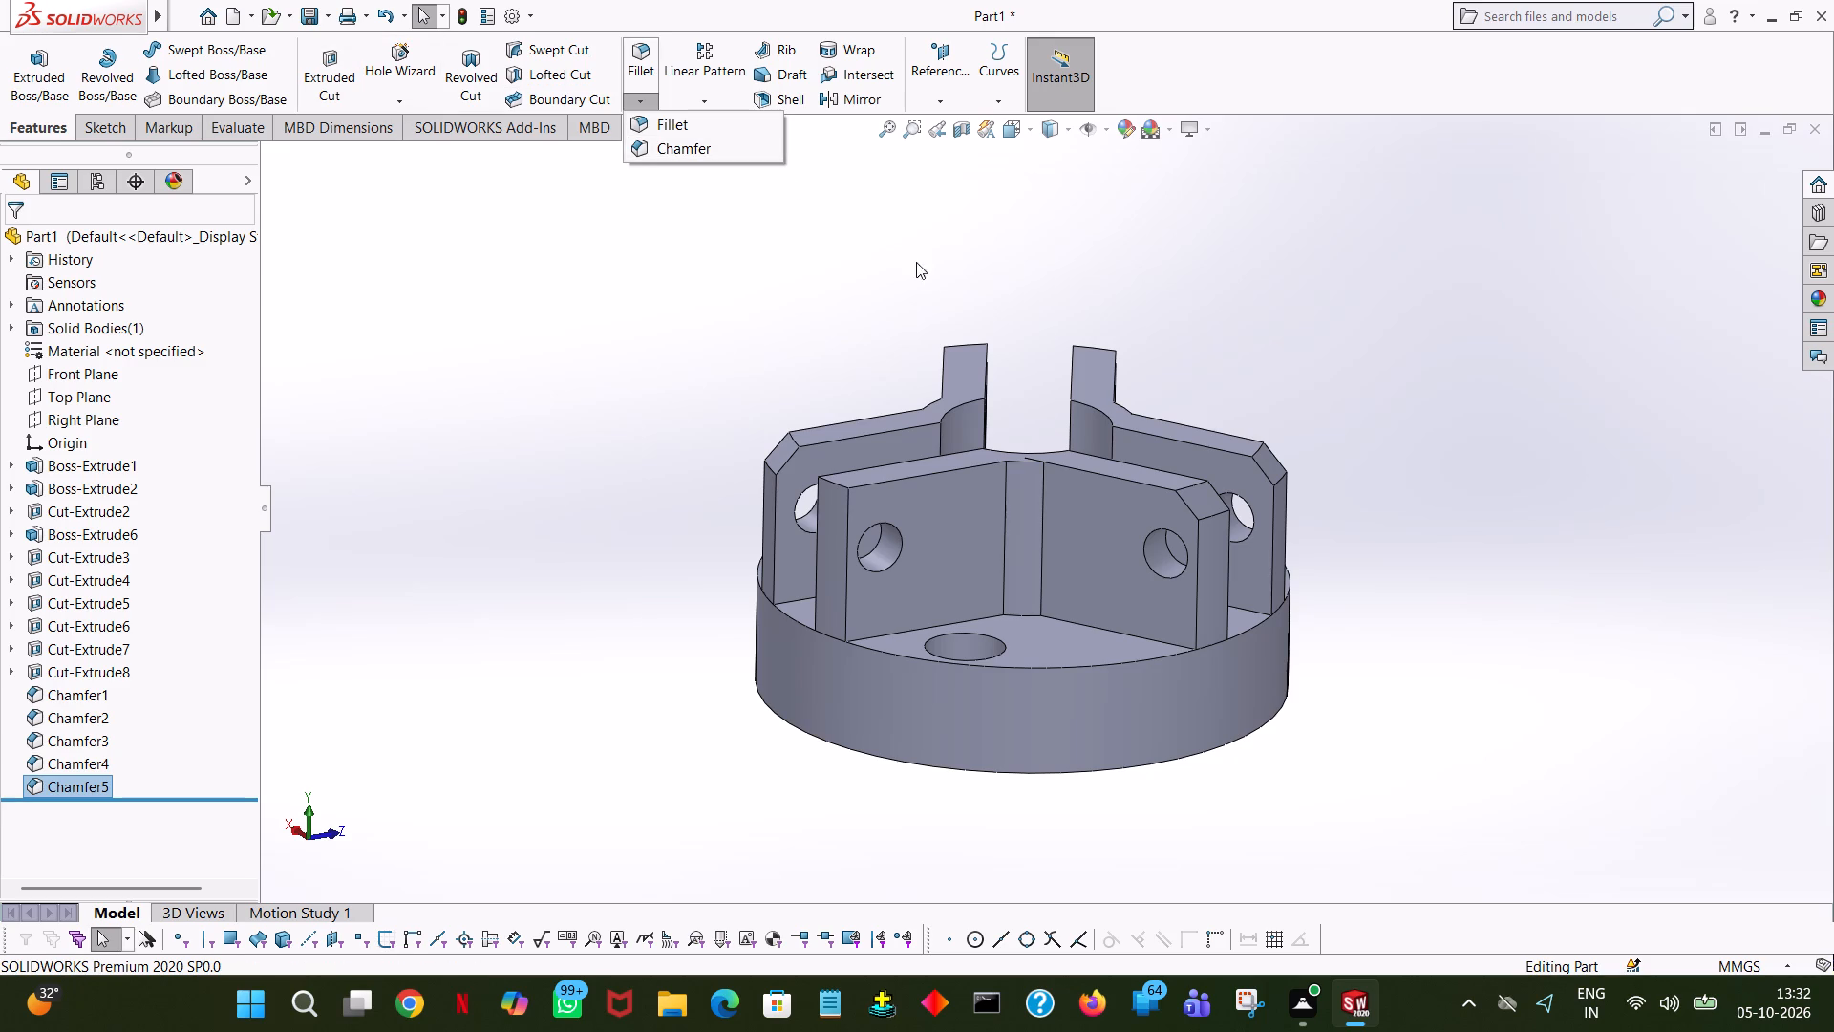
pyautogui.click(690, 142)
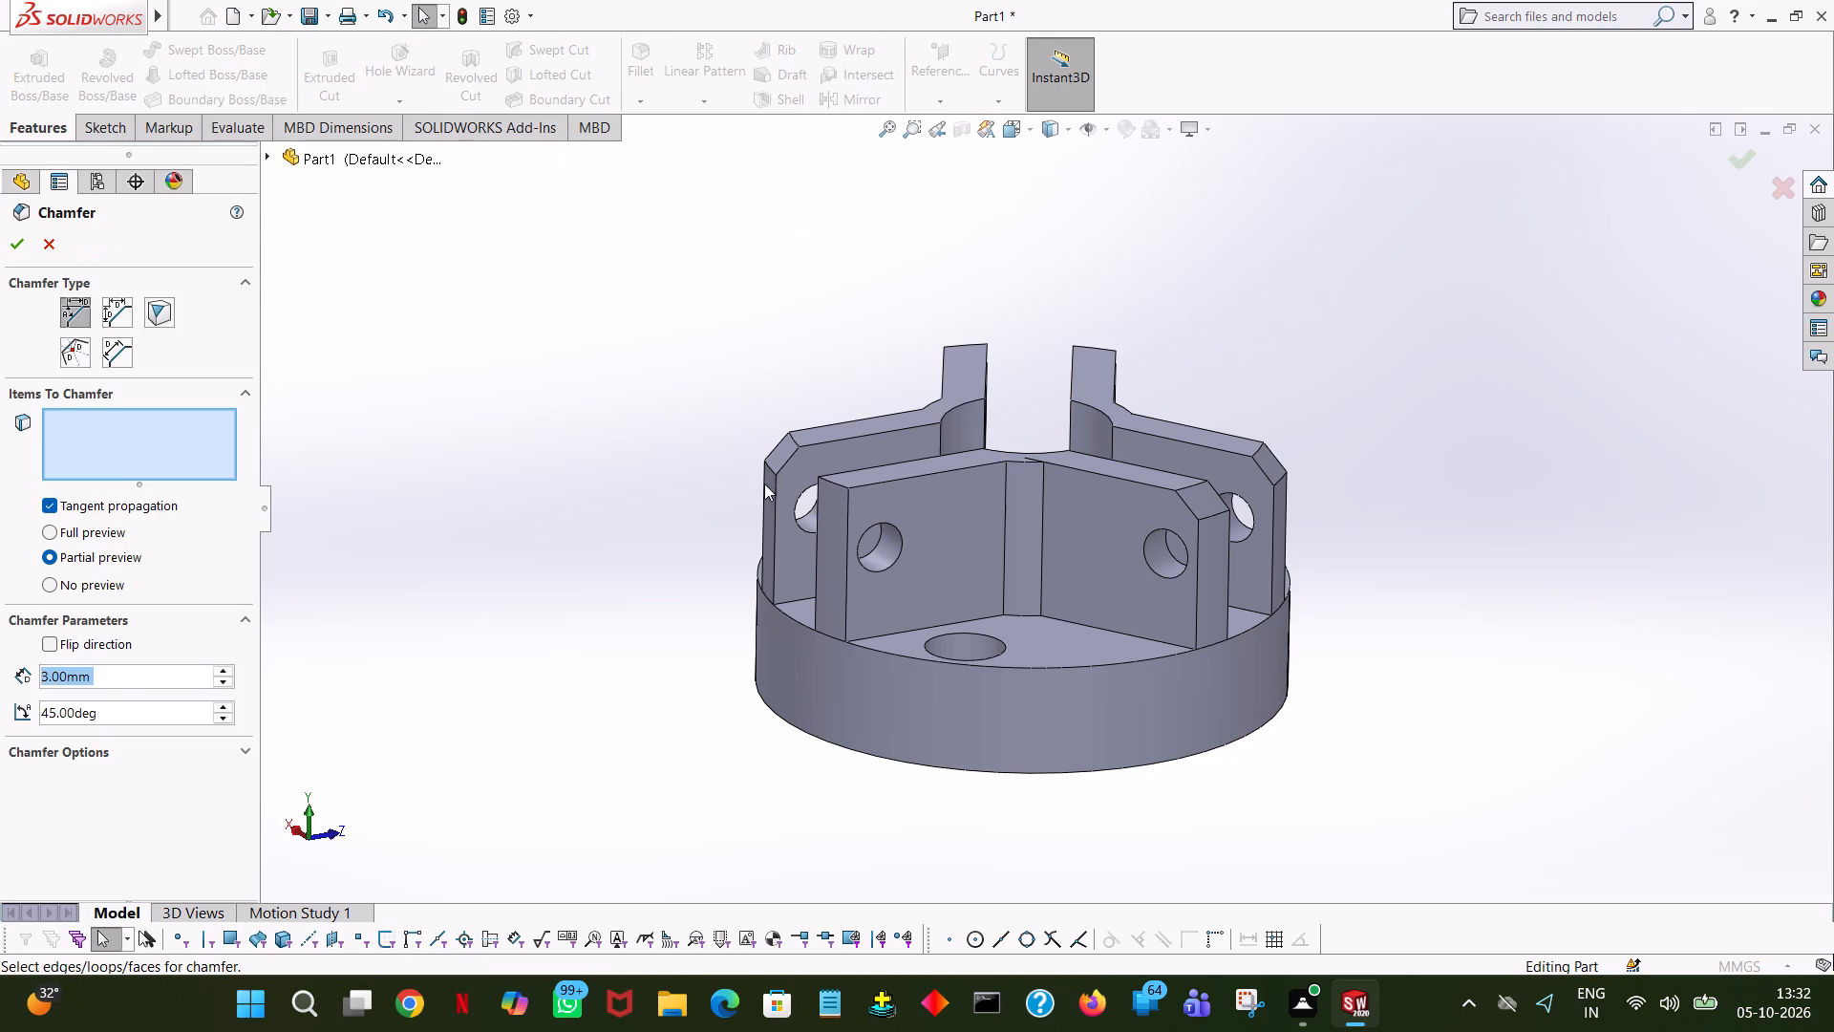
pyautogui.click(837, 484)
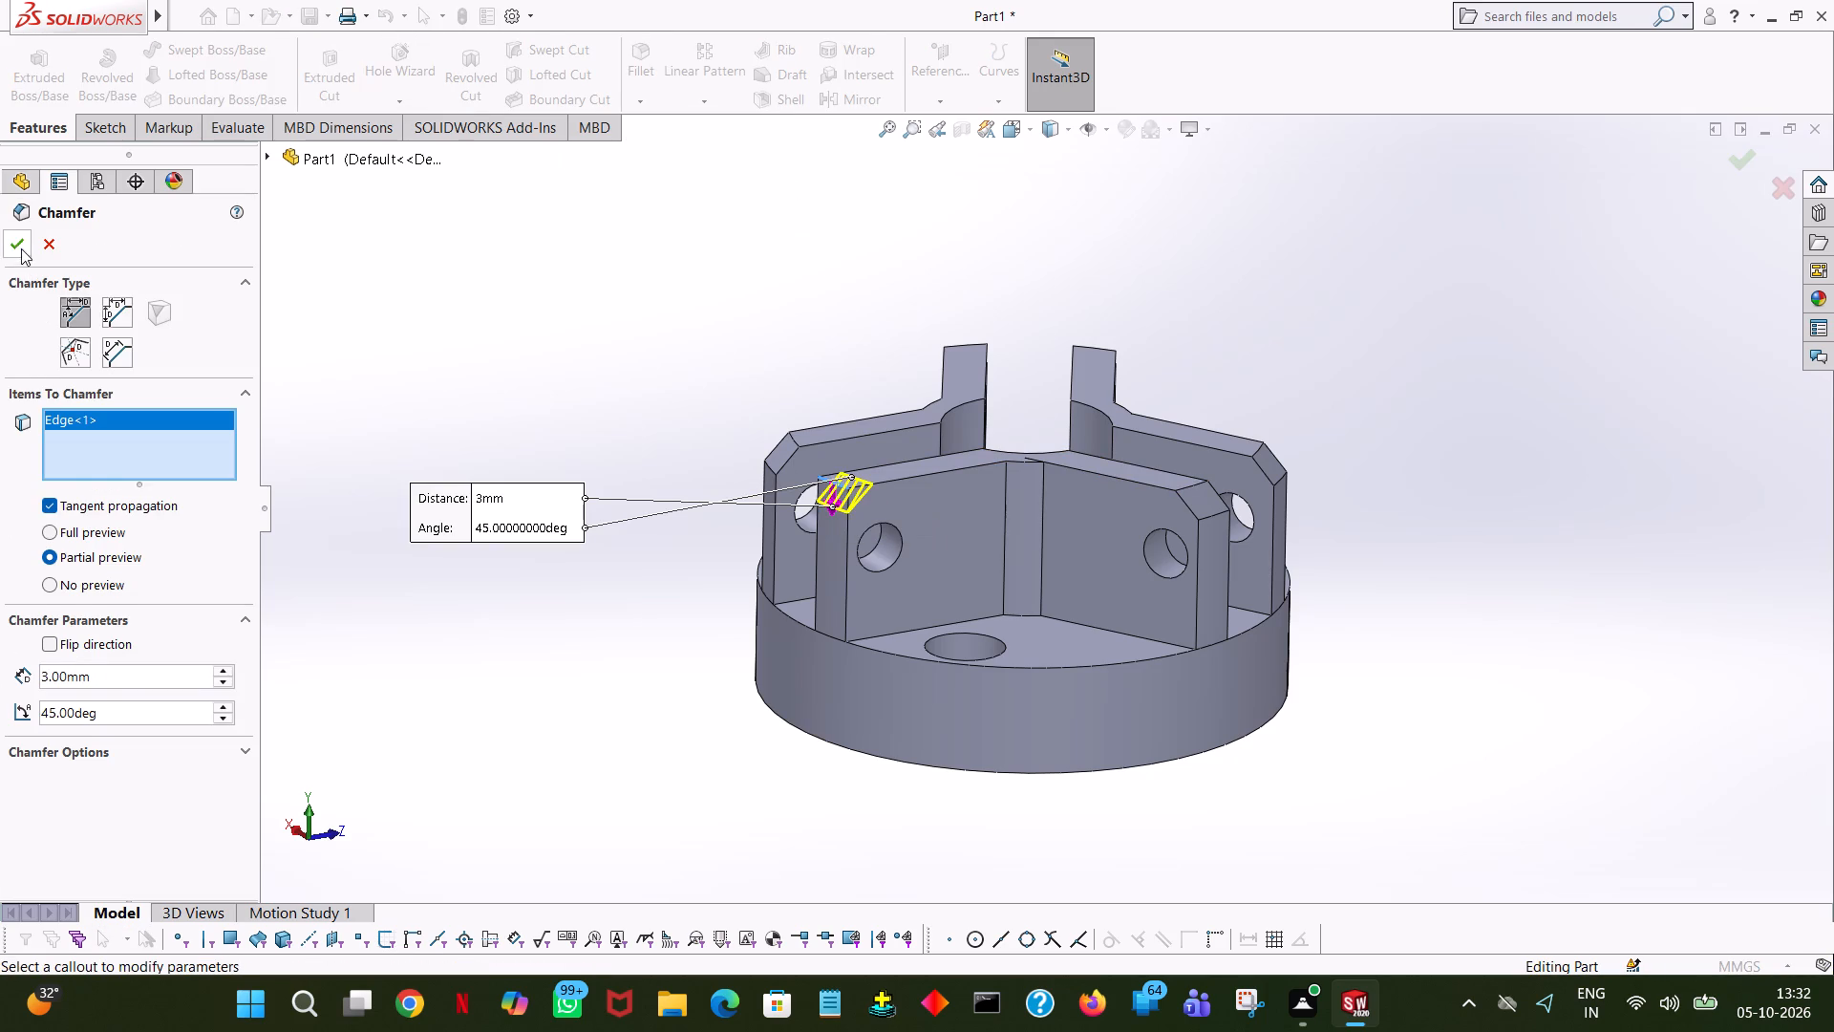
pyautogui.click(21, 247)
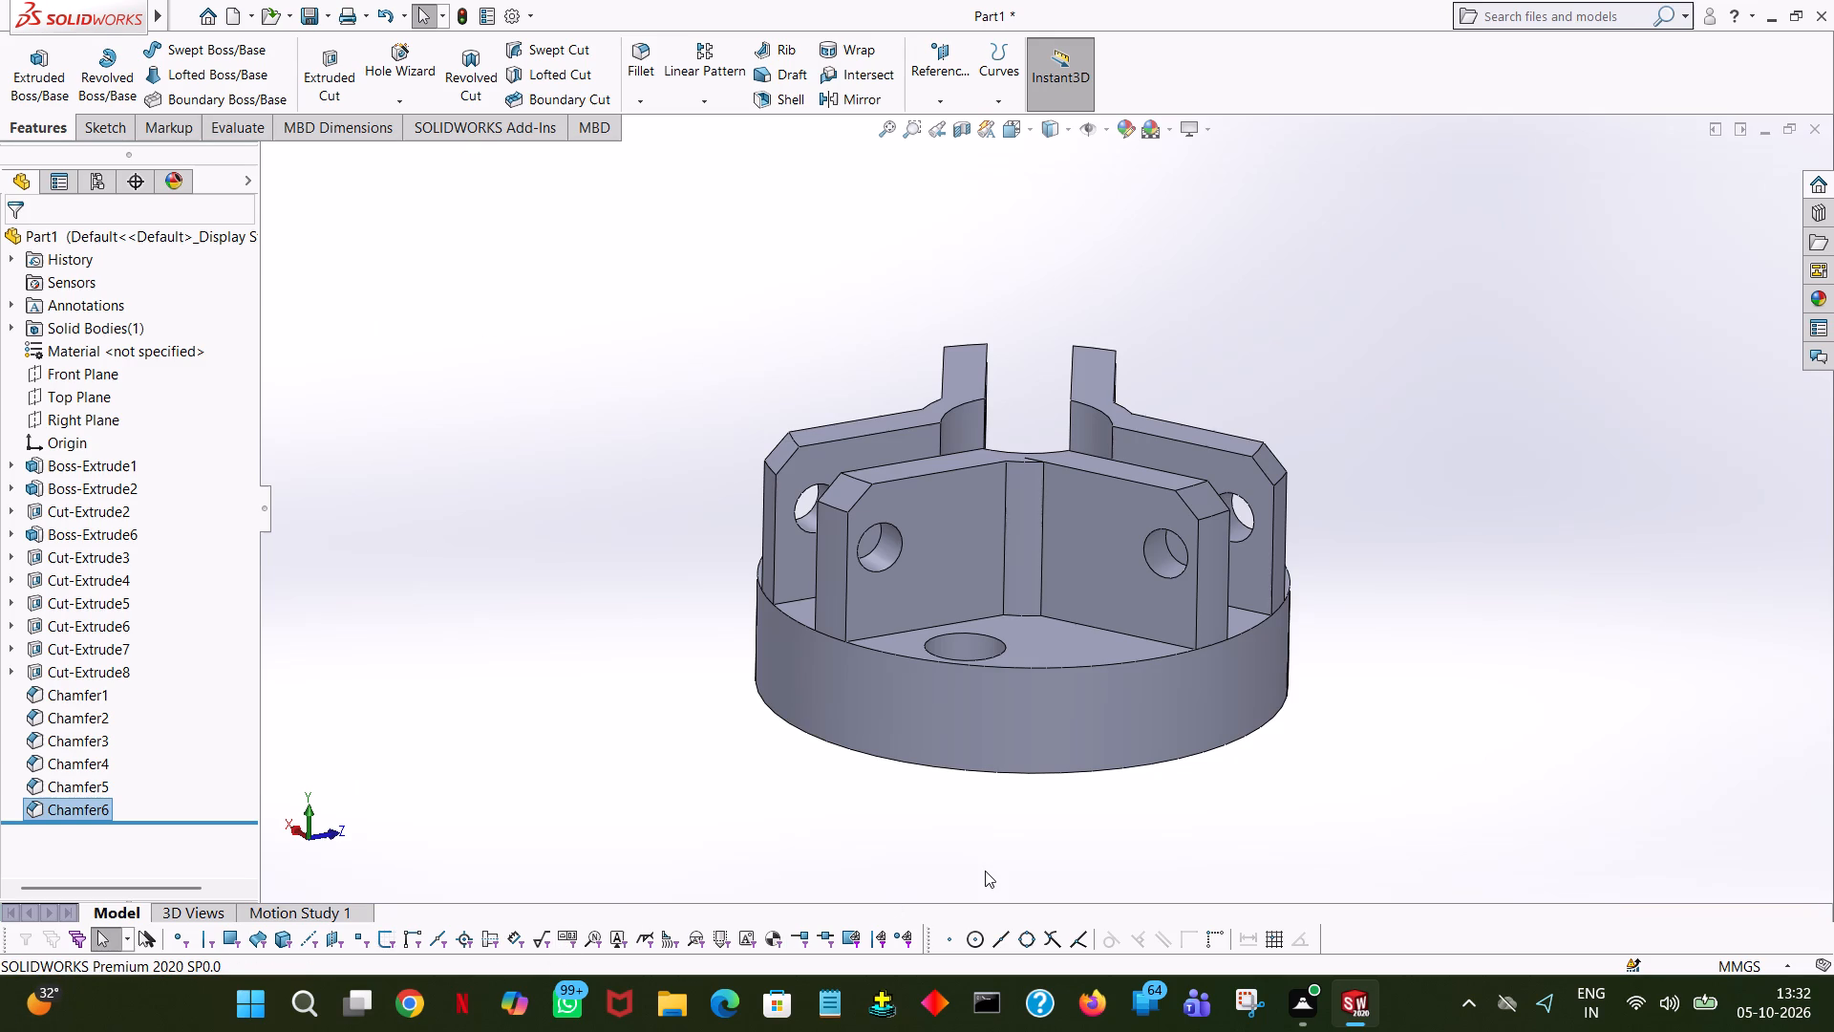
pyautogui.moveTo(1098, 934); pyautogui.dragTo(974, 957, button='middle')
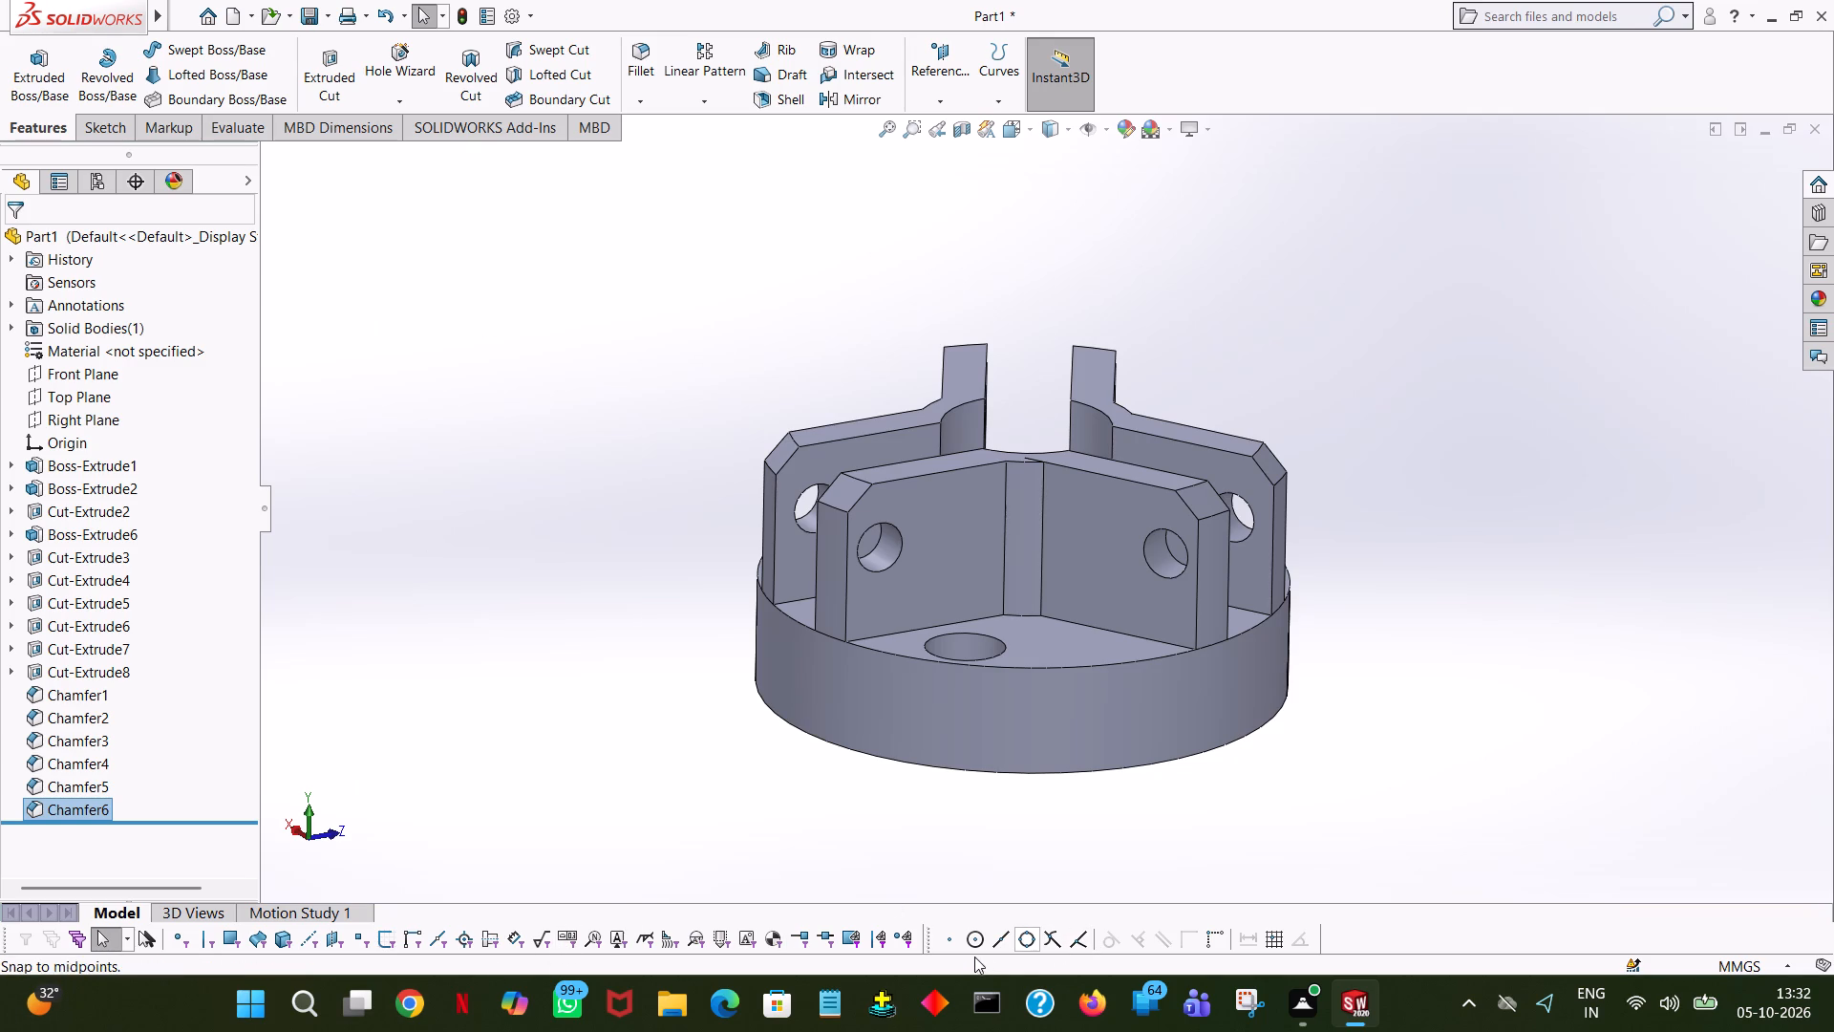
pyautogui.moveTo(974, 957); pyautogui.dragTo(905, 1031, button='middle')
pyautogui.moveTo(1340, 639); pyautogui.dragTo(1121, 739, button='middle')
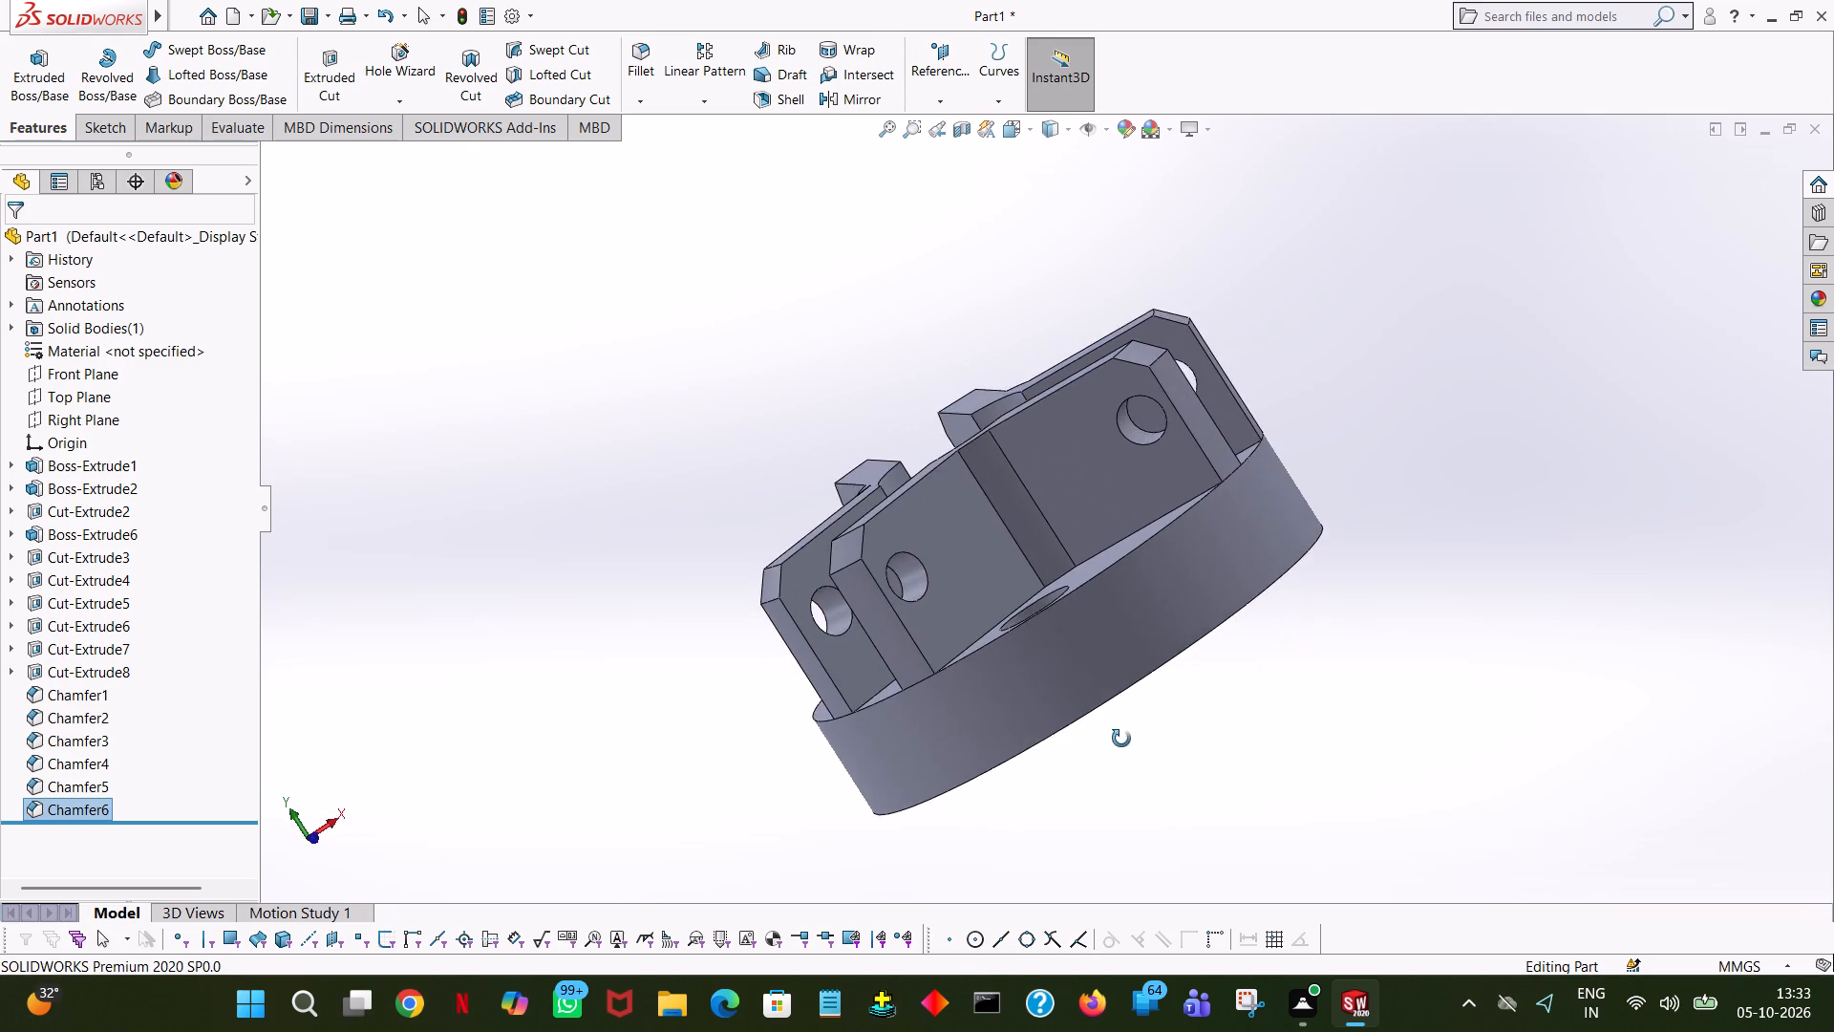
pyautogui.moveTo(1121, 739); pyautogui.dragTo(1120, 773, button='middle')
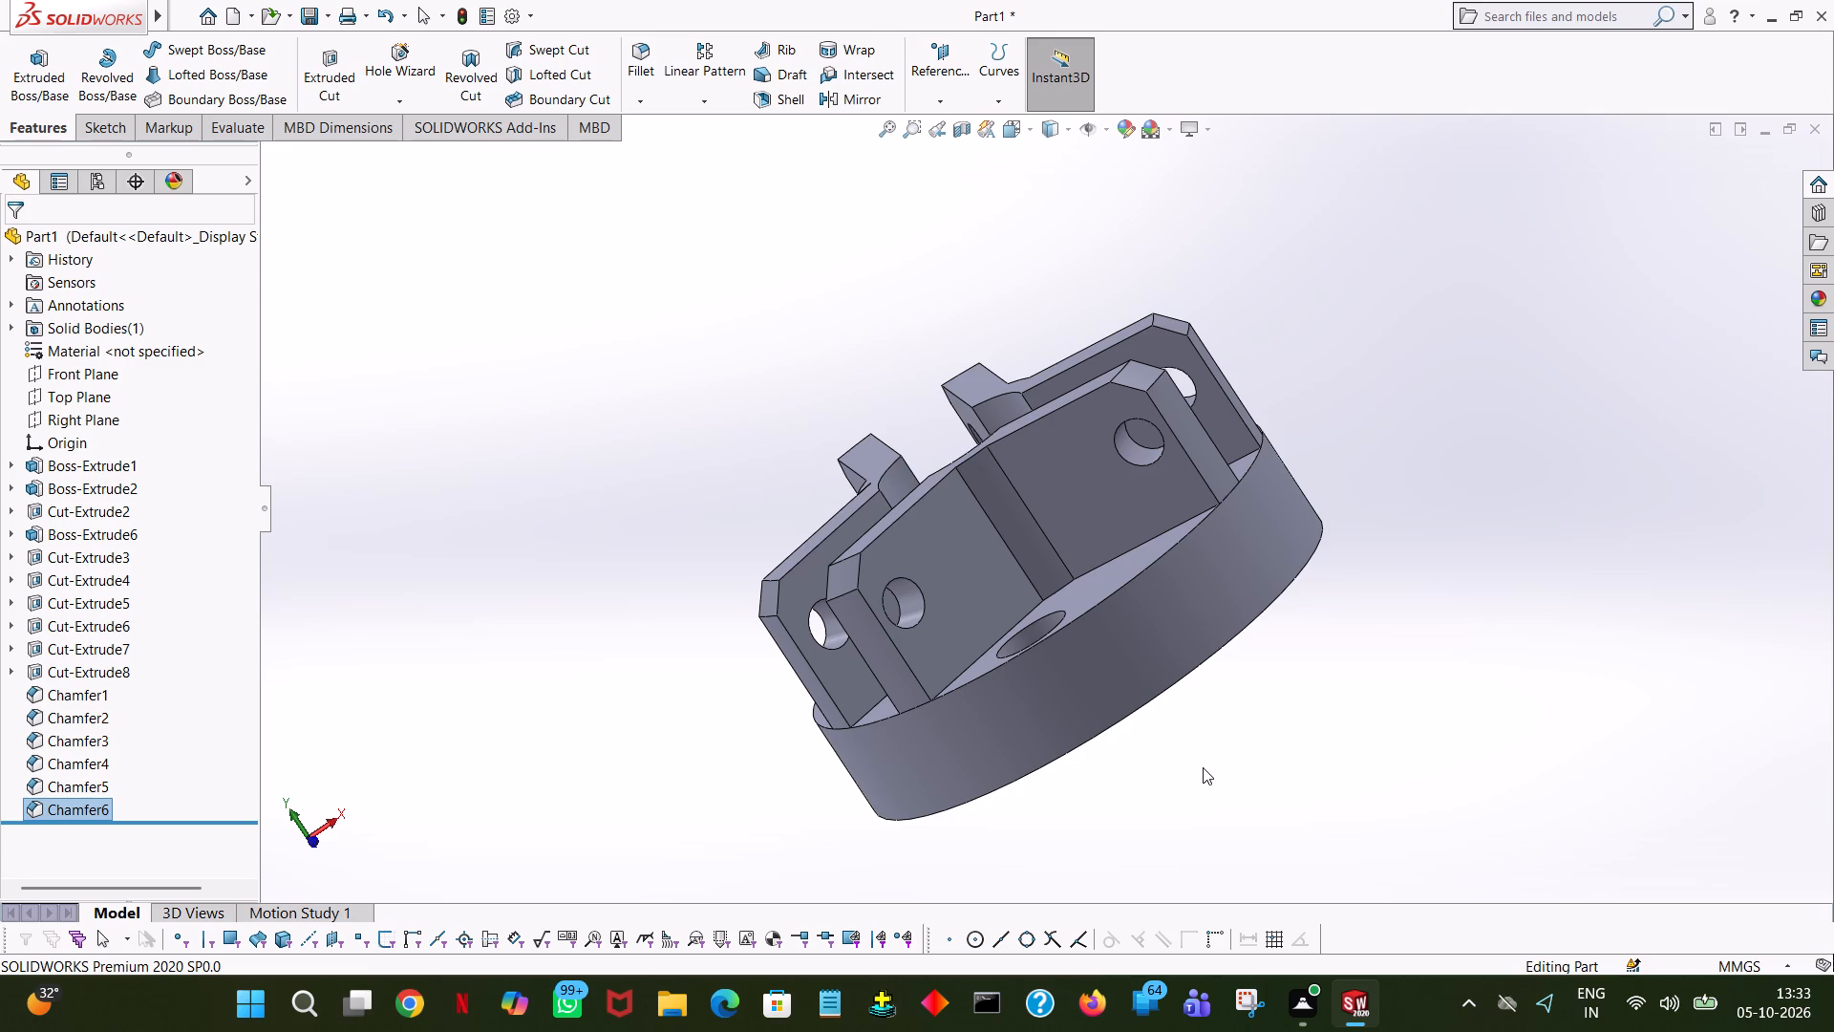
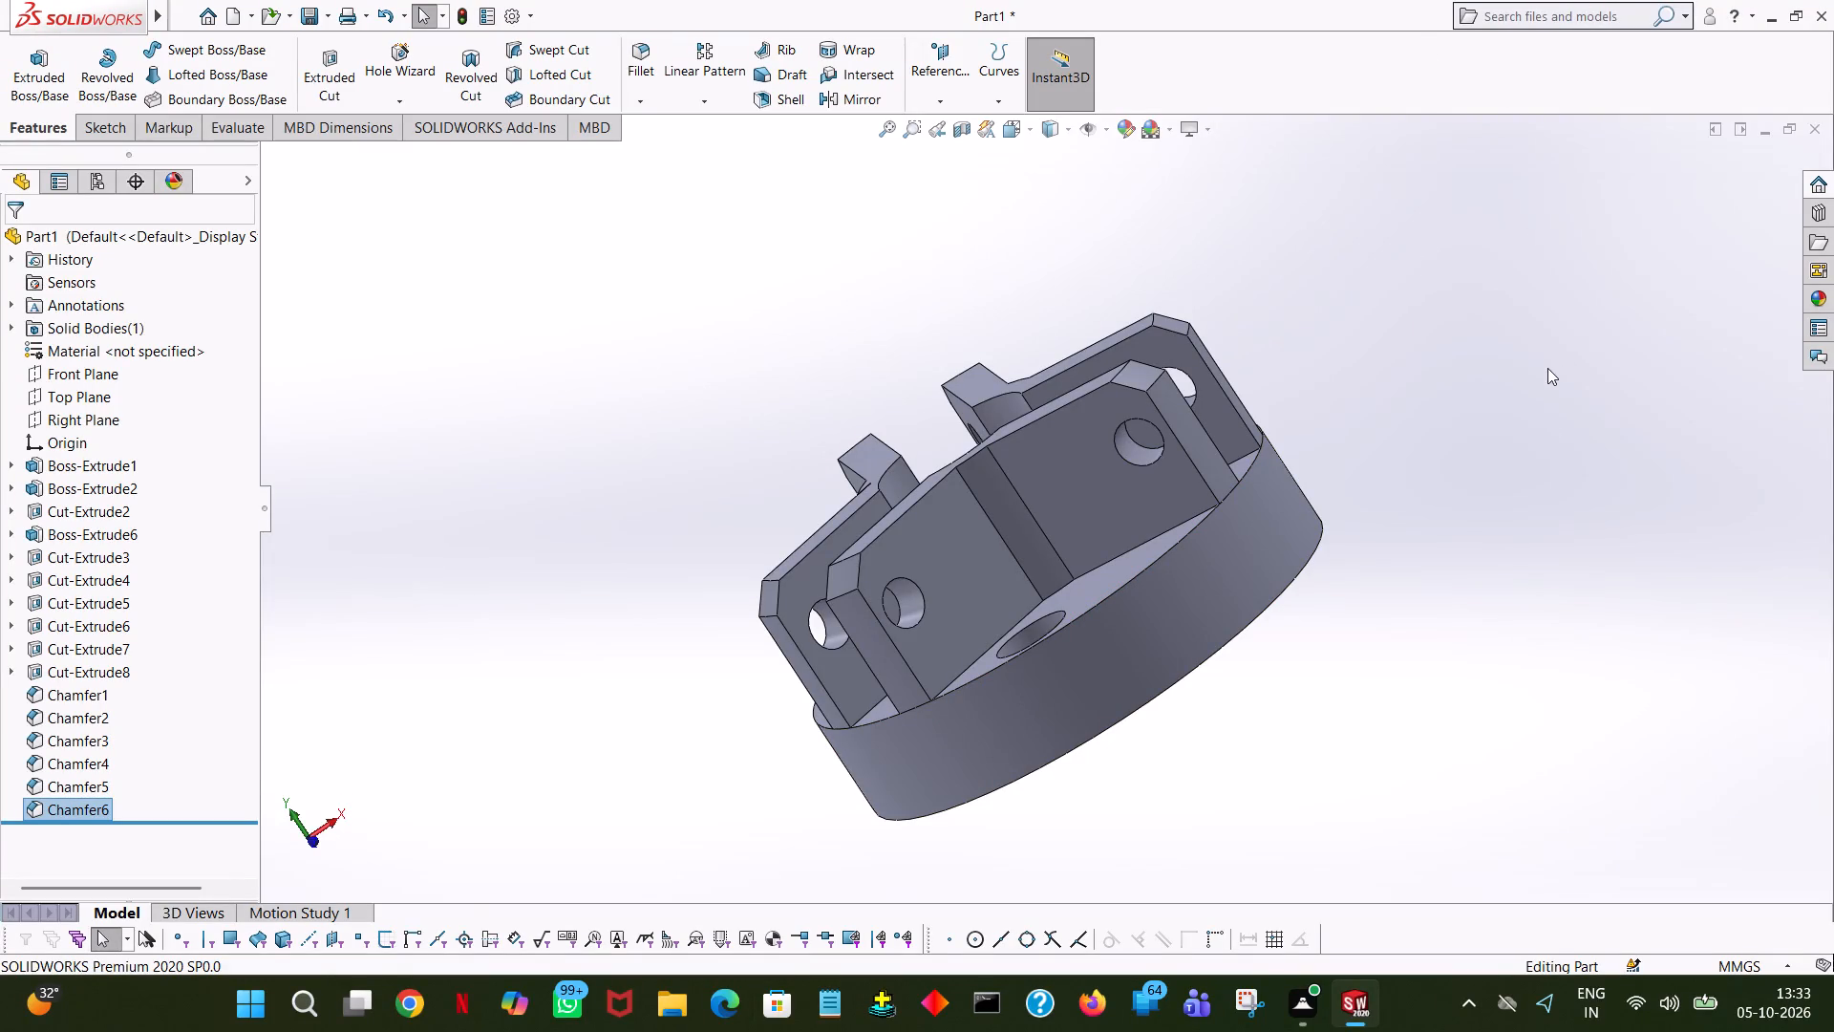
# Start an Extruded Cut sketch on the base's bottom face and draw a 31 mm radius circle centred on the origin.
pyautogui.moveTo(1548, 445); pyautogui.dragTo(1548, 201, button='middle')
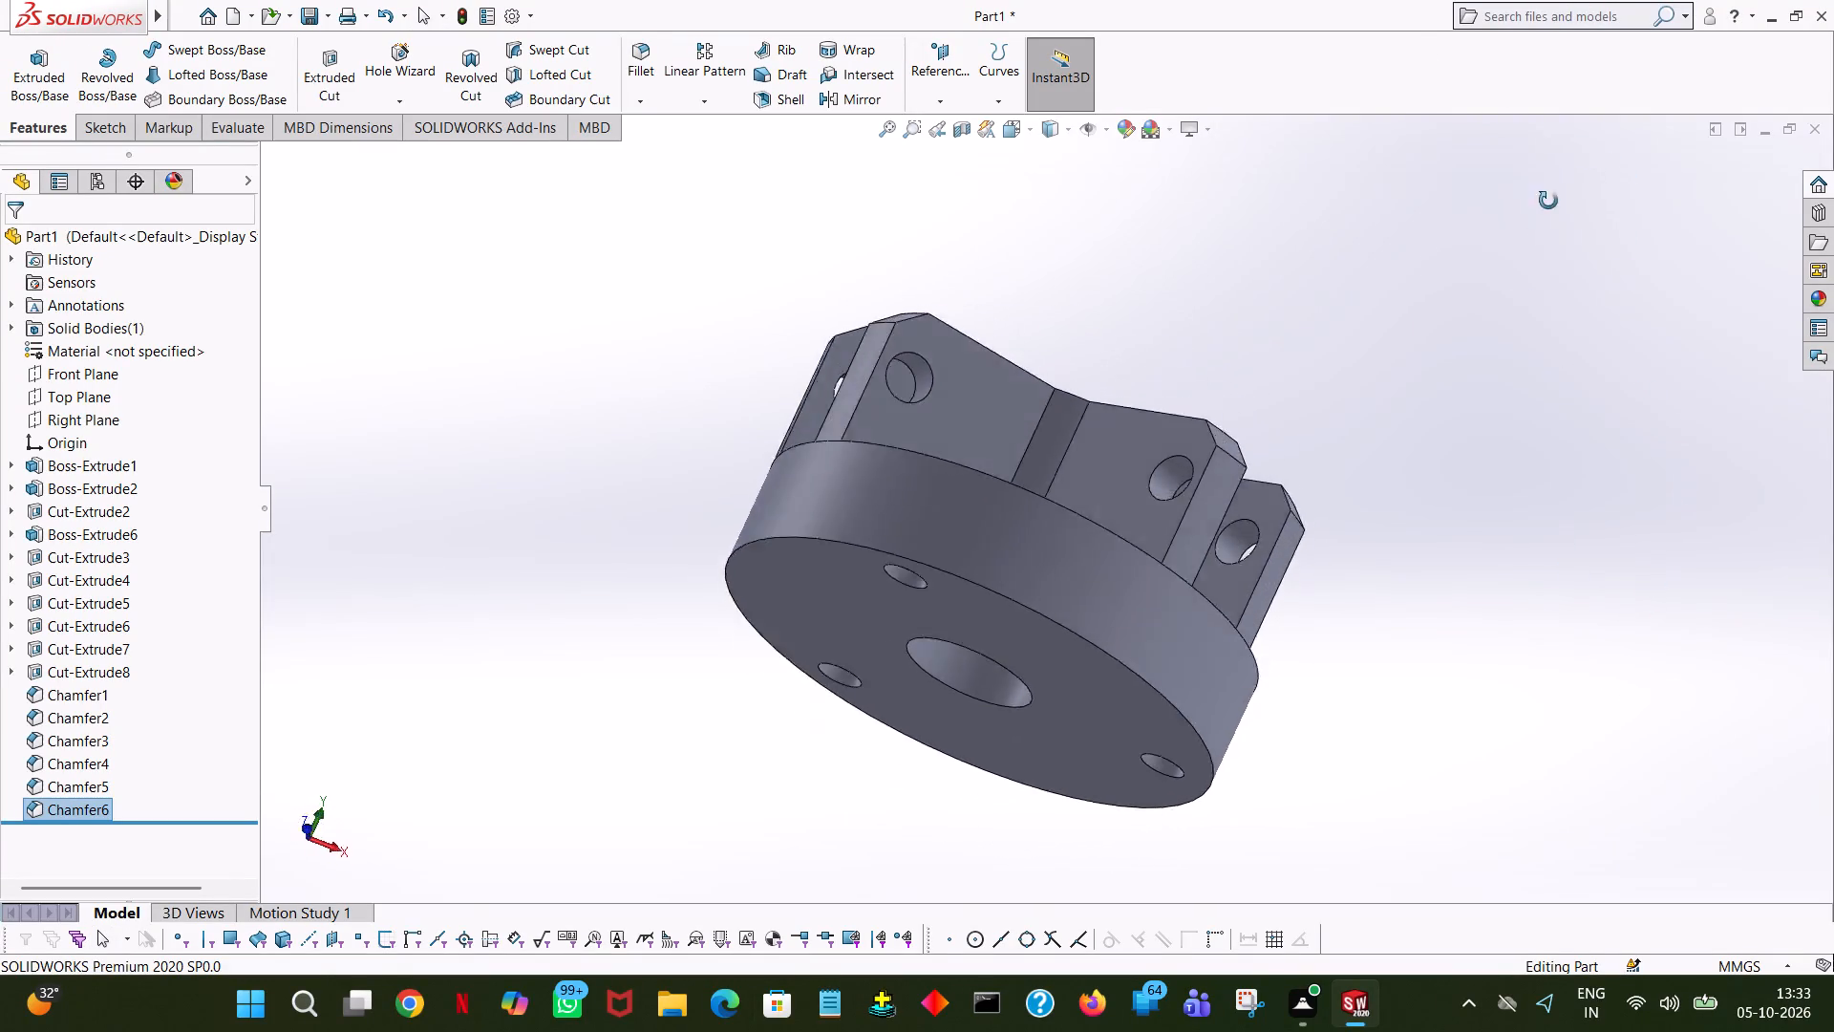
pyautogui.moveTo(1548, 201); pyautogui.dragTo(706, 513, button='middle')
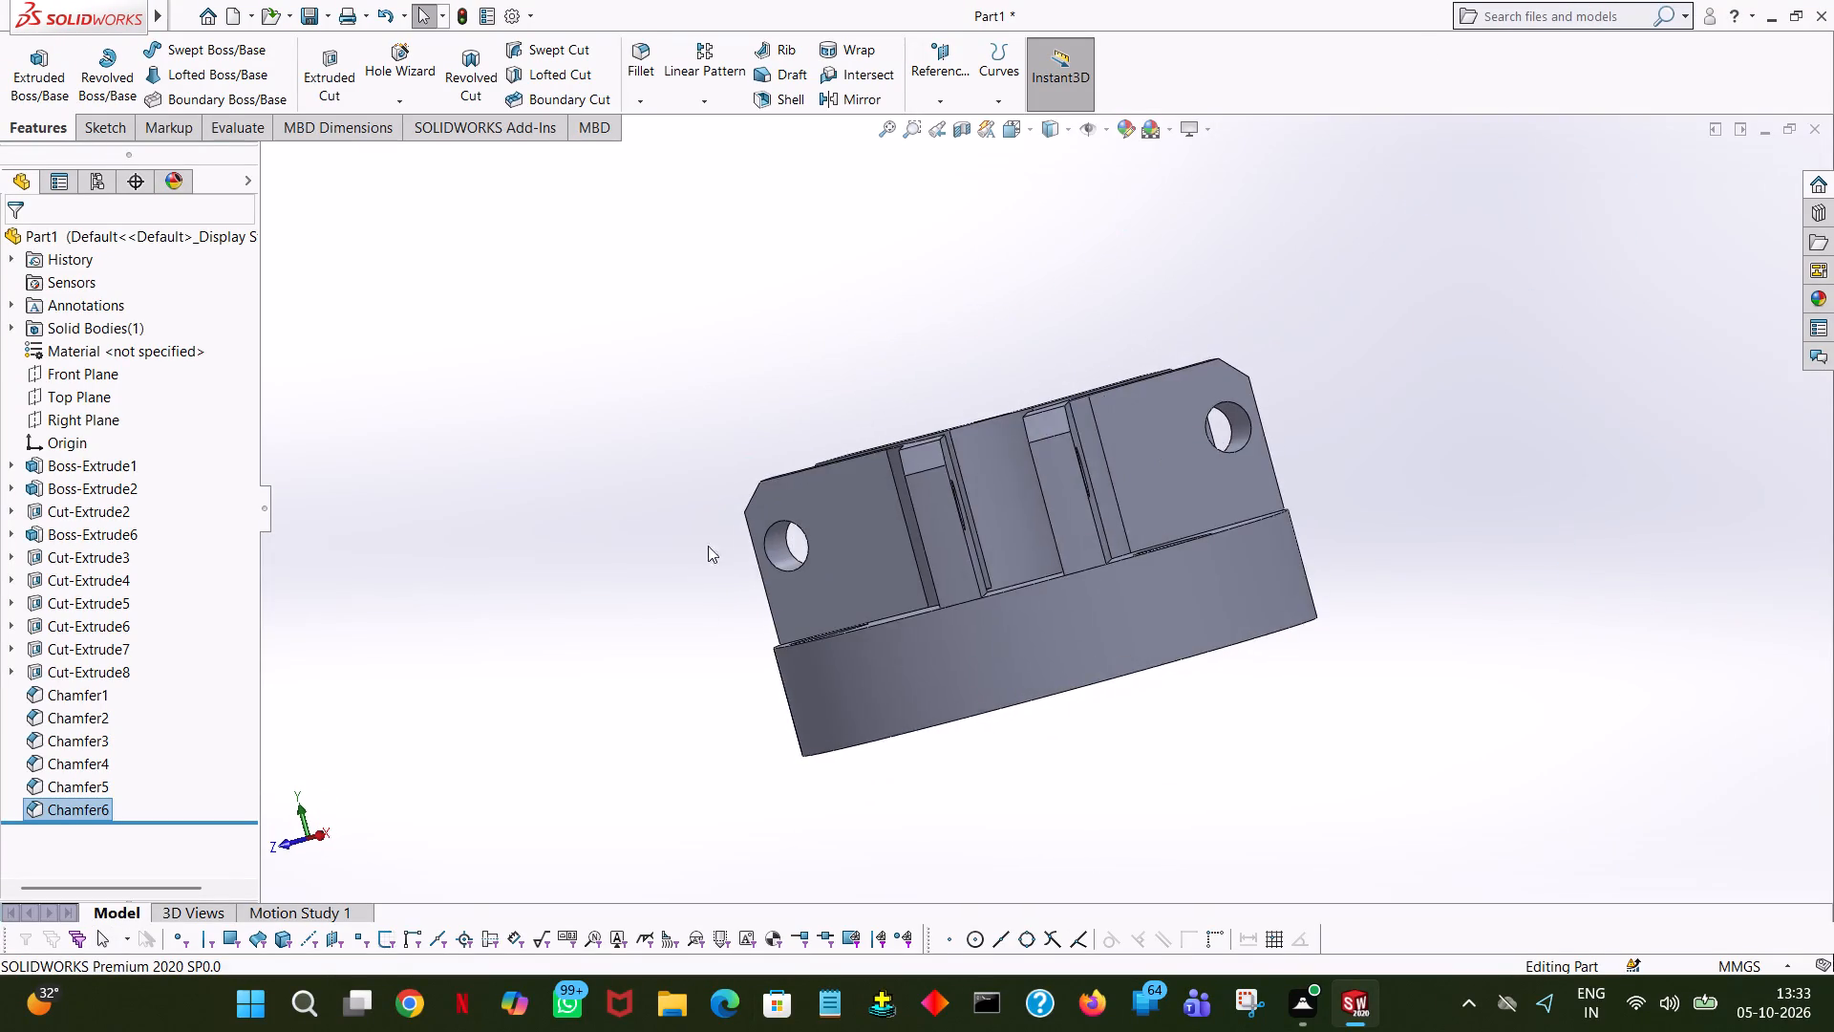
pyautogui.moveTo(761, 630); pyautogui.dragTo(1098, 656, button='middle')
pyautogui.moveTo(1115, 635); pyautogui.dragTo(1119, 651, button='middle')
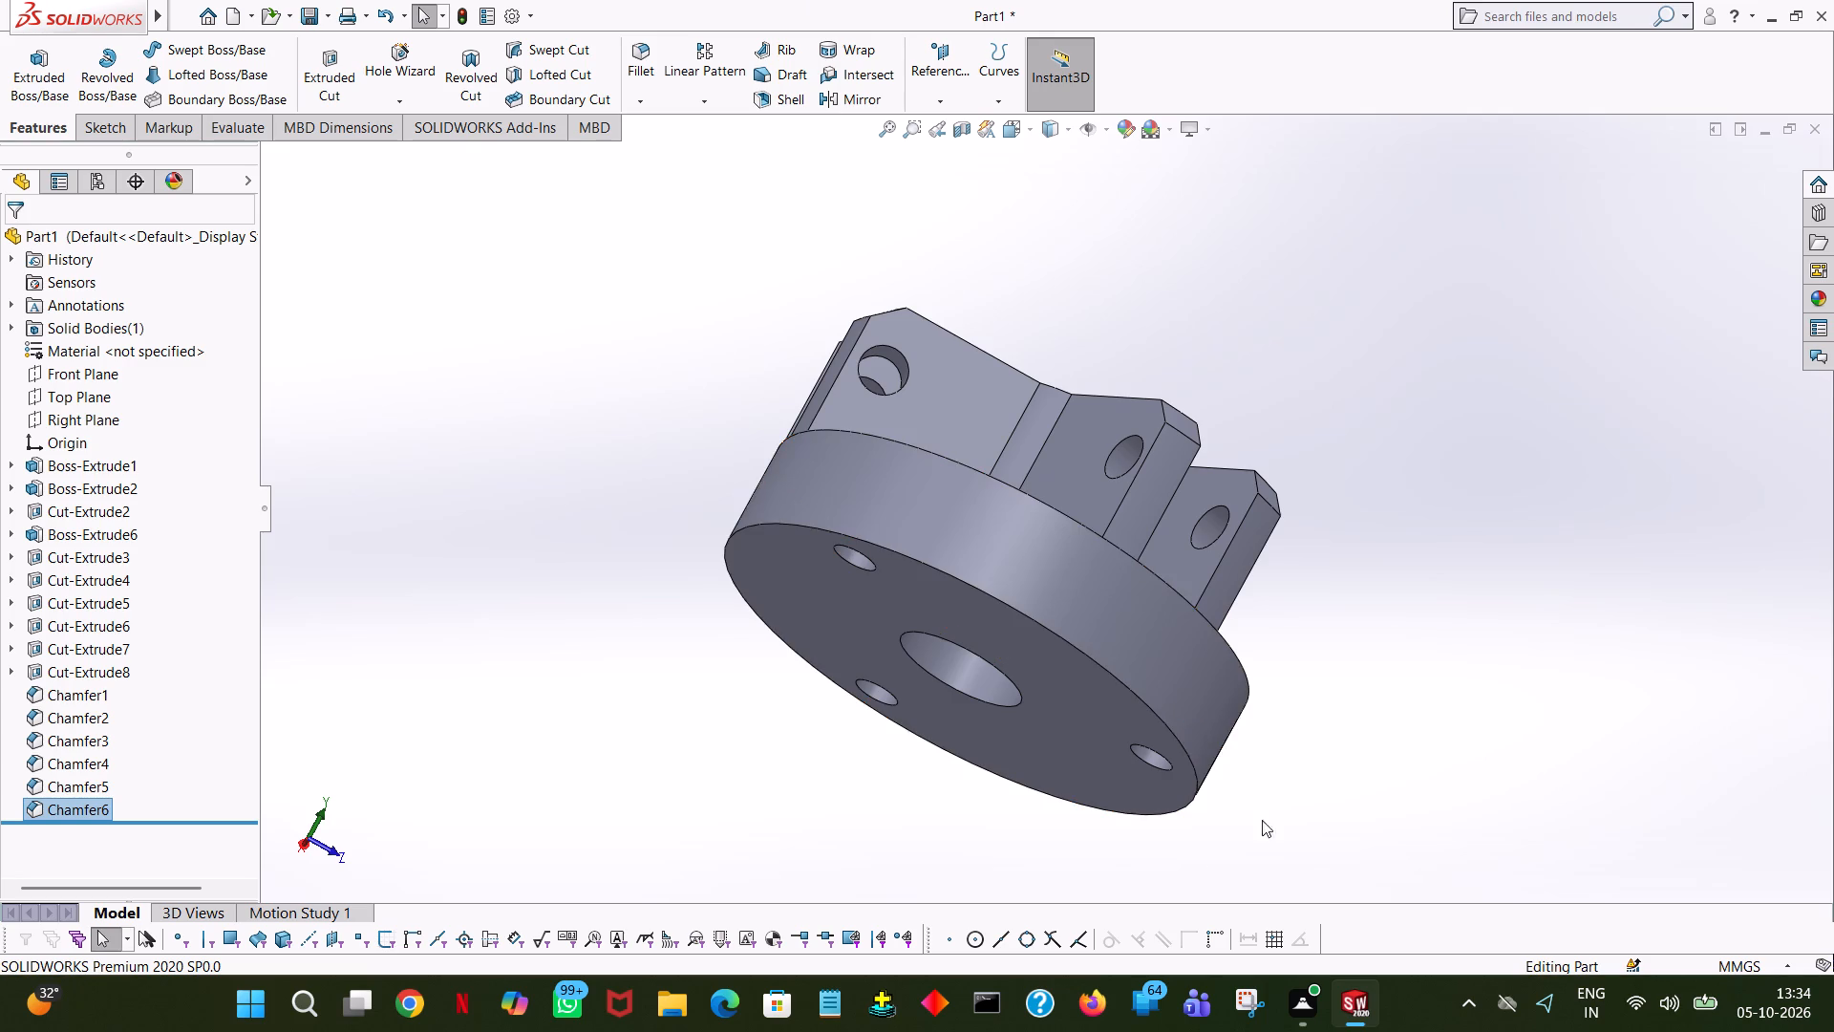
pyautogui.moveTo(1257, 553); pyautogui.dragTo(1371, 505, button='middle')
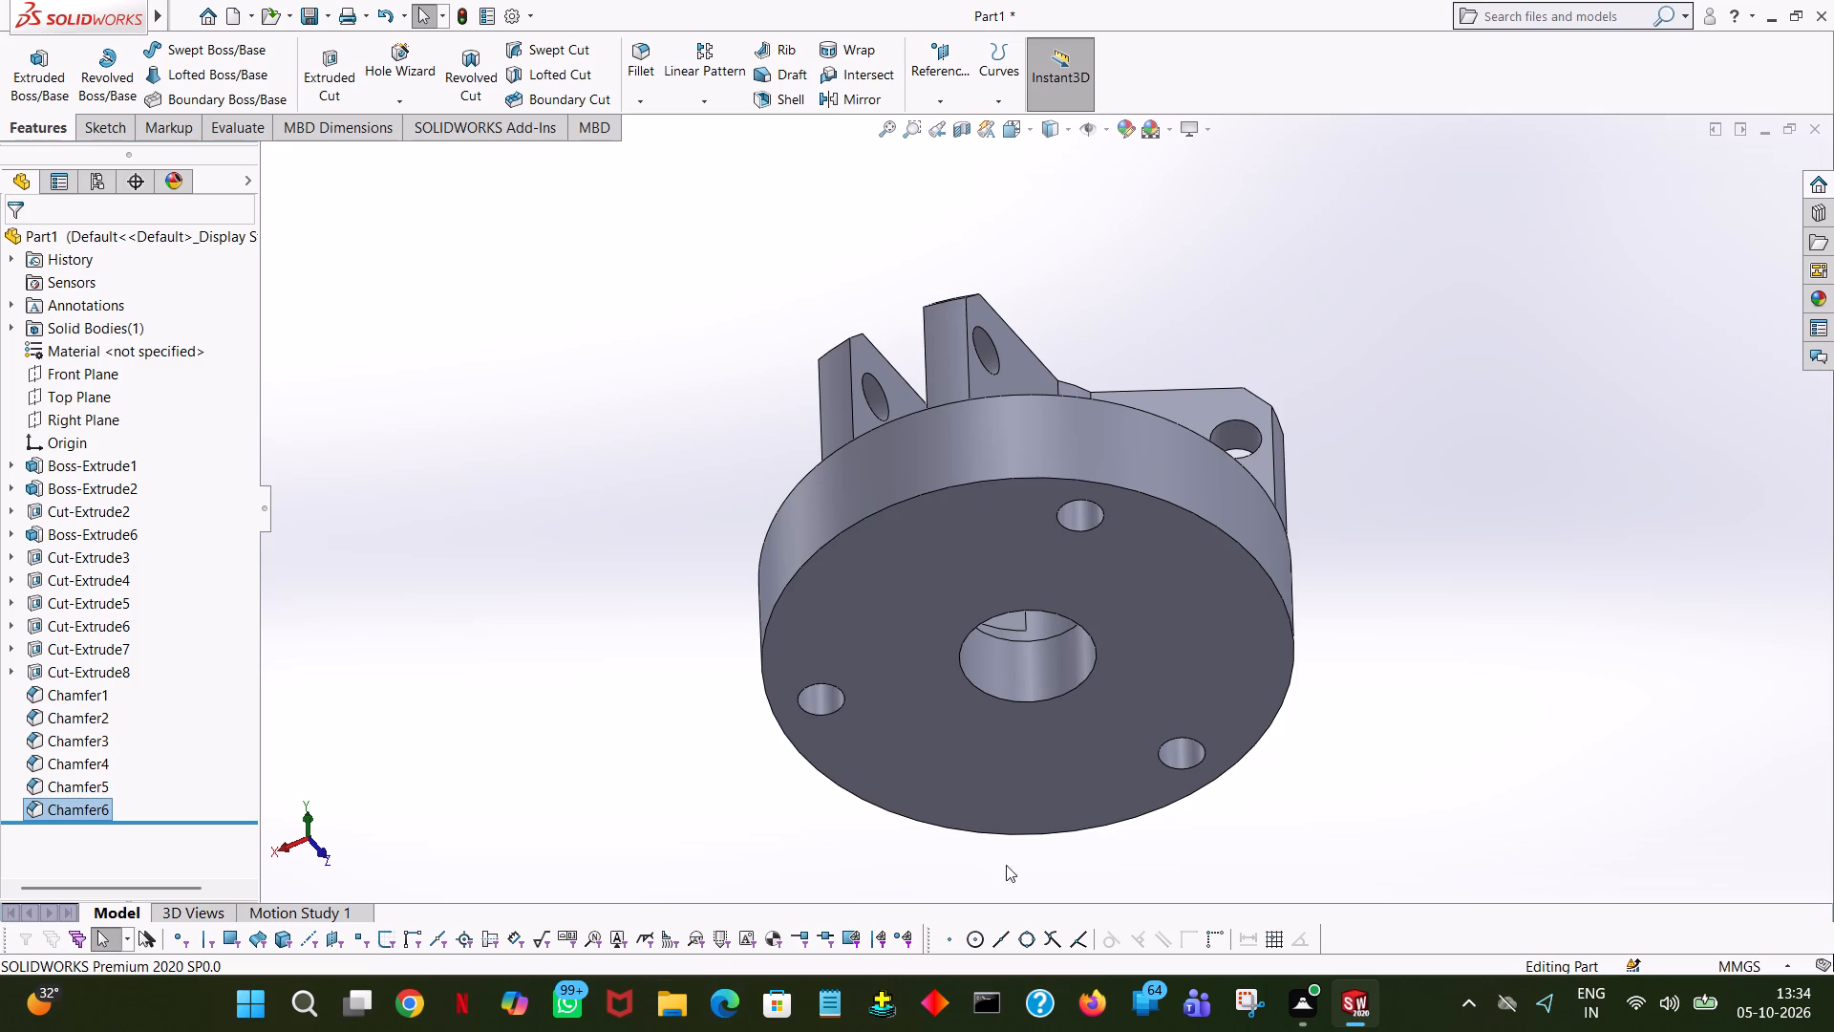
pyautogui.click(350, 62)
pyautogui.click(971, 598)
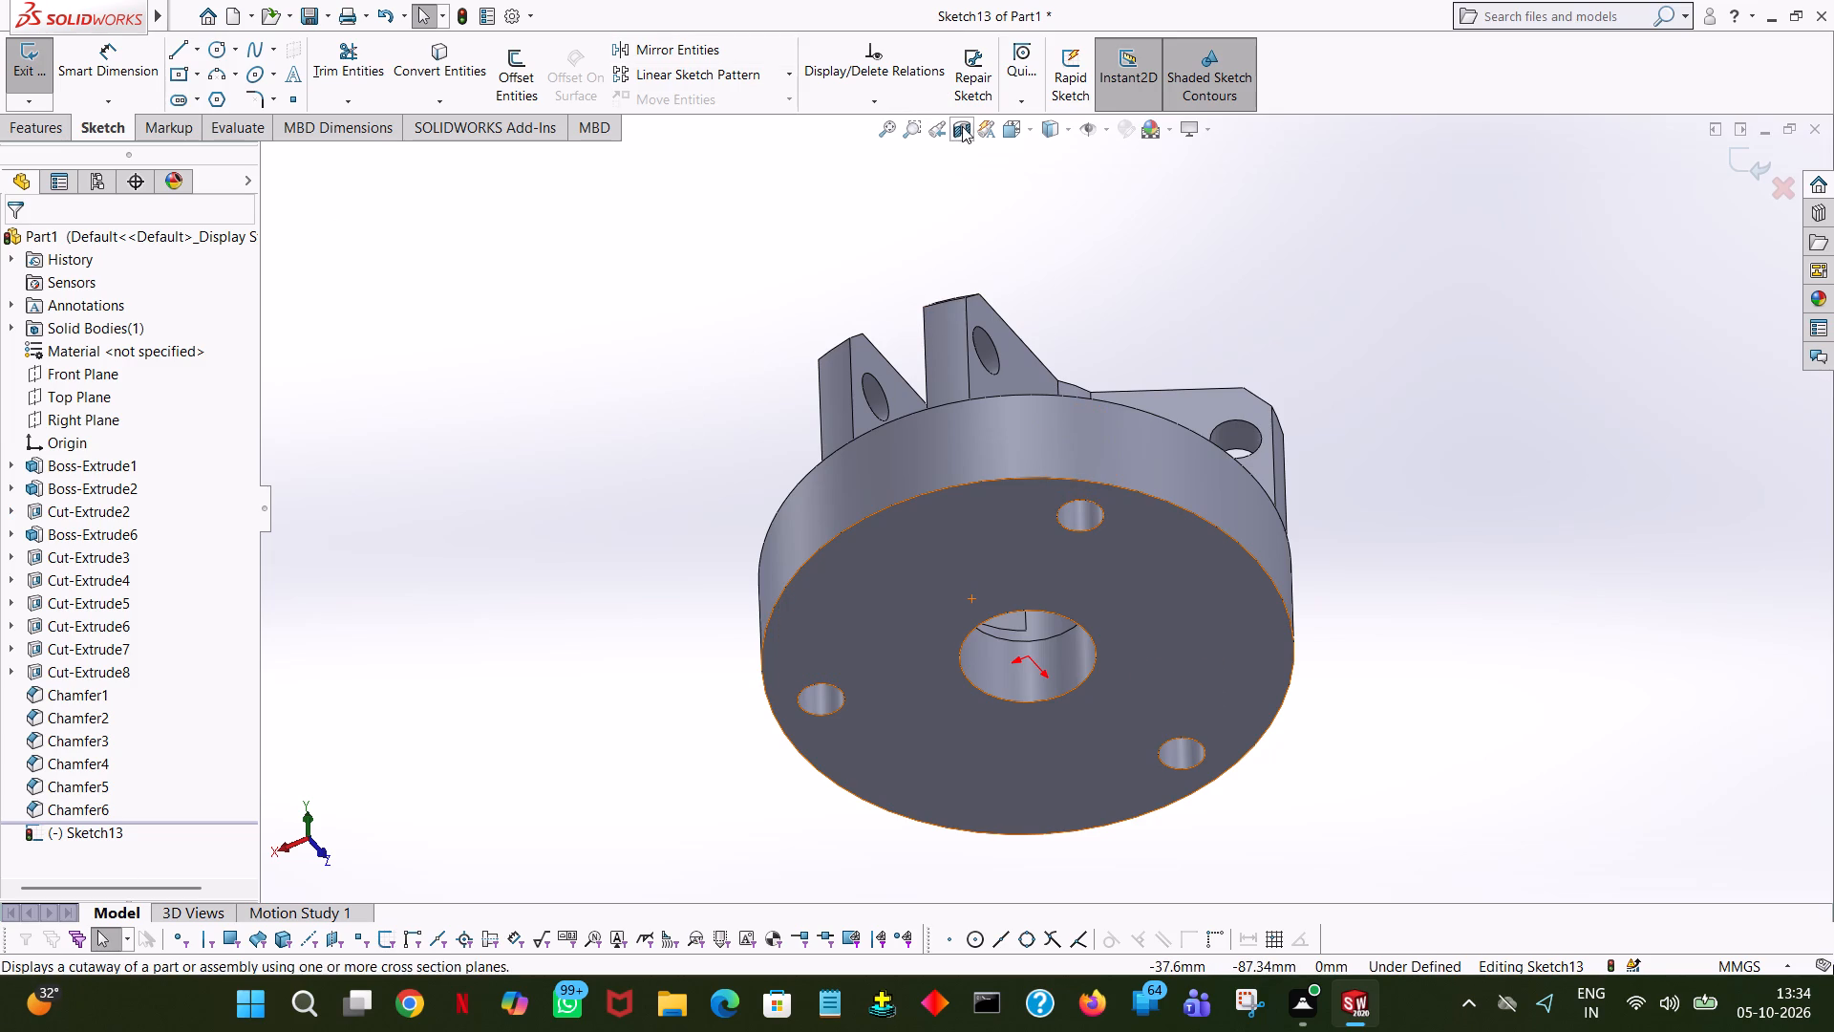
pyautogui.click(1029, 134)
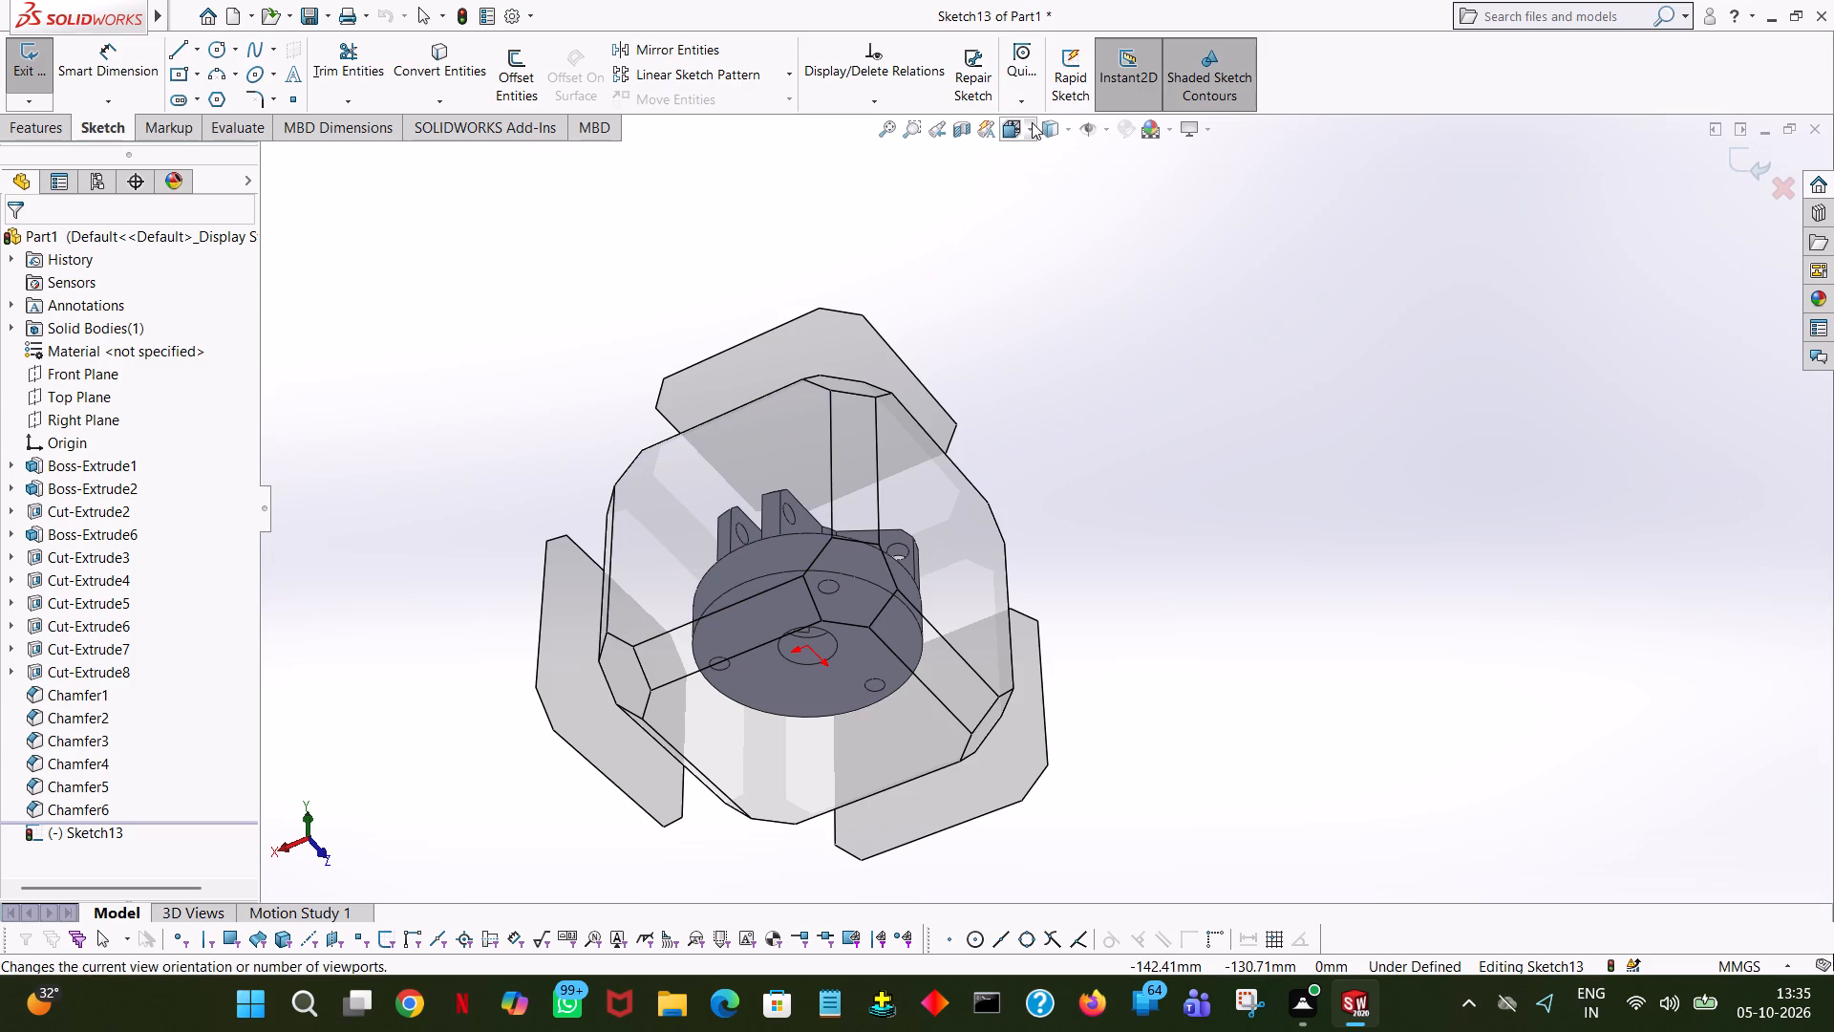
pyautogui.click(1032, 122)
pyautogui.click(1120, 238)
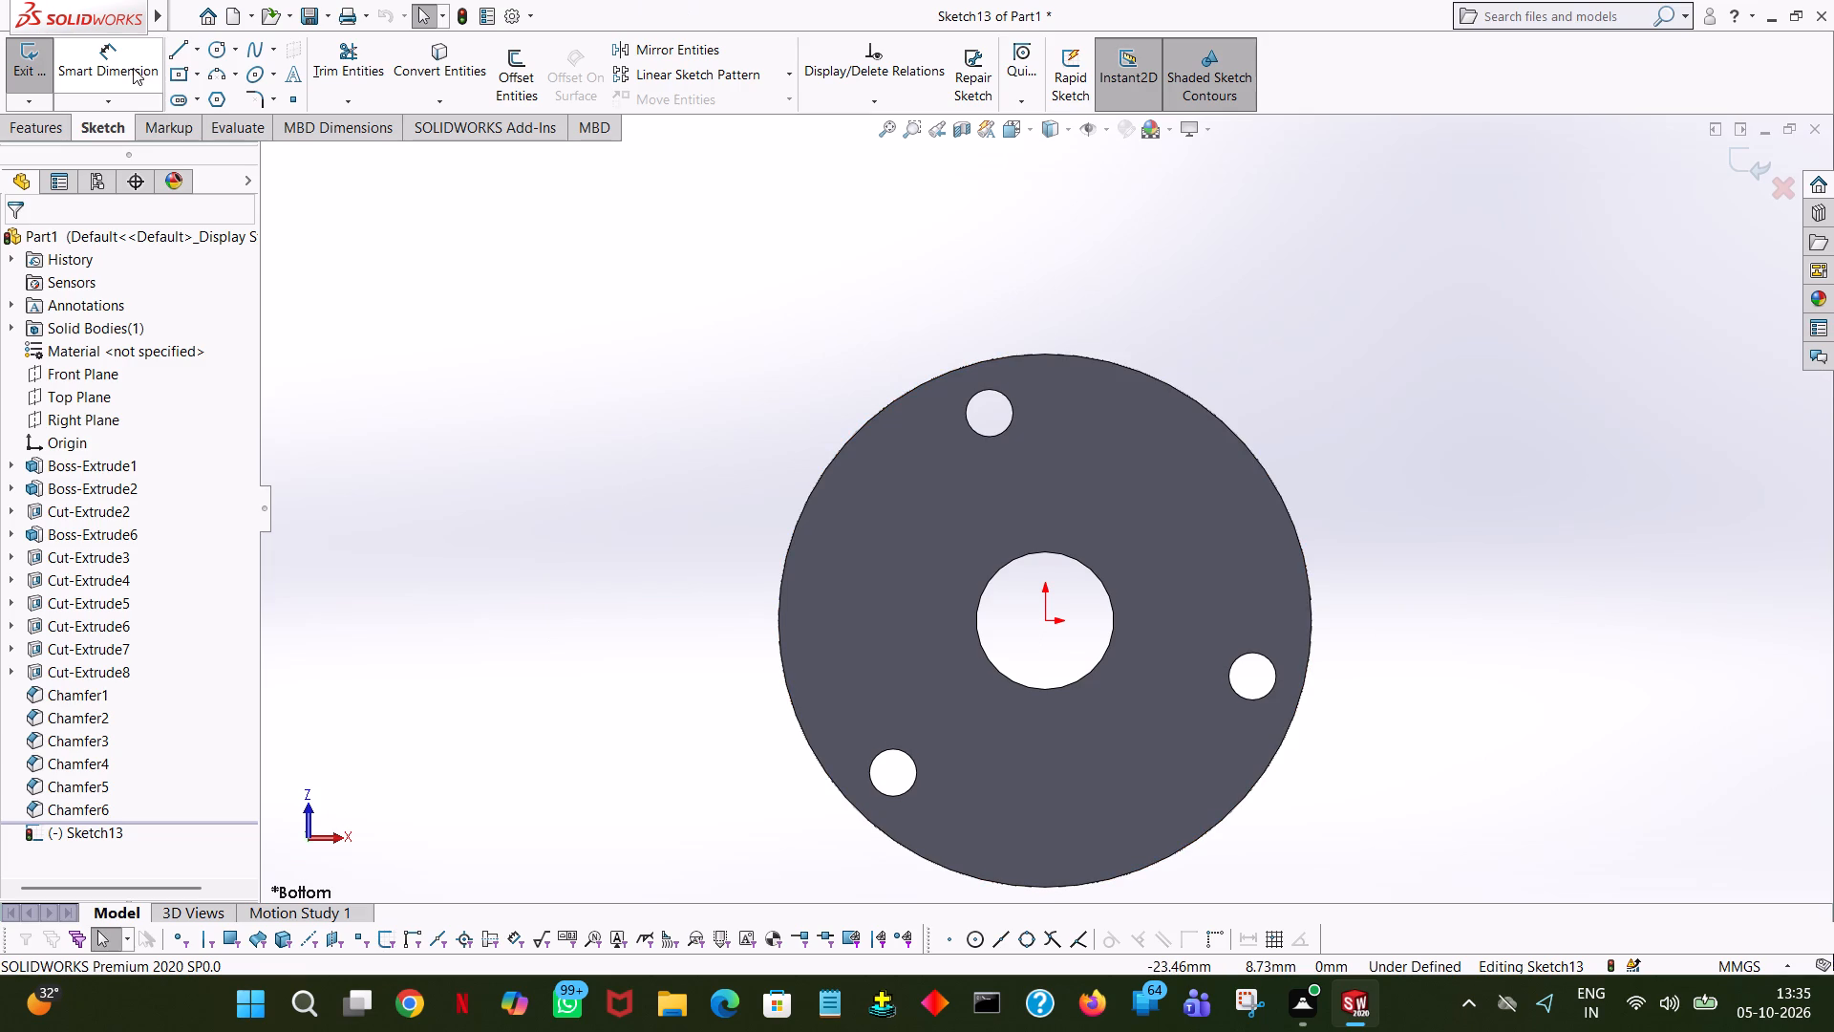
pyautogui.click(212, 47)
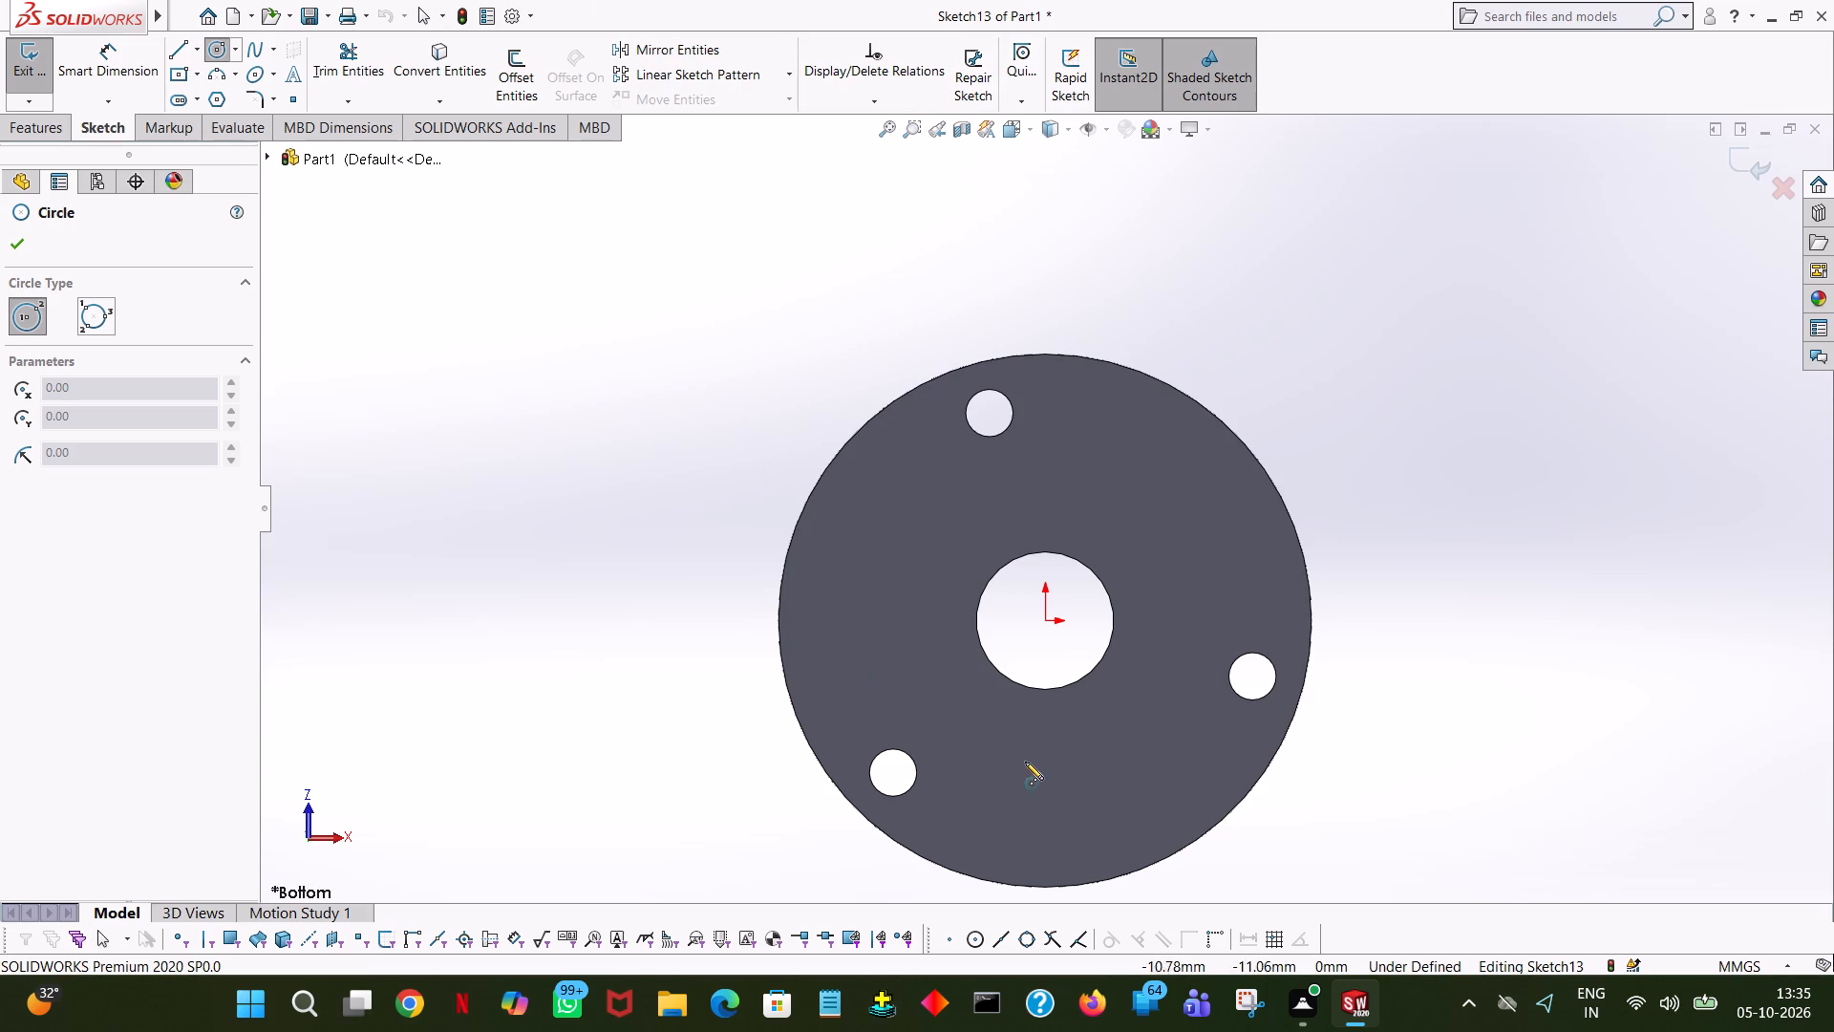
pyautogui.click(1047, 618)
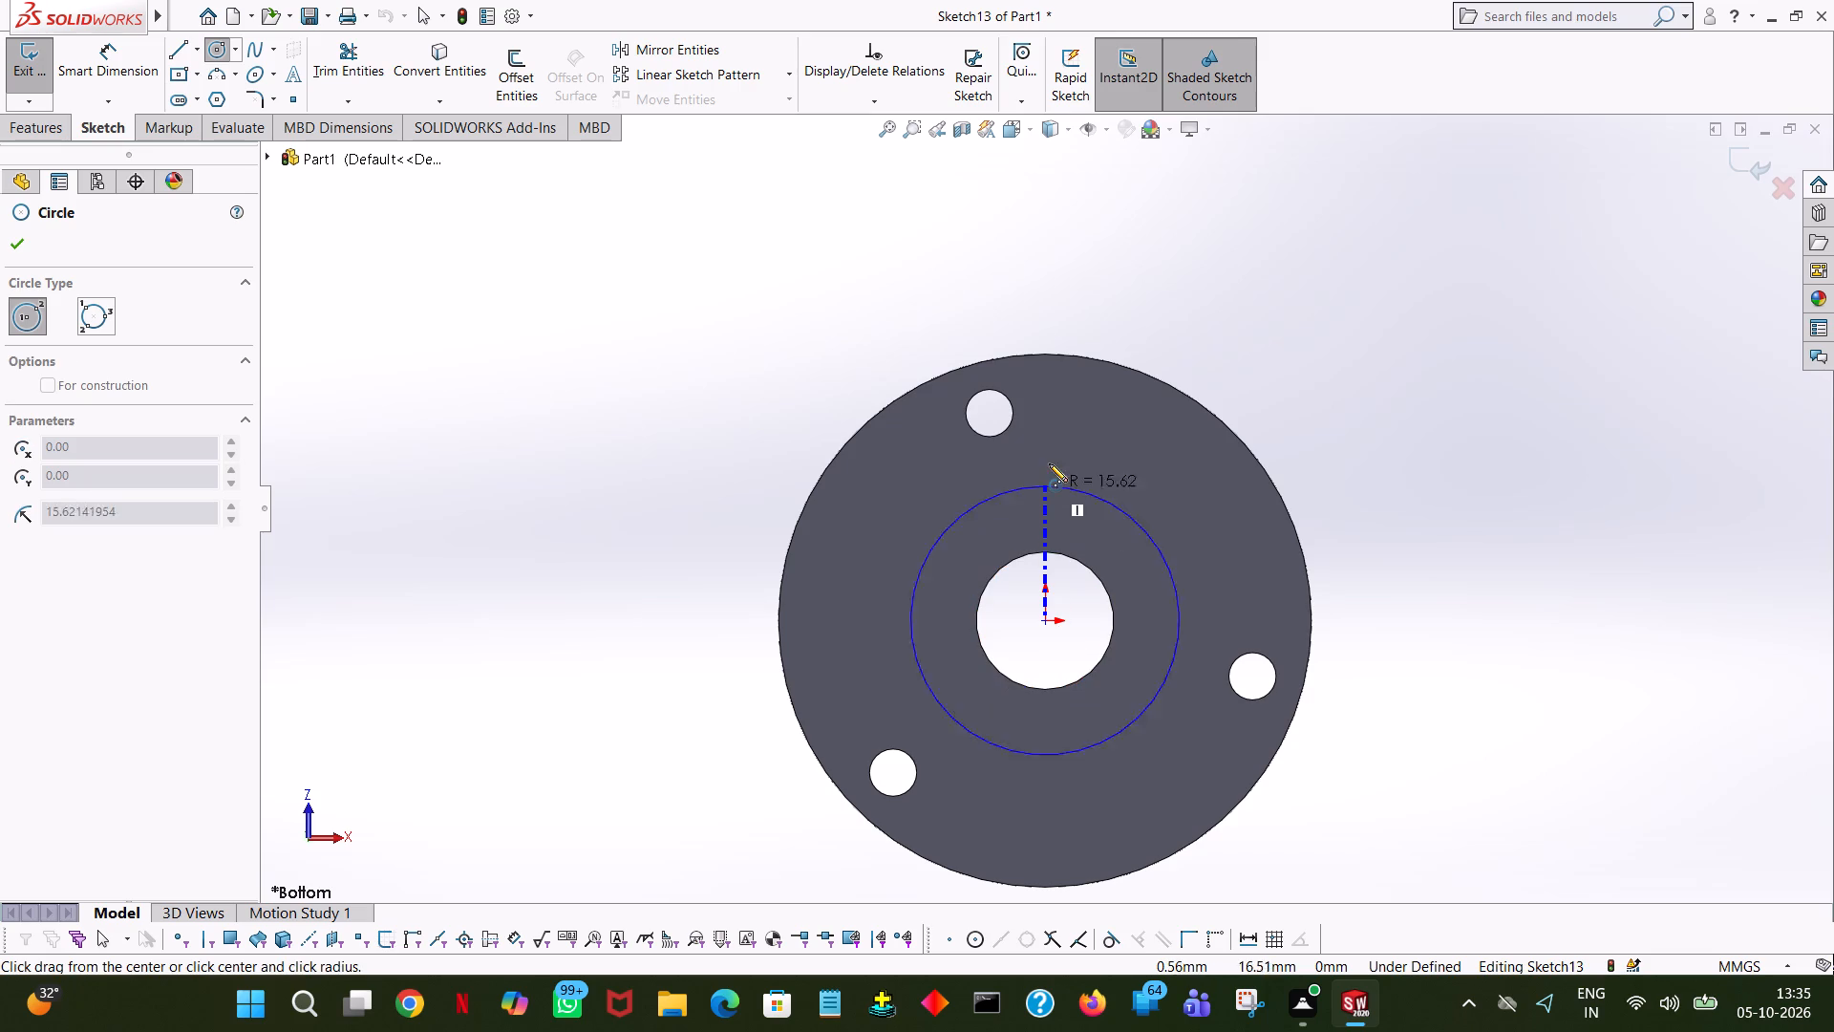
pyautogui.click(1044, 355)
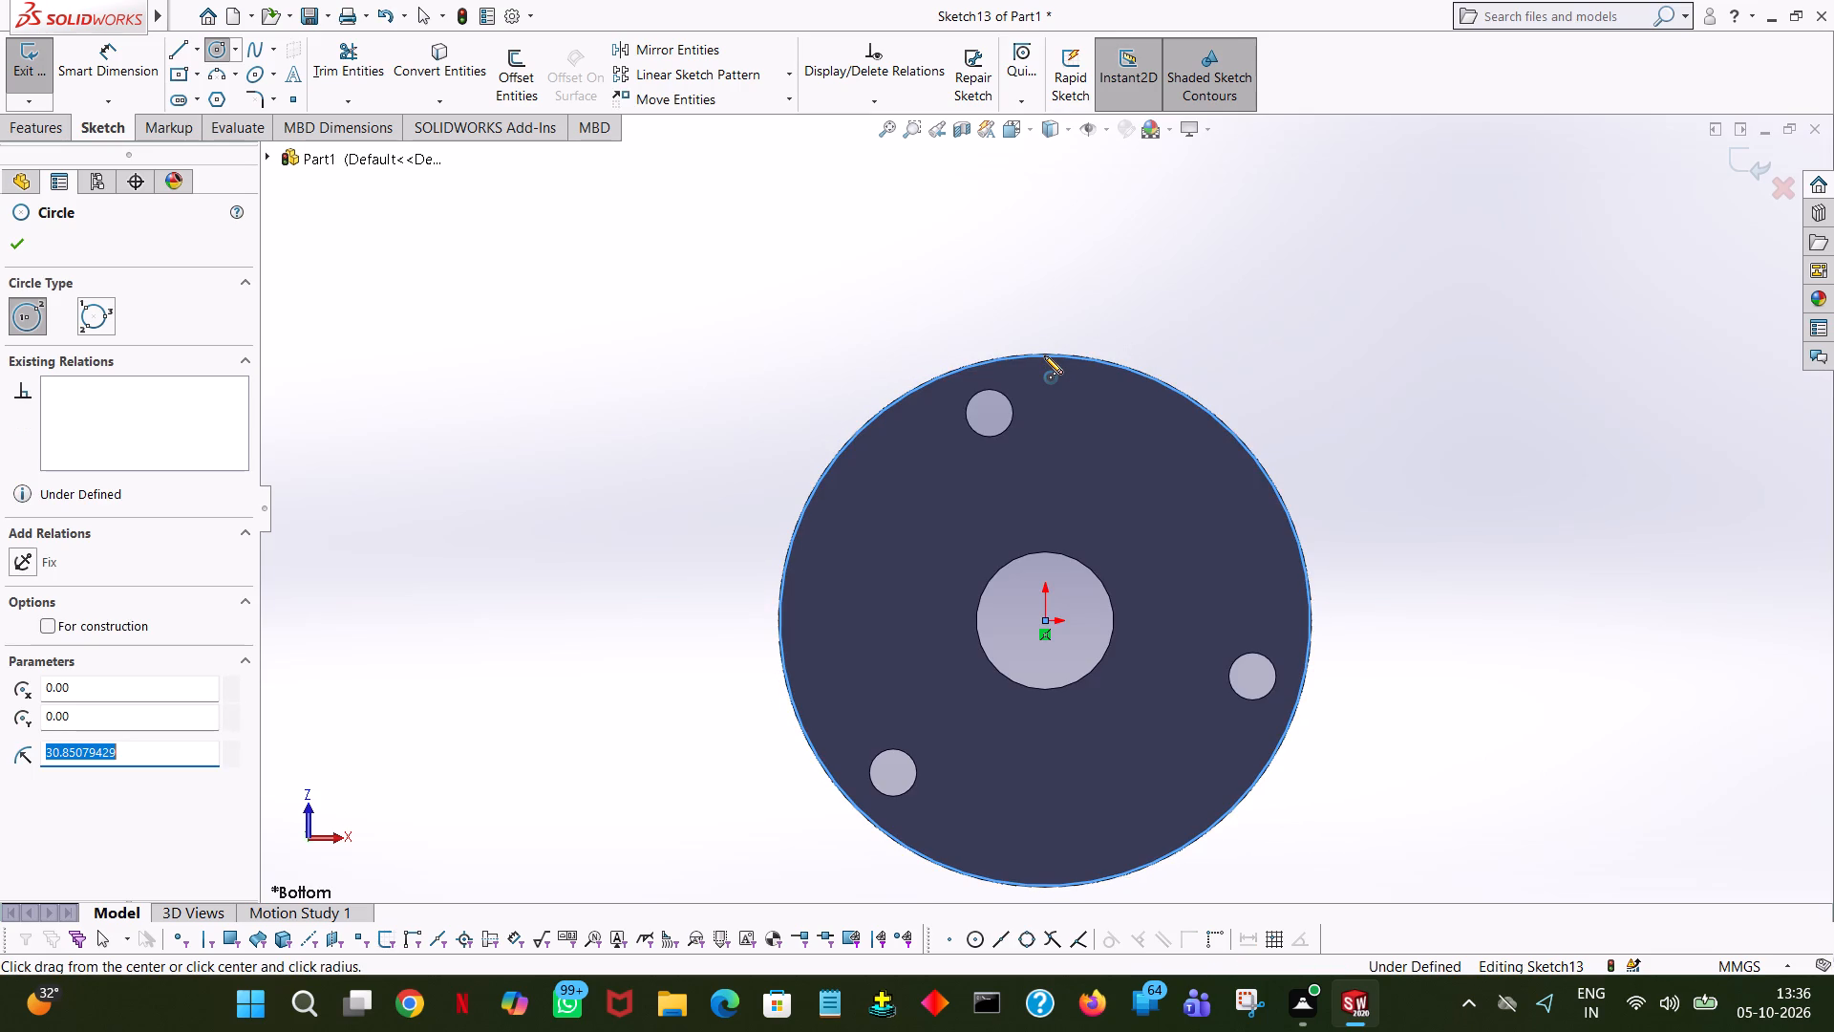
pyautogui.write('31')
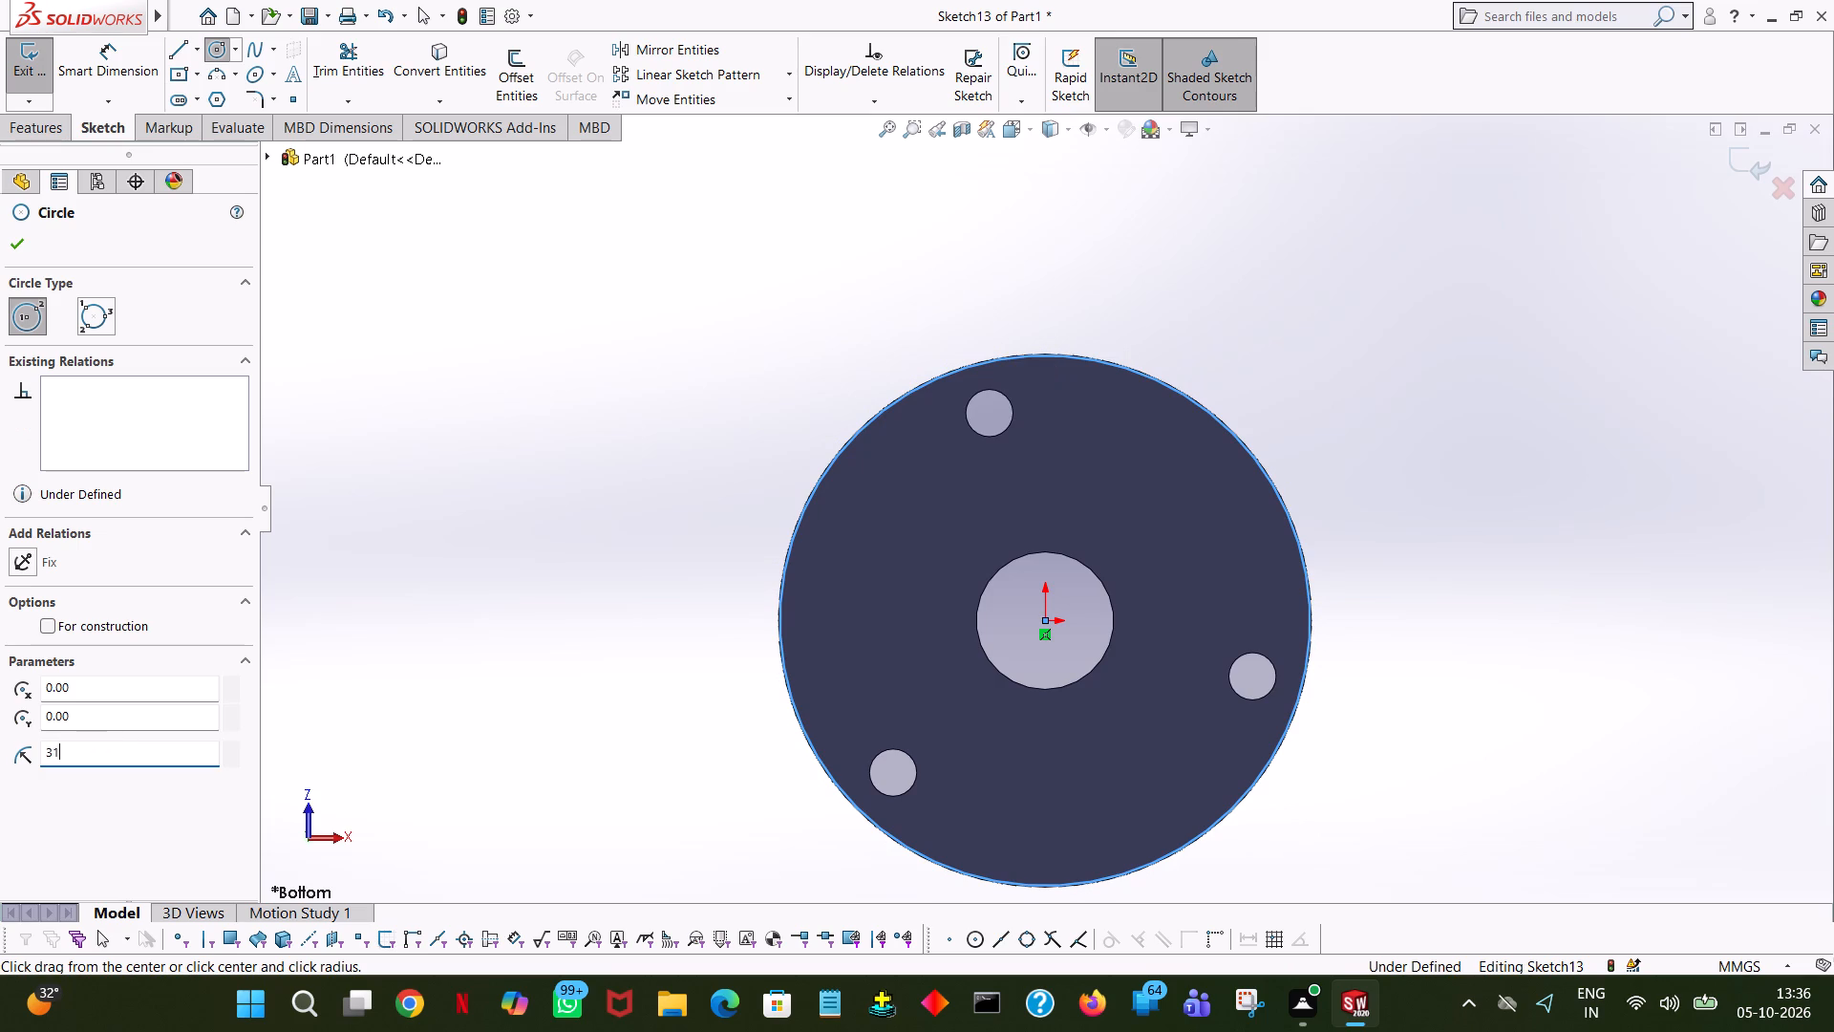
pyautogui.press('Return')
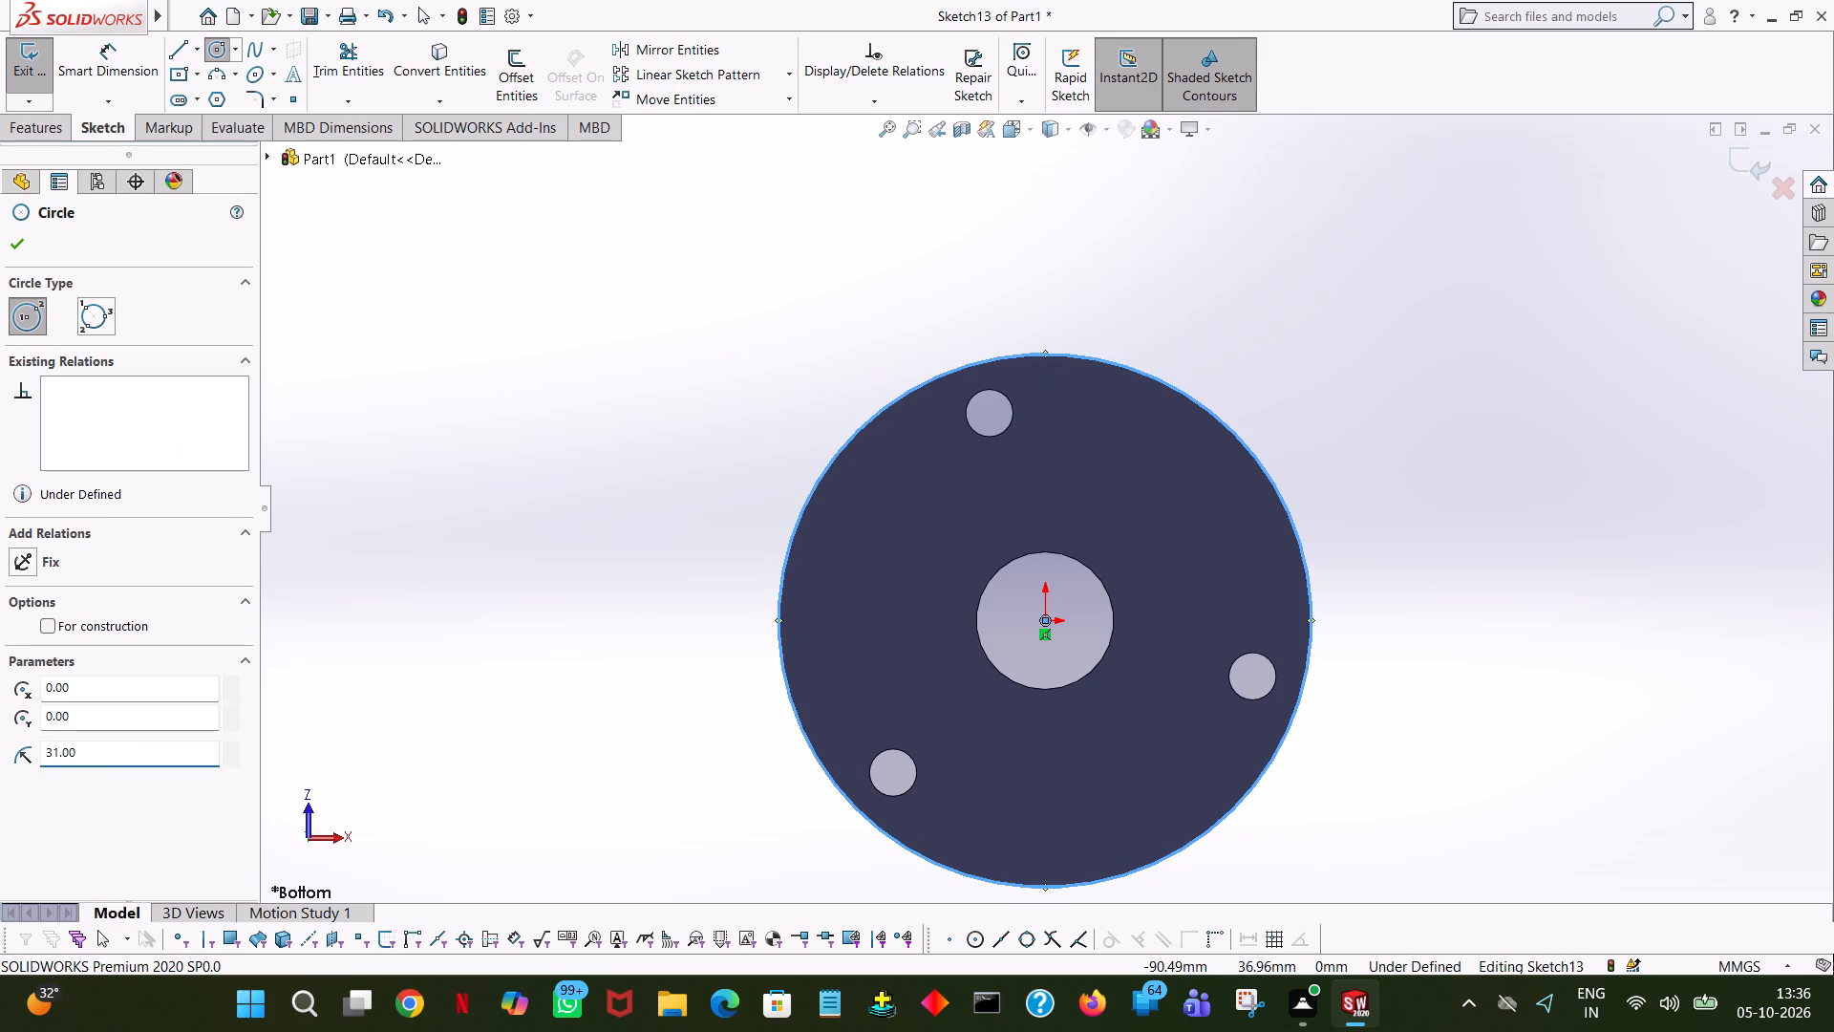
pyautogui.click(22, 232)
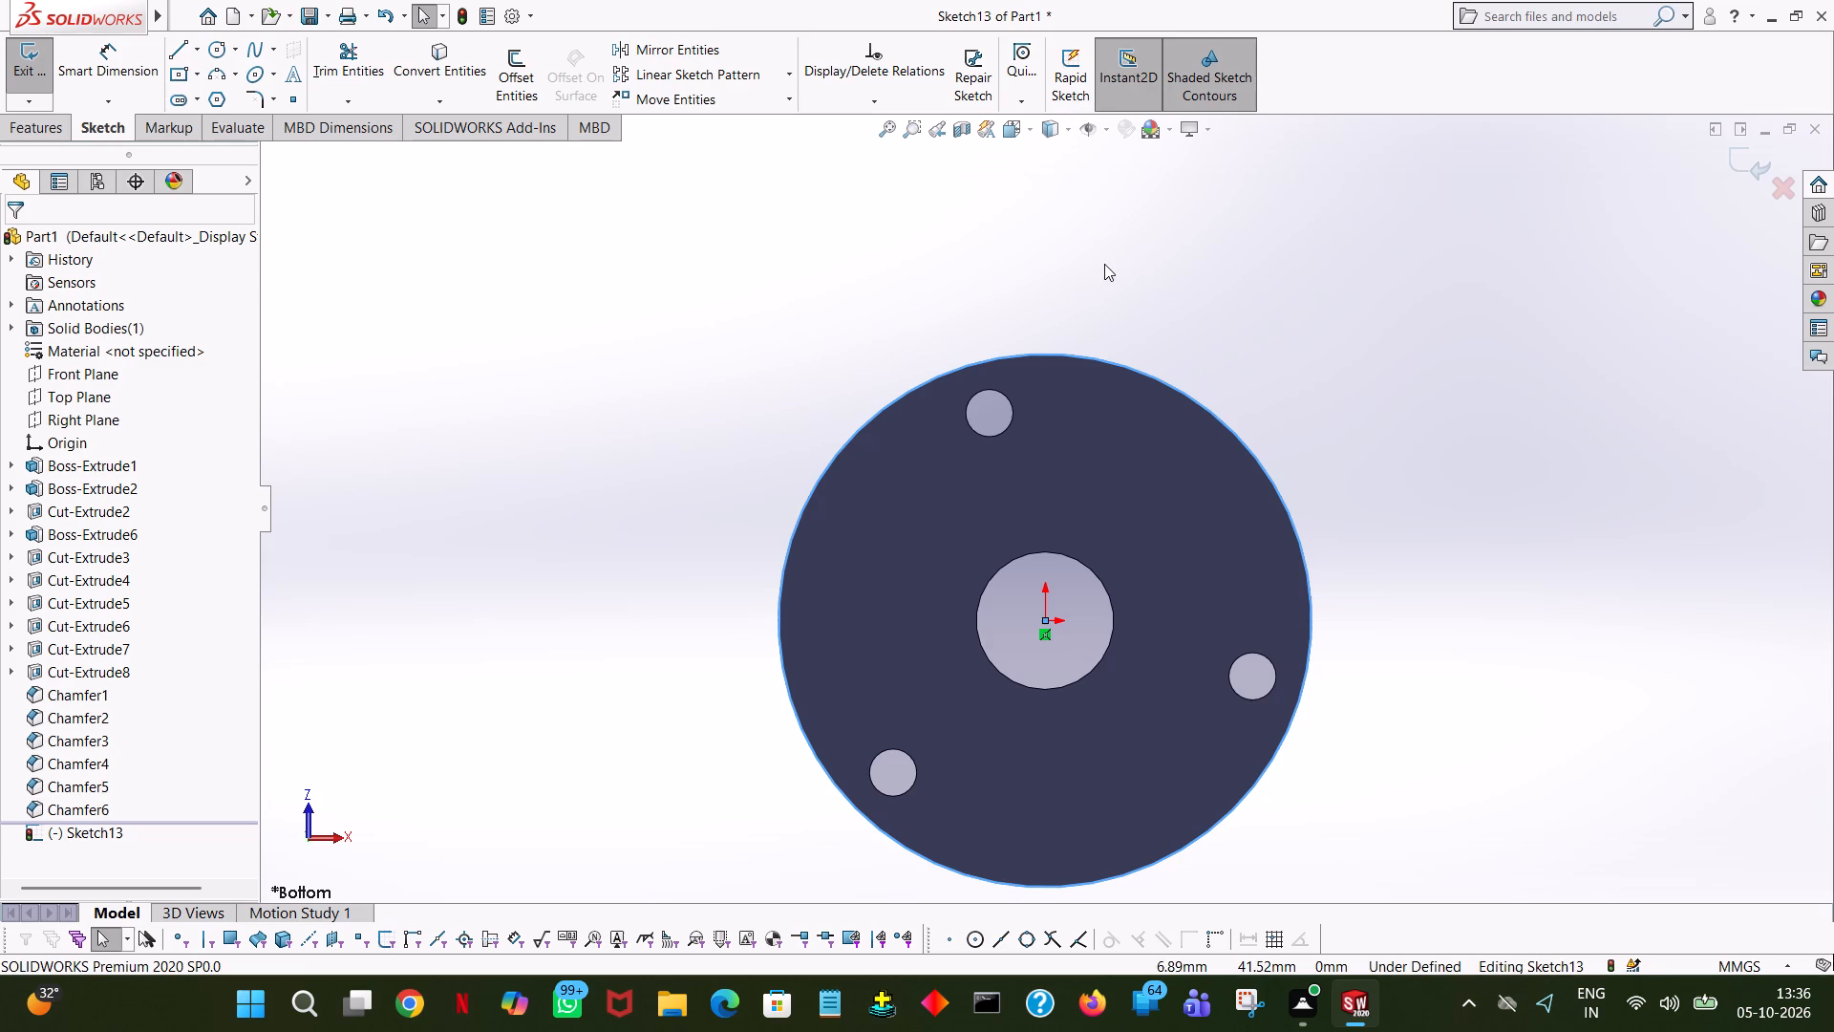
# Cut the 31 mm radius circle 5 mm blind into the base to thin the disc.
pyautogui.moveTo(1105, 293); pyautogui.dragTo(1061, 662, button='middle')
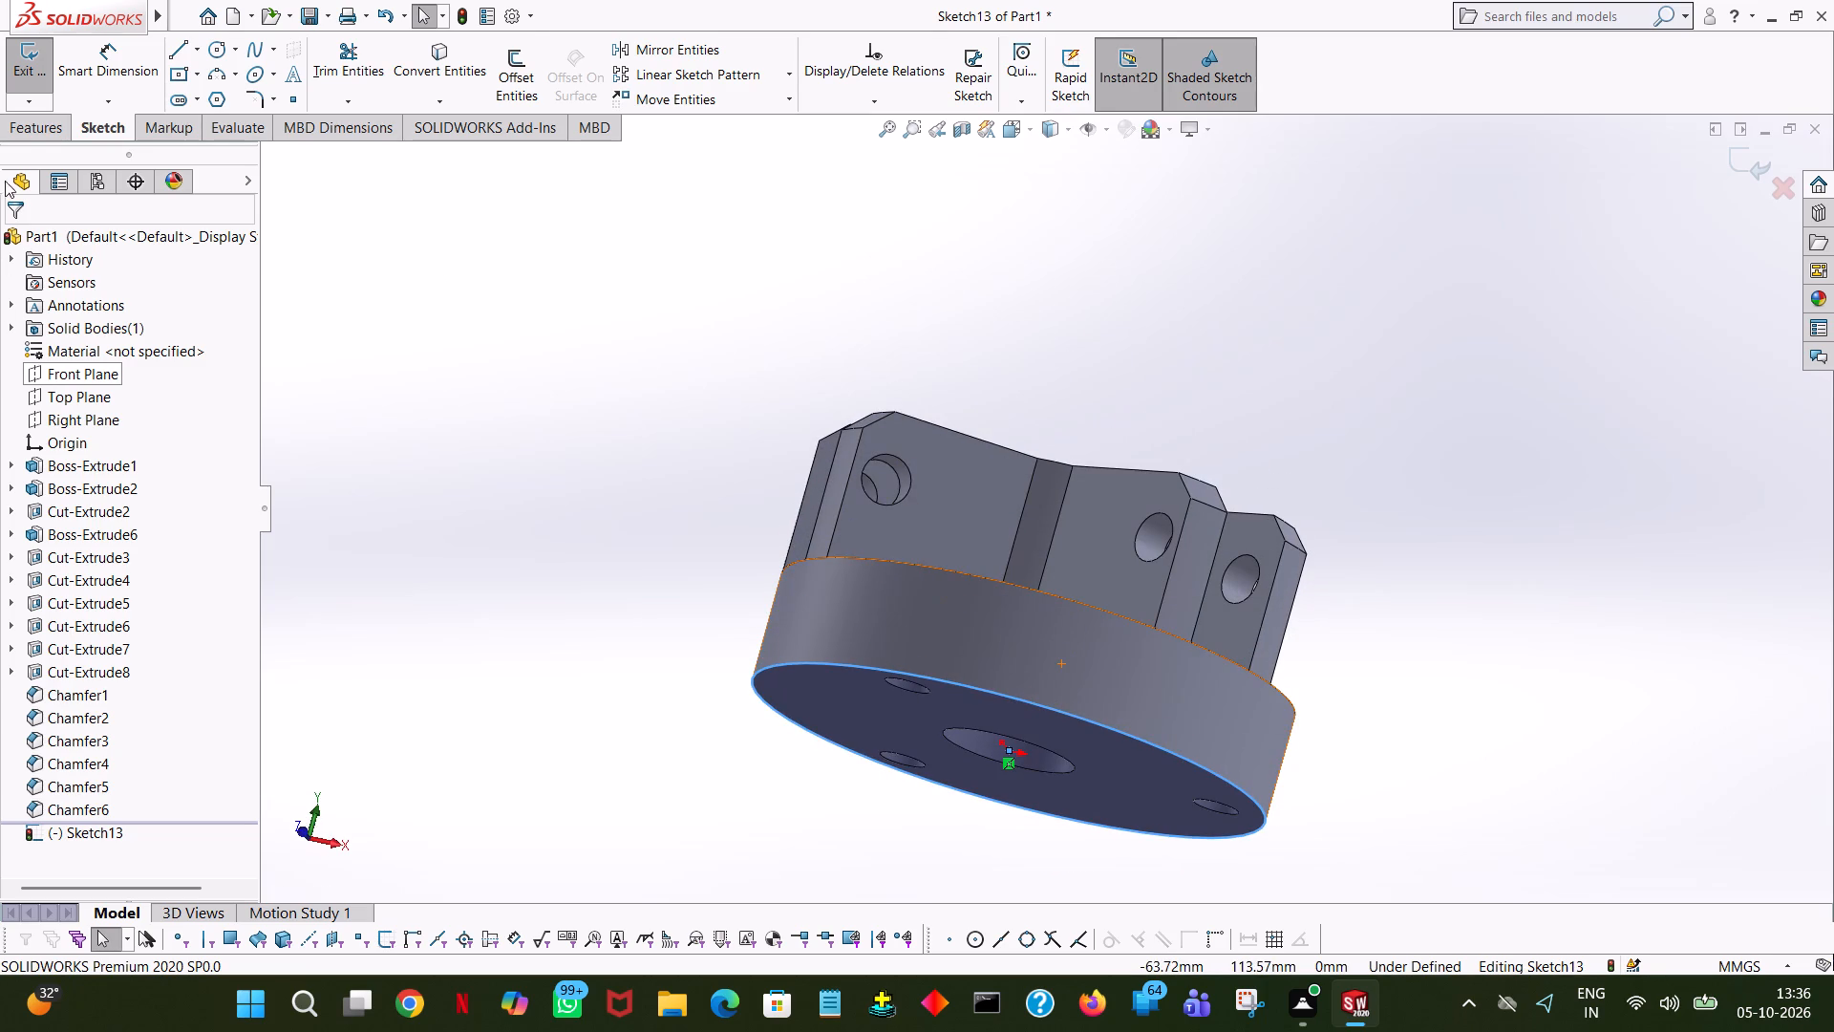
pyautogui.click(32, 126)
pyautogui.click(363, 87)
pyautogui.click(351, 79)
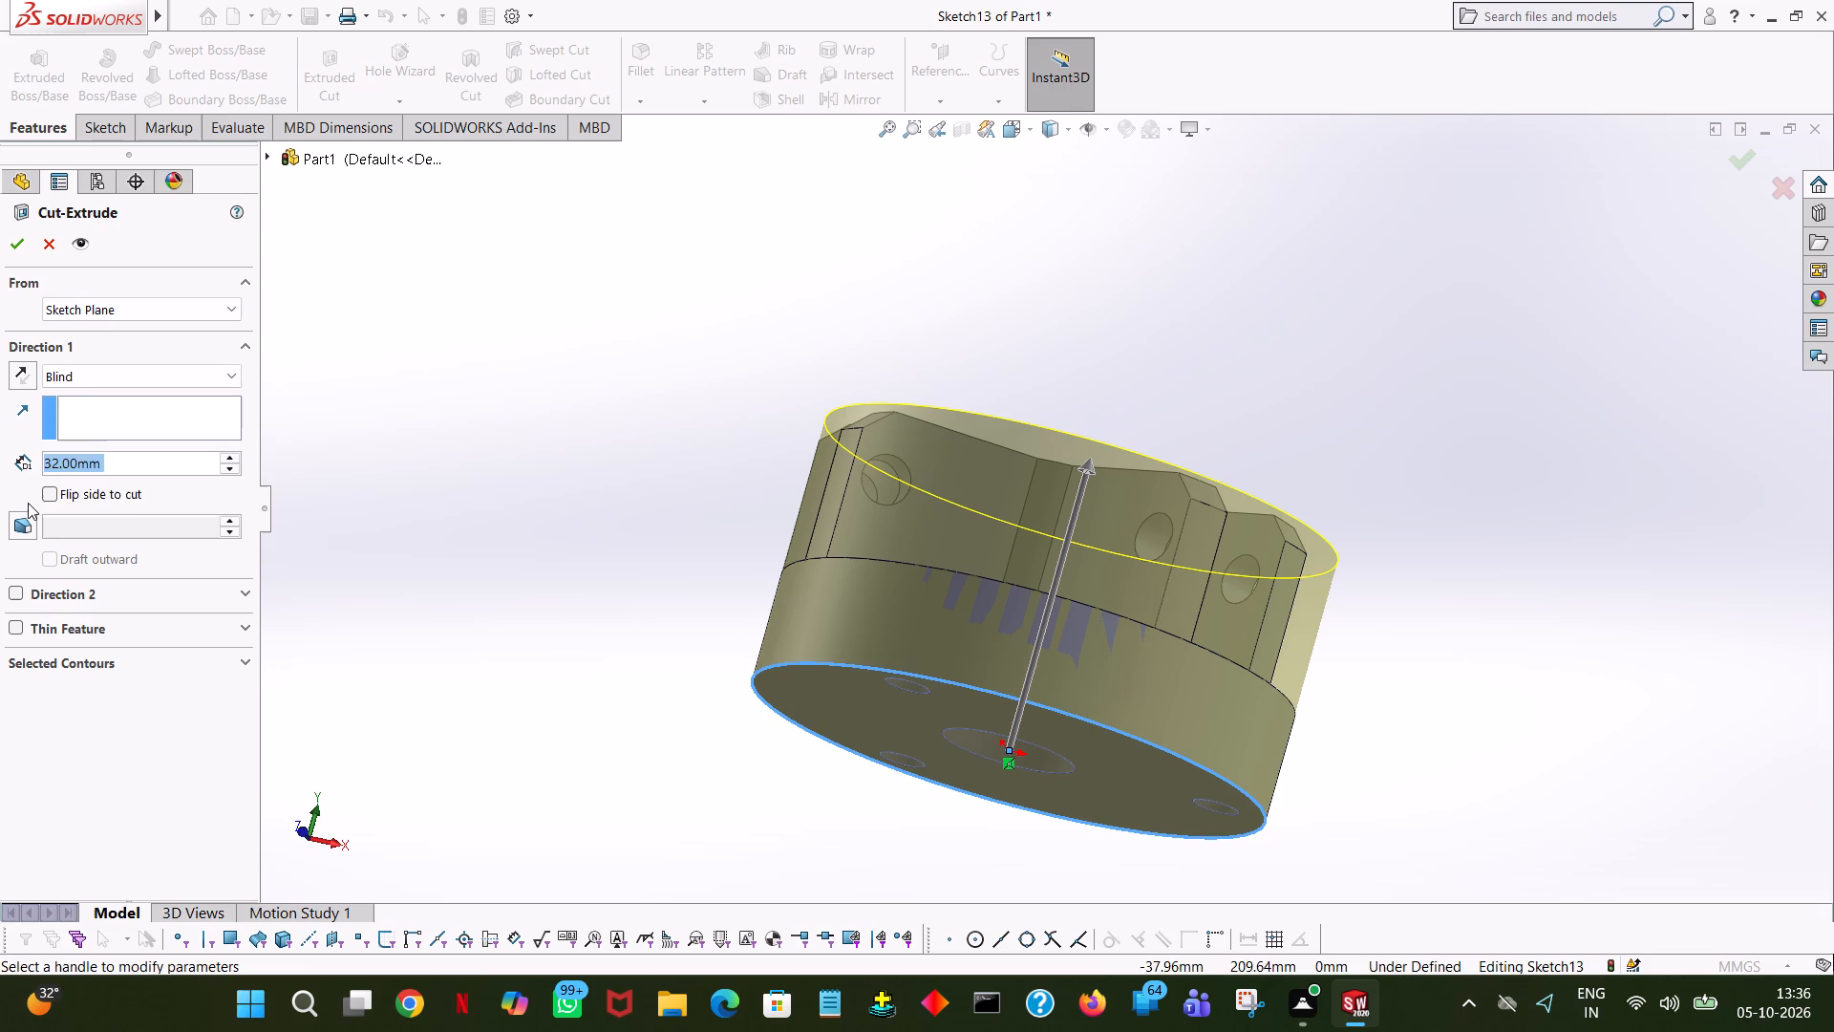
pyautogui.press('5')
pyautogui.click(526, 325)
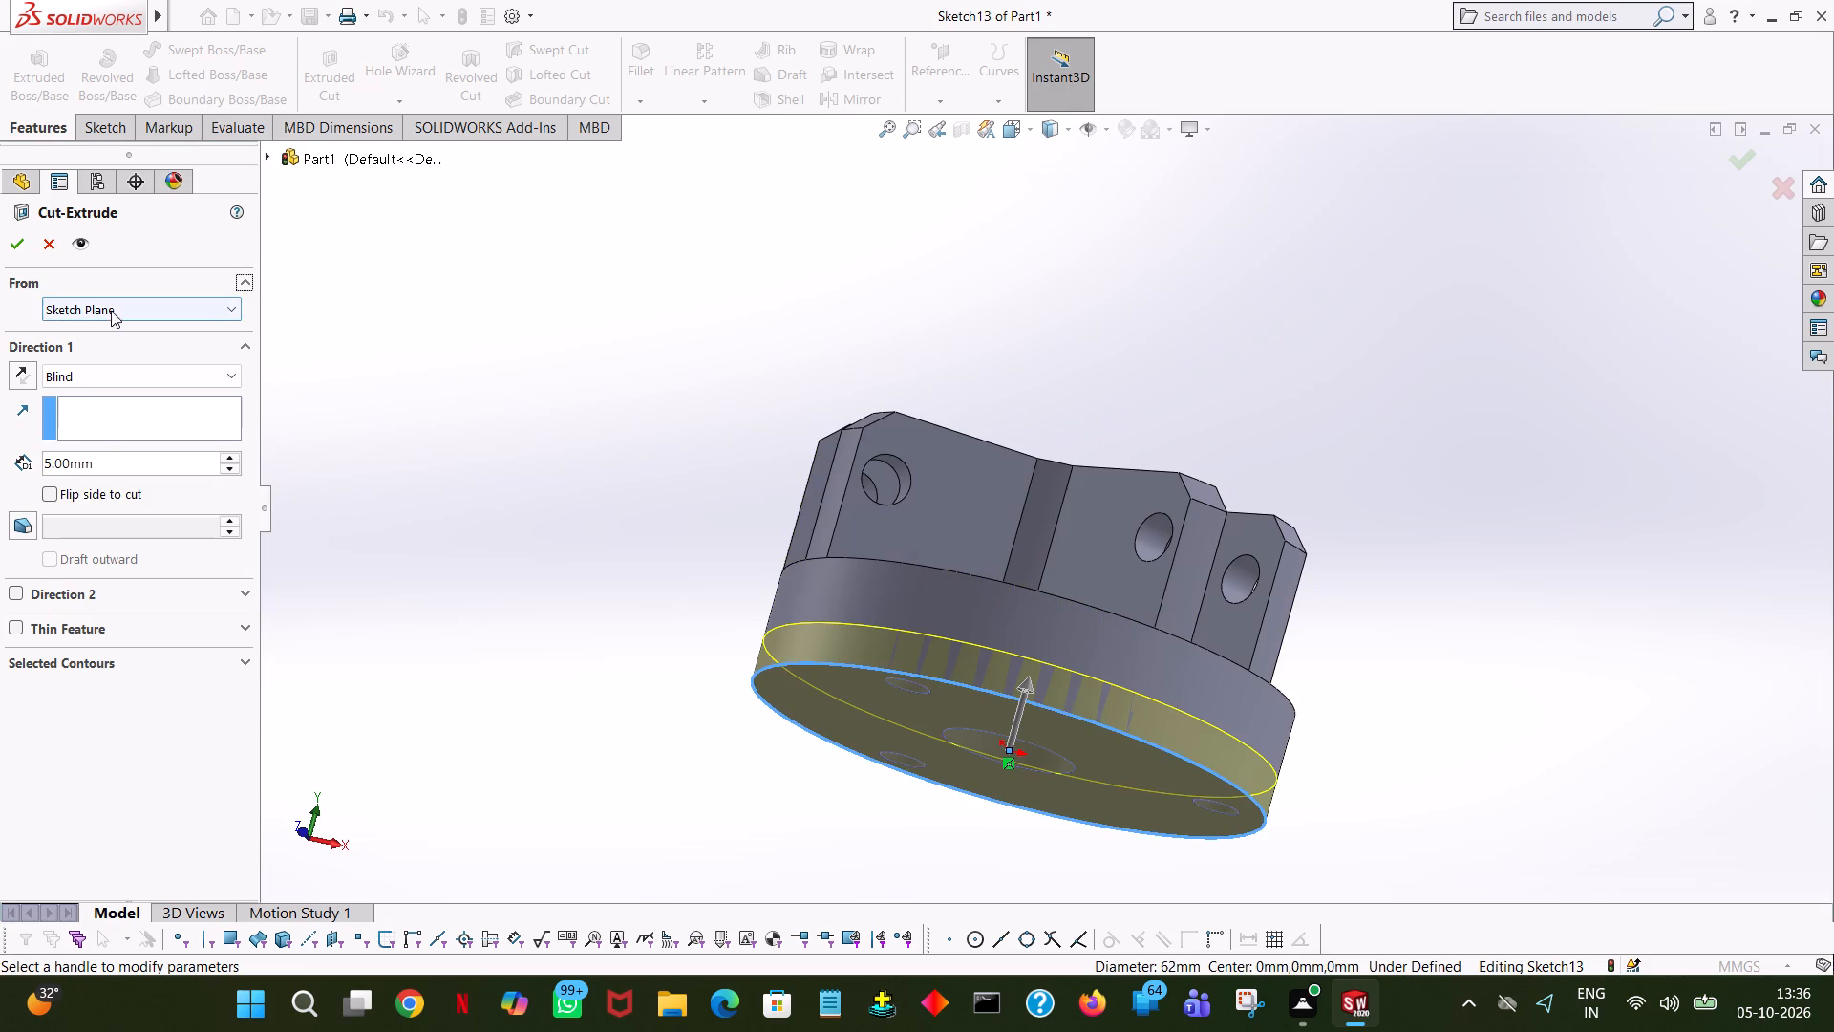
pyautogui.click(11, 238)
pyautogui.click(335, 240)
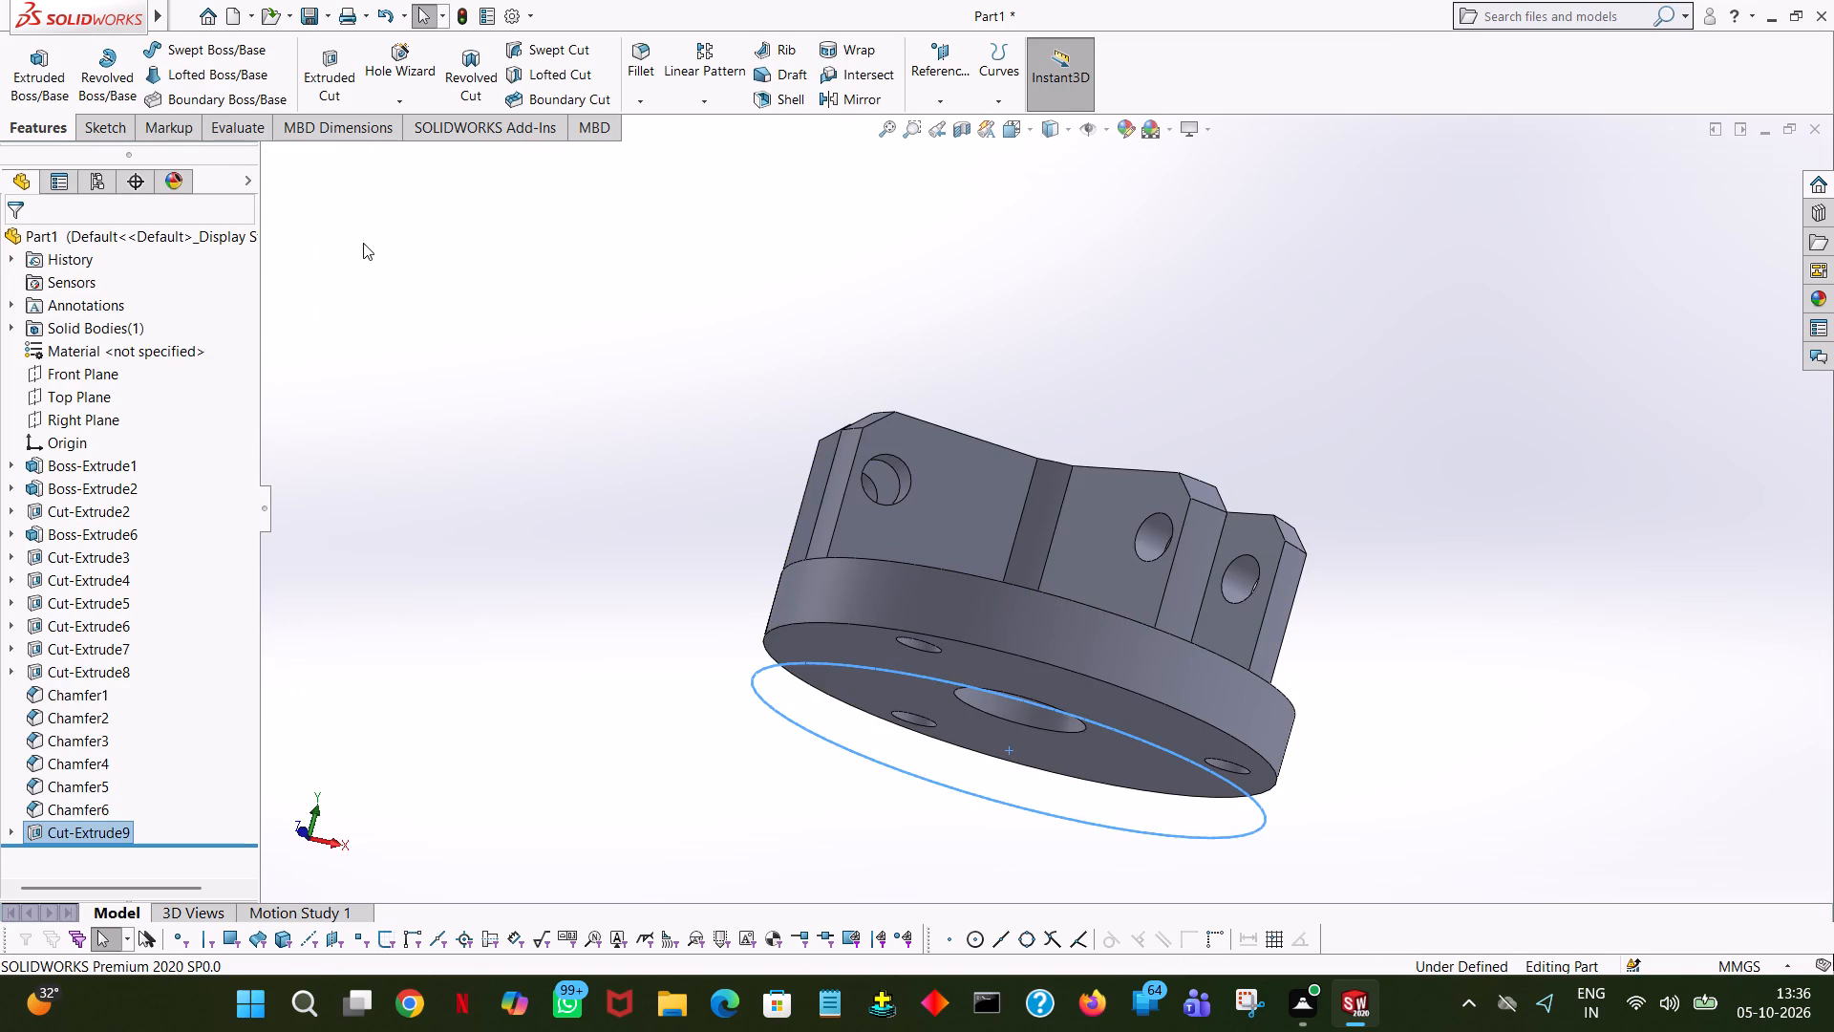
# Start an Extruded Boss sketch on the thinned base's bottom face and draw a 20 mm radius circle centred on the origin.
pyautogui.moveTo(372, 257); pyautogui.dragTo(500, 529, button='middle')
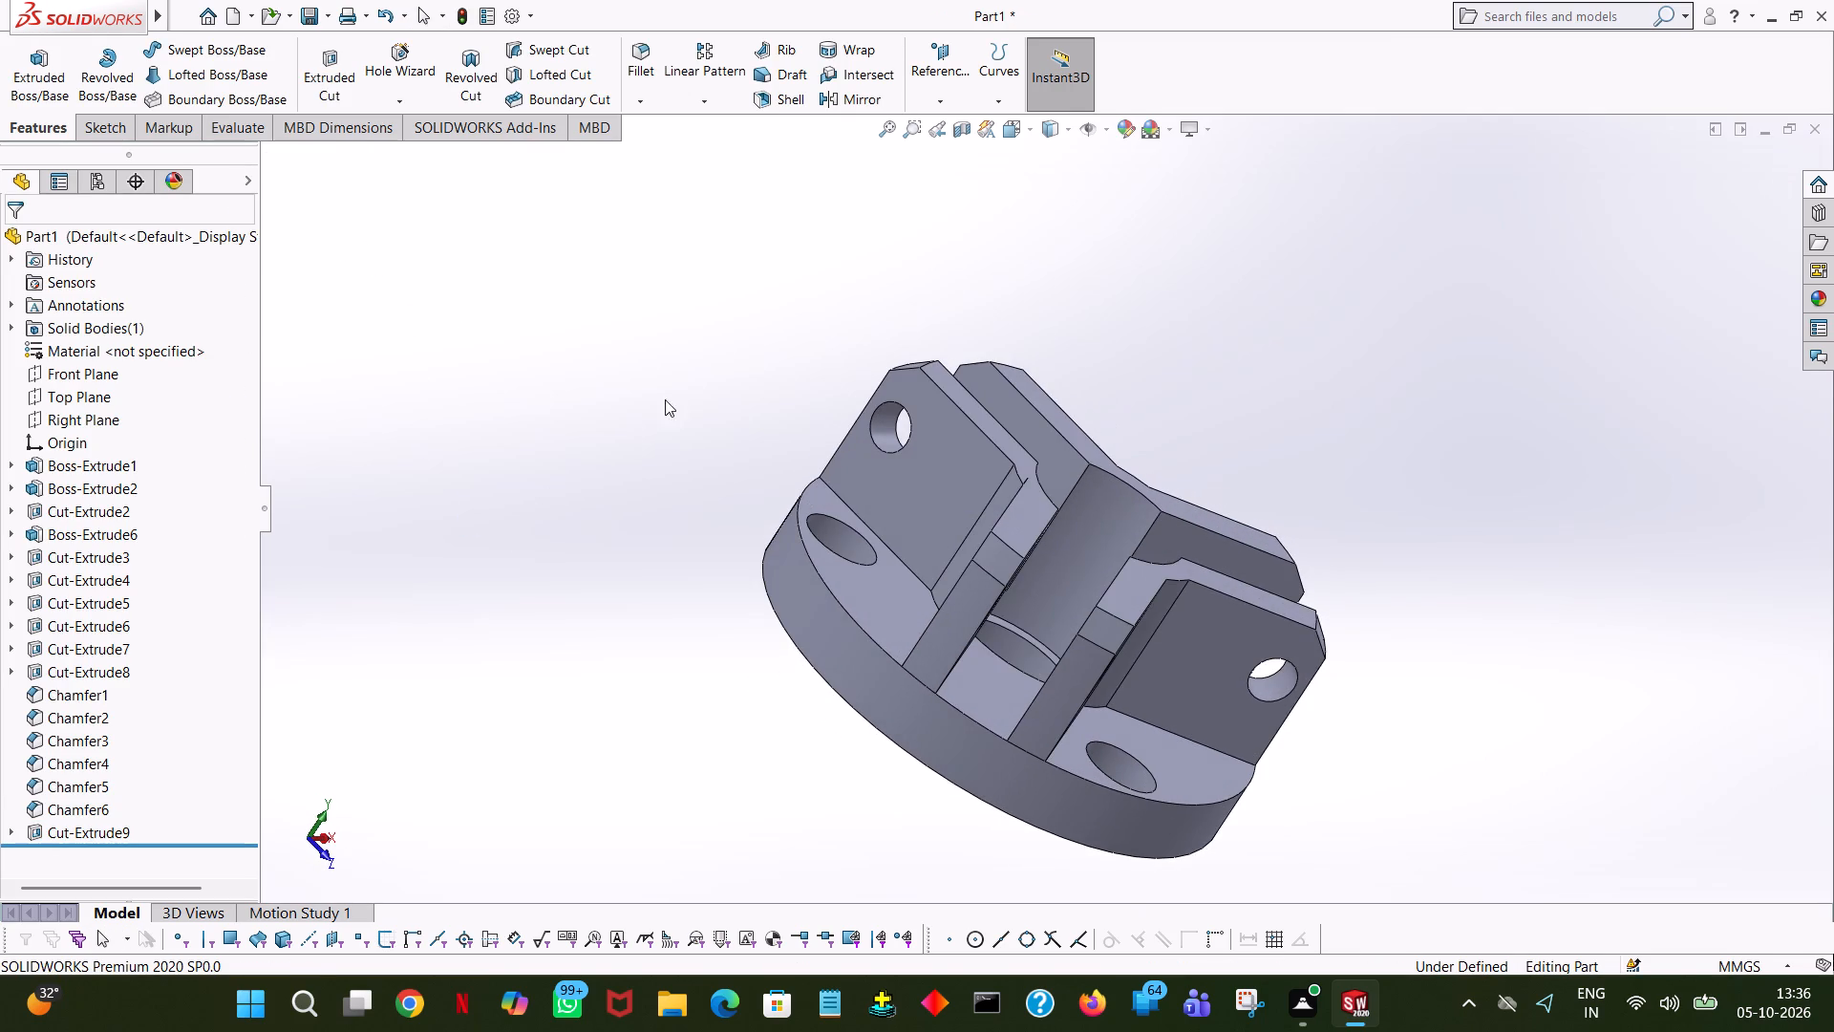
pyautogui.moveTo(667, 397); pyautogui.dragTo(884, 173, button='middle')
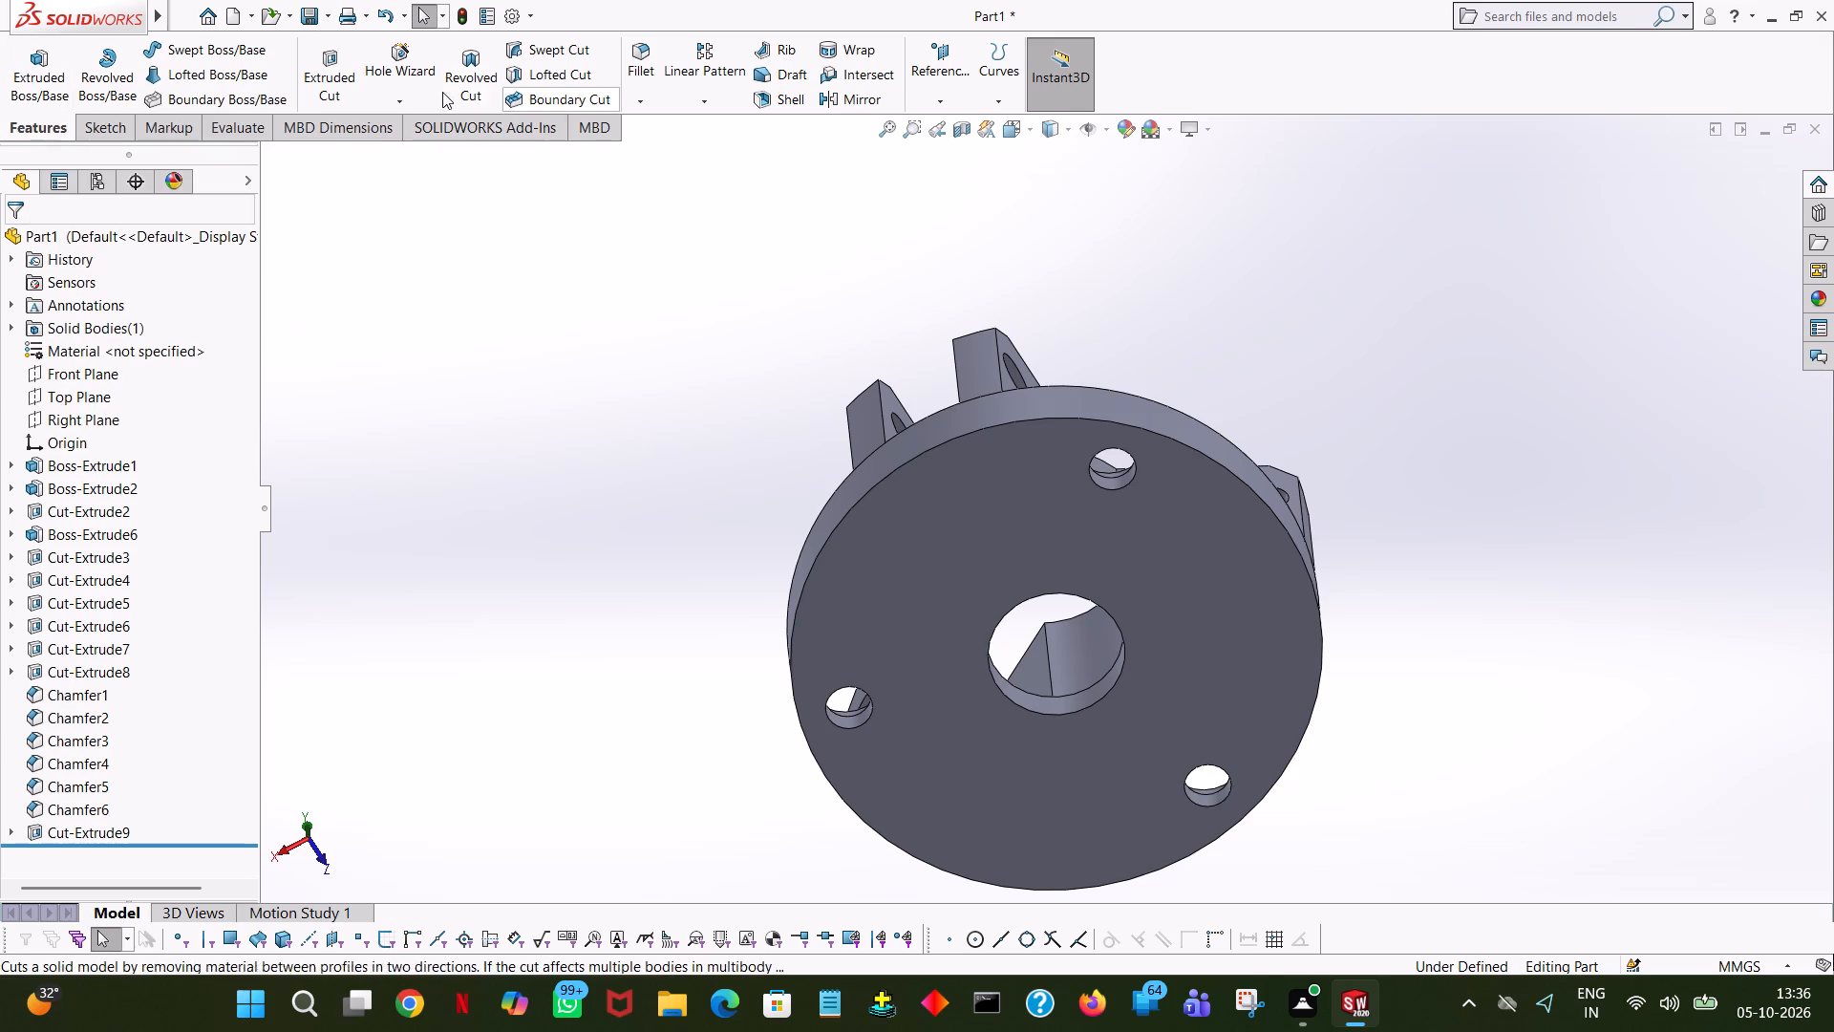
pyautogui.click(56, 79)
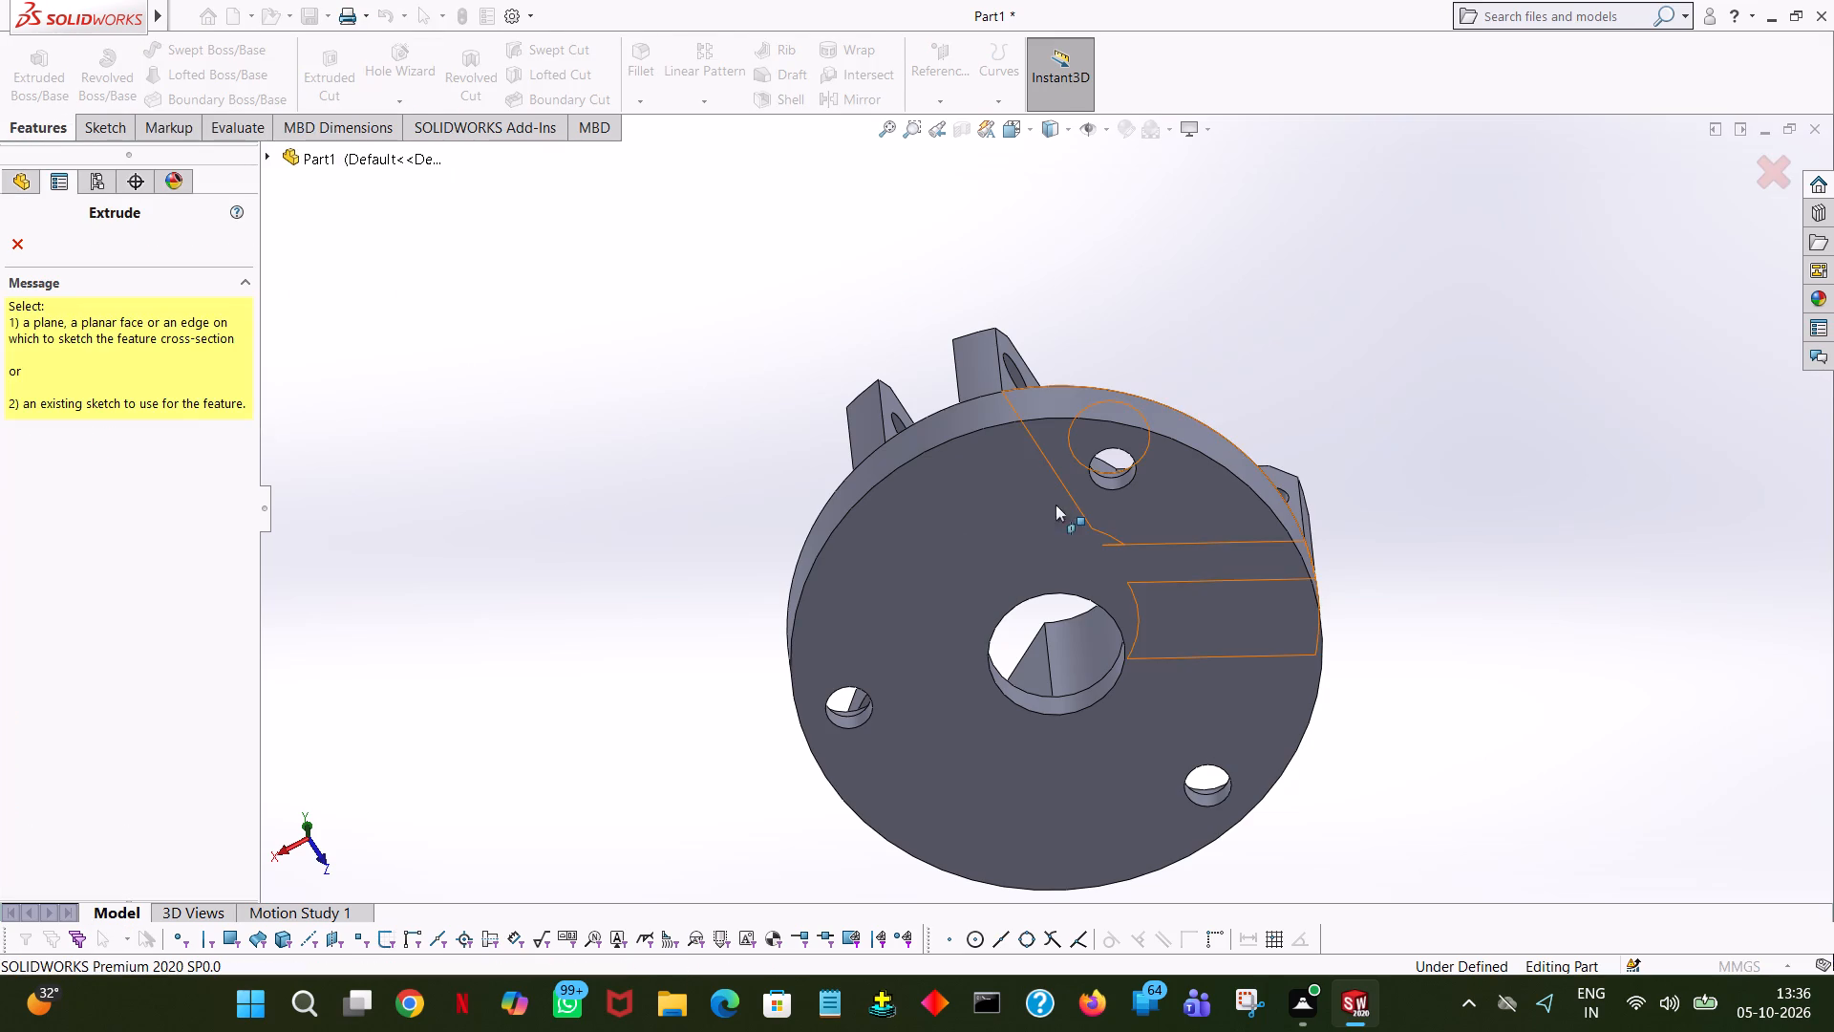
pyautogui.click(887, 514)
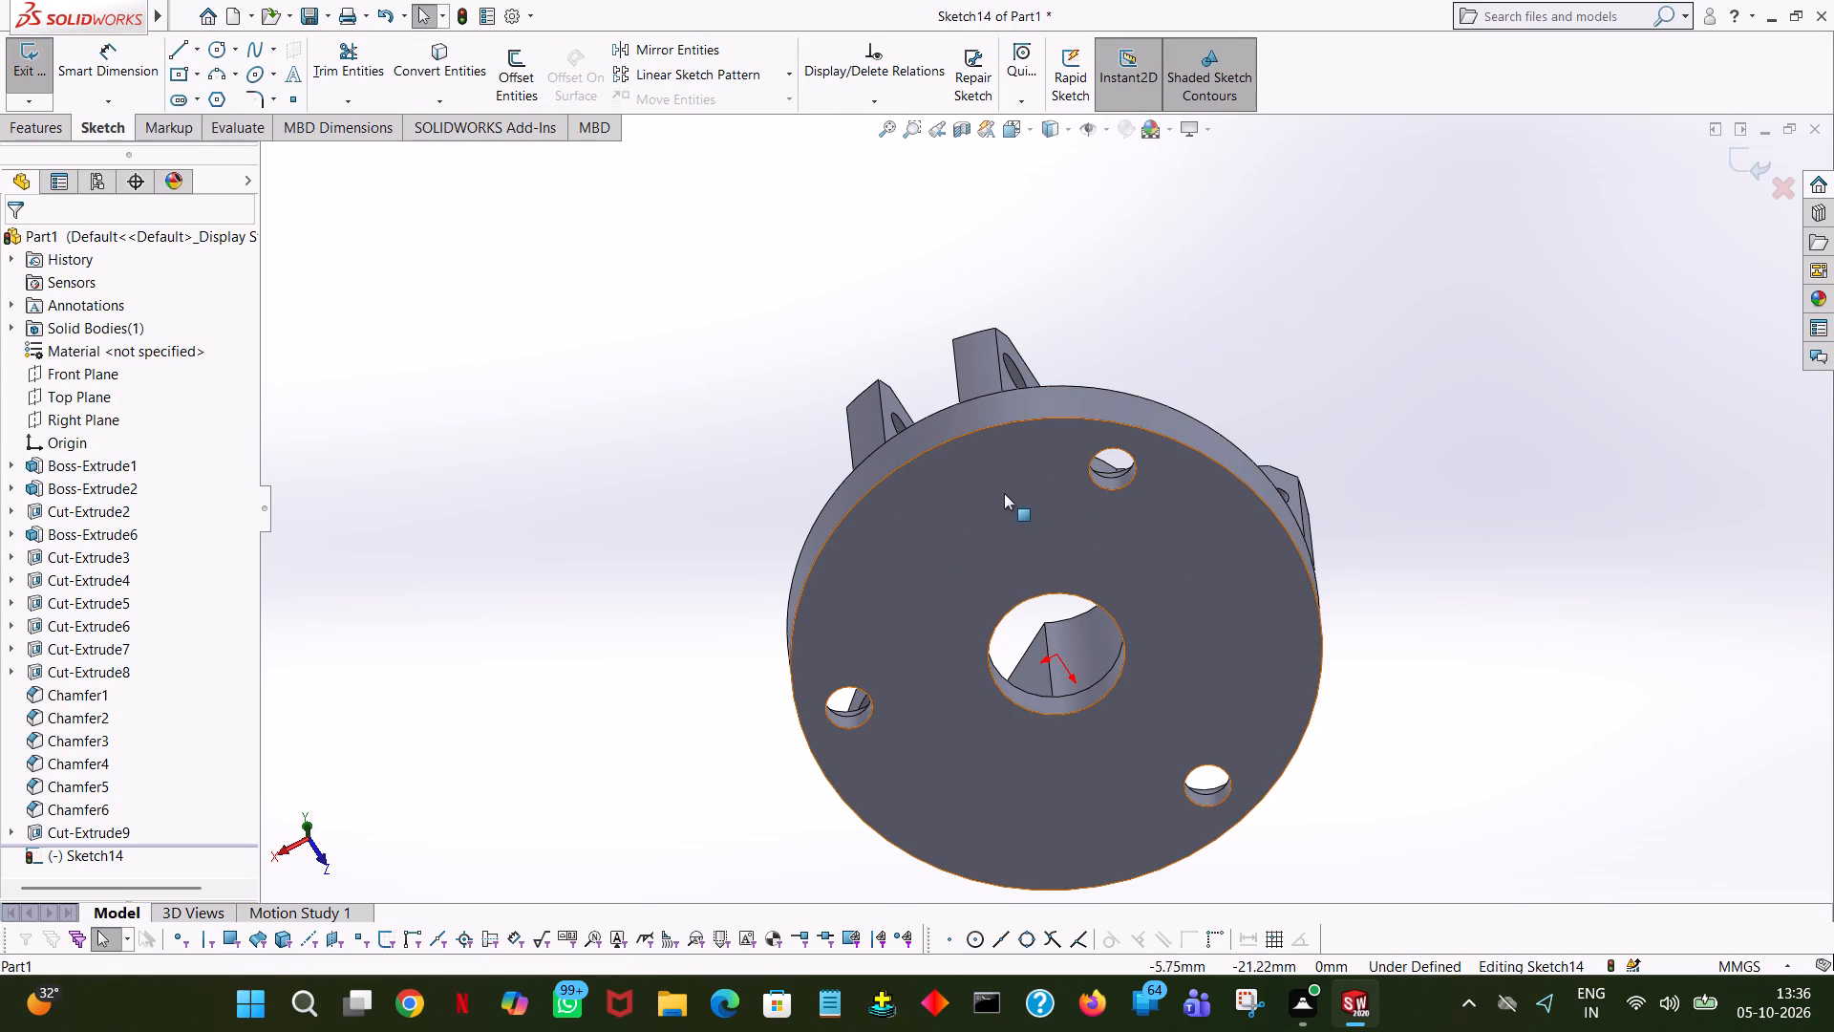
pyautogui.press('space')
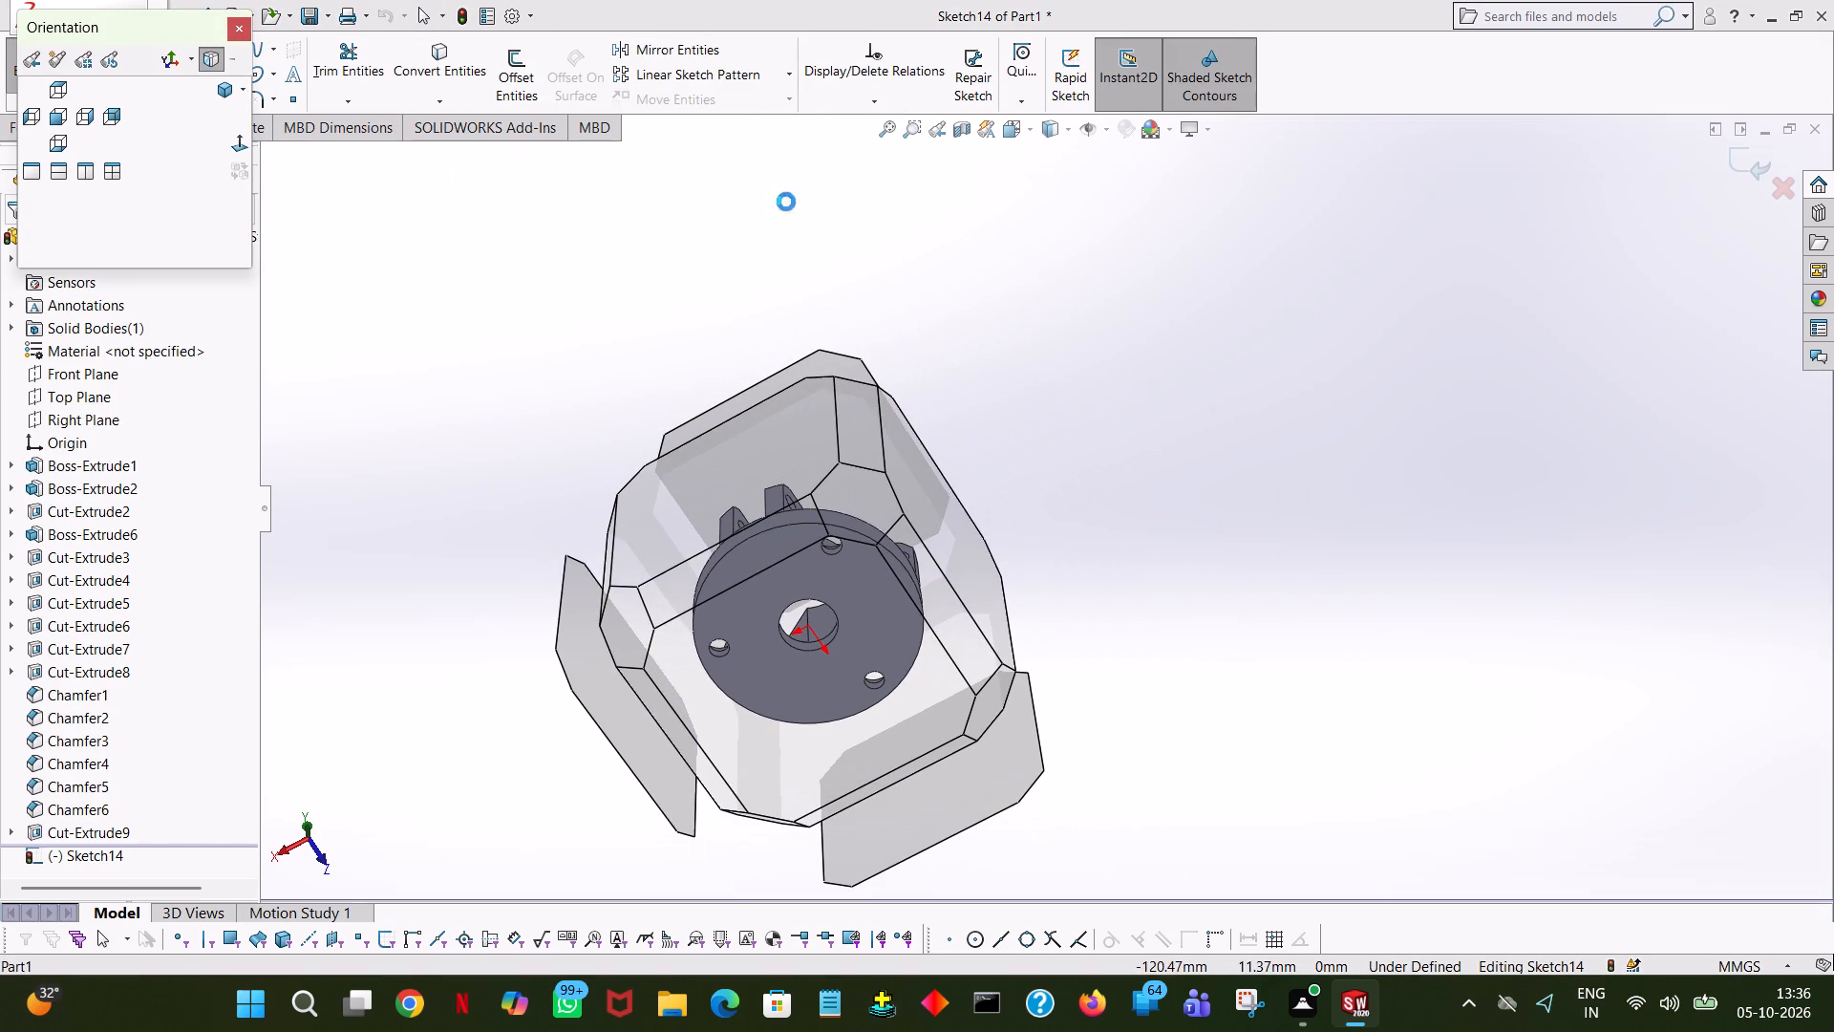
pyautogui.click(230, 143)
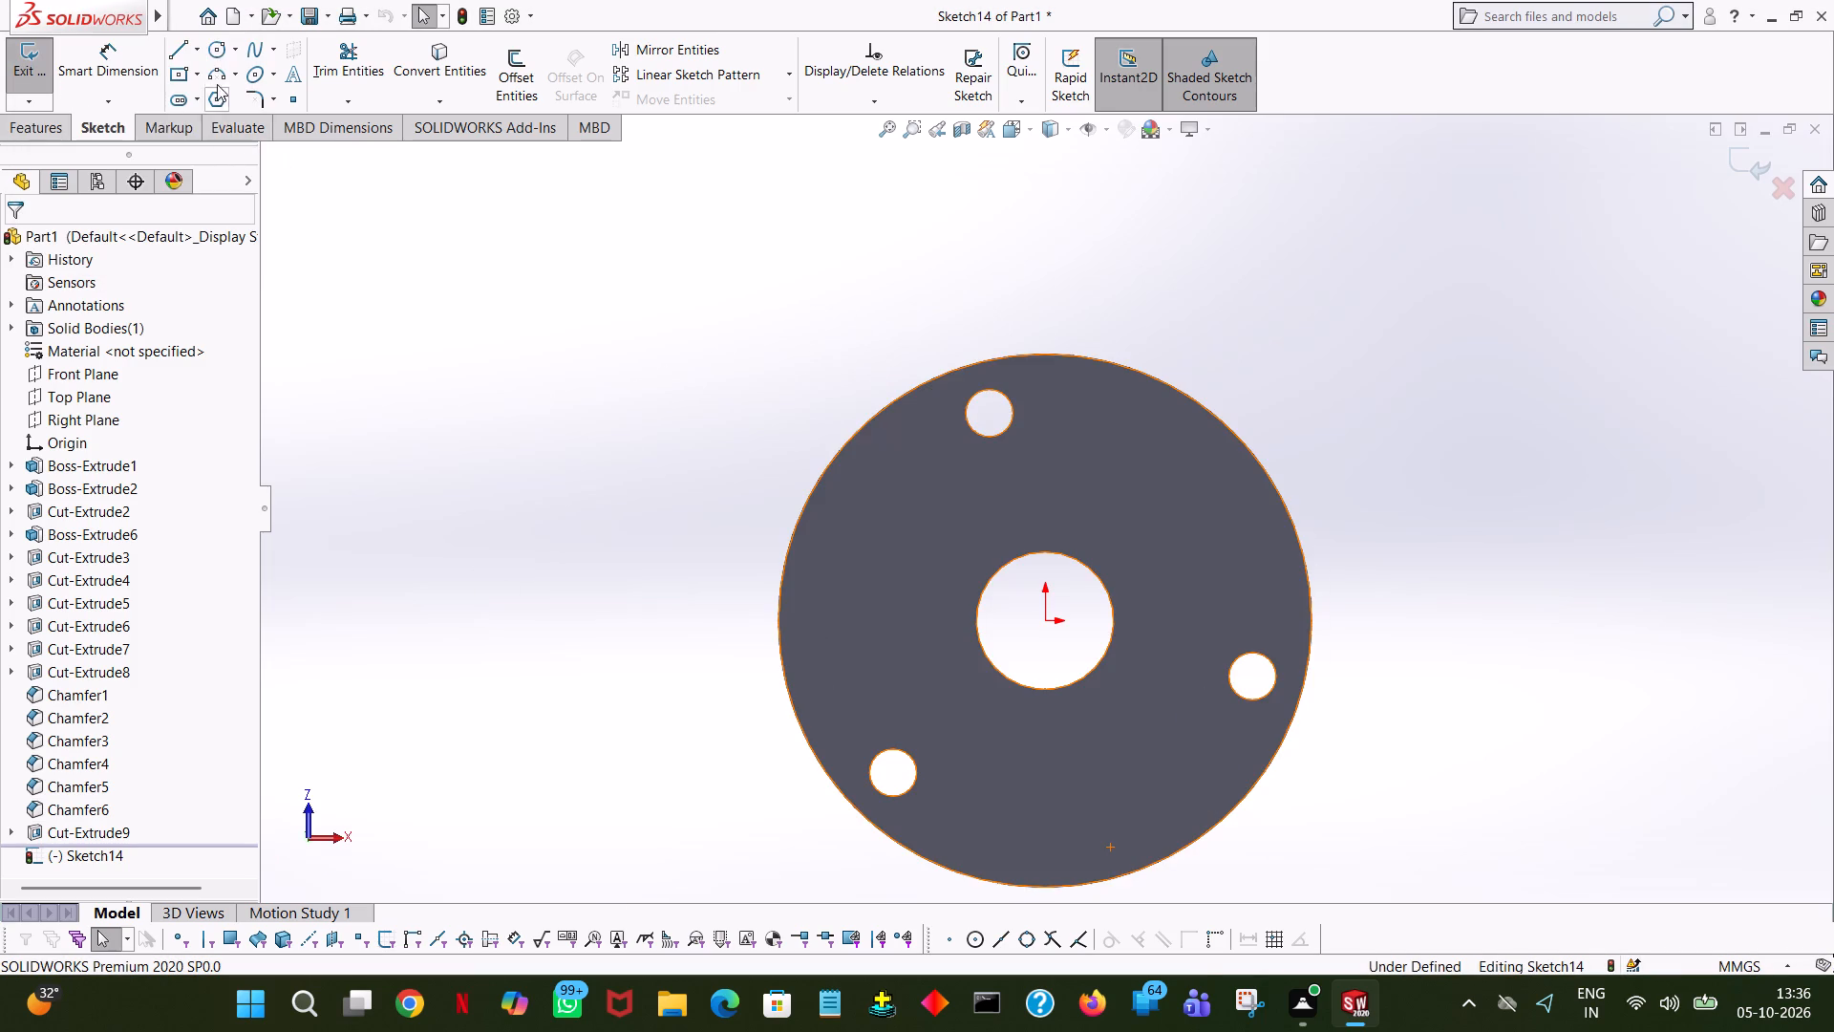
pyautogui.click(211, 48)
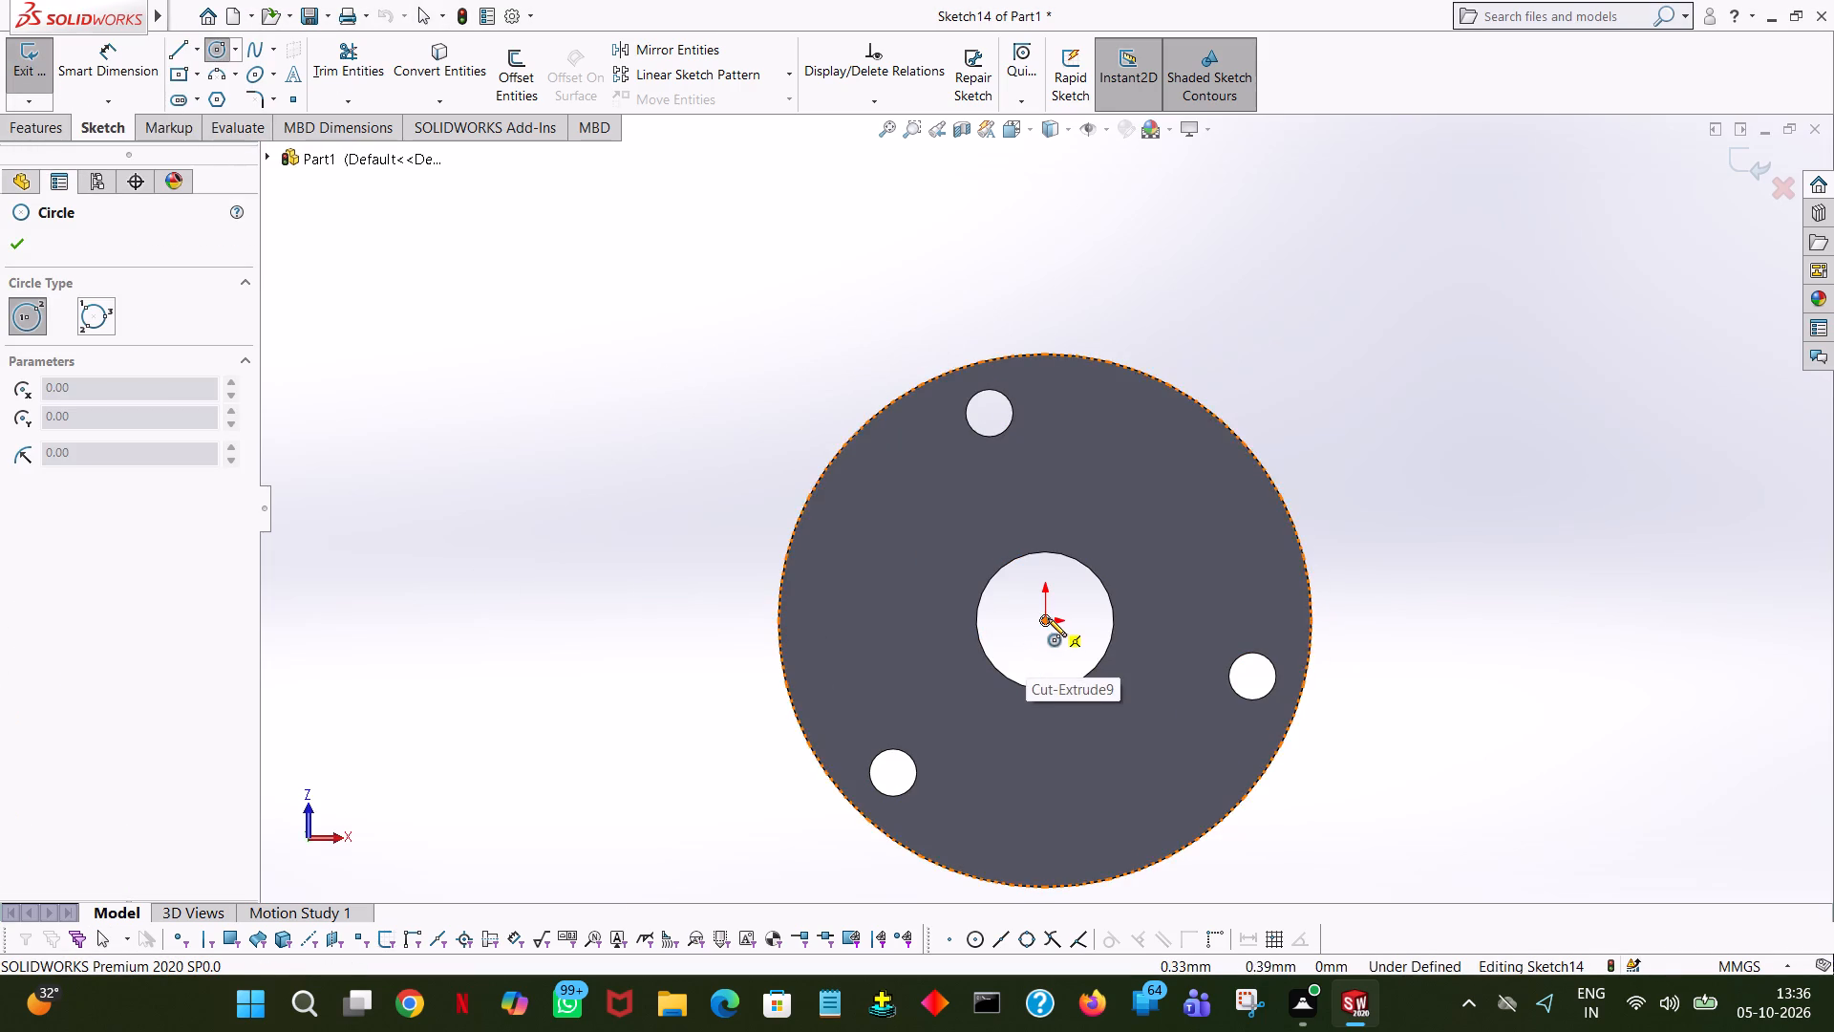
pyautogui.click(1048, 619)
pyautogui.click(1059, 376)
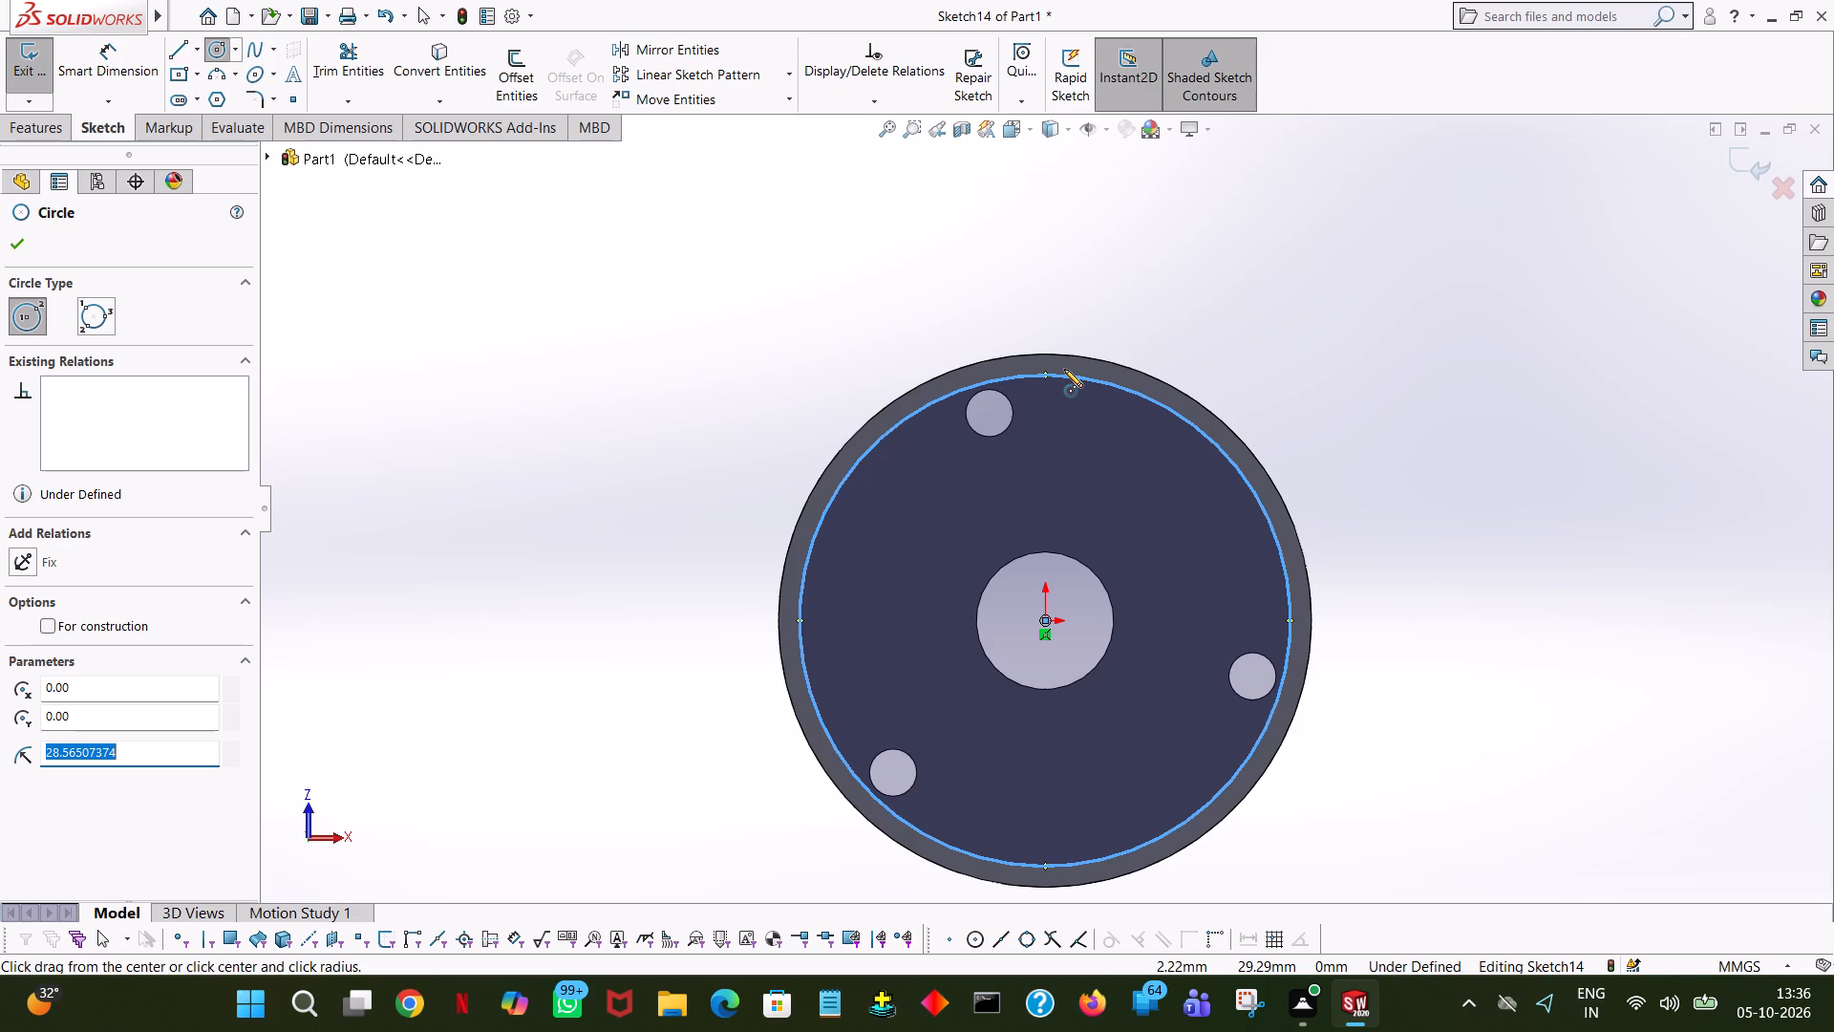
pyautogui.write('20')
pyautogui.press('Return')
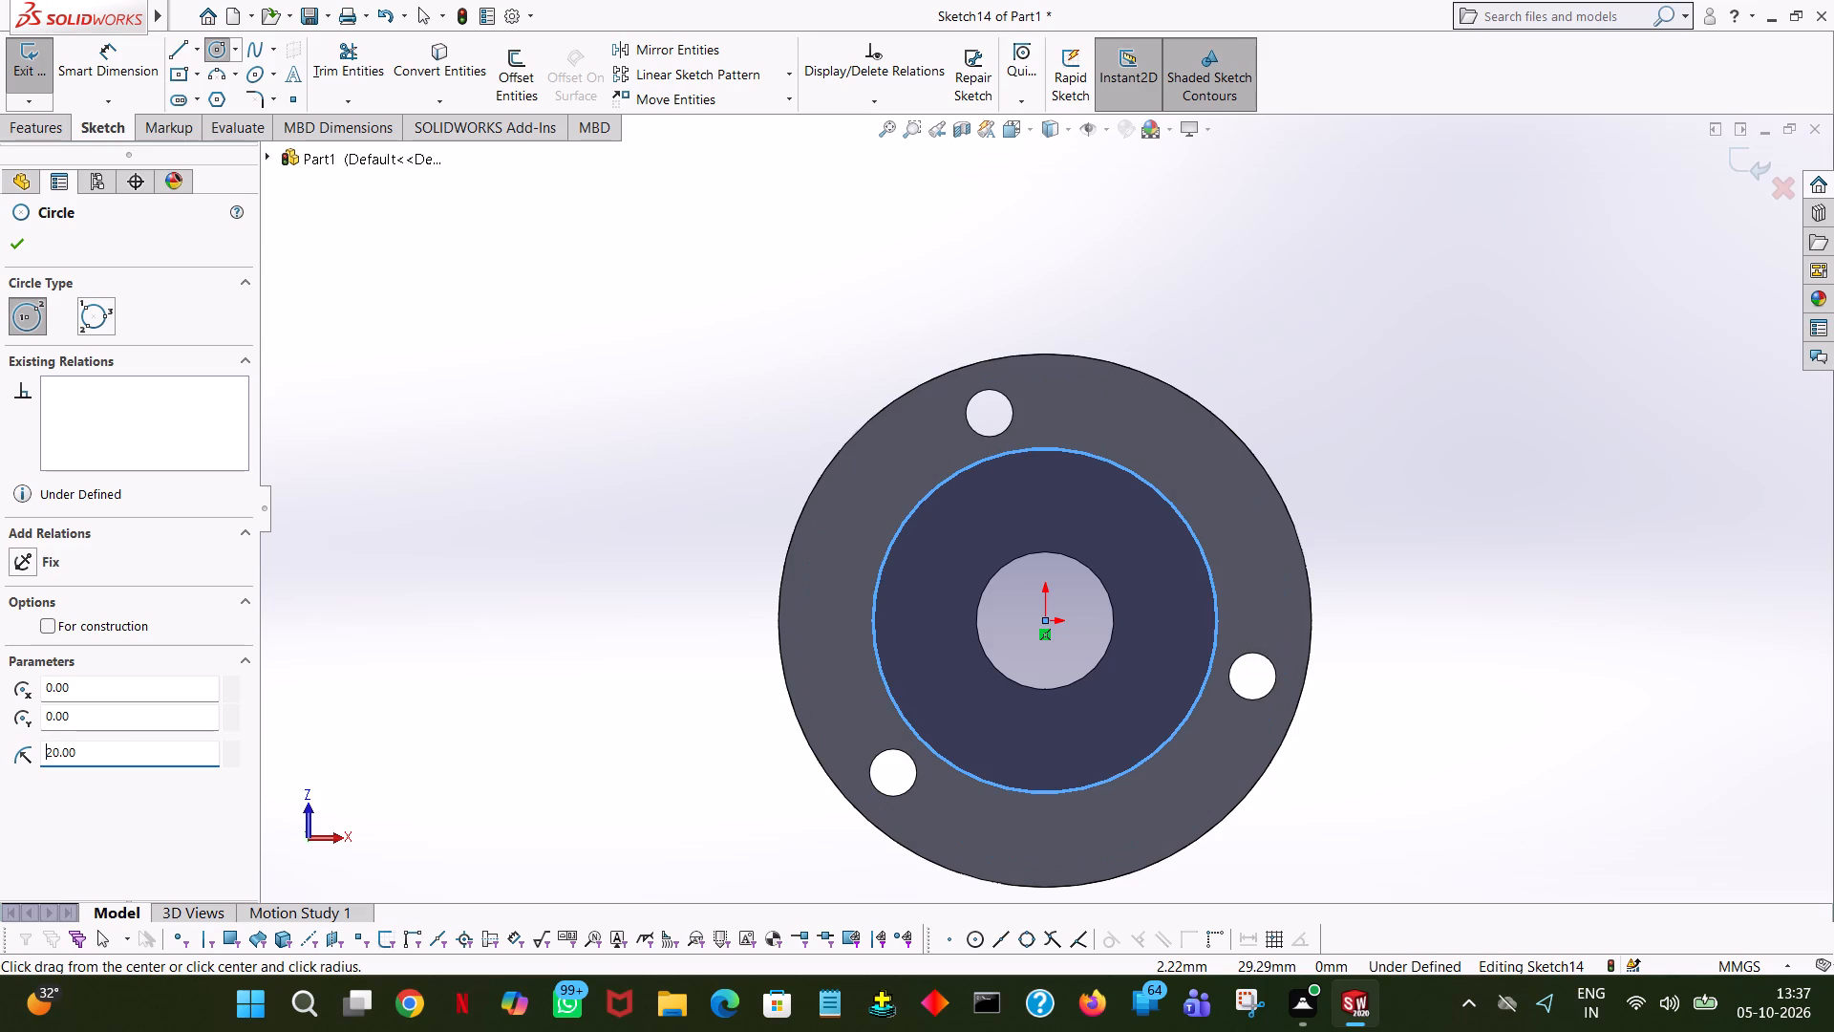
pyautogui.click(16, 247)
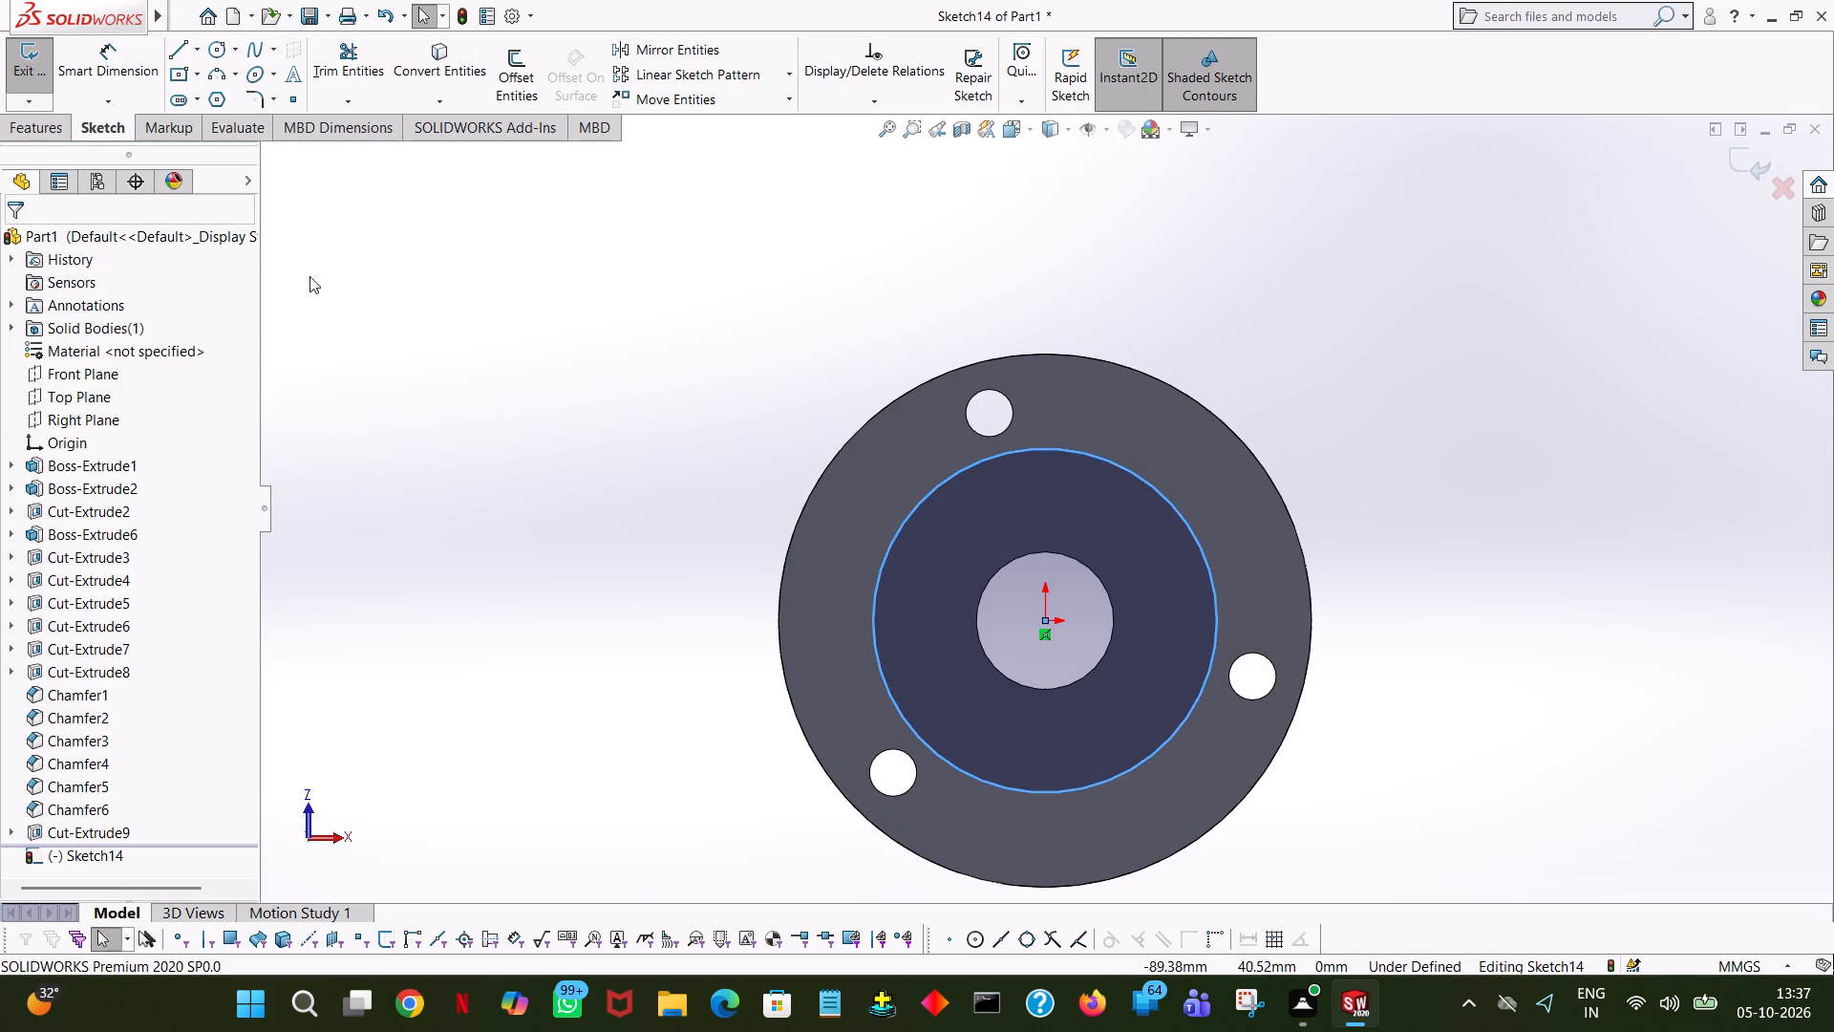
pyautogui.click(318, 277)
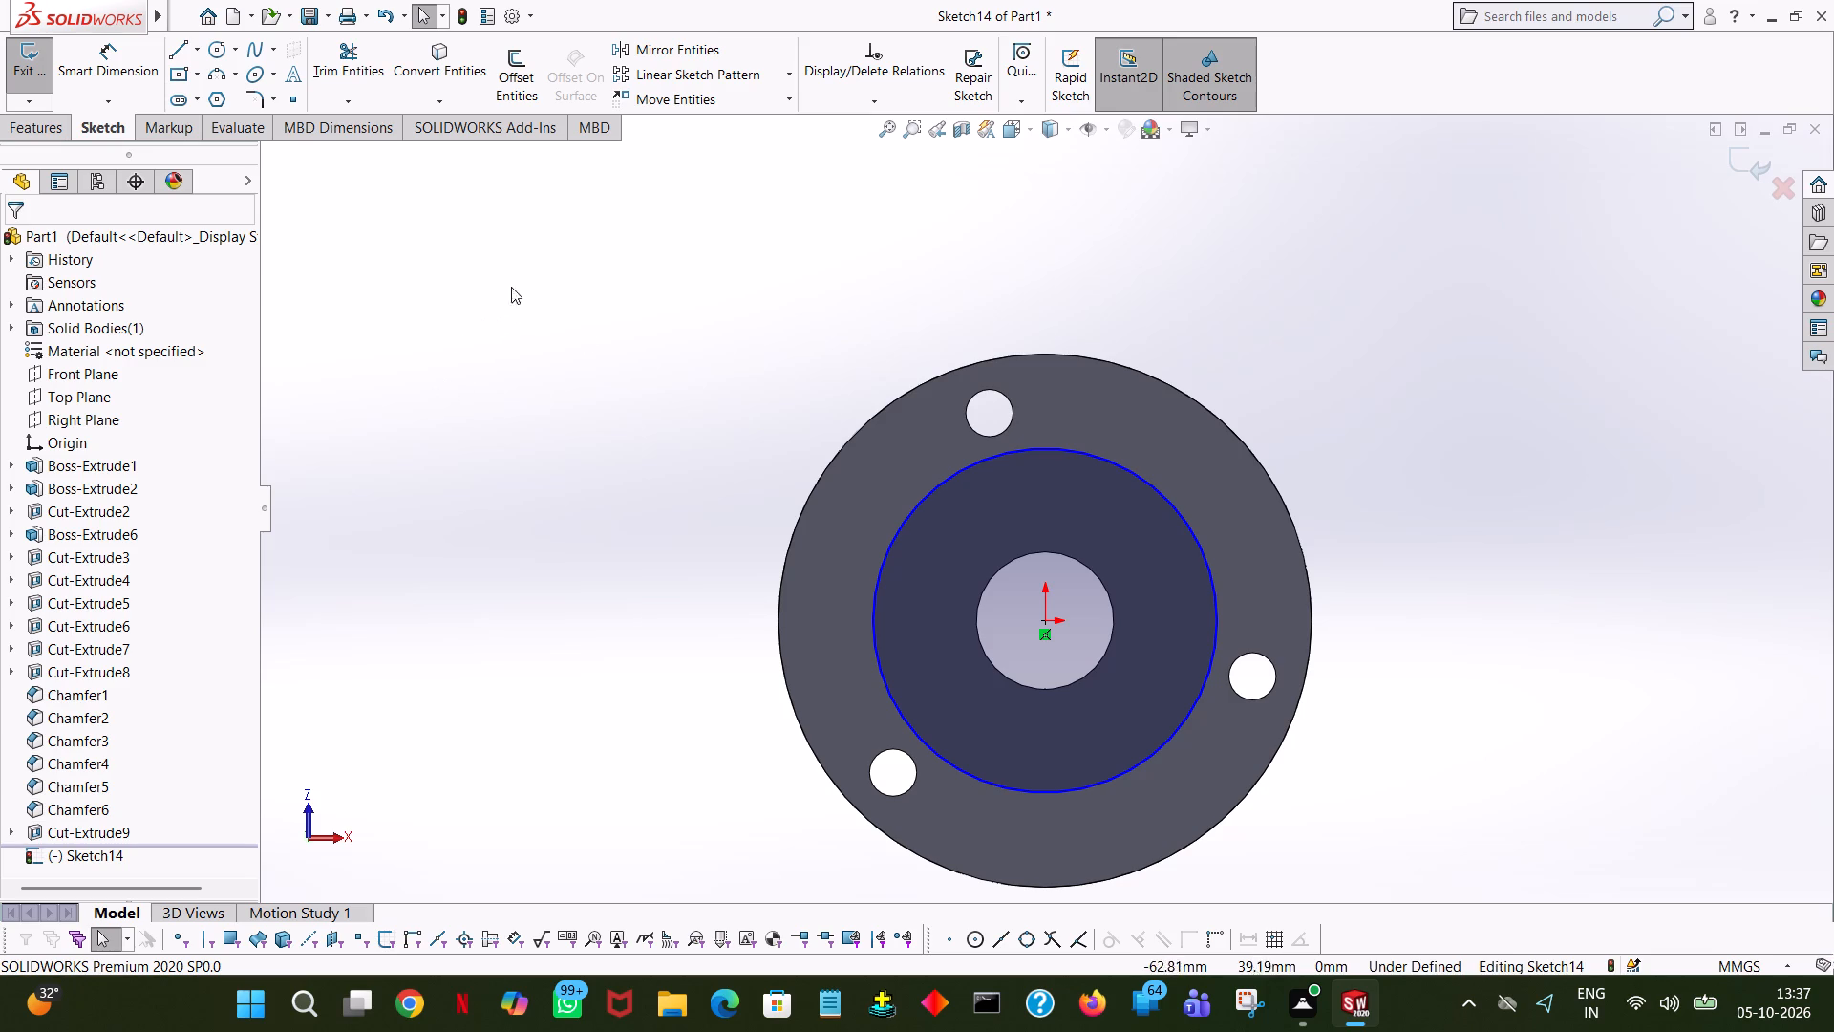
# Set the boss circle's radius to 17 mm.
pyautogui.click(889, 545)
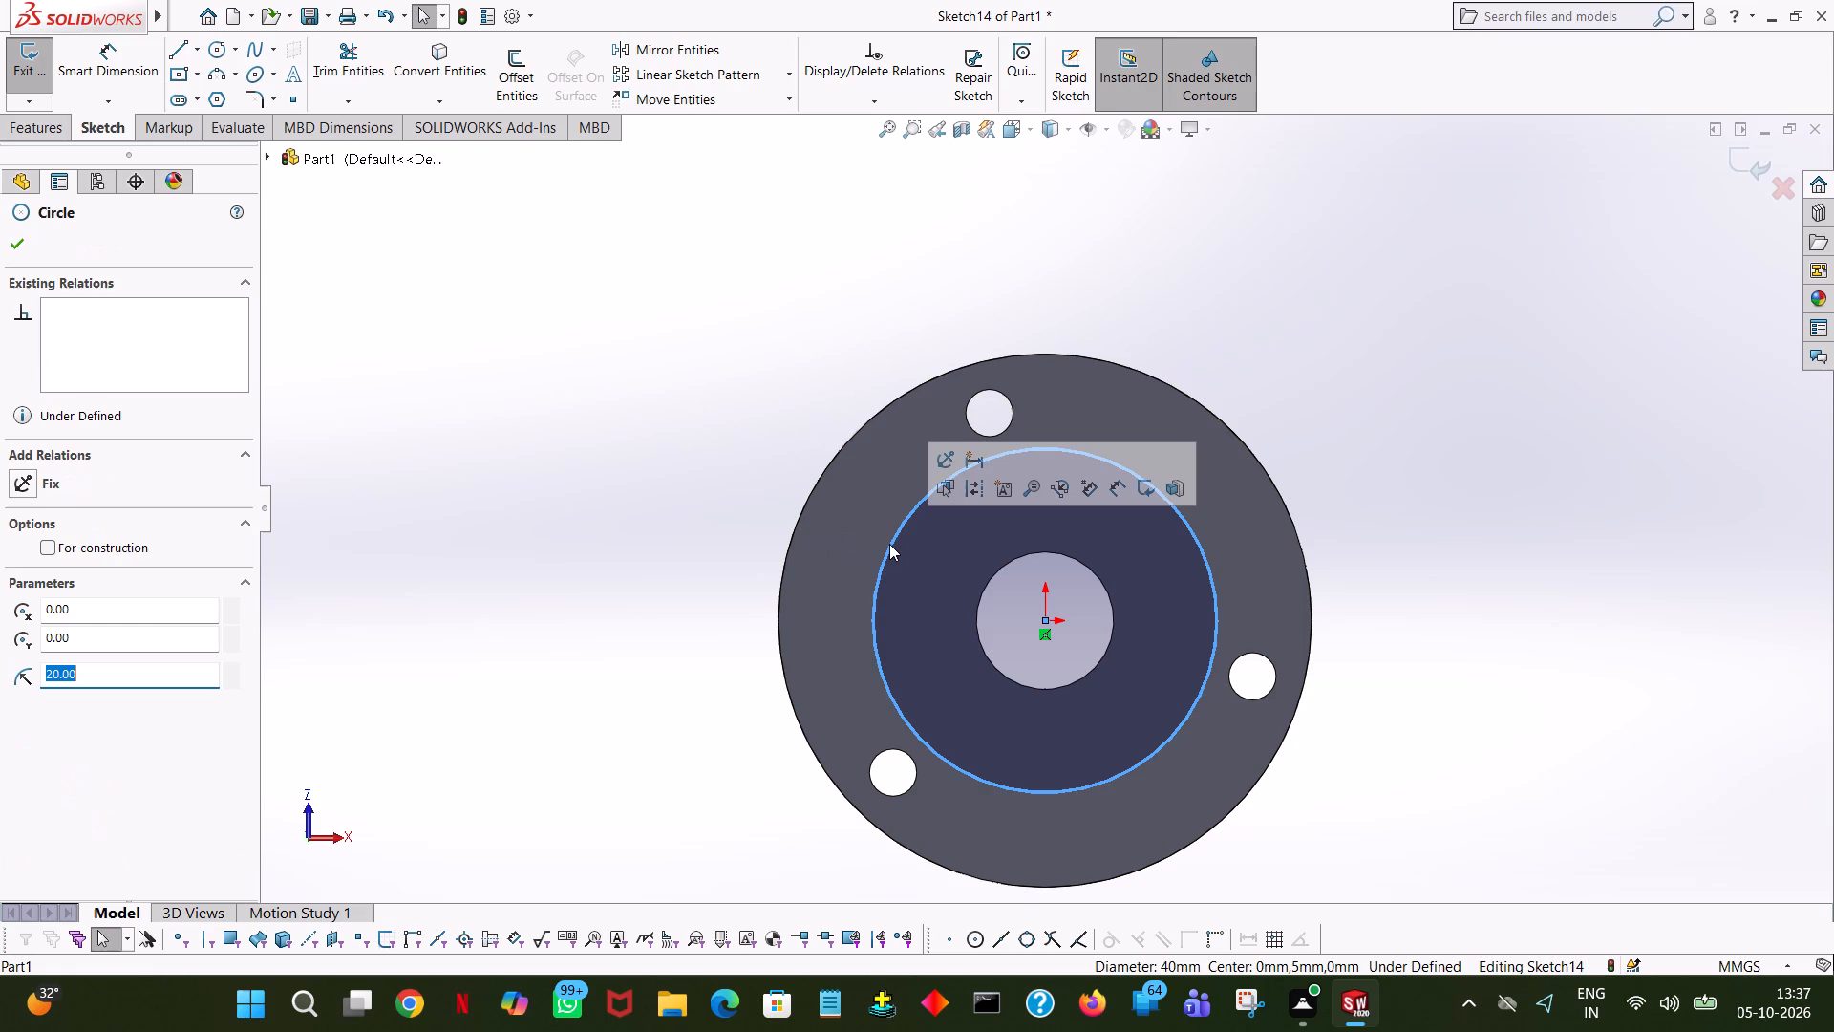
pyautogui.write('34/2')
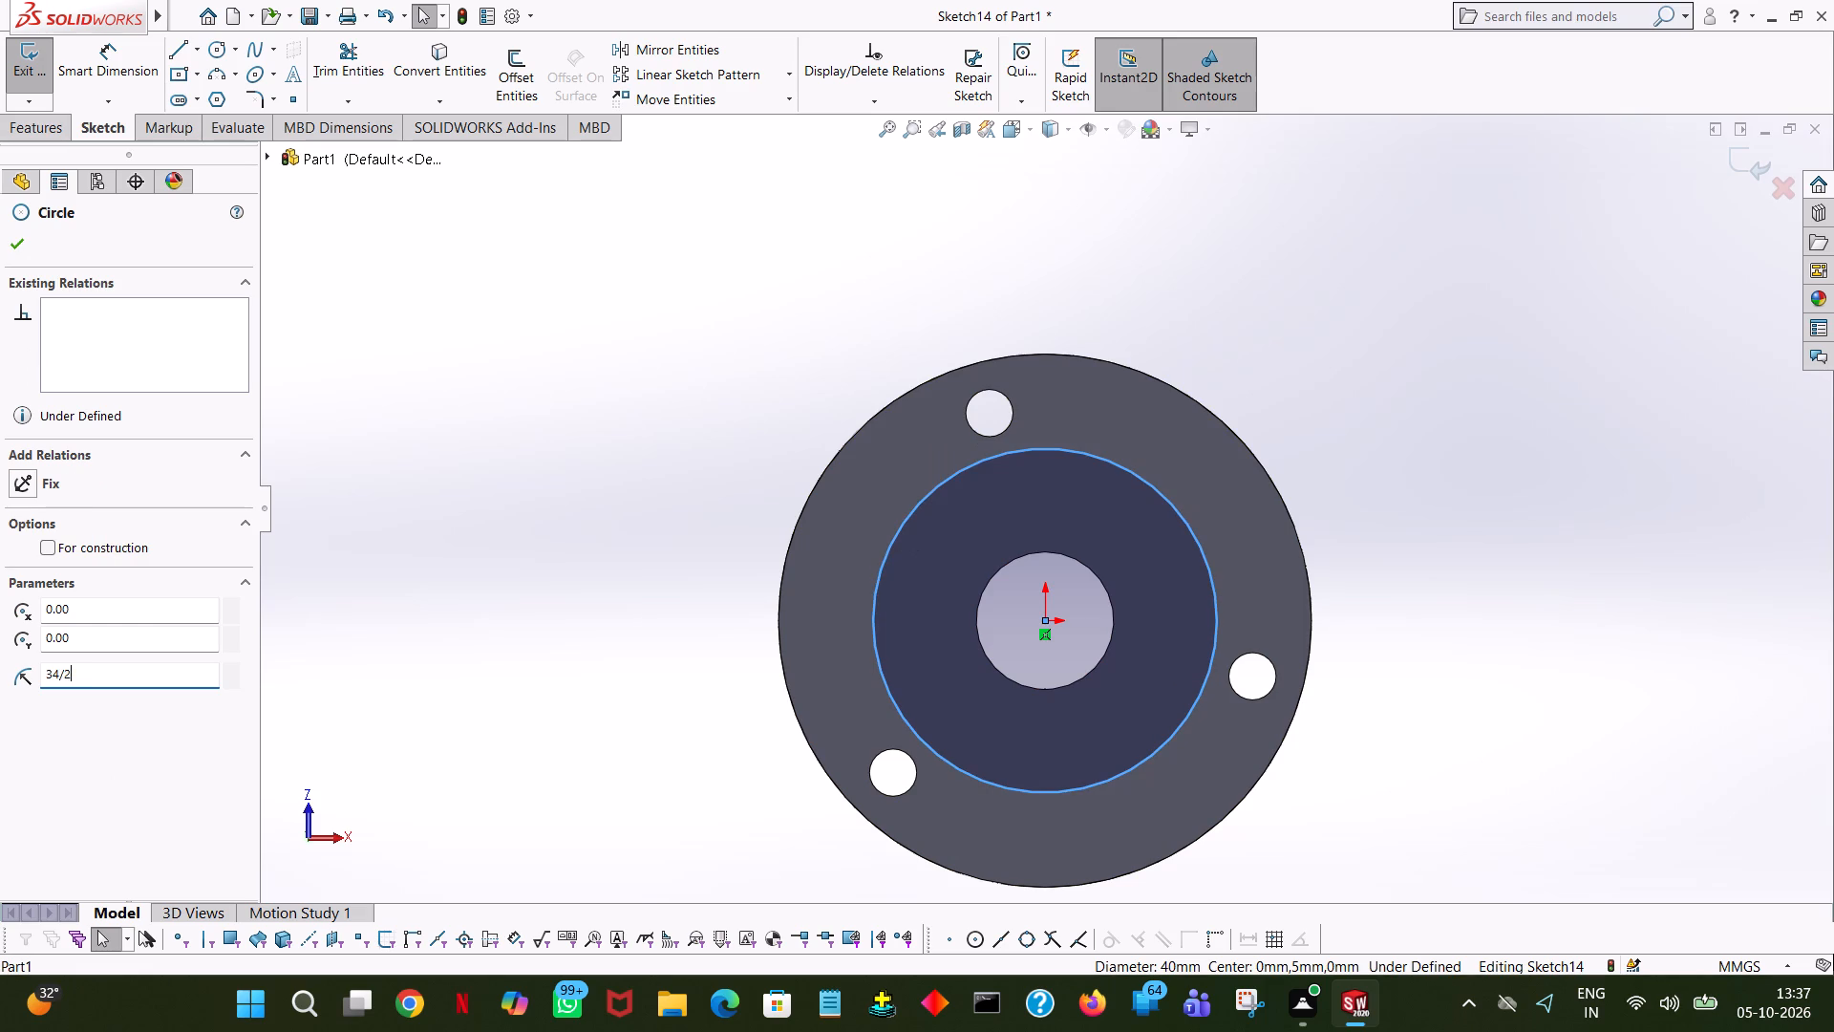
pyautogui.press('Return')
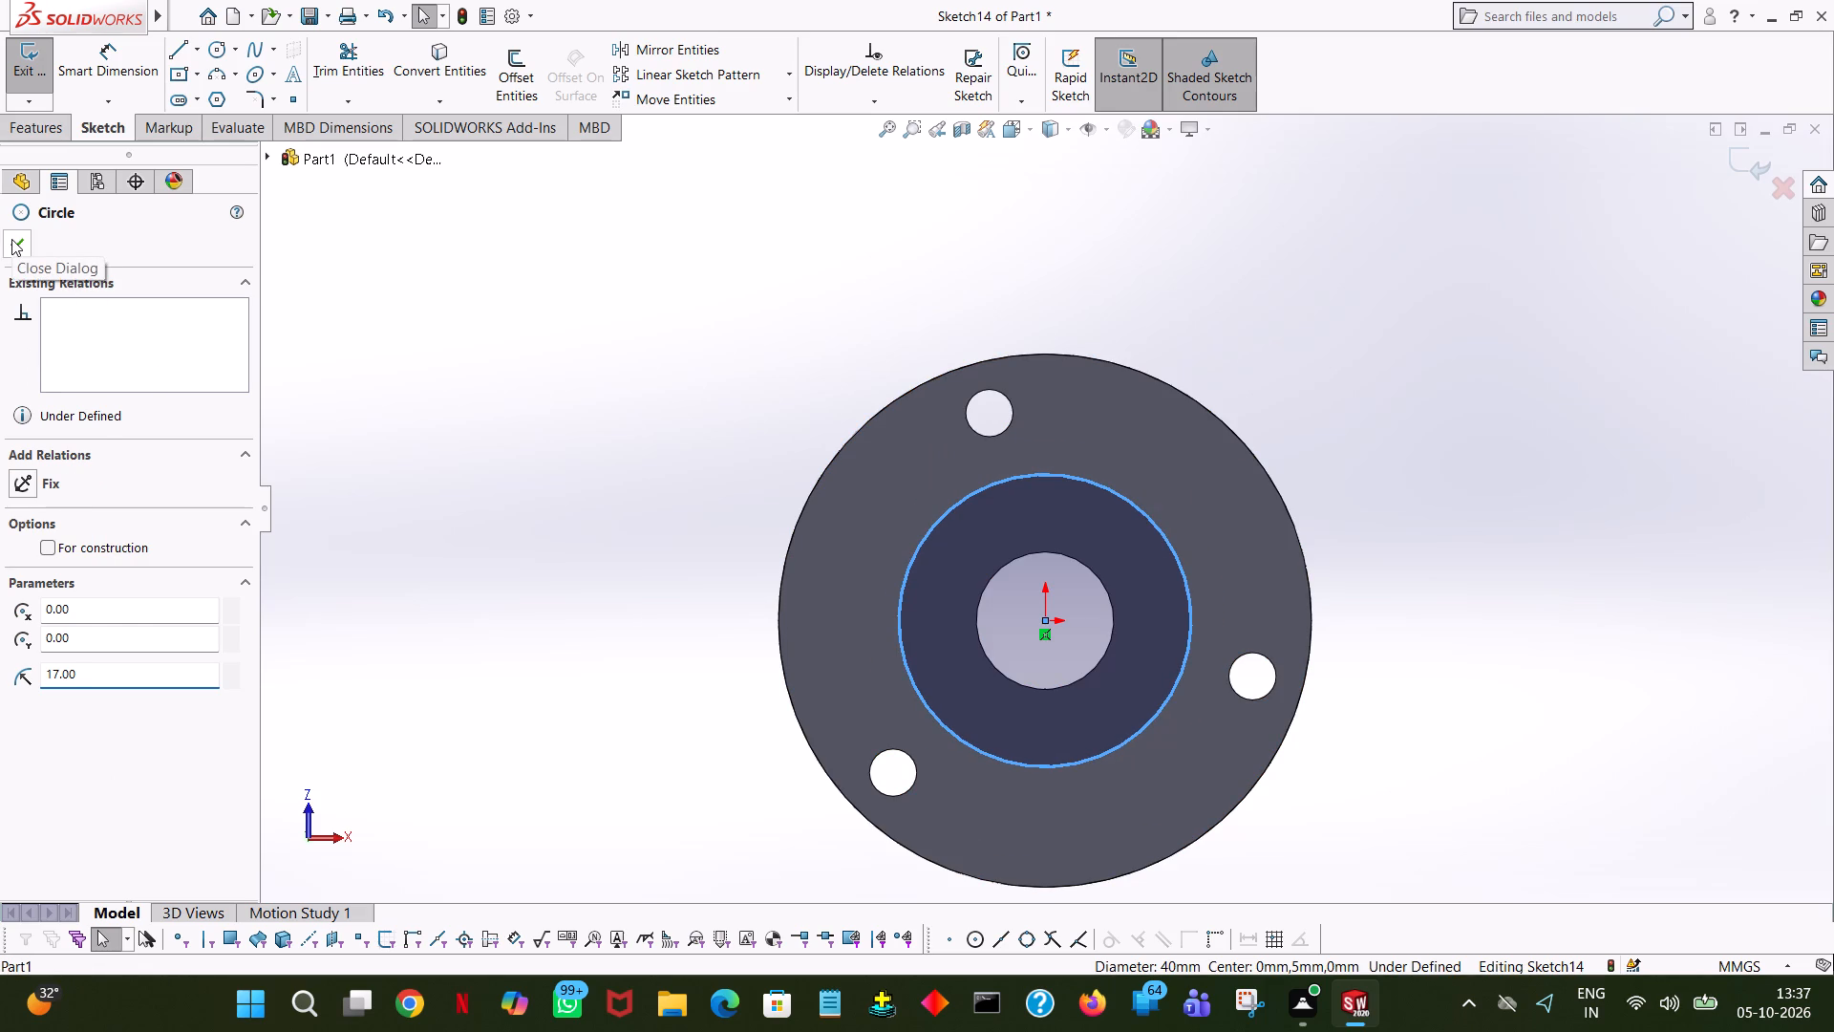
pyautogui.click(11, 239)
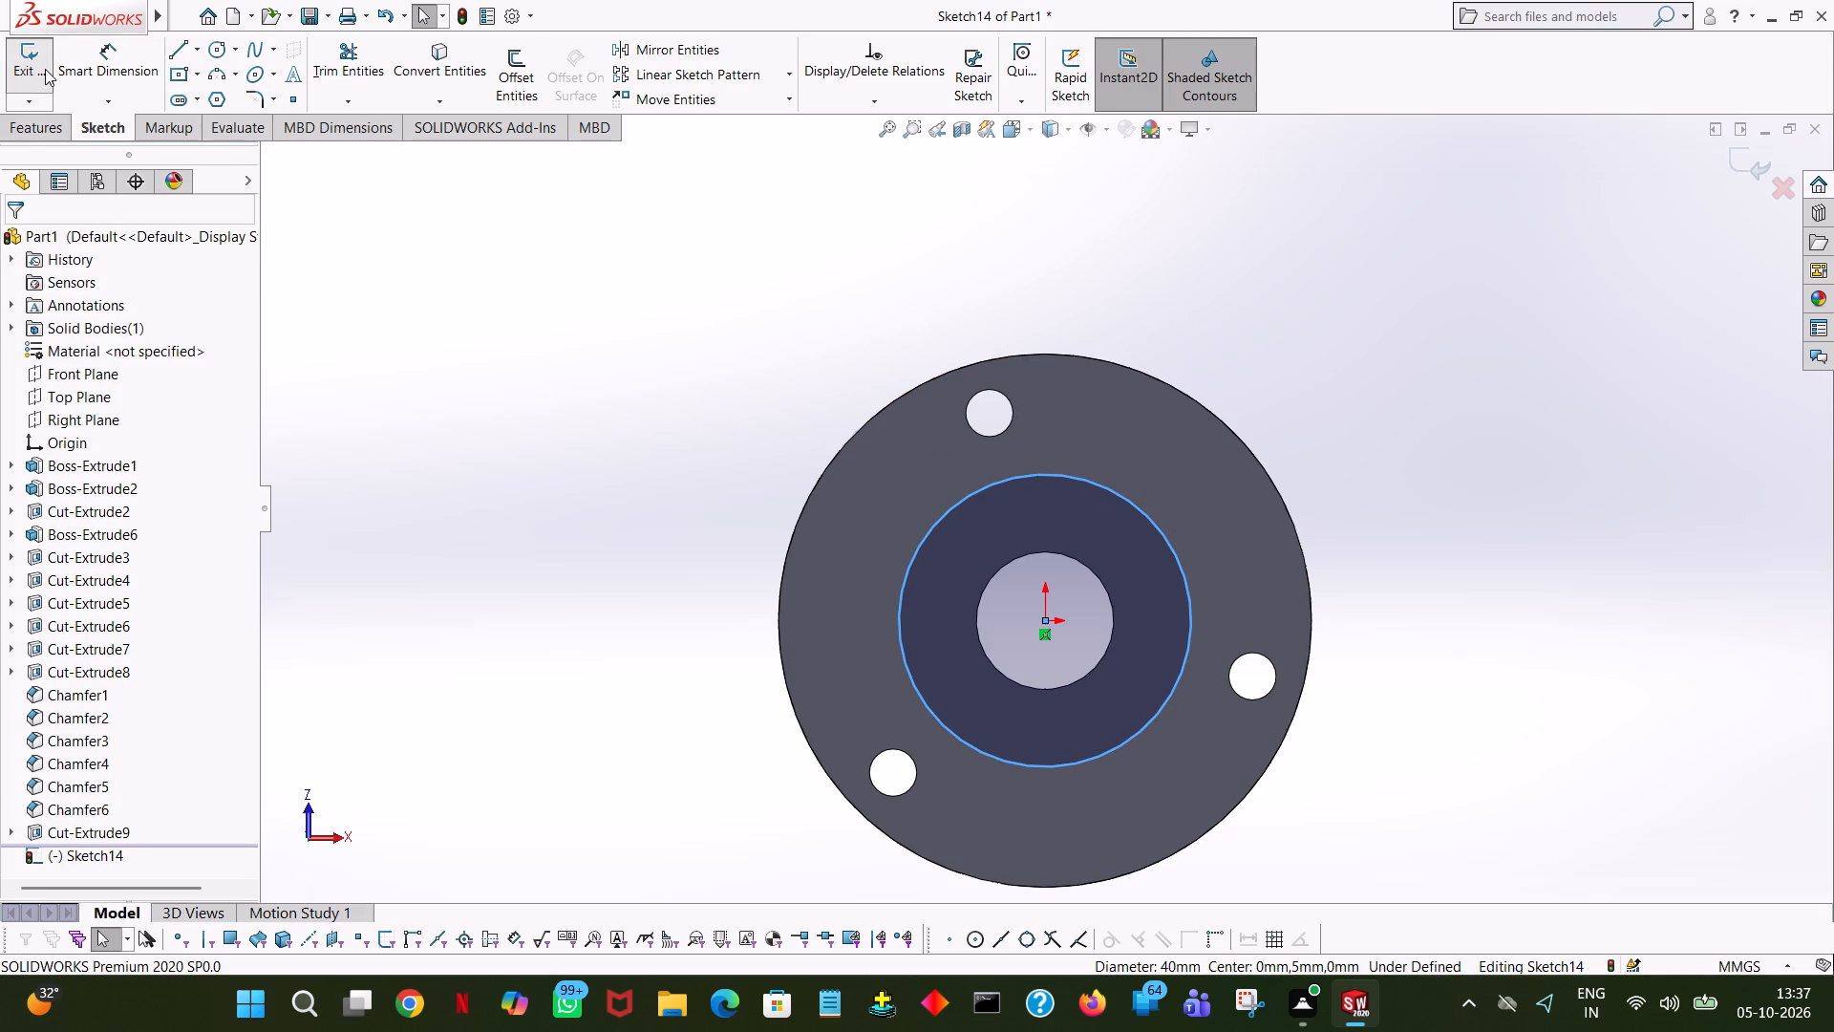
# Extrude the circle 3 mm blind from the base's bottom face as a boss merged with the hub.
pyautogui.click(29, 130)
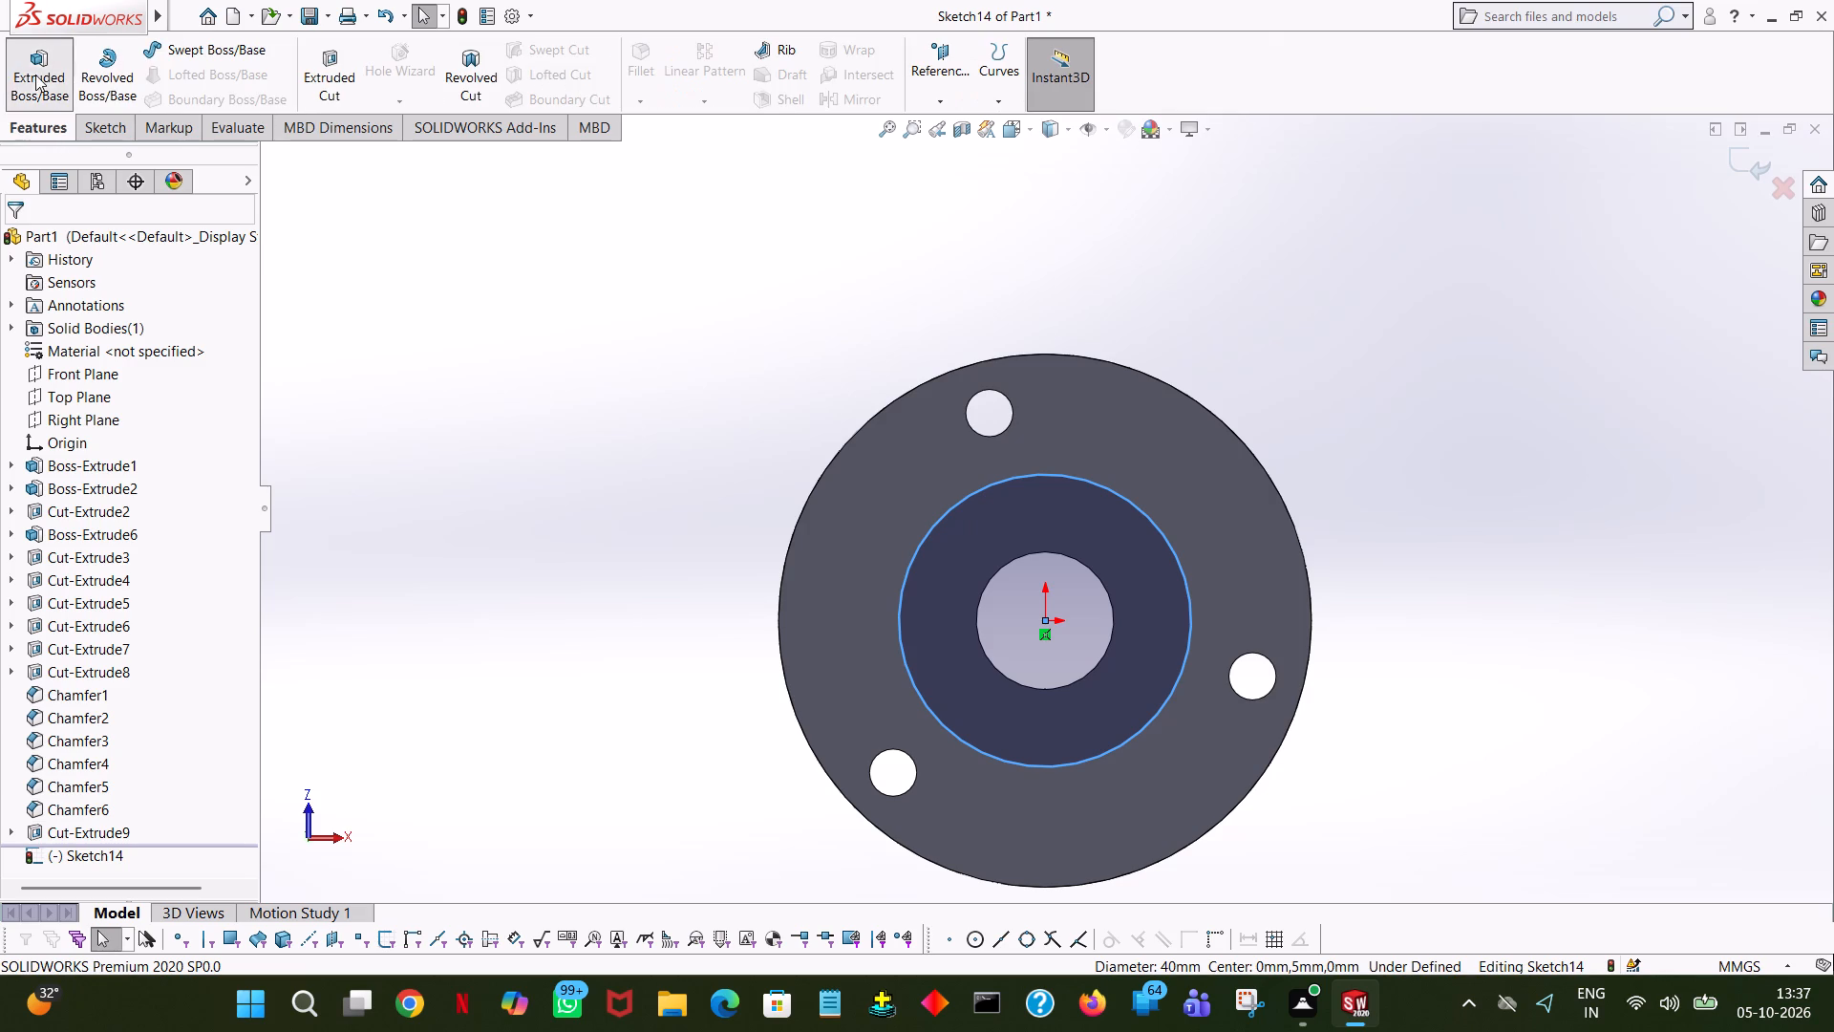
pyautogui.click(35, 75)
pyautogui.moveTo(441, 178); pyautogui.dragTo(393, 439, button='middle')
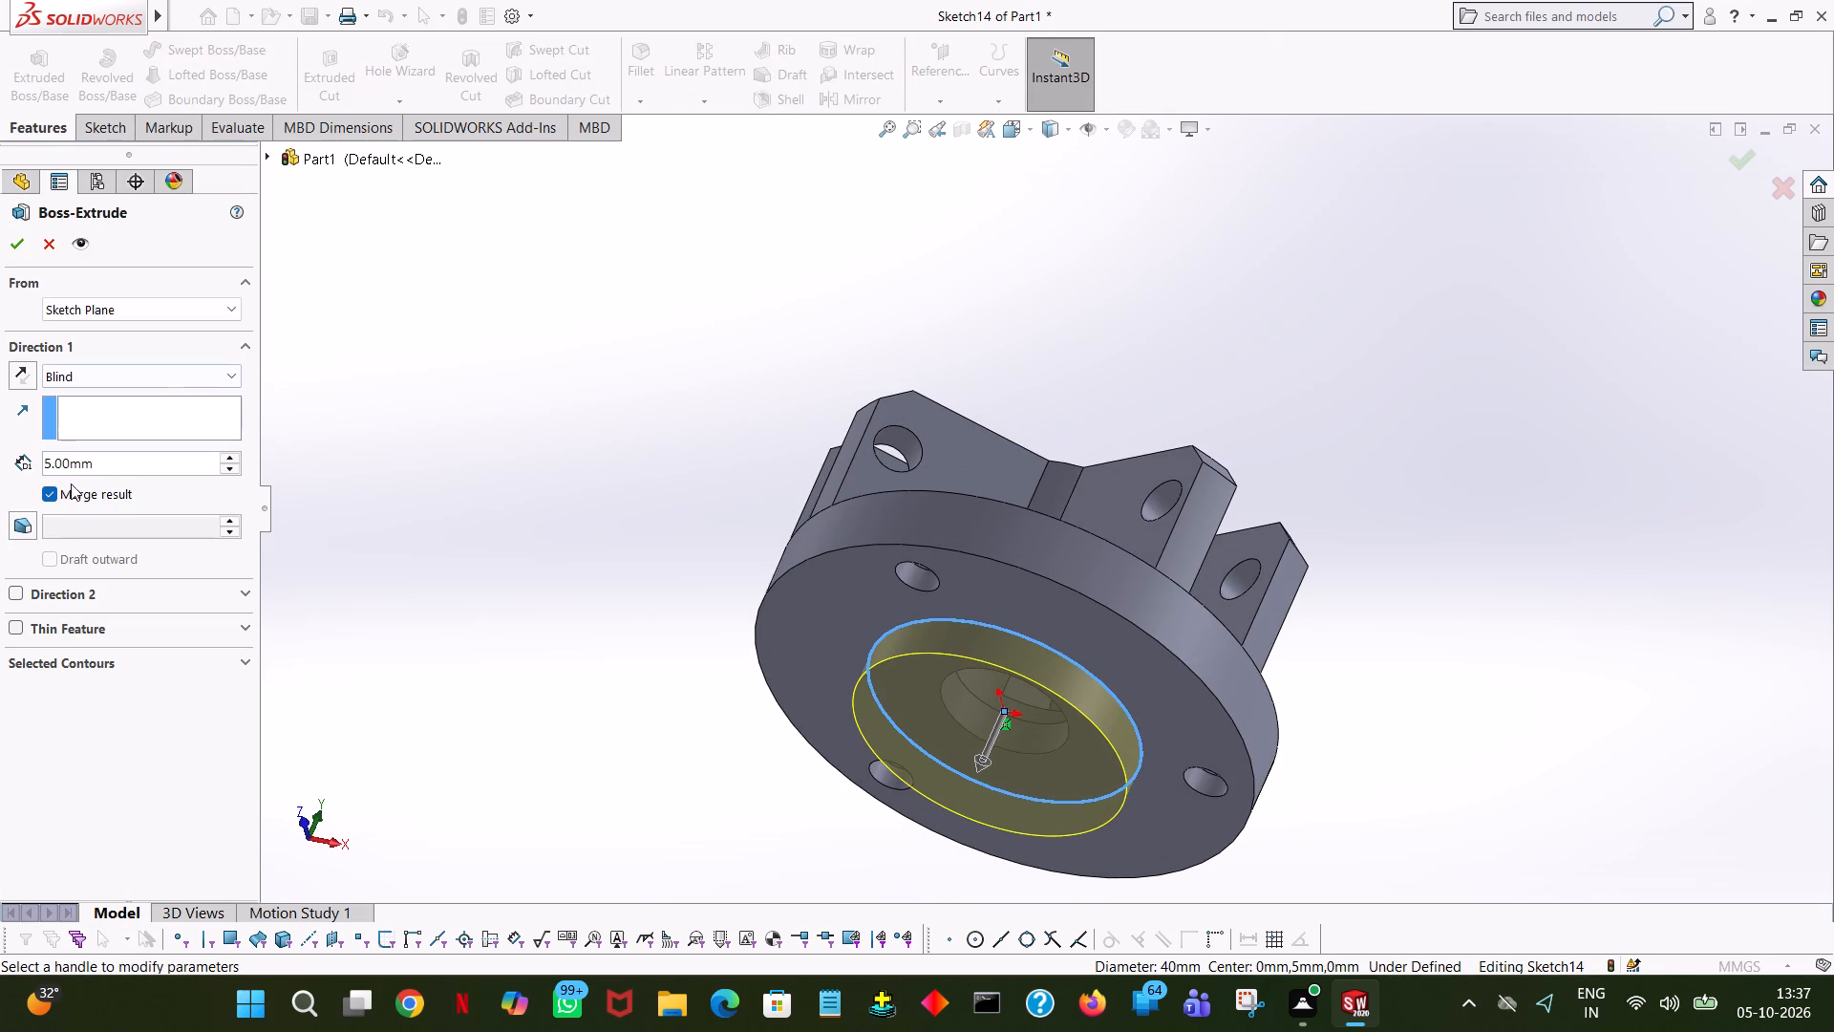
pyautogui.doubleClick(116, 467)
pyautogui.press('3')
pyautogui.press('Return')
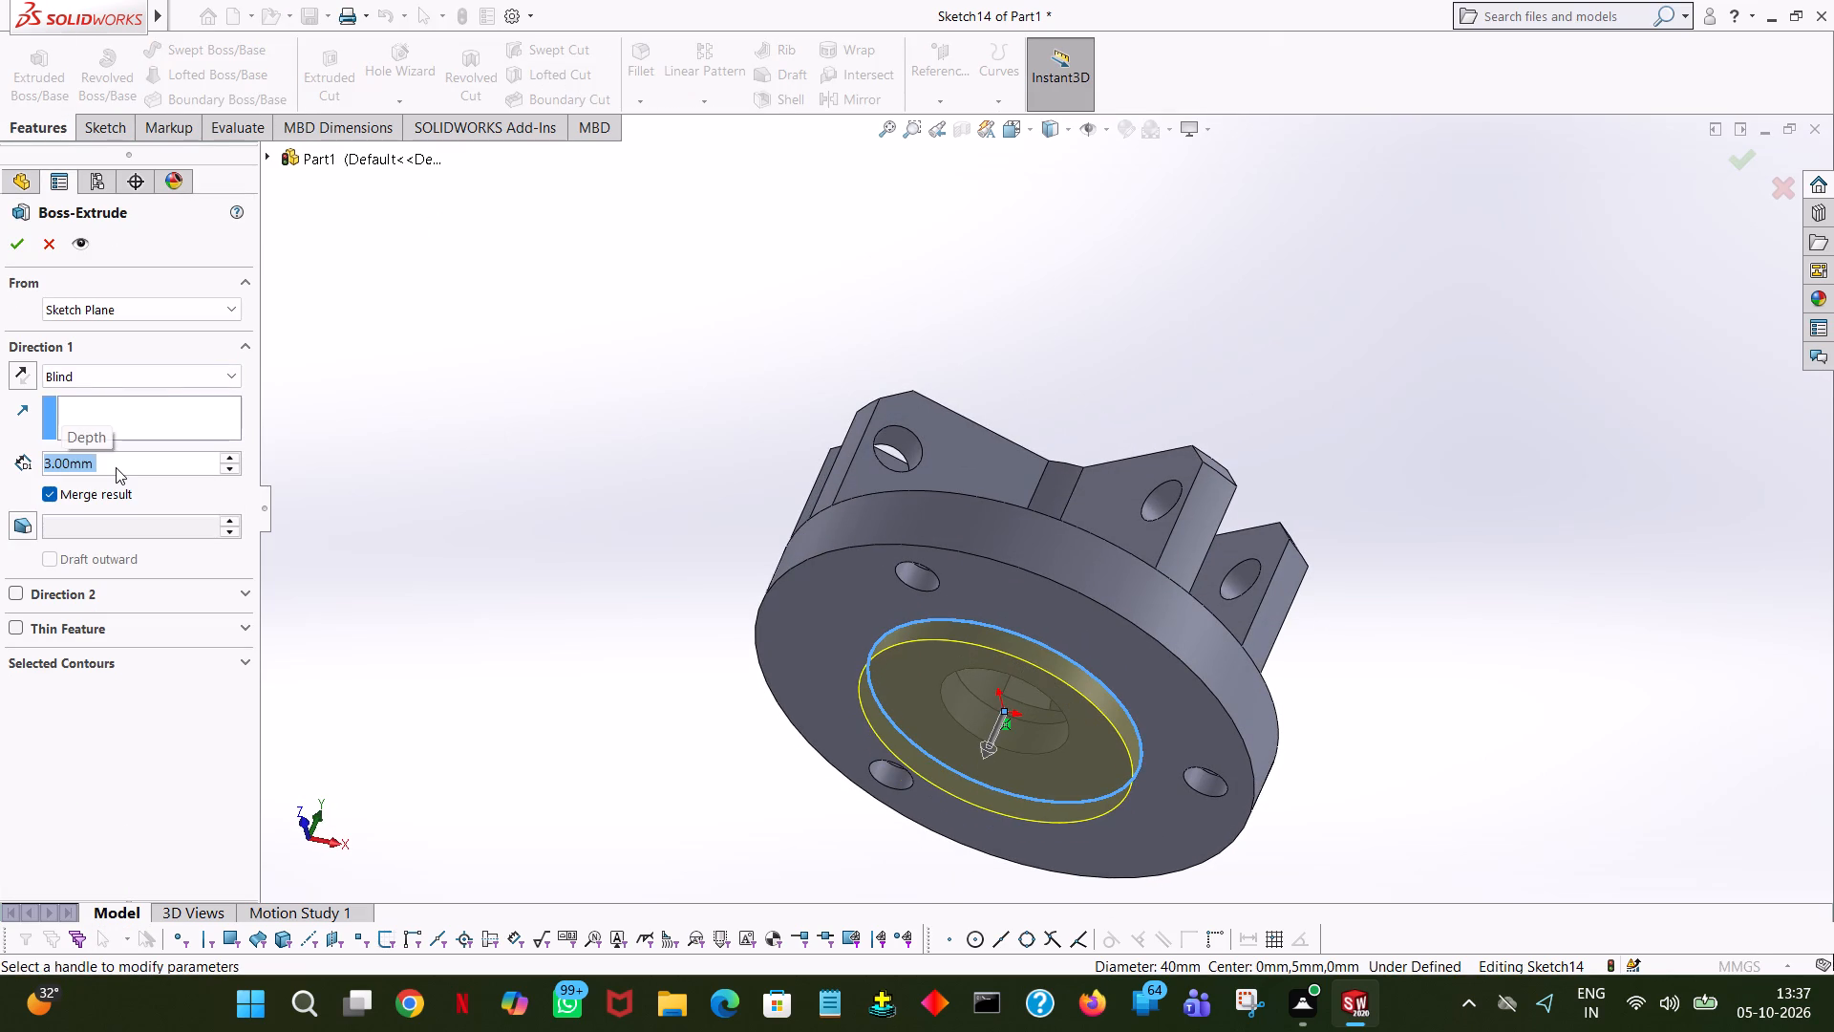
pyautogui.click(8, 247)
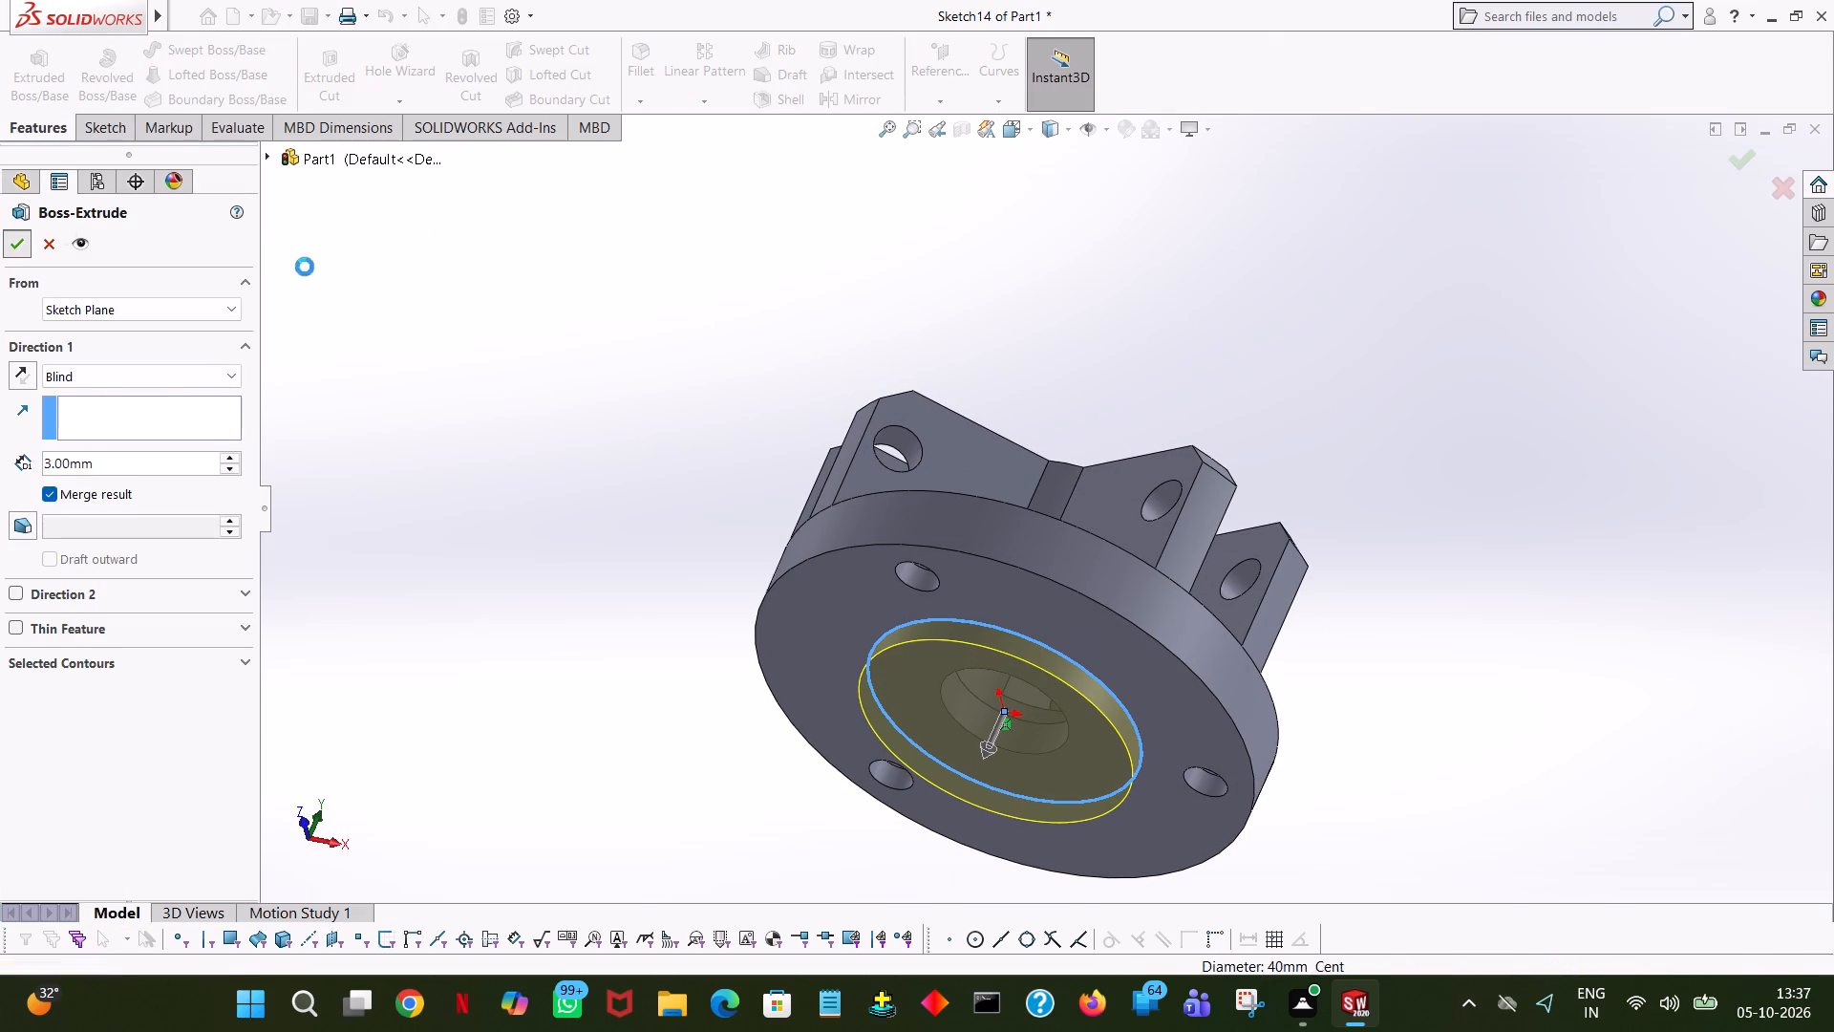
pyautogui.click(354, 274)
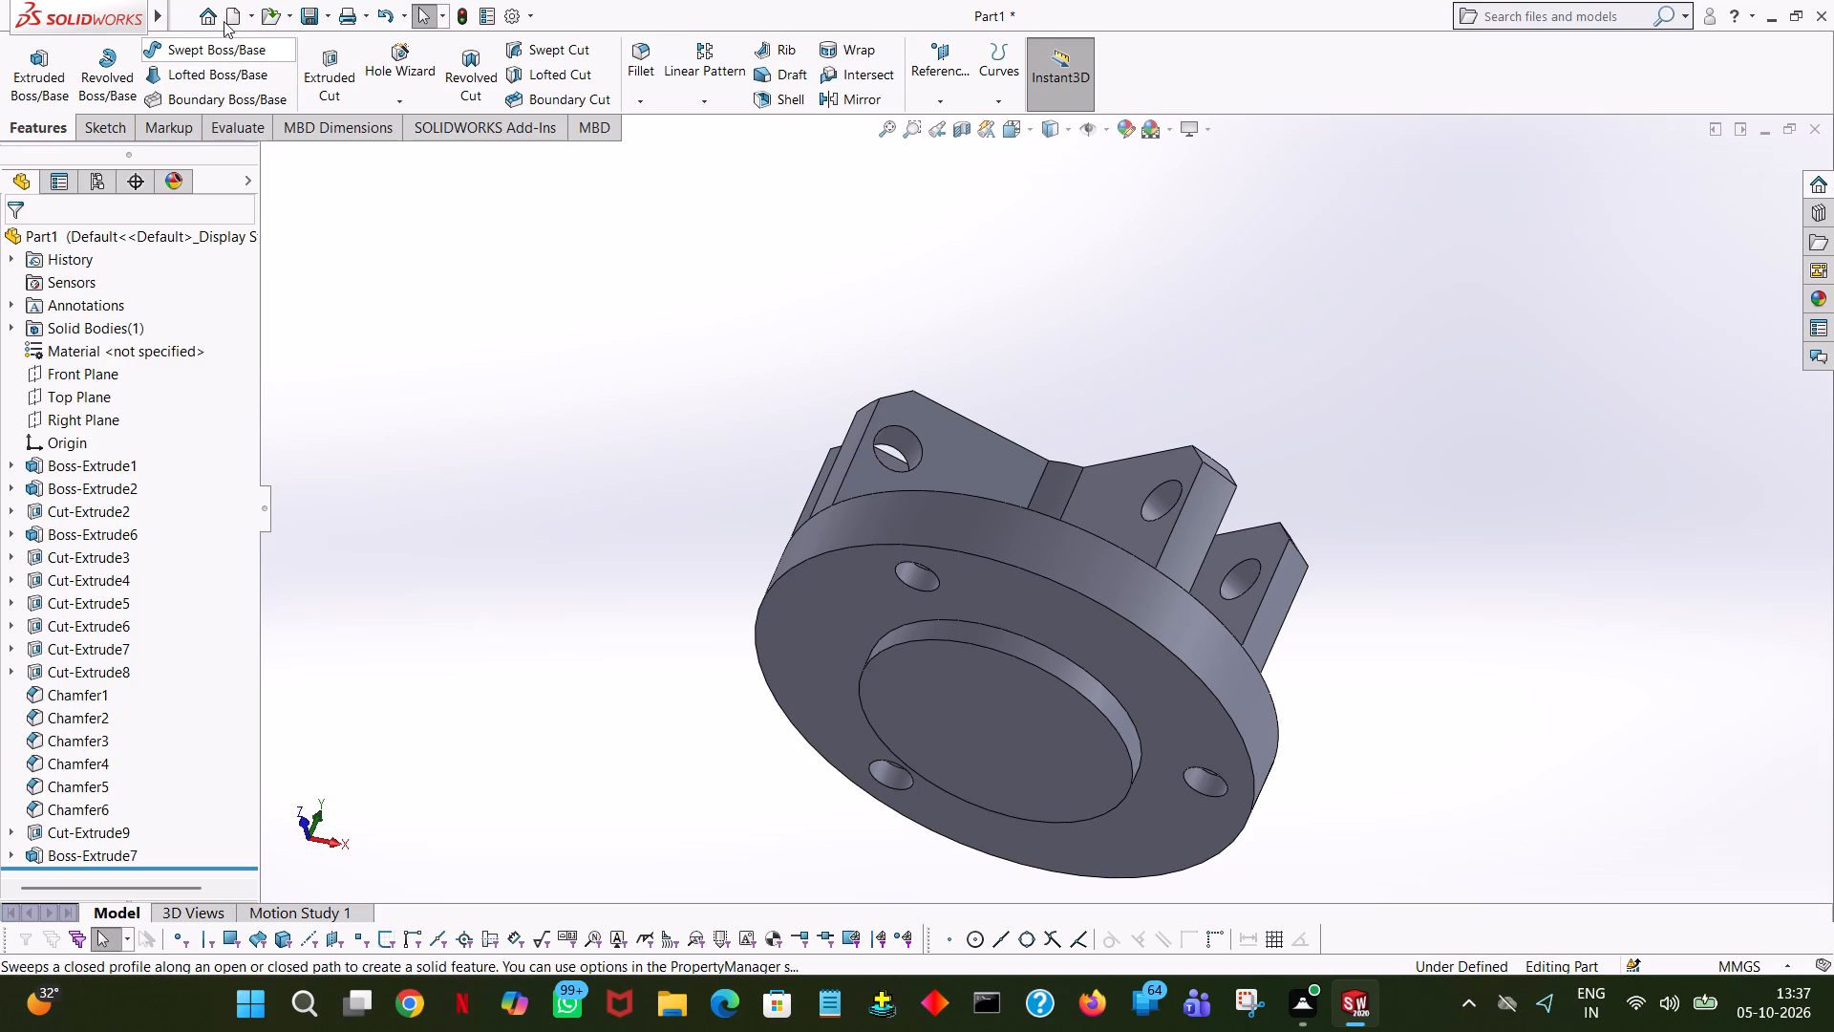
# Start an Extruded Boss sketch on the new boss's bottom face and draw a 20 mm radius circle centred on the origin.
pyautogui.click(21, 87)
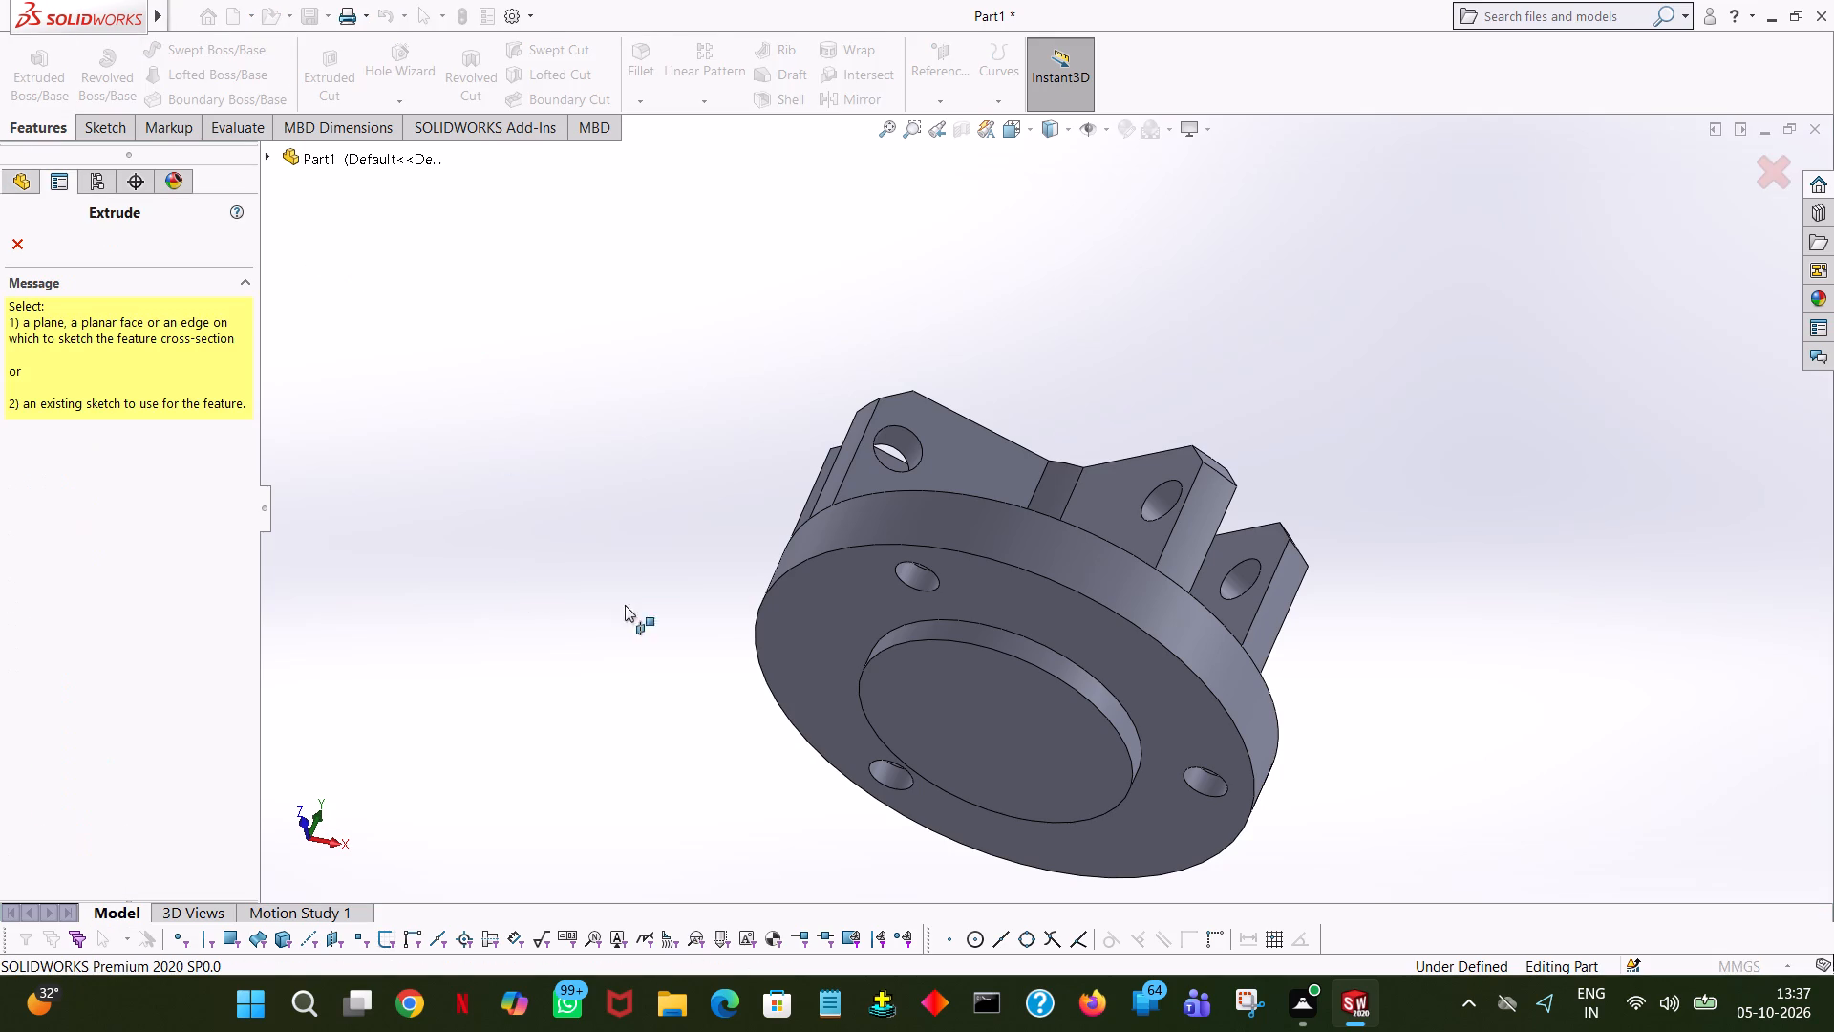
pyautogui.click(916, 695)
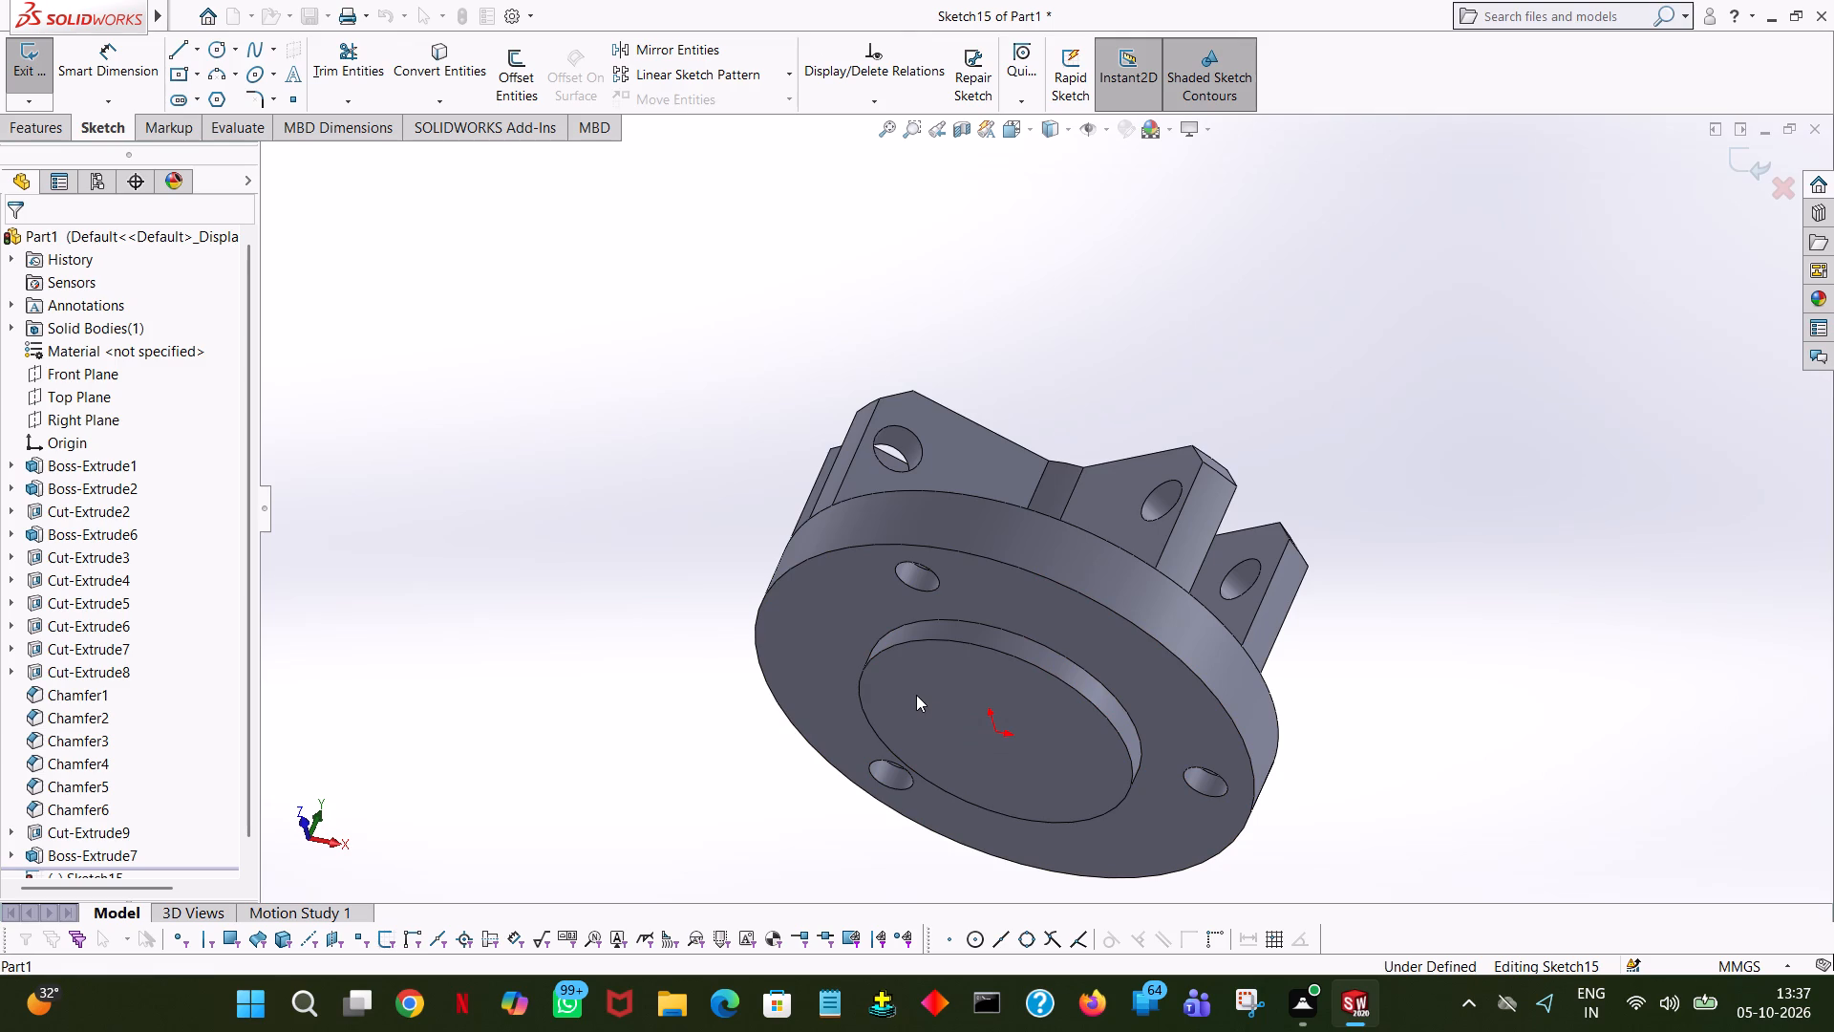
pyautogui.click(213, 54)
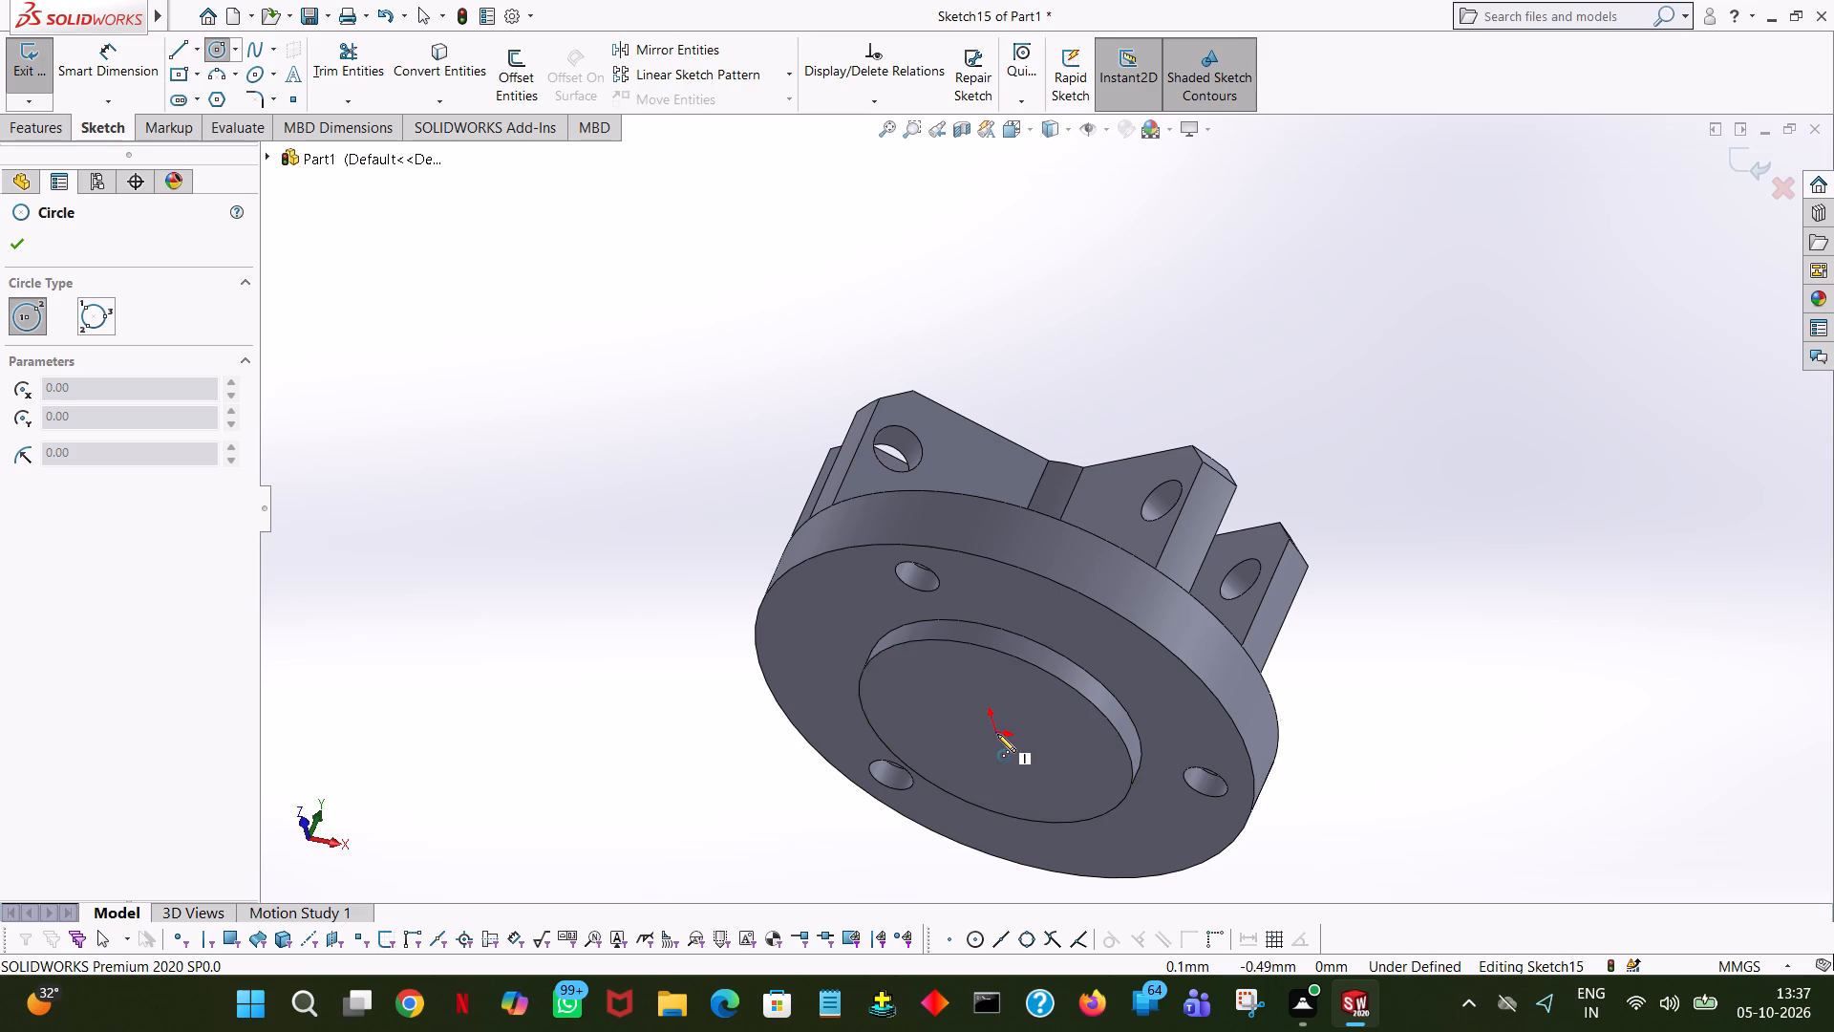
pyautogui.click(997, 733)
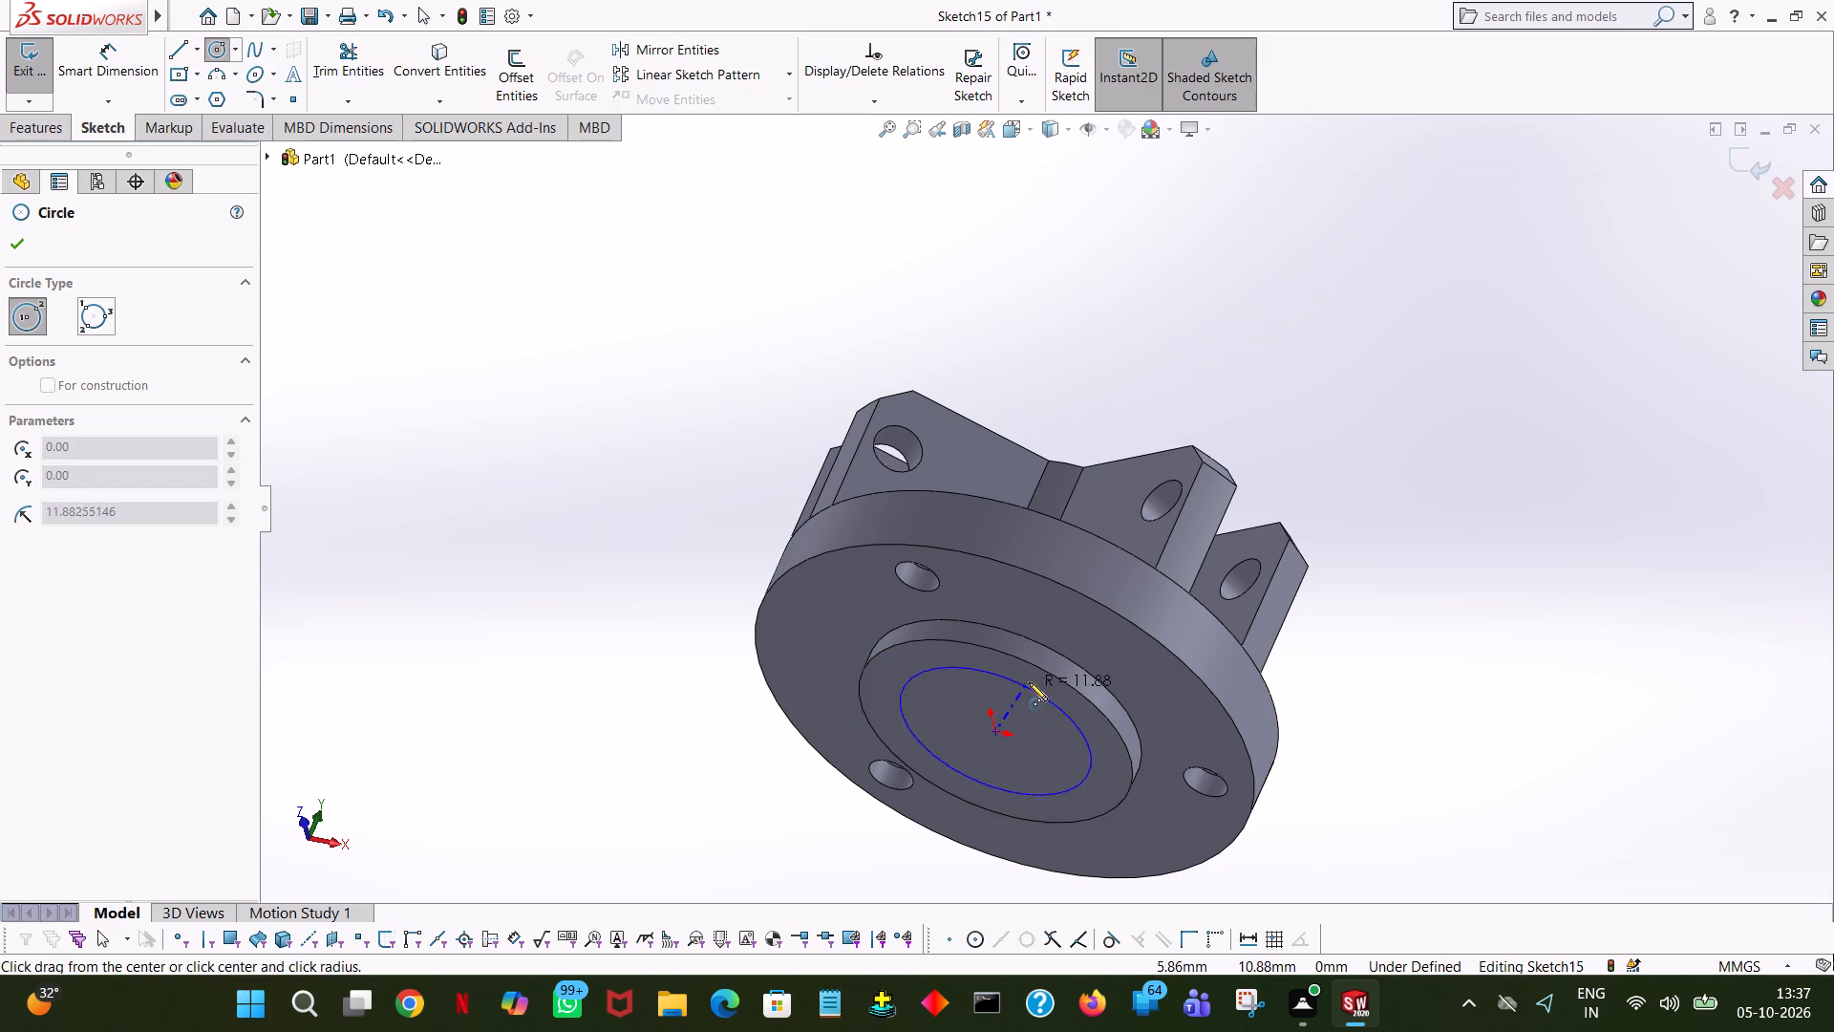
pyautogui.click(1048, 647)
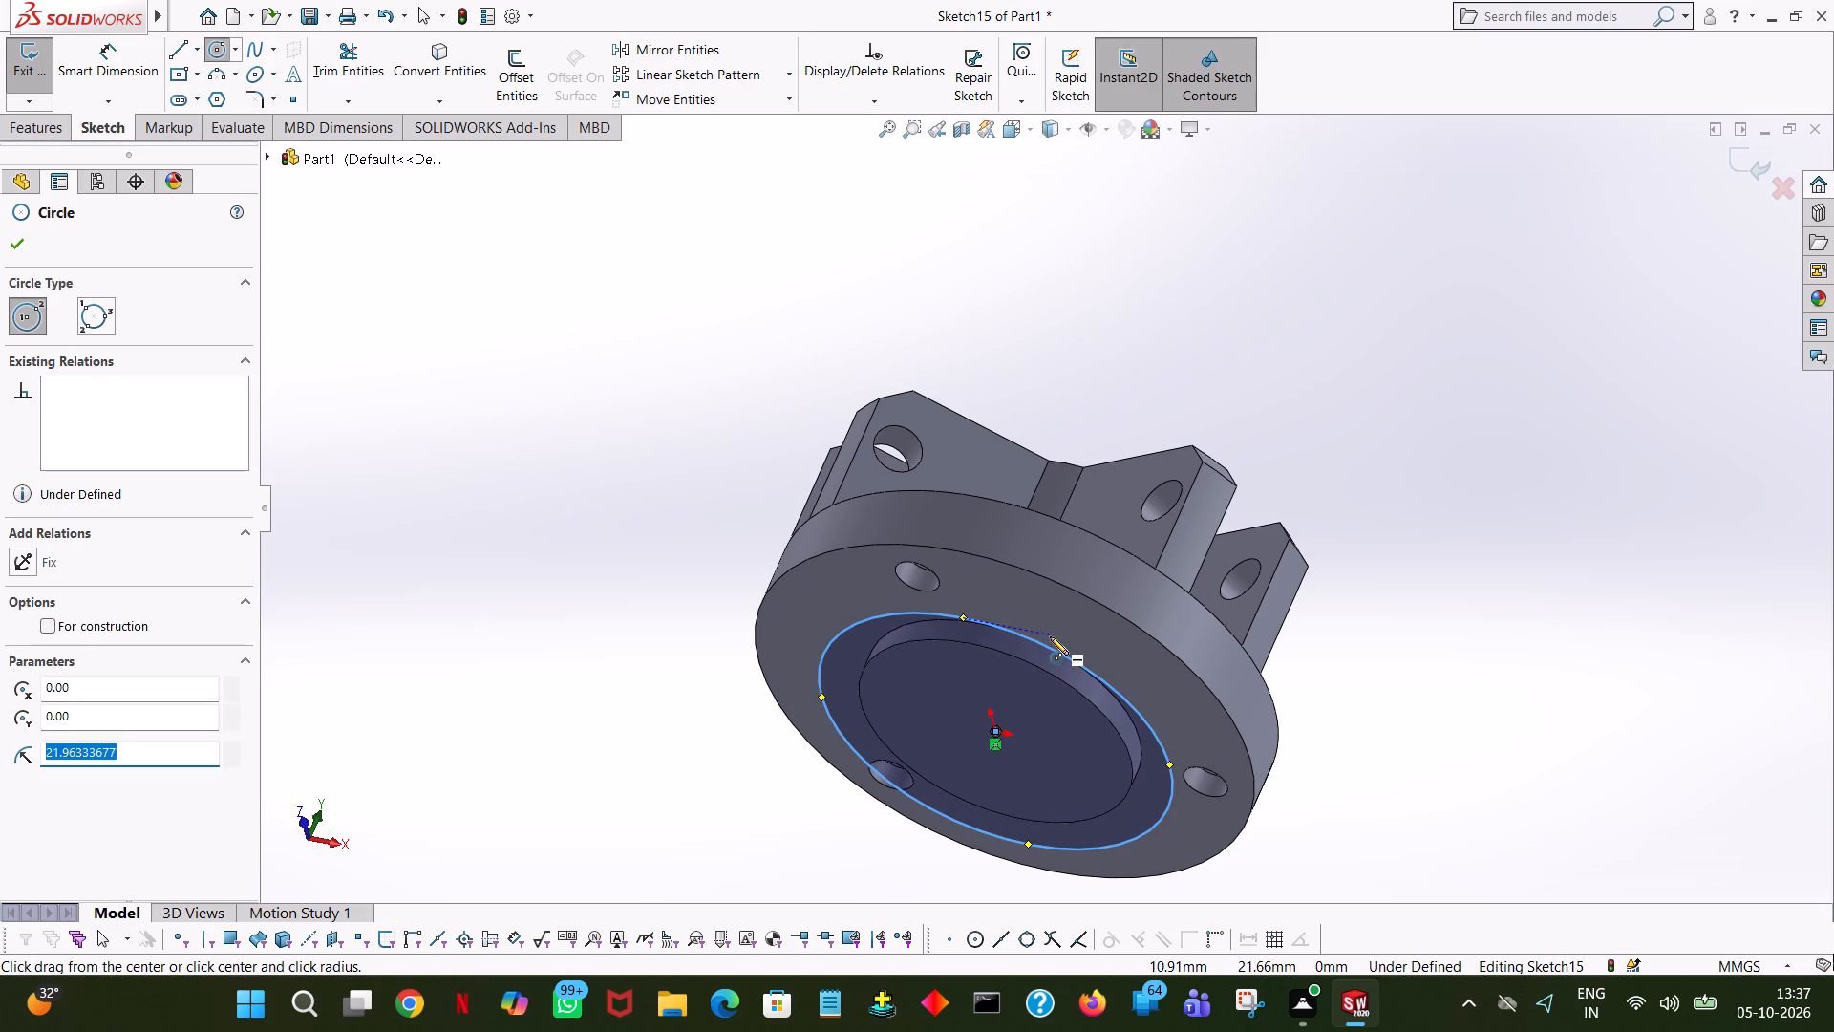
pyautogui.write('20')
pyautogui.press('Return')
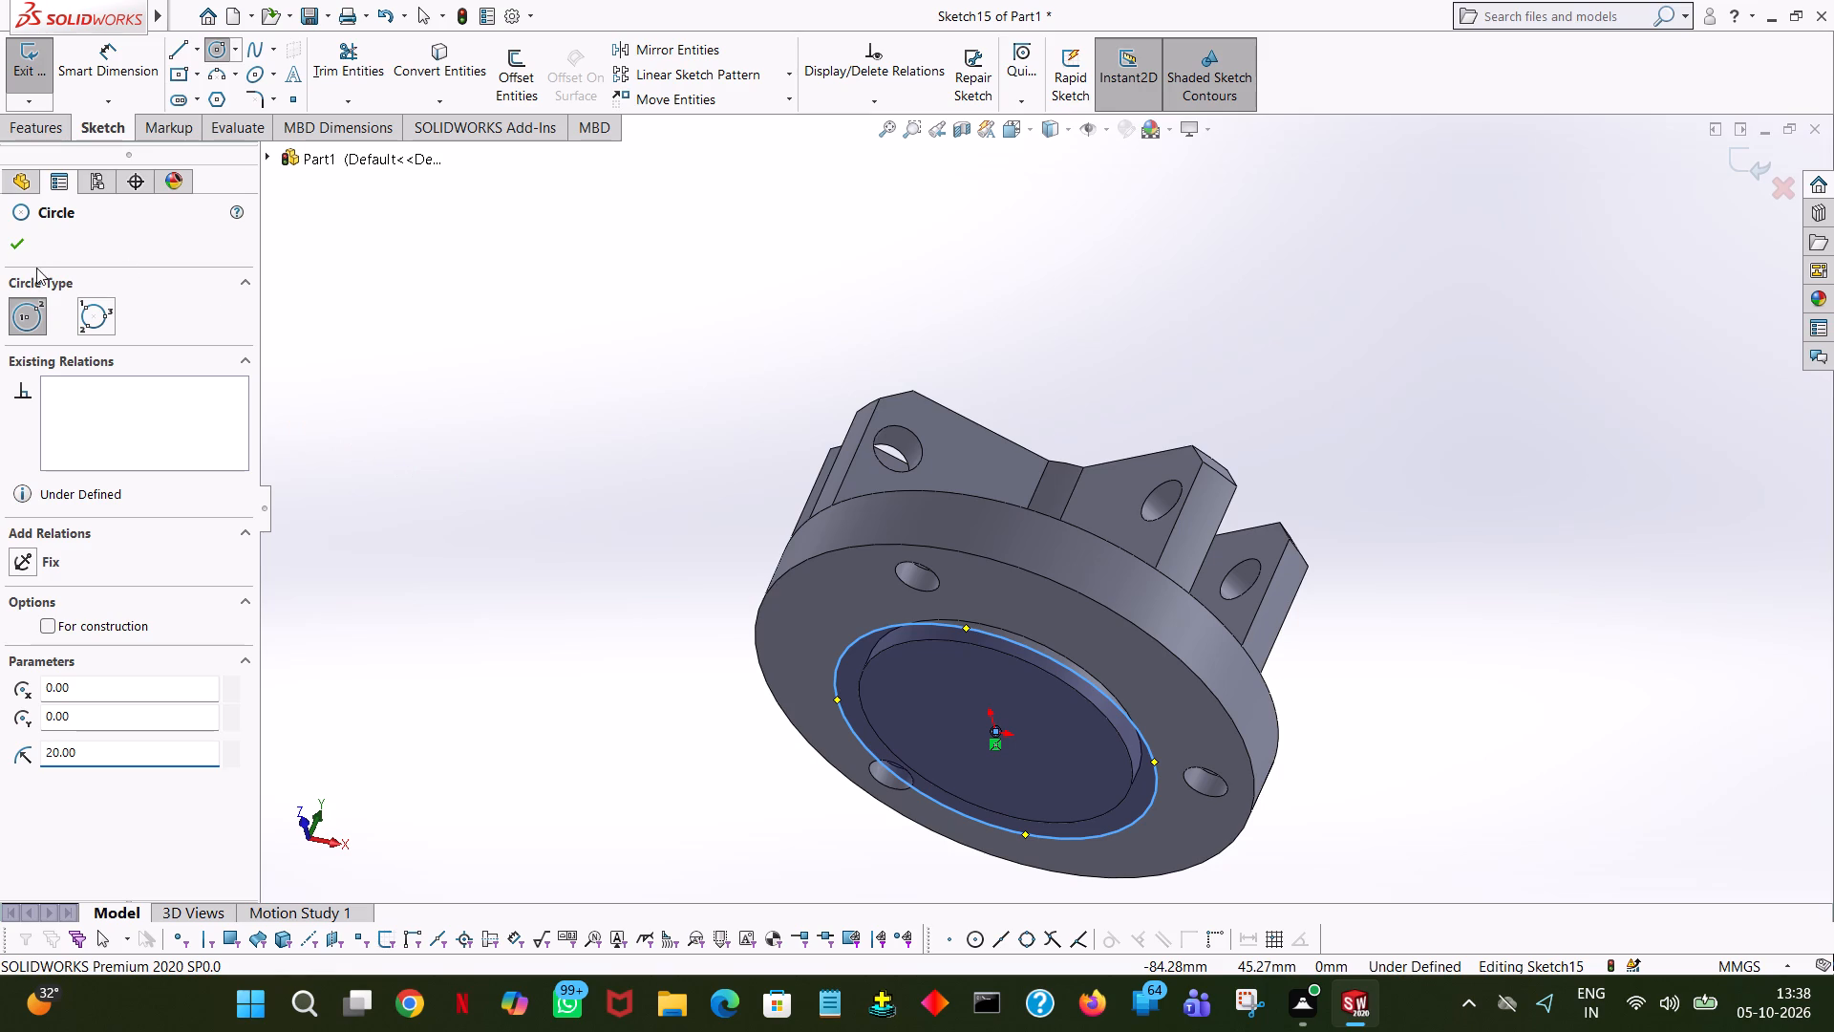
pyautogui.click(9, 236)
# Extrude the 20 mm radius circle 2 mm blind to form a flange beneath the underside boss.
pyautogui.click(18, 120)
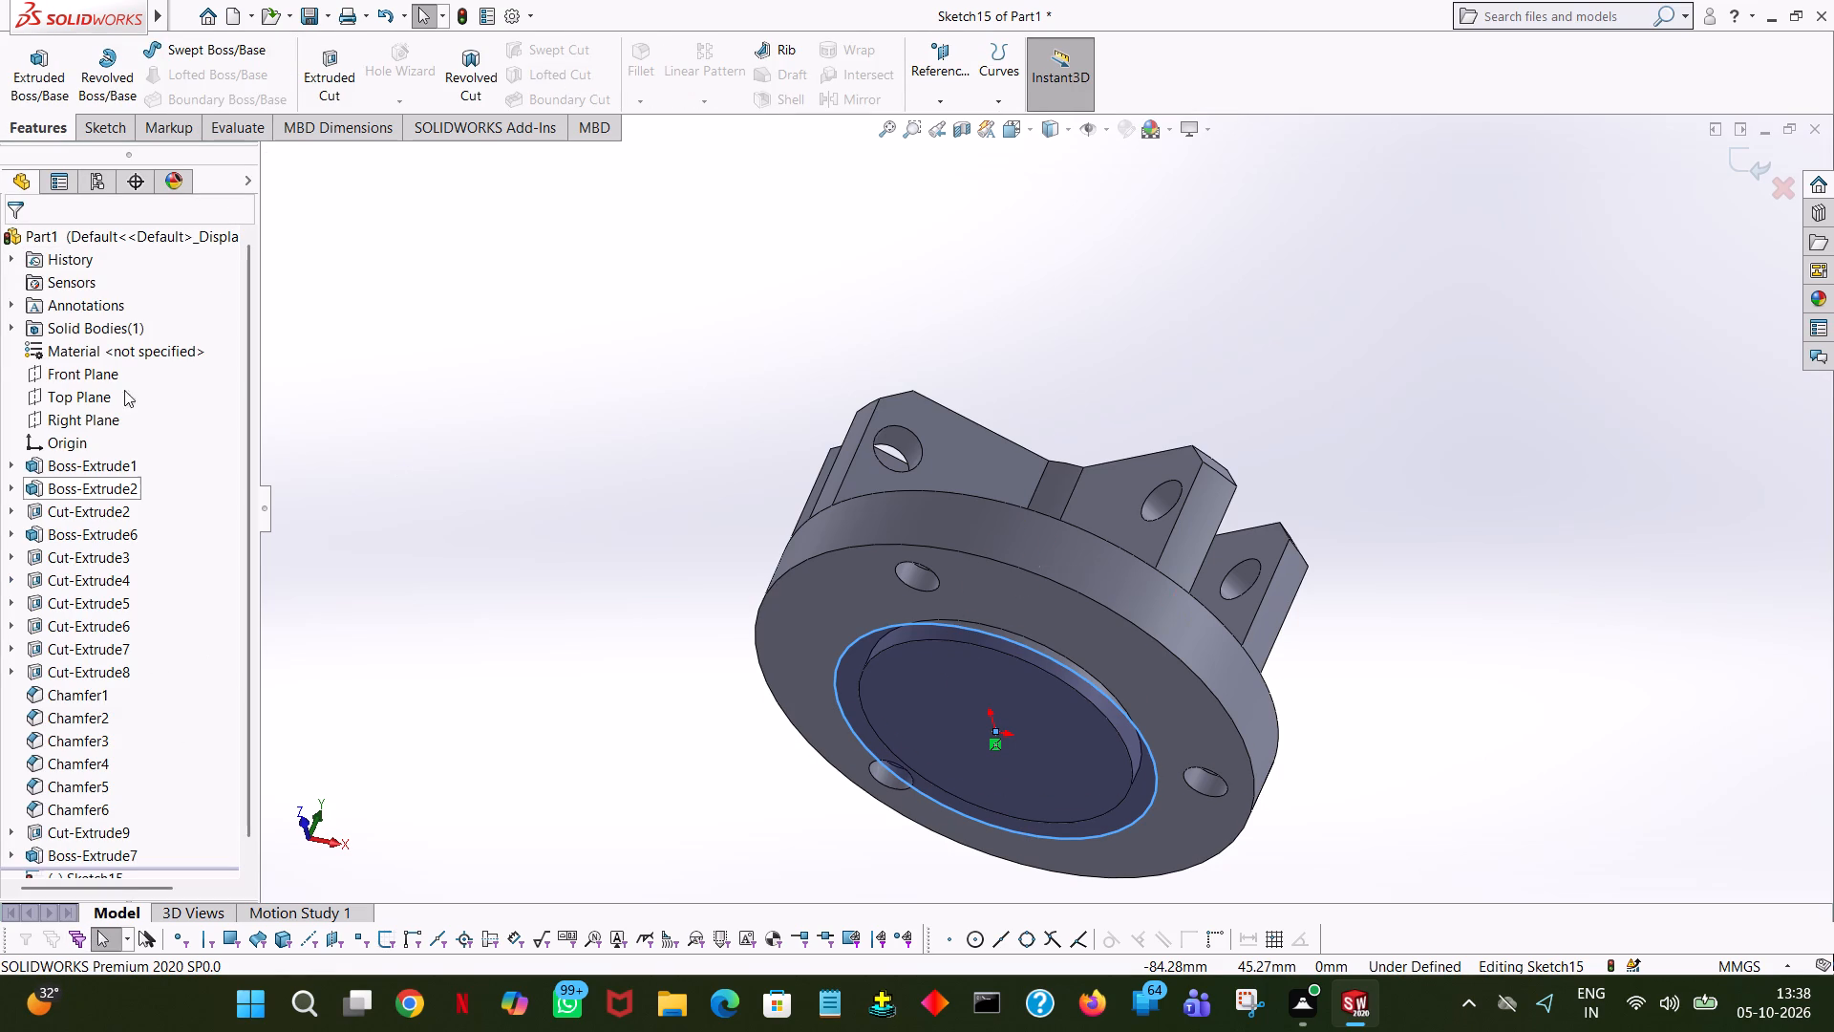
pyautogui.click(45, 58)
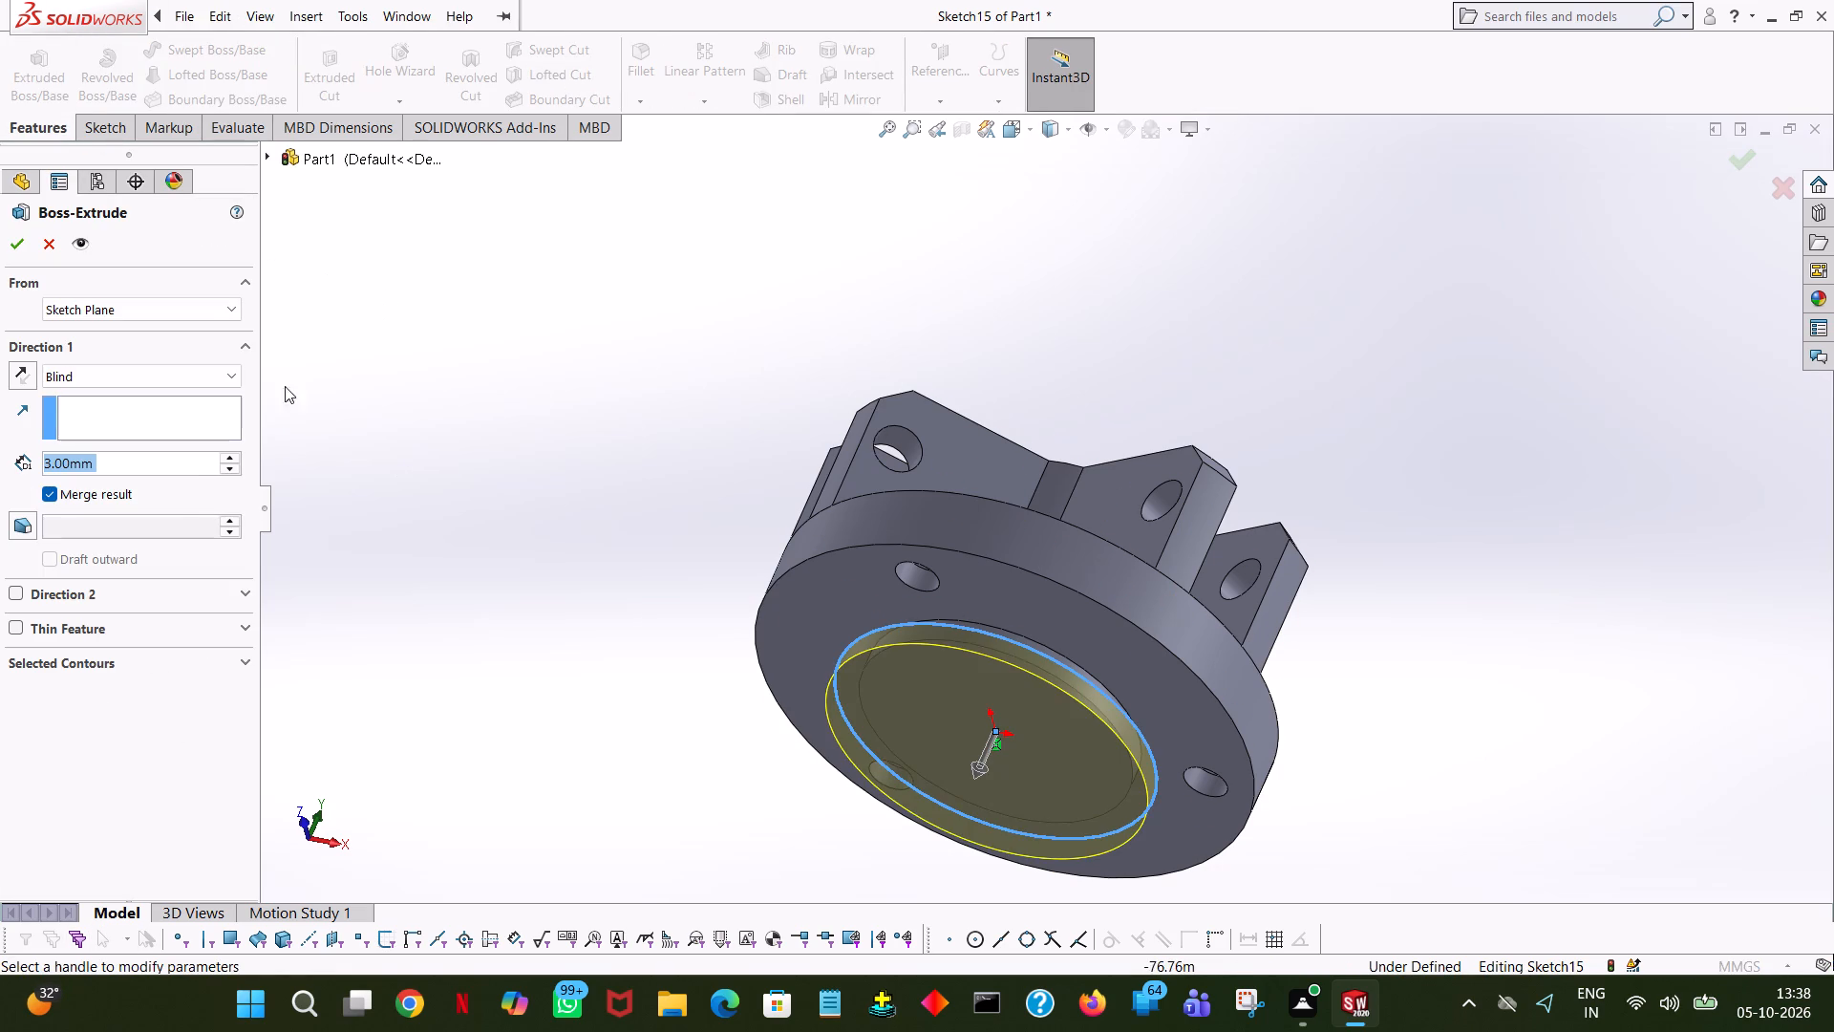
pyautogui.press('2')
pyautogui.press('Return')
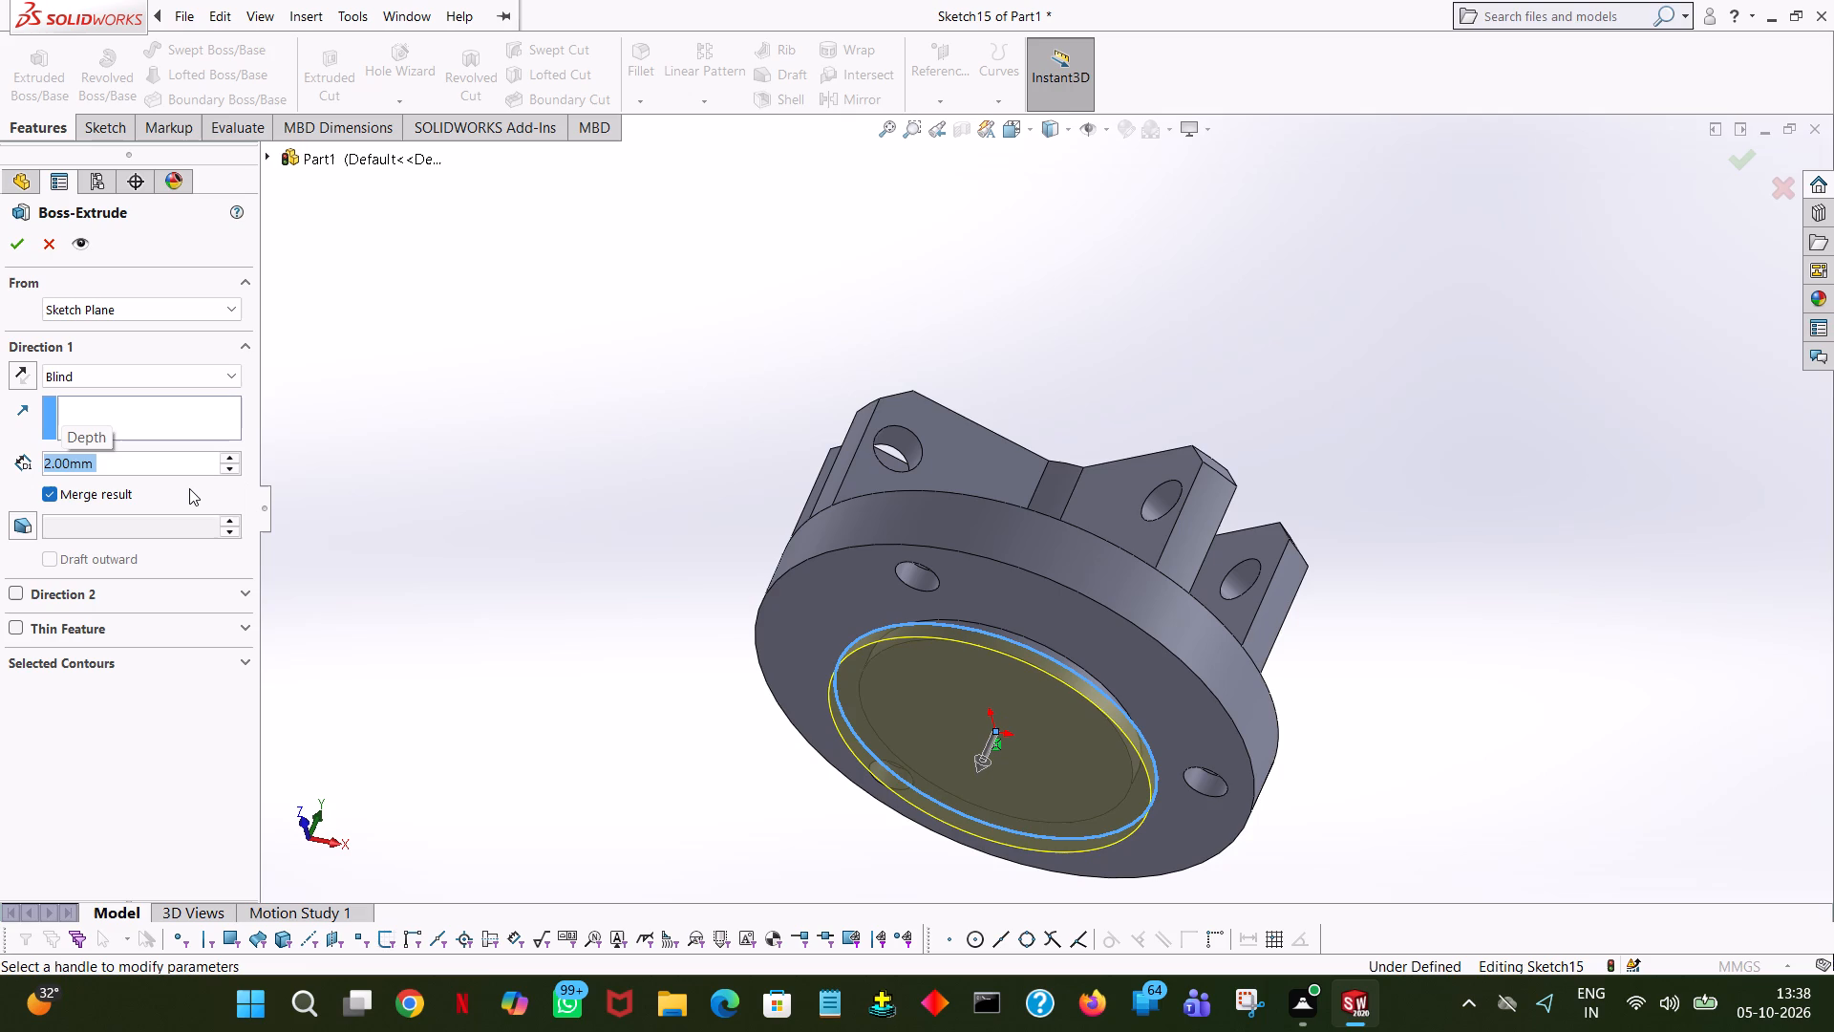
pyautogui.click(12, 239)
pyautogui.click(459, 219)
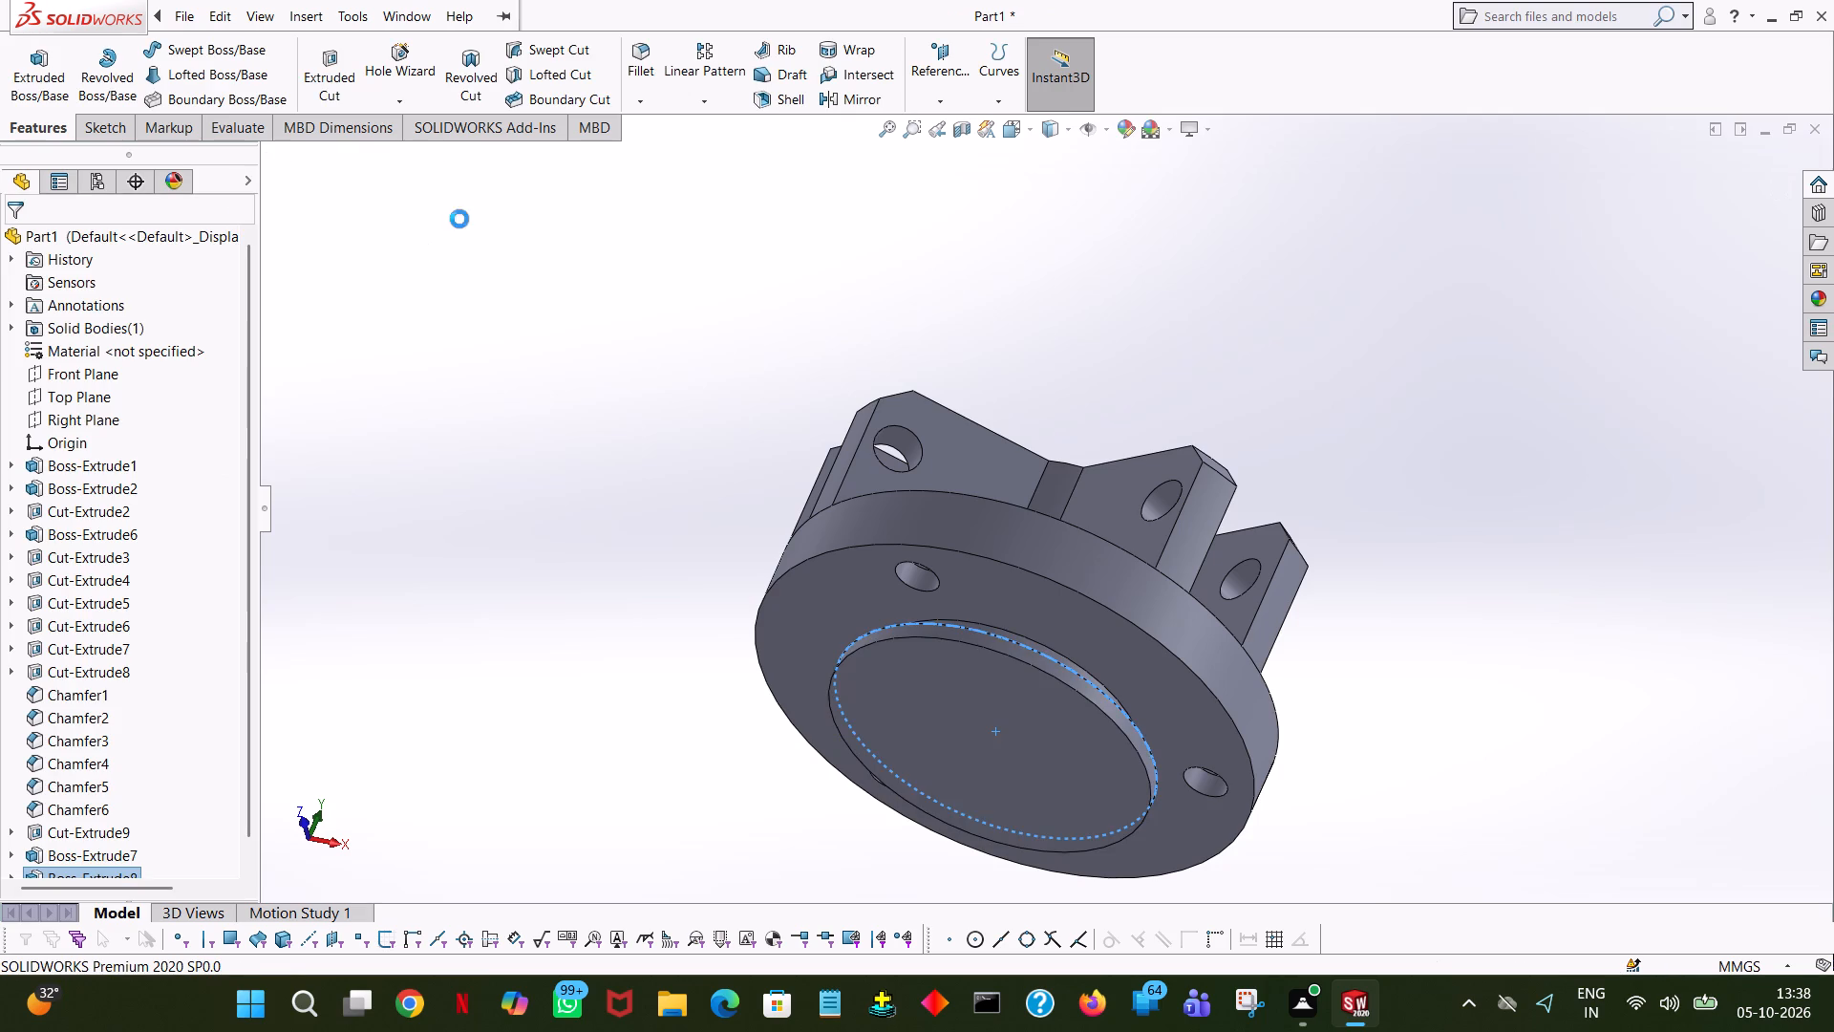
# Examine the stepped boss and flange on the hub's underside from several angles.
pyautogui.moveTo(390, 367); pyautogui.dragTo(482, 185, button='middle')
pyautogui.moveTo(493, 199); pyautogui.dragTo(515, 570, button='middle')
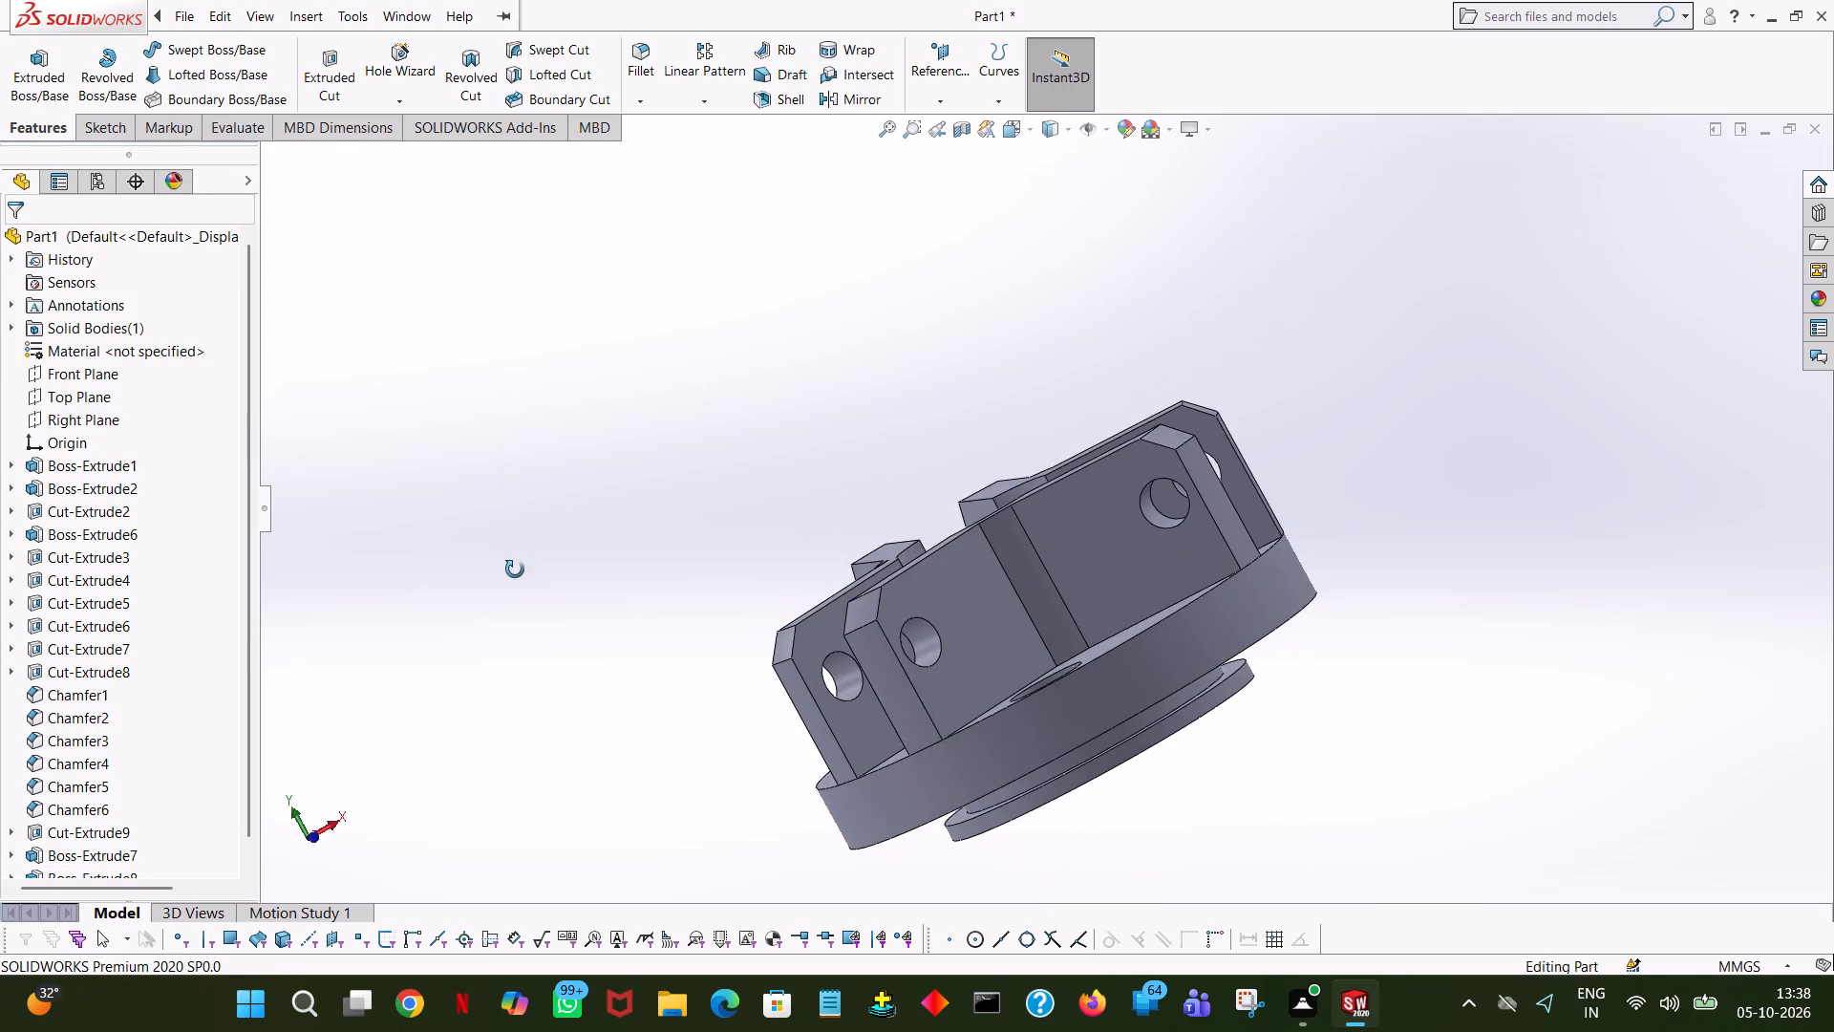
pyautogui.moveTo(515, 570); pyautogui.dragTo(487, 519, button='middle')
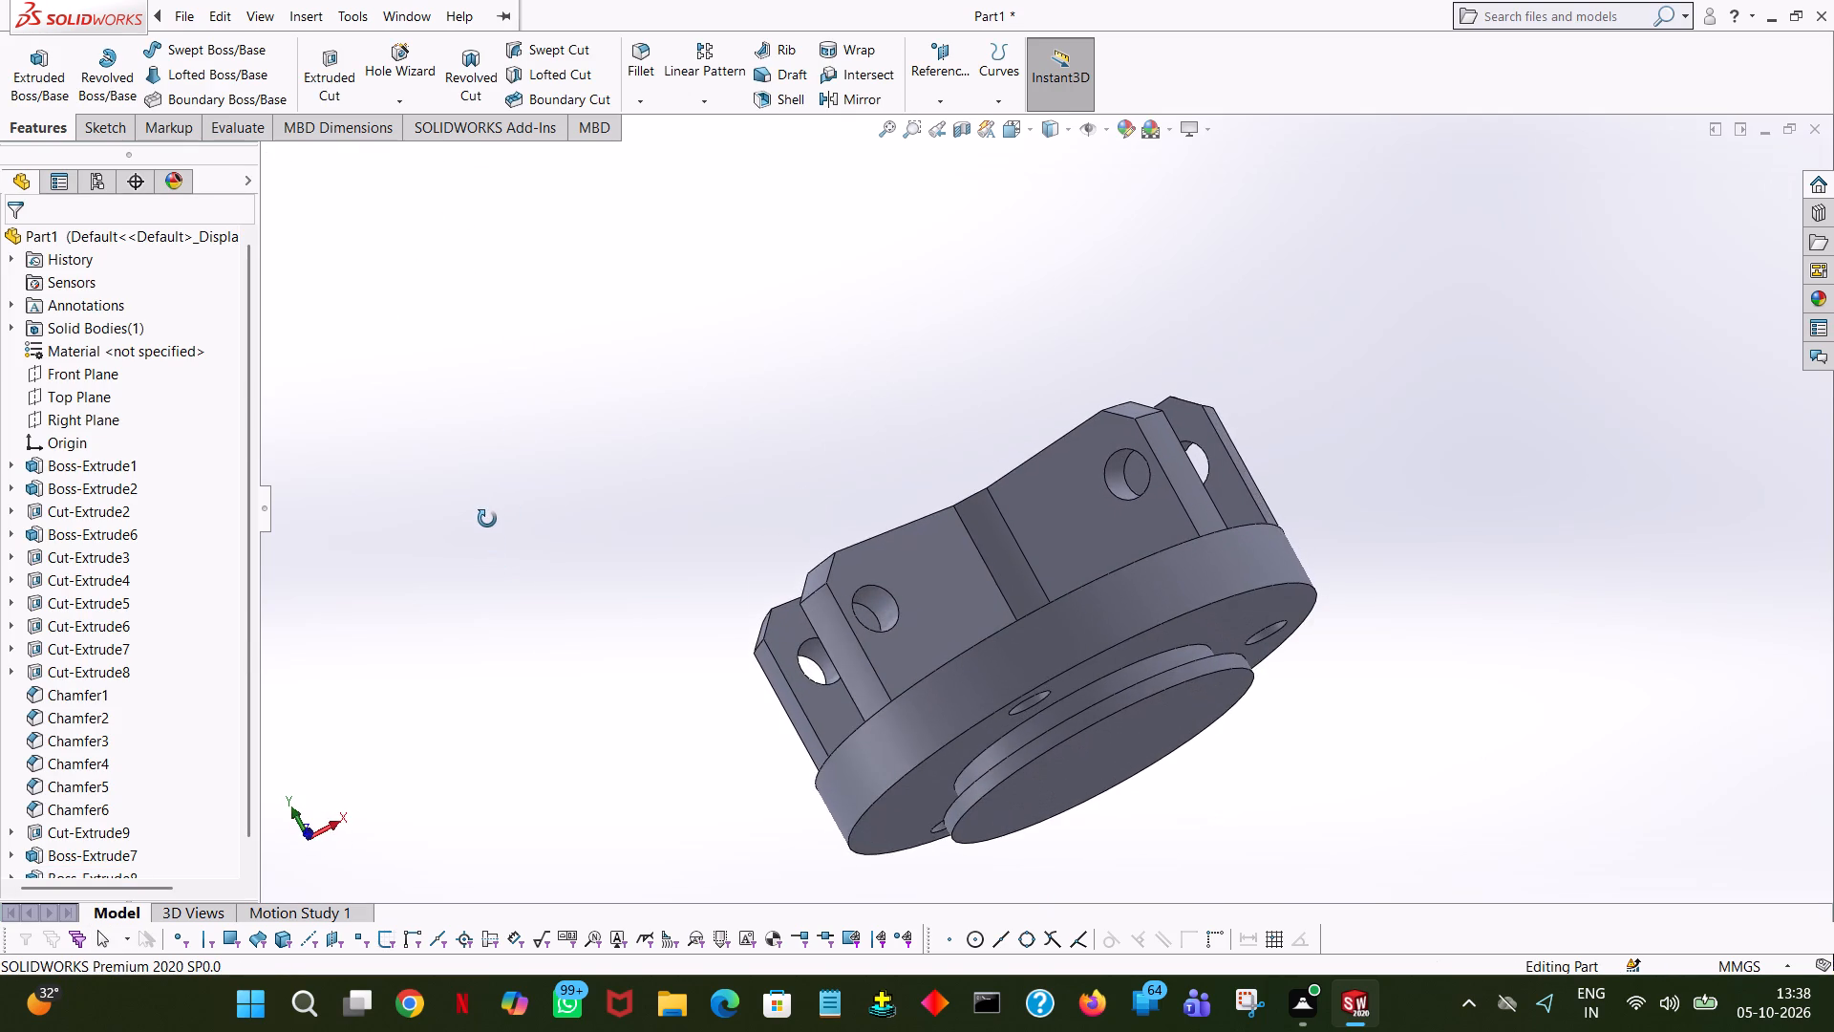
pyautogui.moveTo(487, 519); pyautogui.dragTo(407, 495, button='middle')
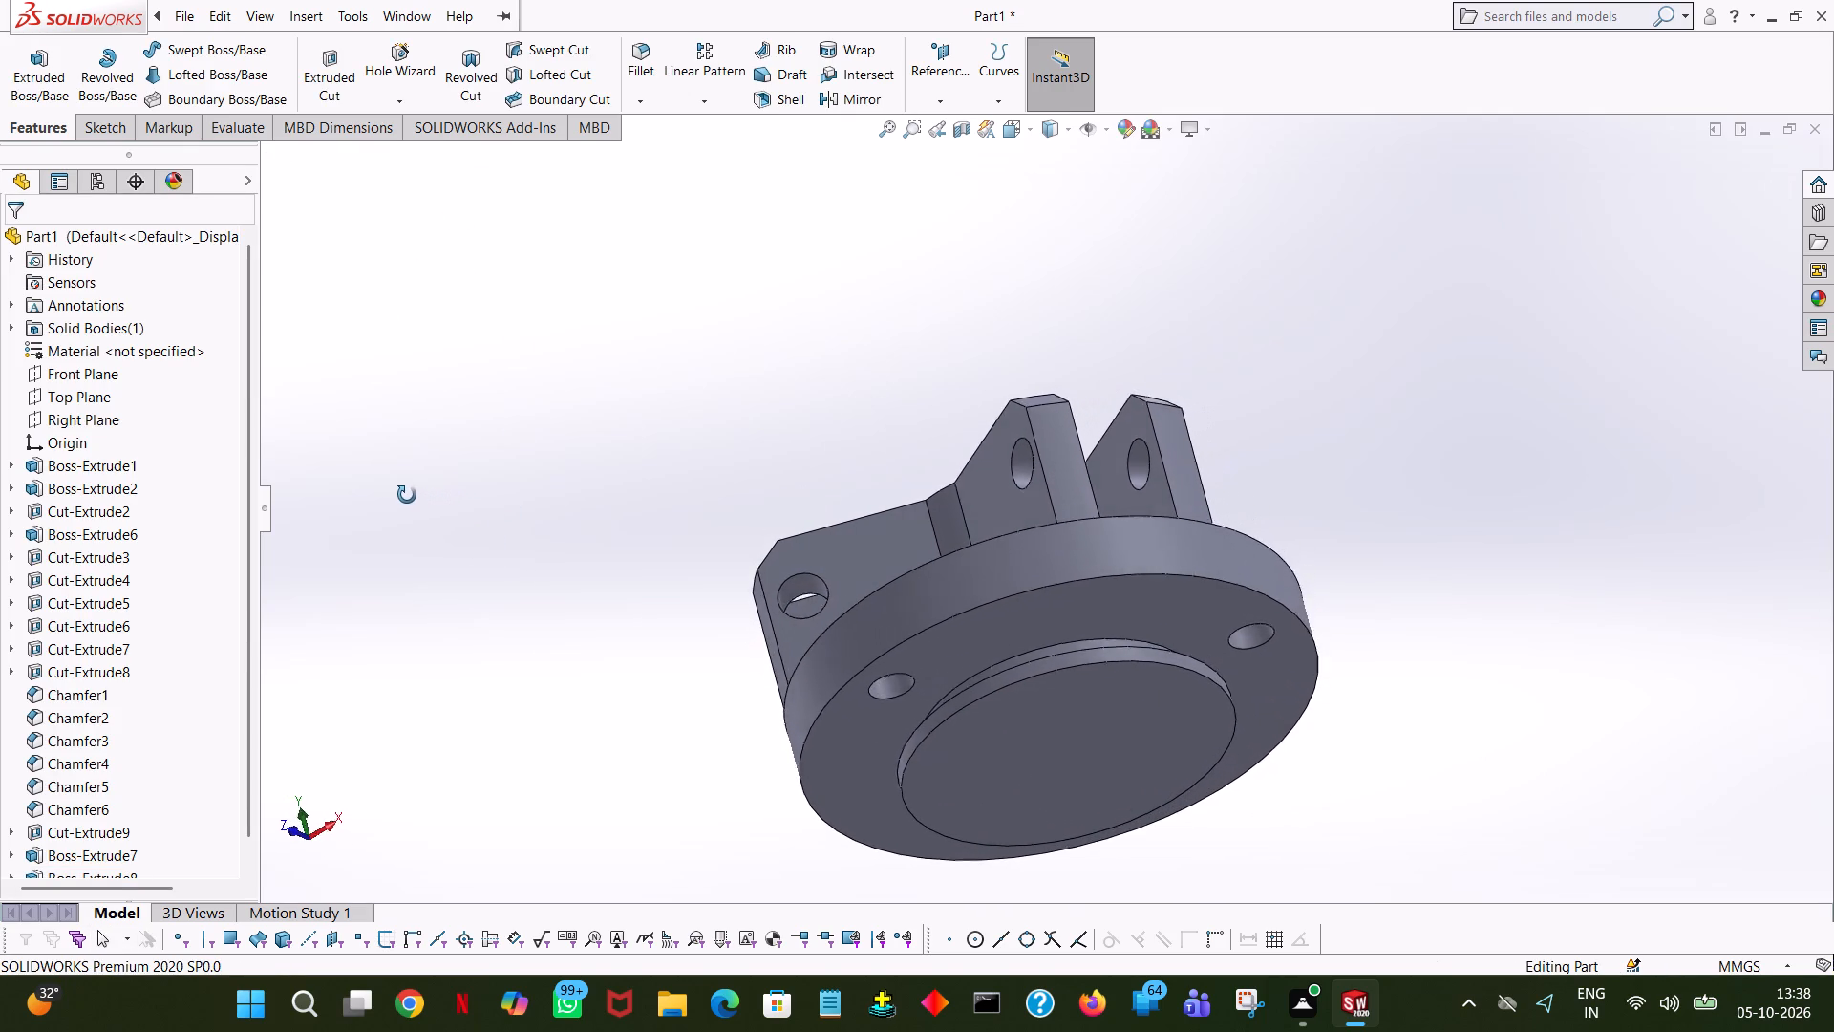
pyautogui.moveTo(407, 495); pyautogui.dragTo(397, 517, button='middle')
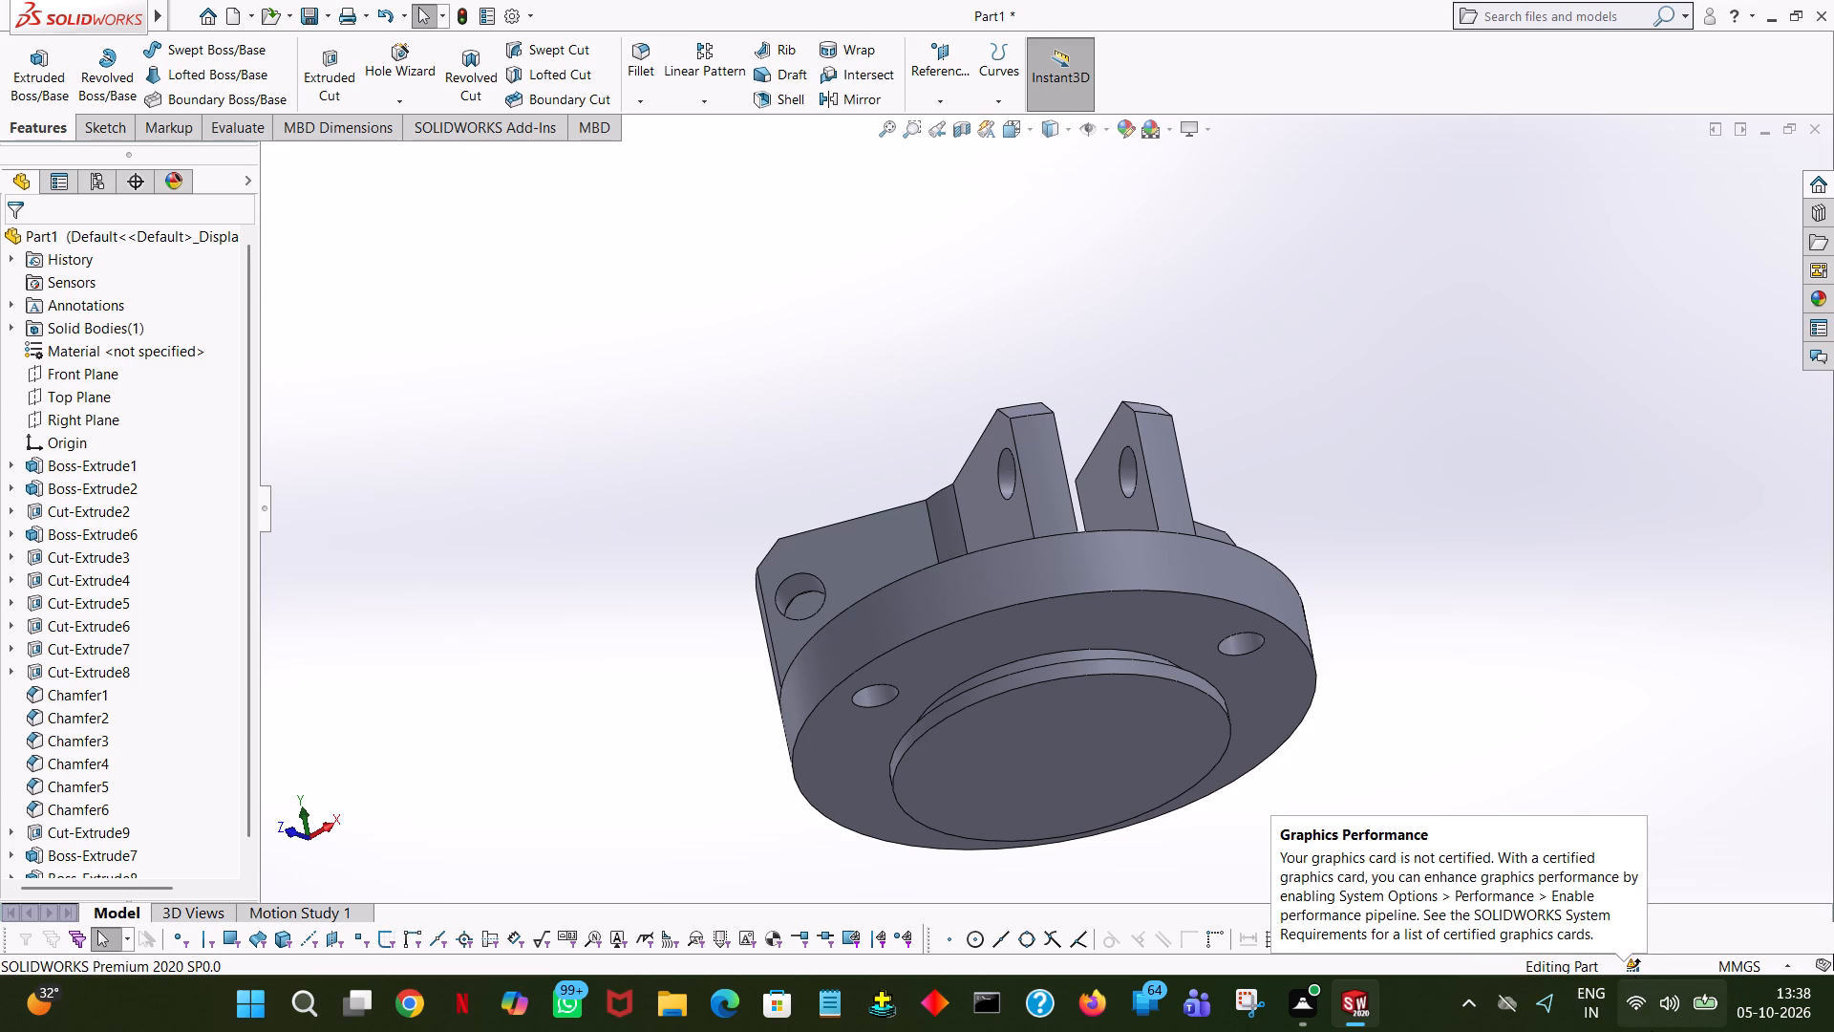
pyautogui.moveTo(1689, 697); pyautogui.dragTo(1713, 842, button='middle')
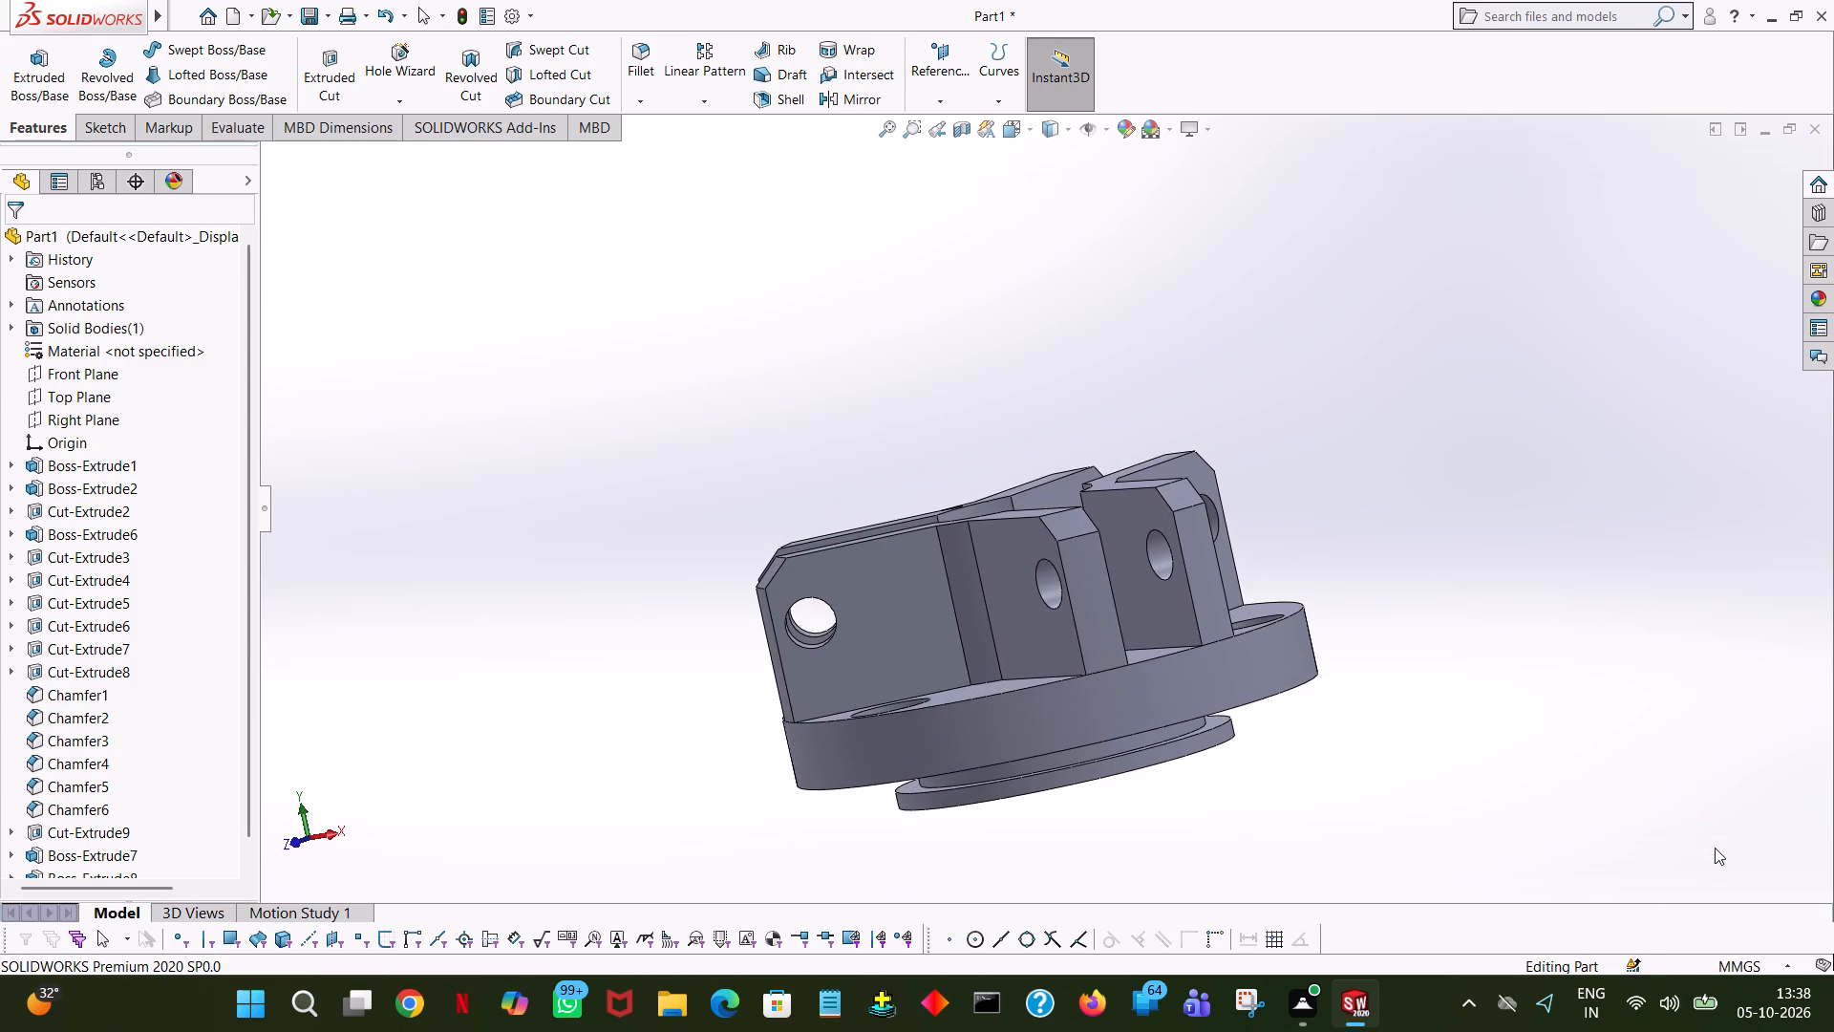
pyautogui.moveTo(1717, 853); pyautogui.dragTo(1746, 816, button='middle')
pyautogui.moveTo(1753, 828); pyautogui.dragTo(1833, 593, button='middle')
pyautogui.moveTo(1833, 601); pyautogui.dragTo(1817, 738, button='middle')
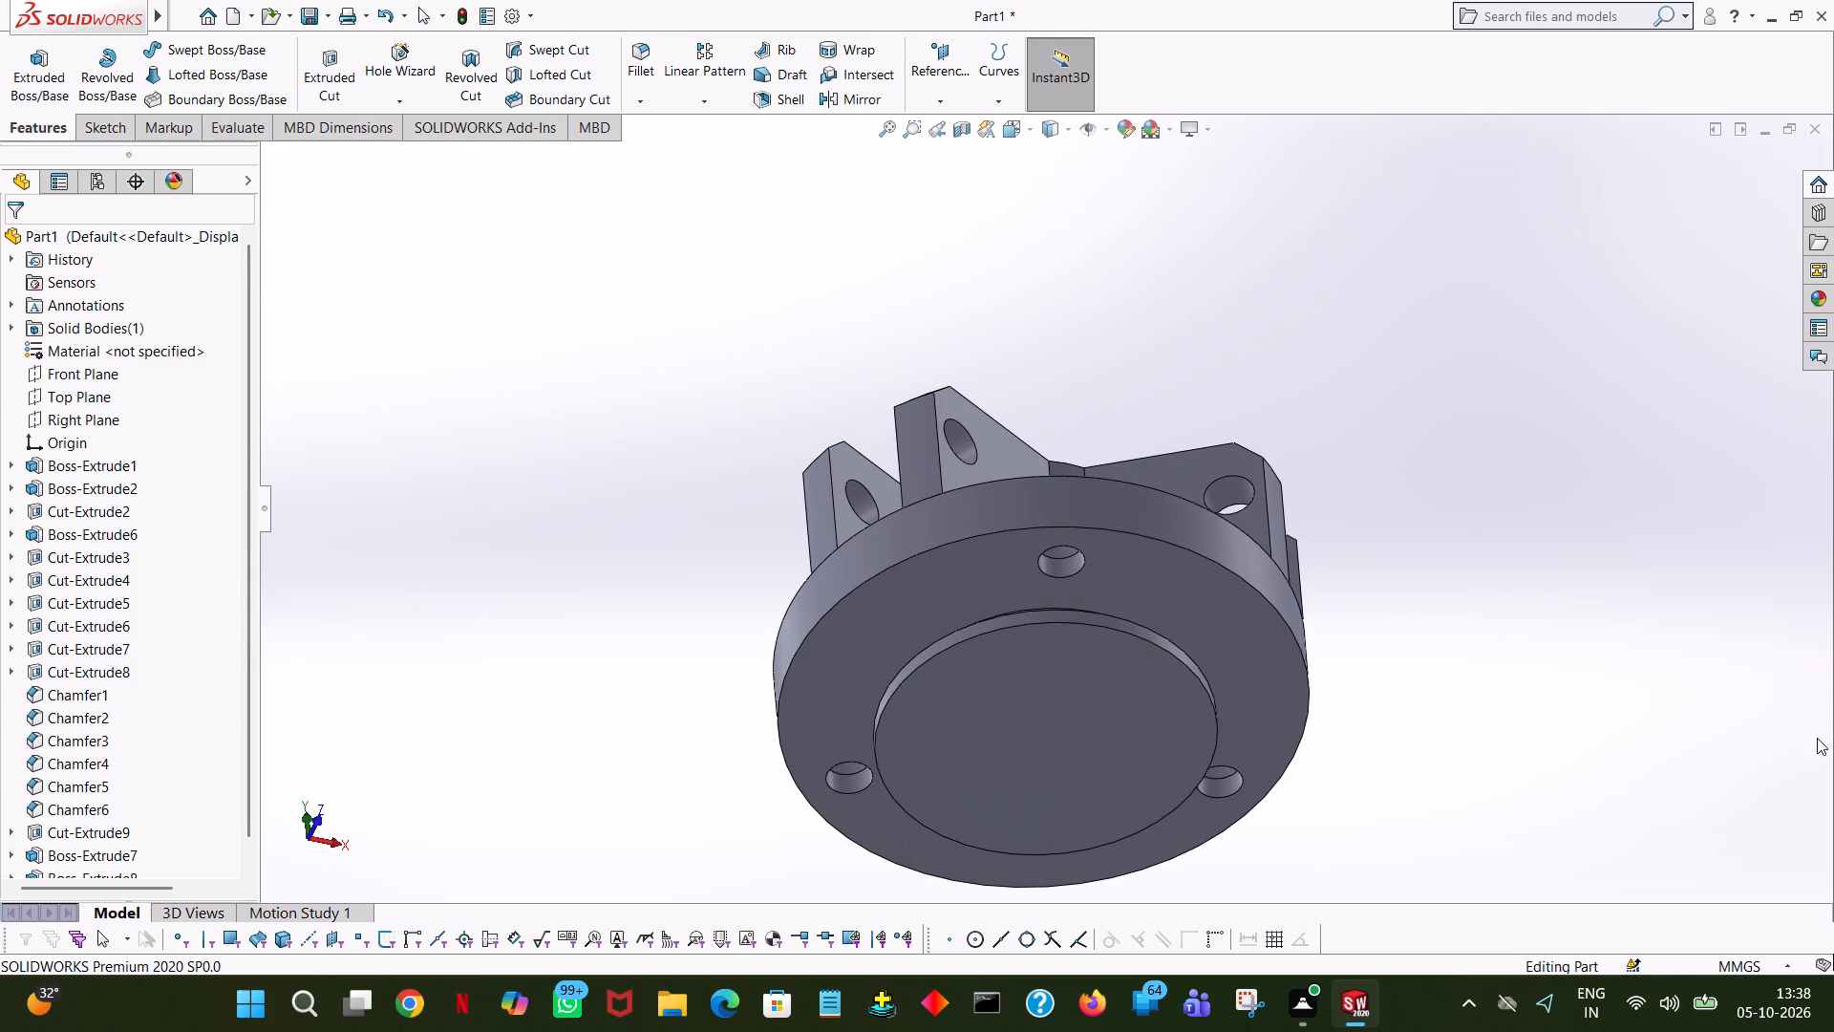
# Fillet the upper outer edge of the underside flange with a 1 mm radius.
pyautogui.moveTo(1817, 738); pyautogui.dragTo(1796, 791, button='middle')
pyautogui.keyDown('ctrl'); pyautogui.scroll(-7, 742, 650); pyautogui.keyUp('ctrl')
pyautogui.moveTo(1766, 555); pyautogui.dragTo(1737, 760, button='middle')
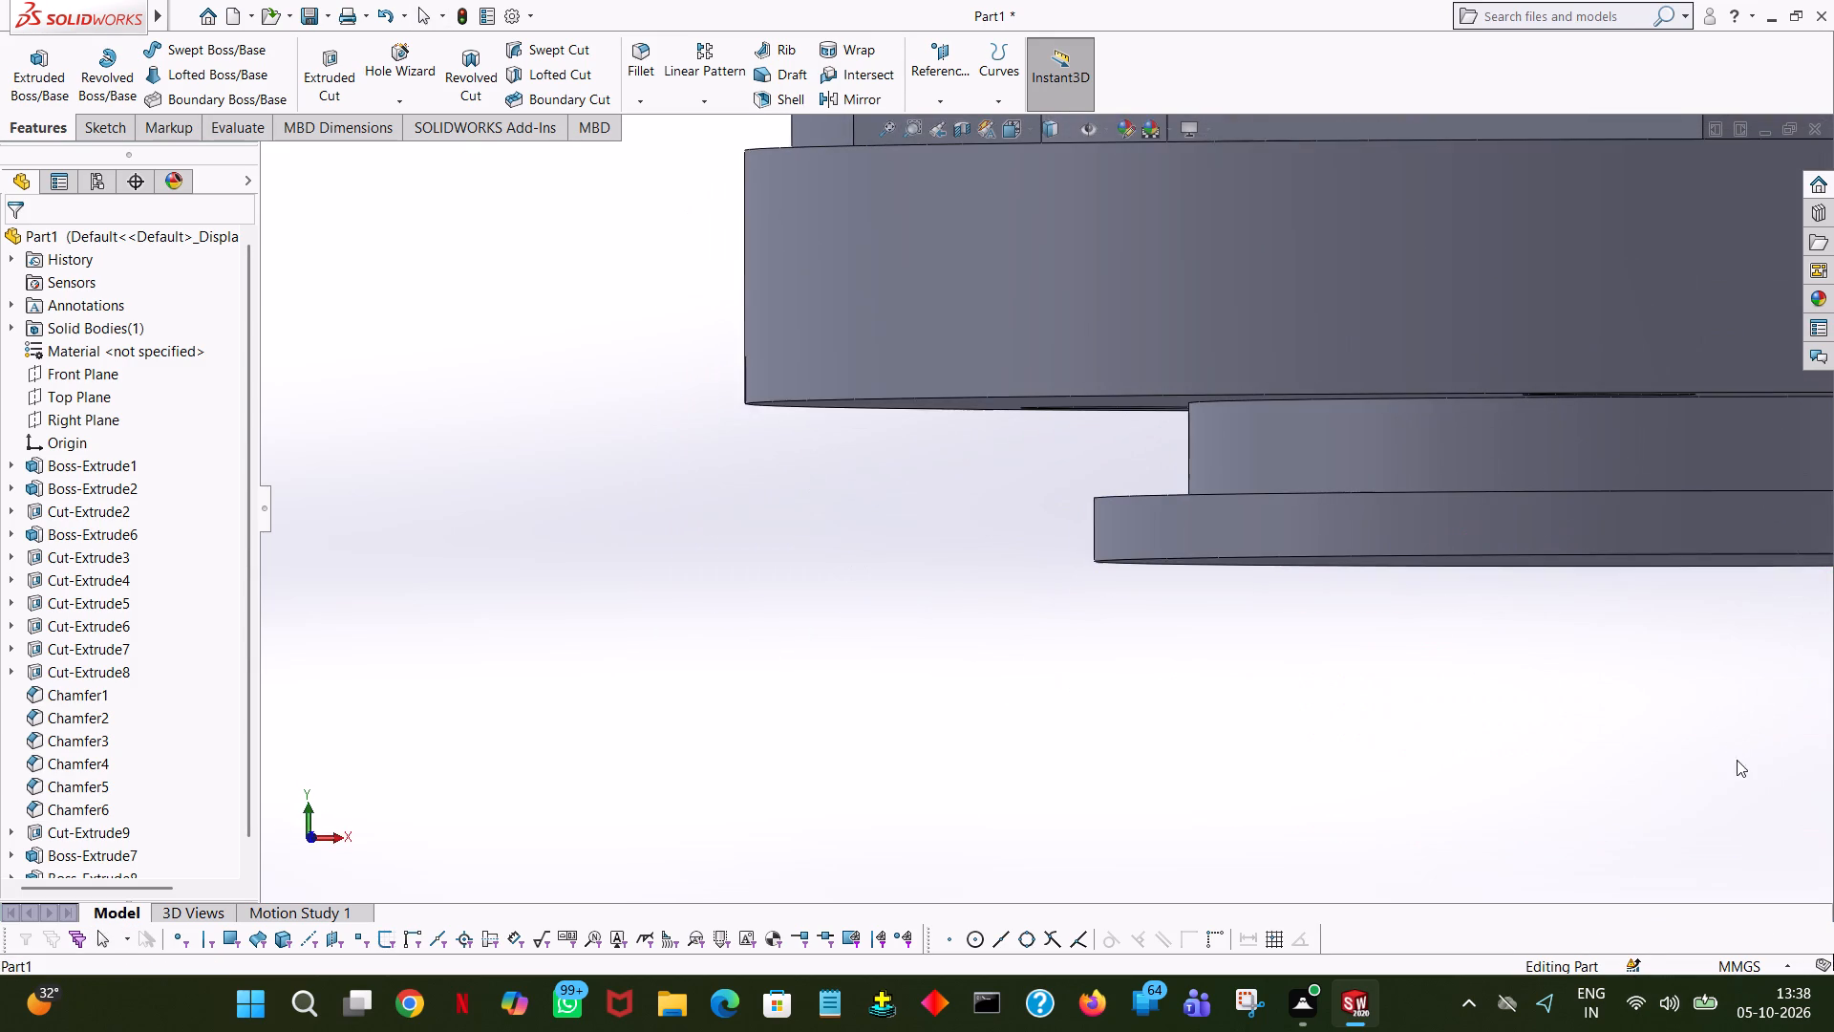
pyautogui.click(649, 93)
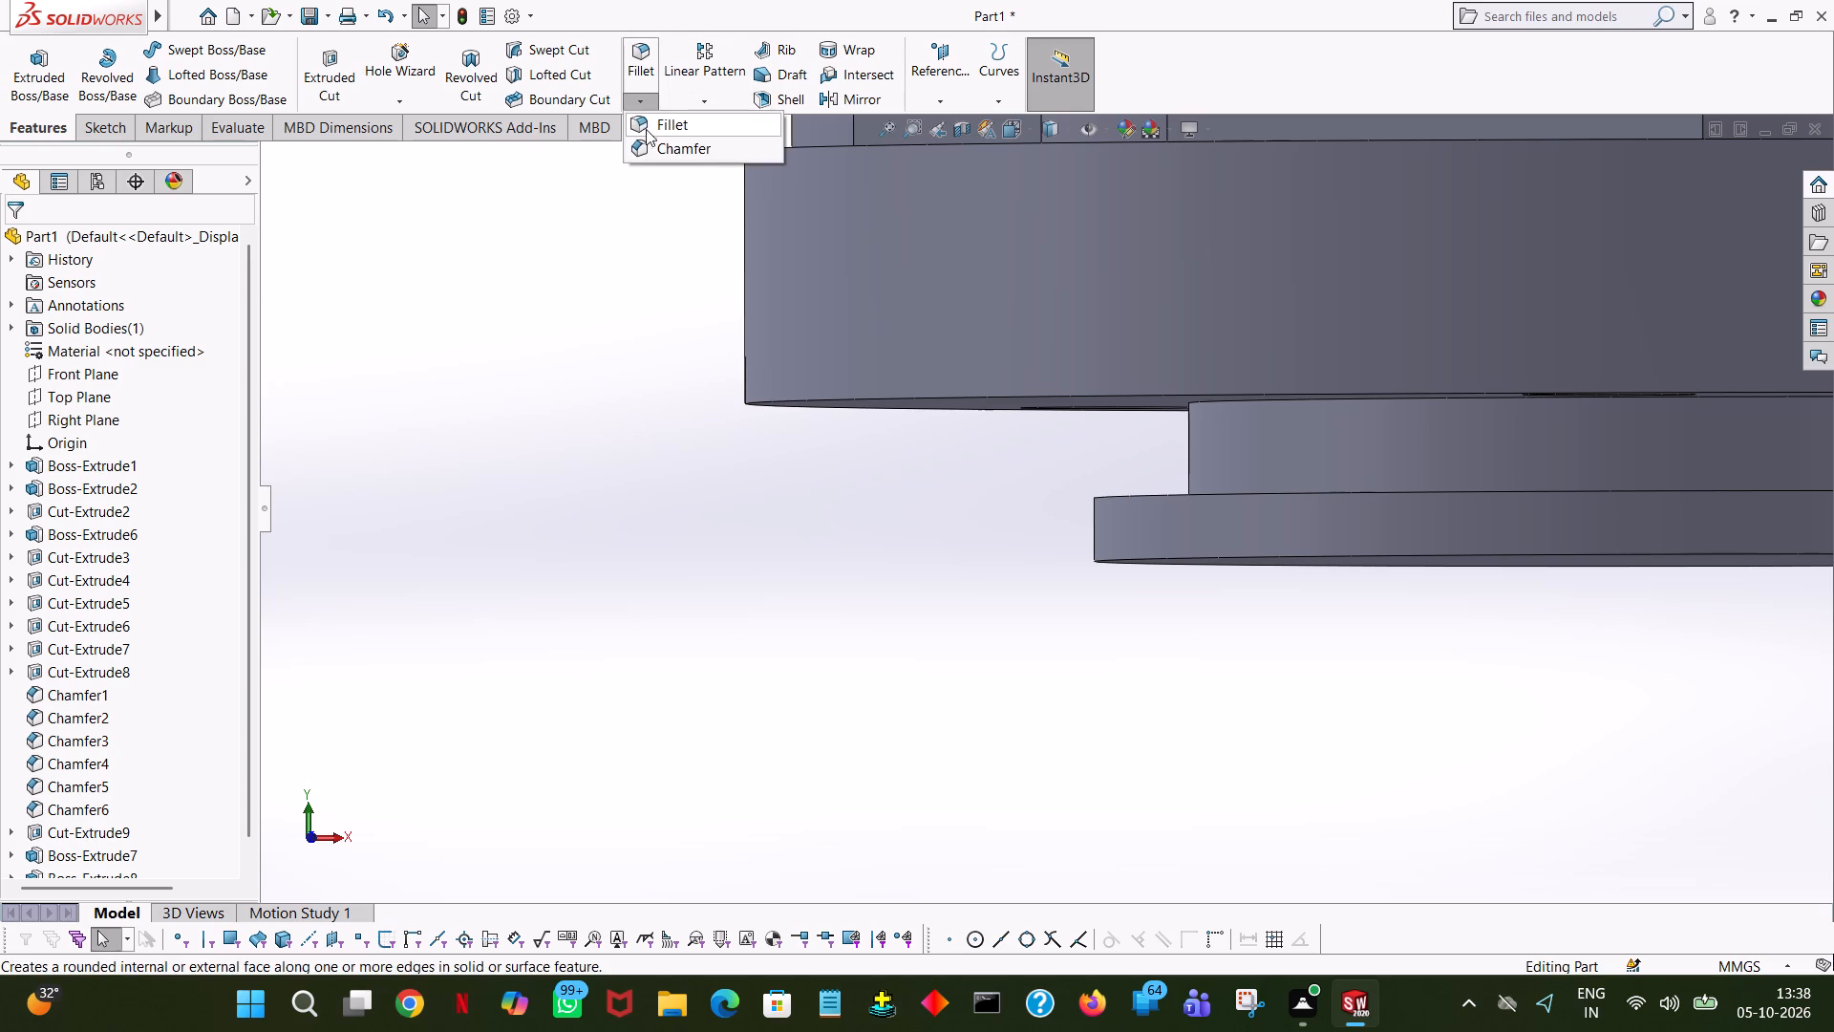
pyautogui.click(670, 118)
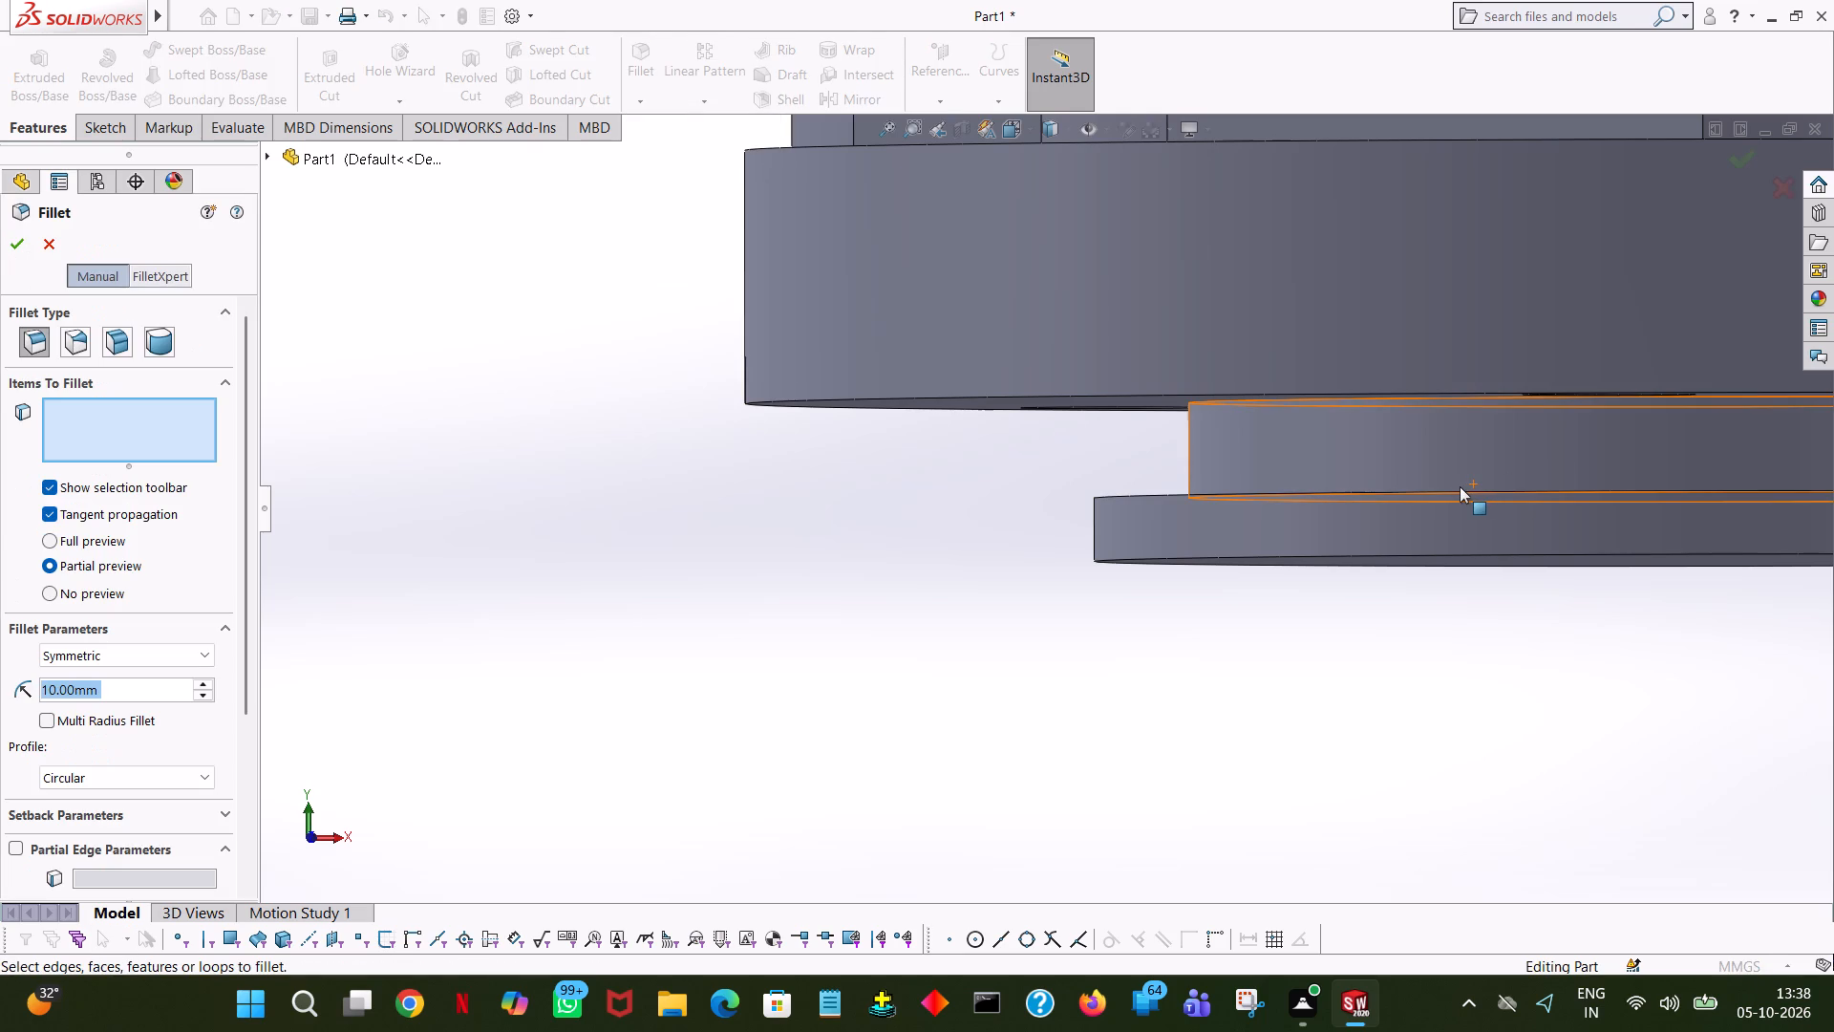
pyautogui.click(1108, 498)
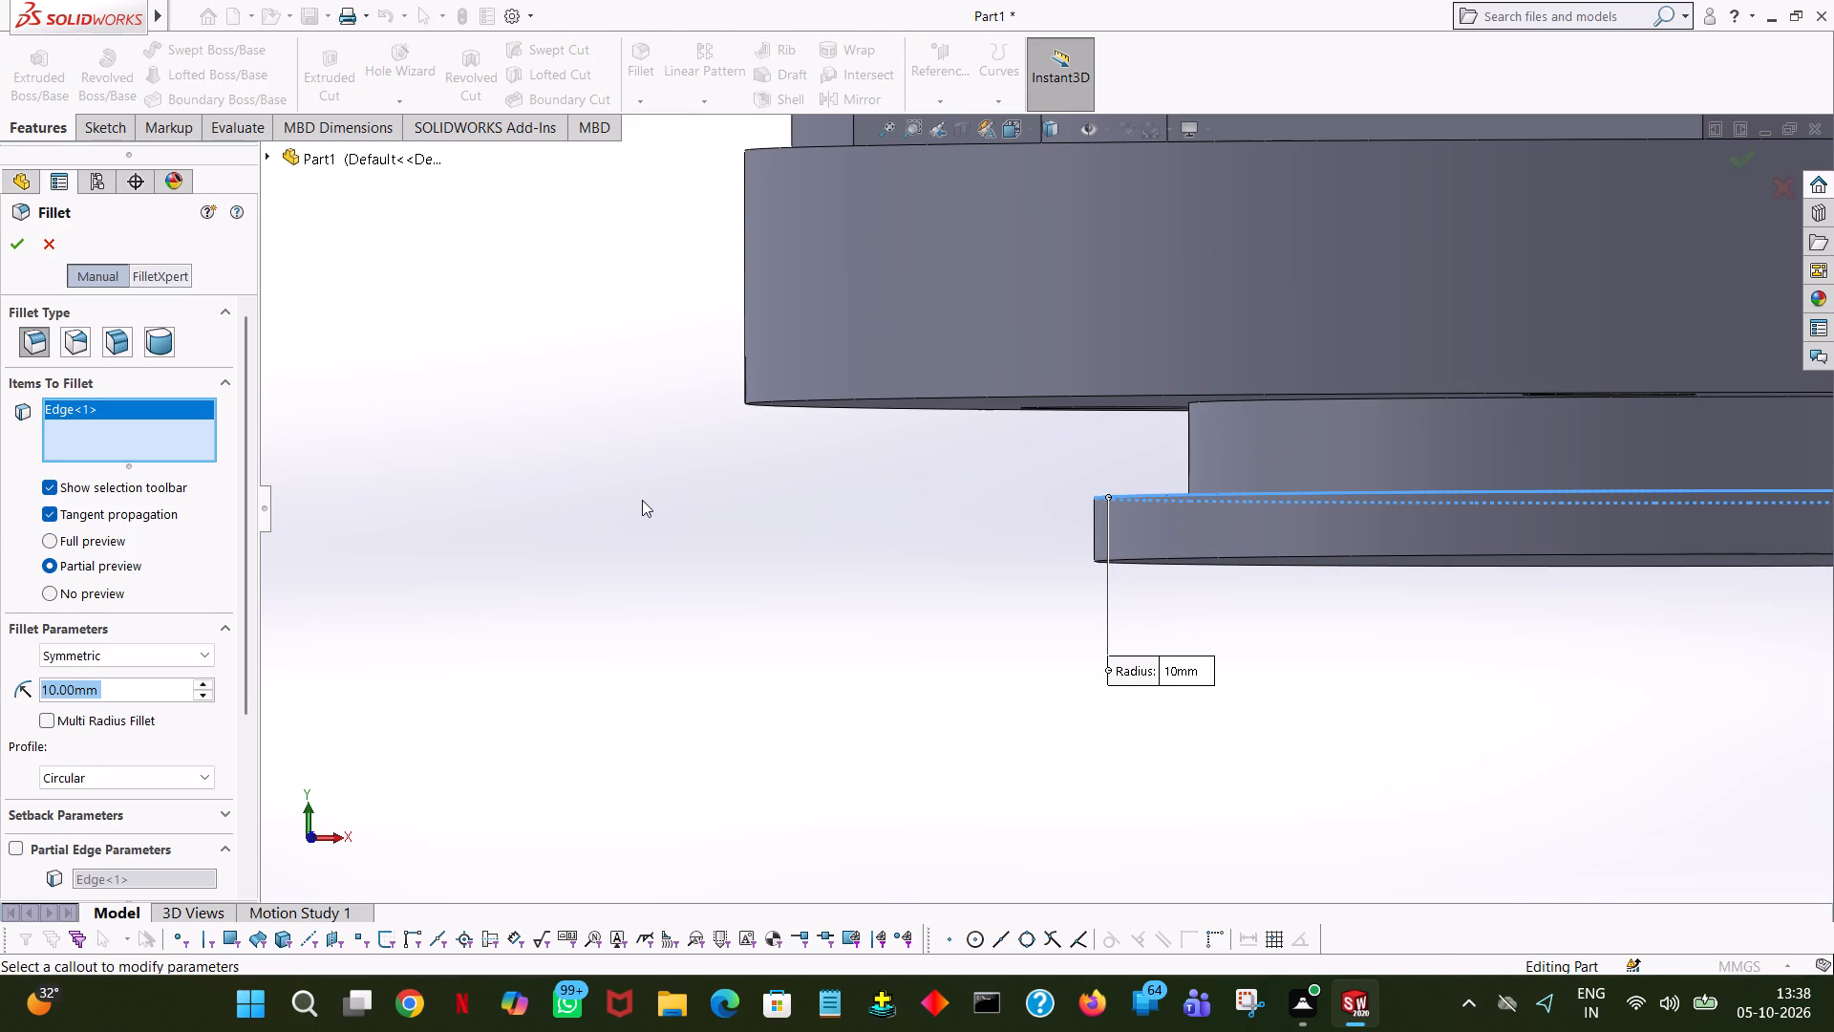
pyautogui.click(642, 500)
pyautogui.click(494, 465)
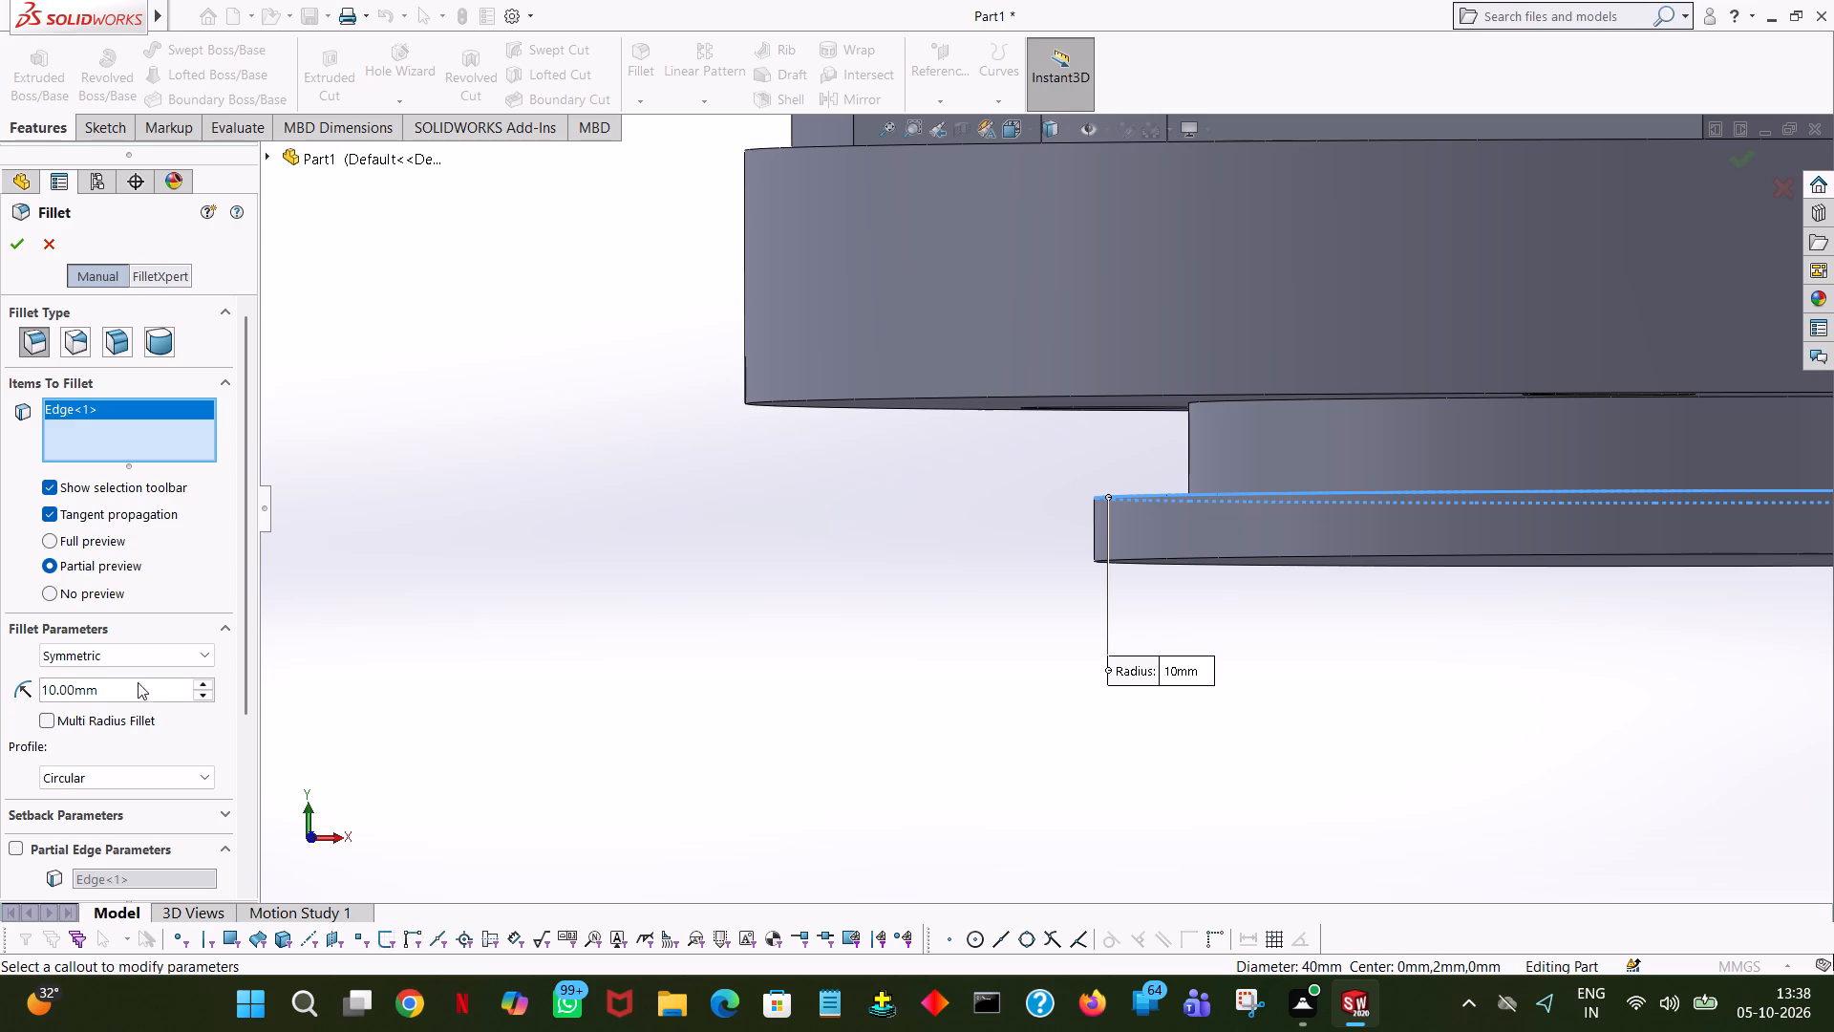
pyautogui.doubleClick(127, 692)
pyautogui.moveTo(125, 687); pyautogui.dragTo(0, 688)
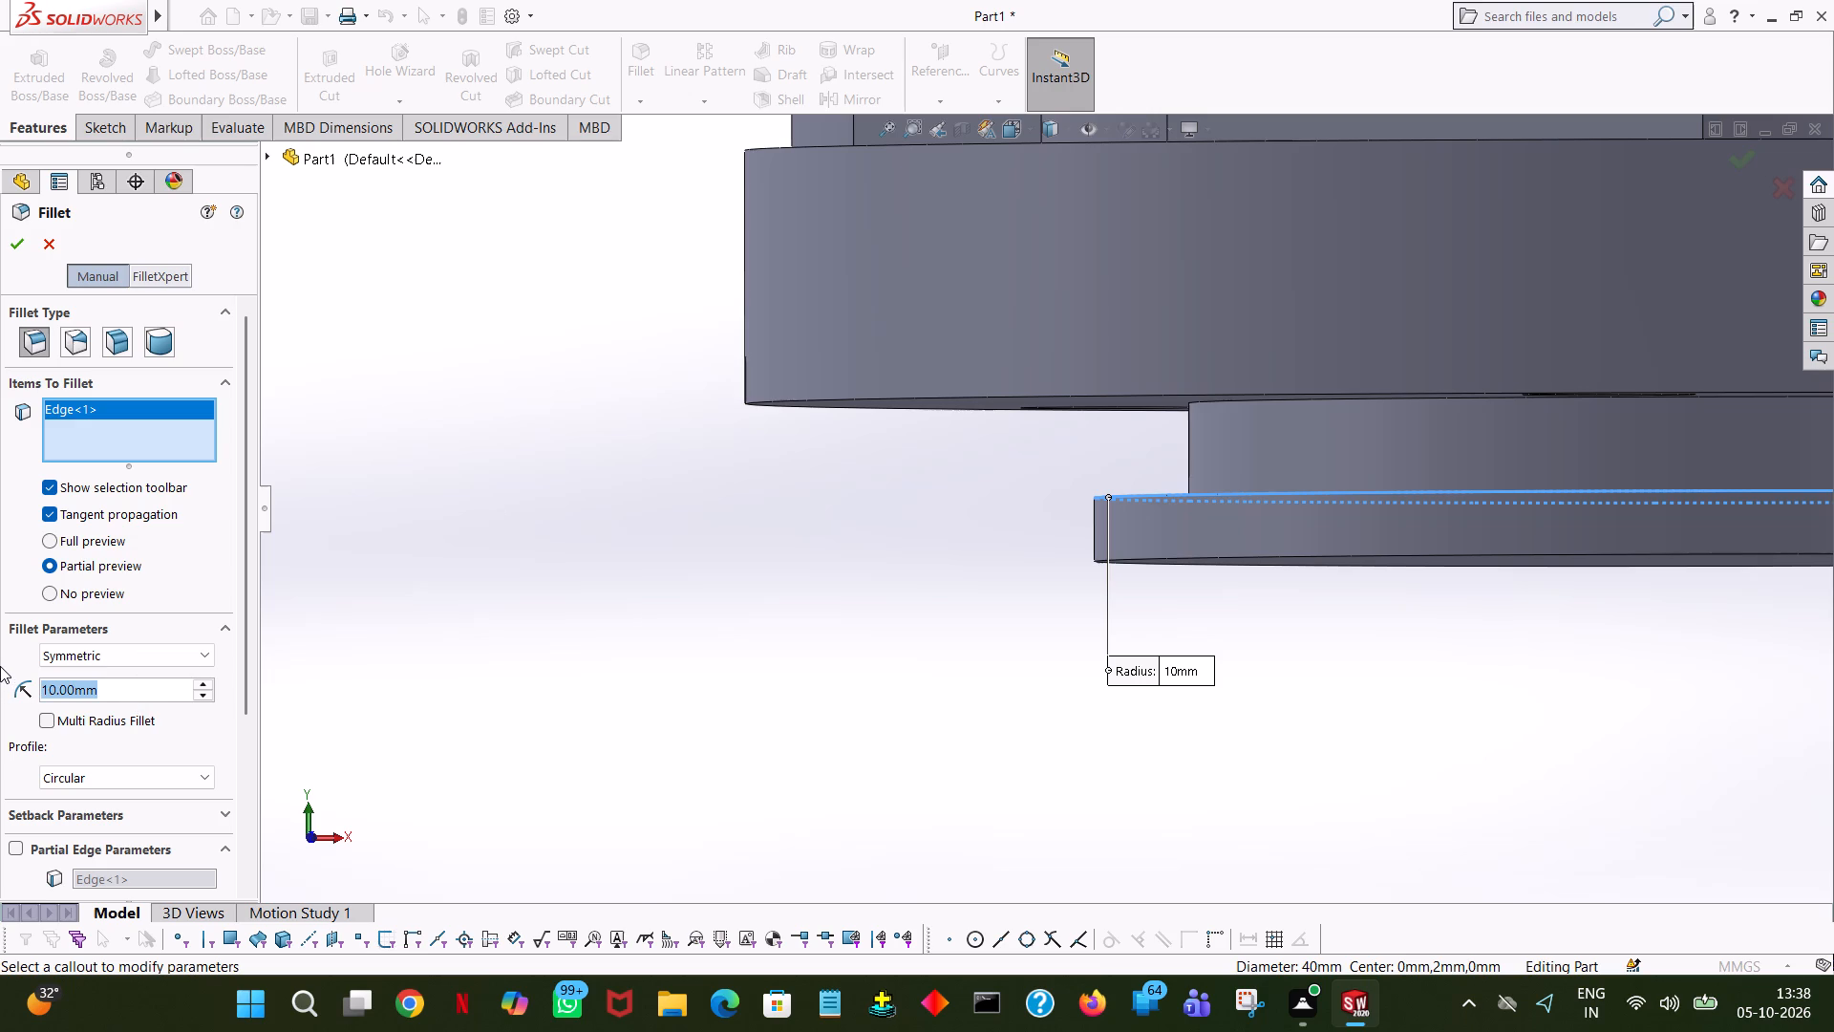
pyautogui.press('1')
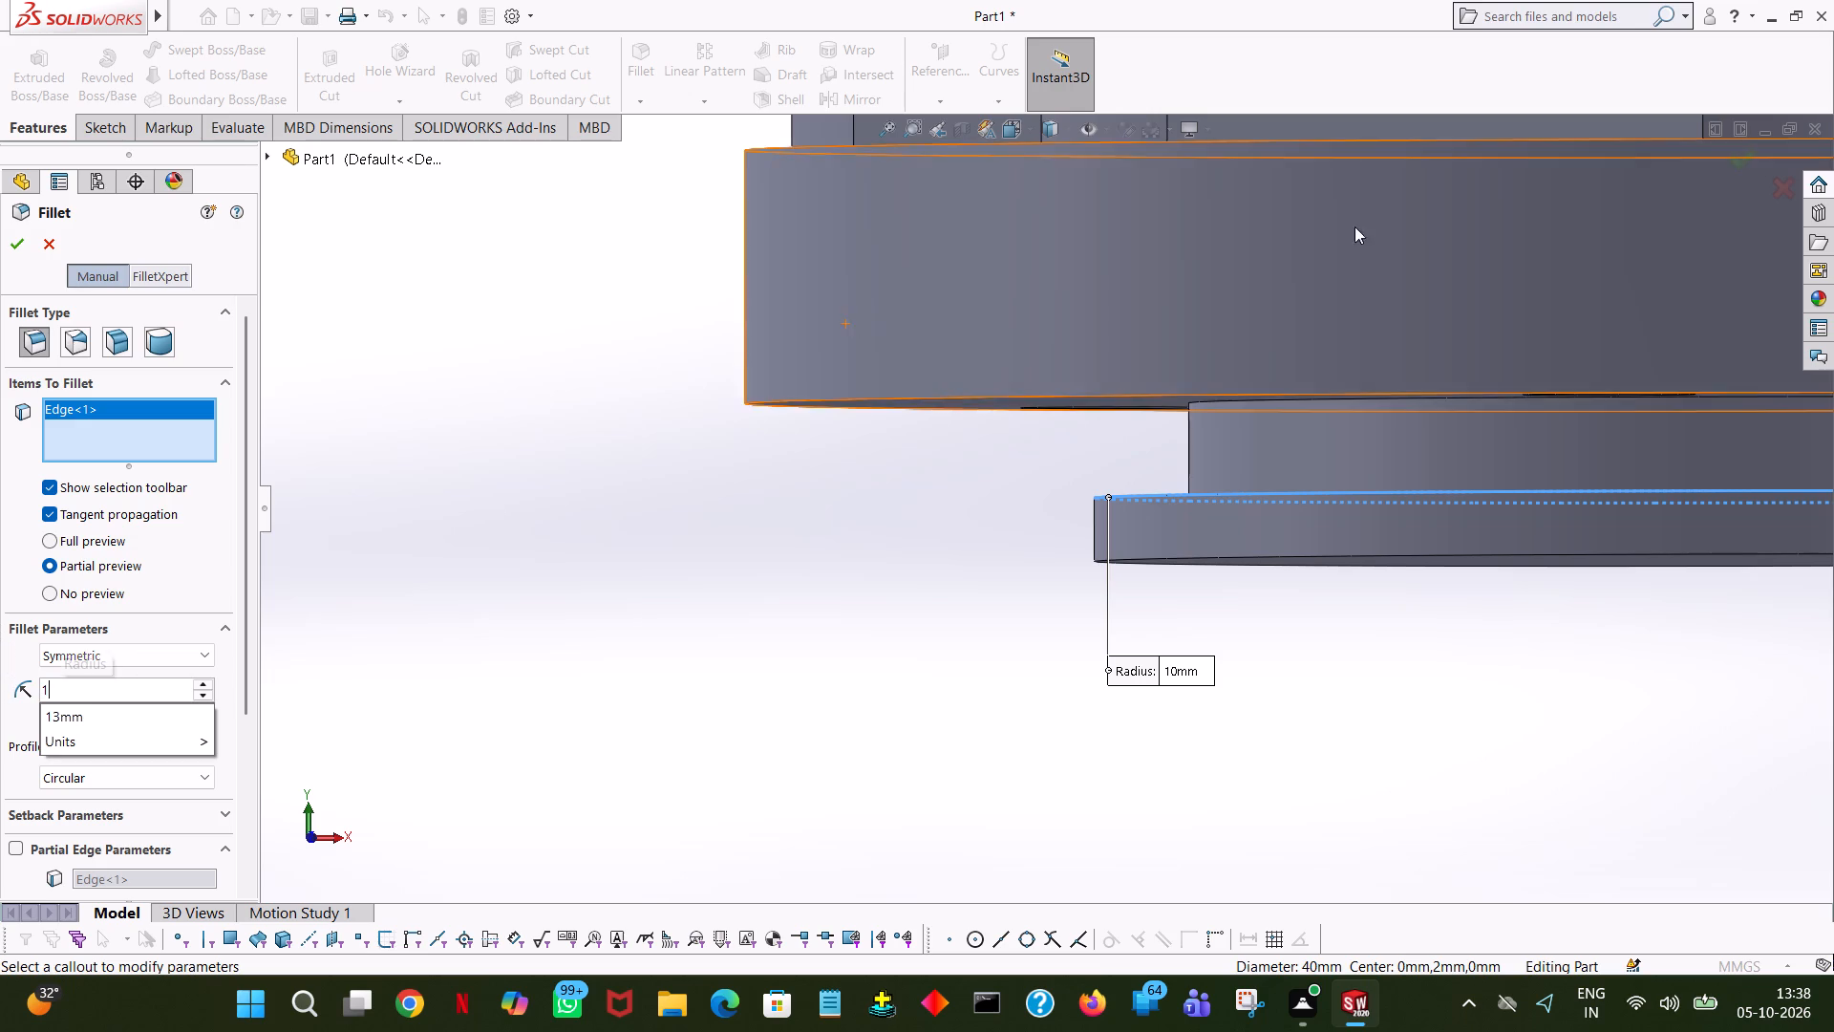
pyautogui.click(796, 763)
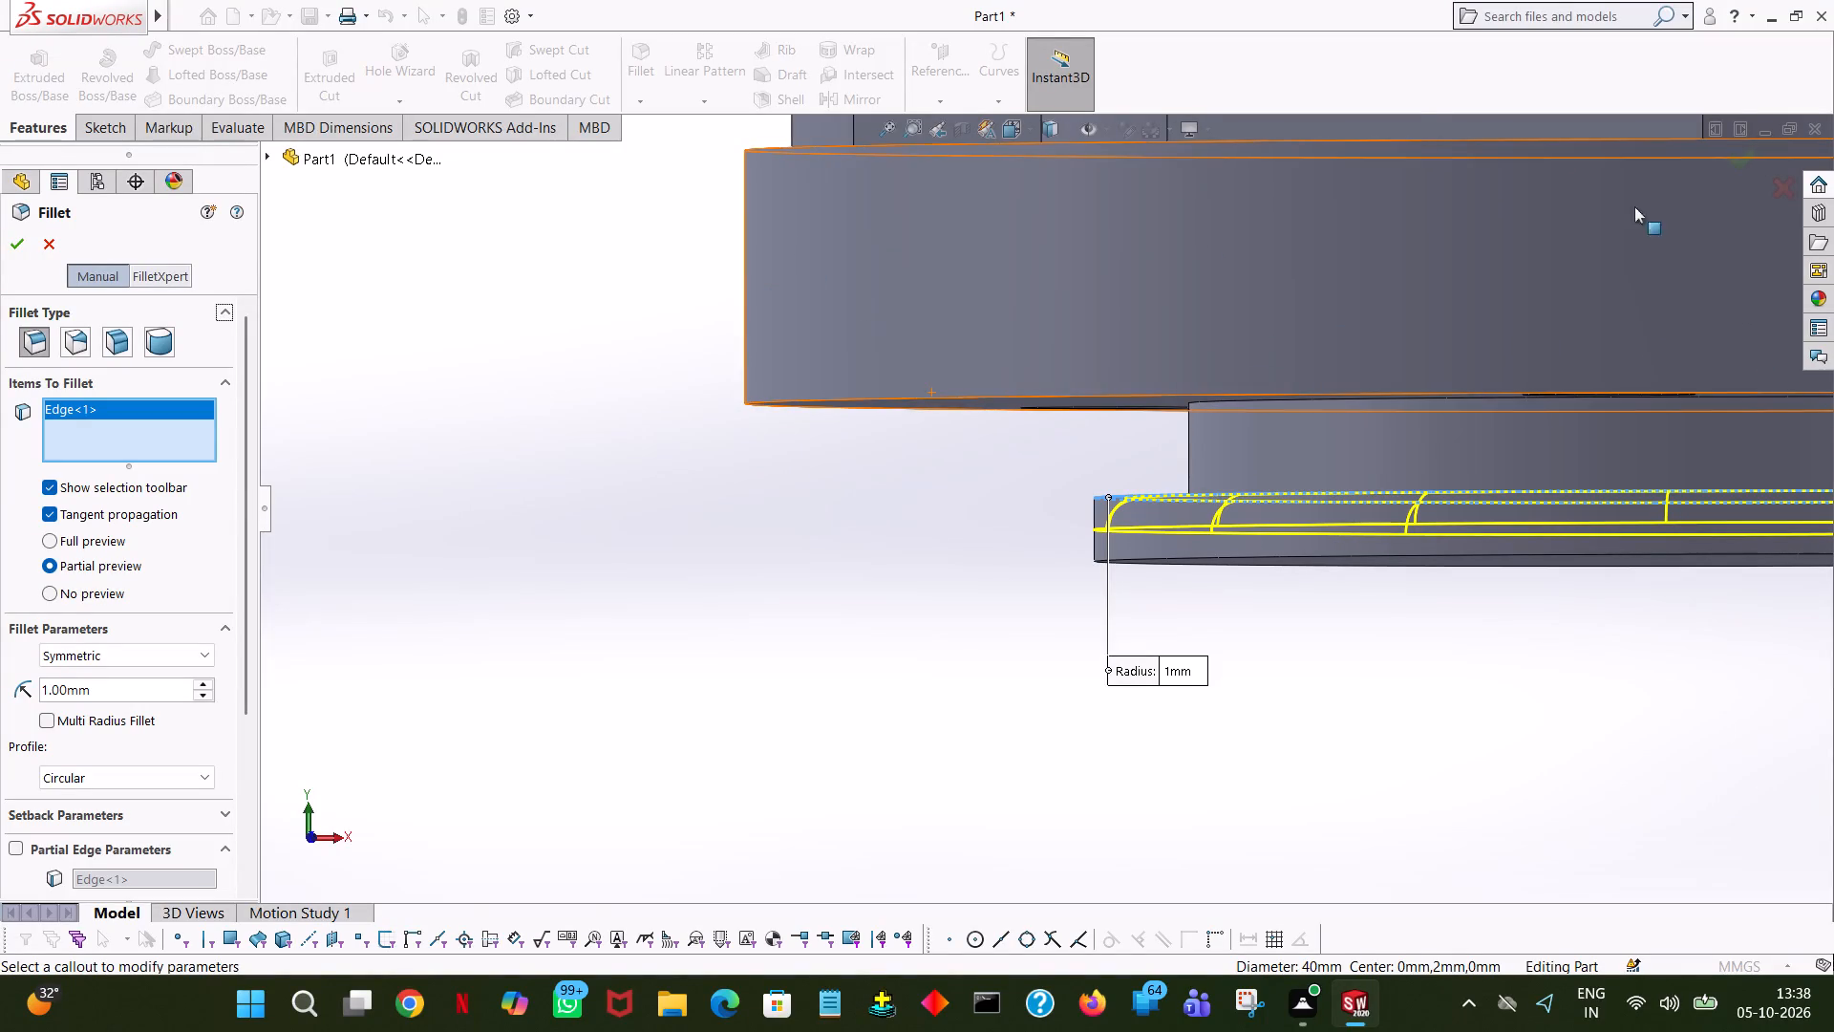
pyautogui.click(11, 242)
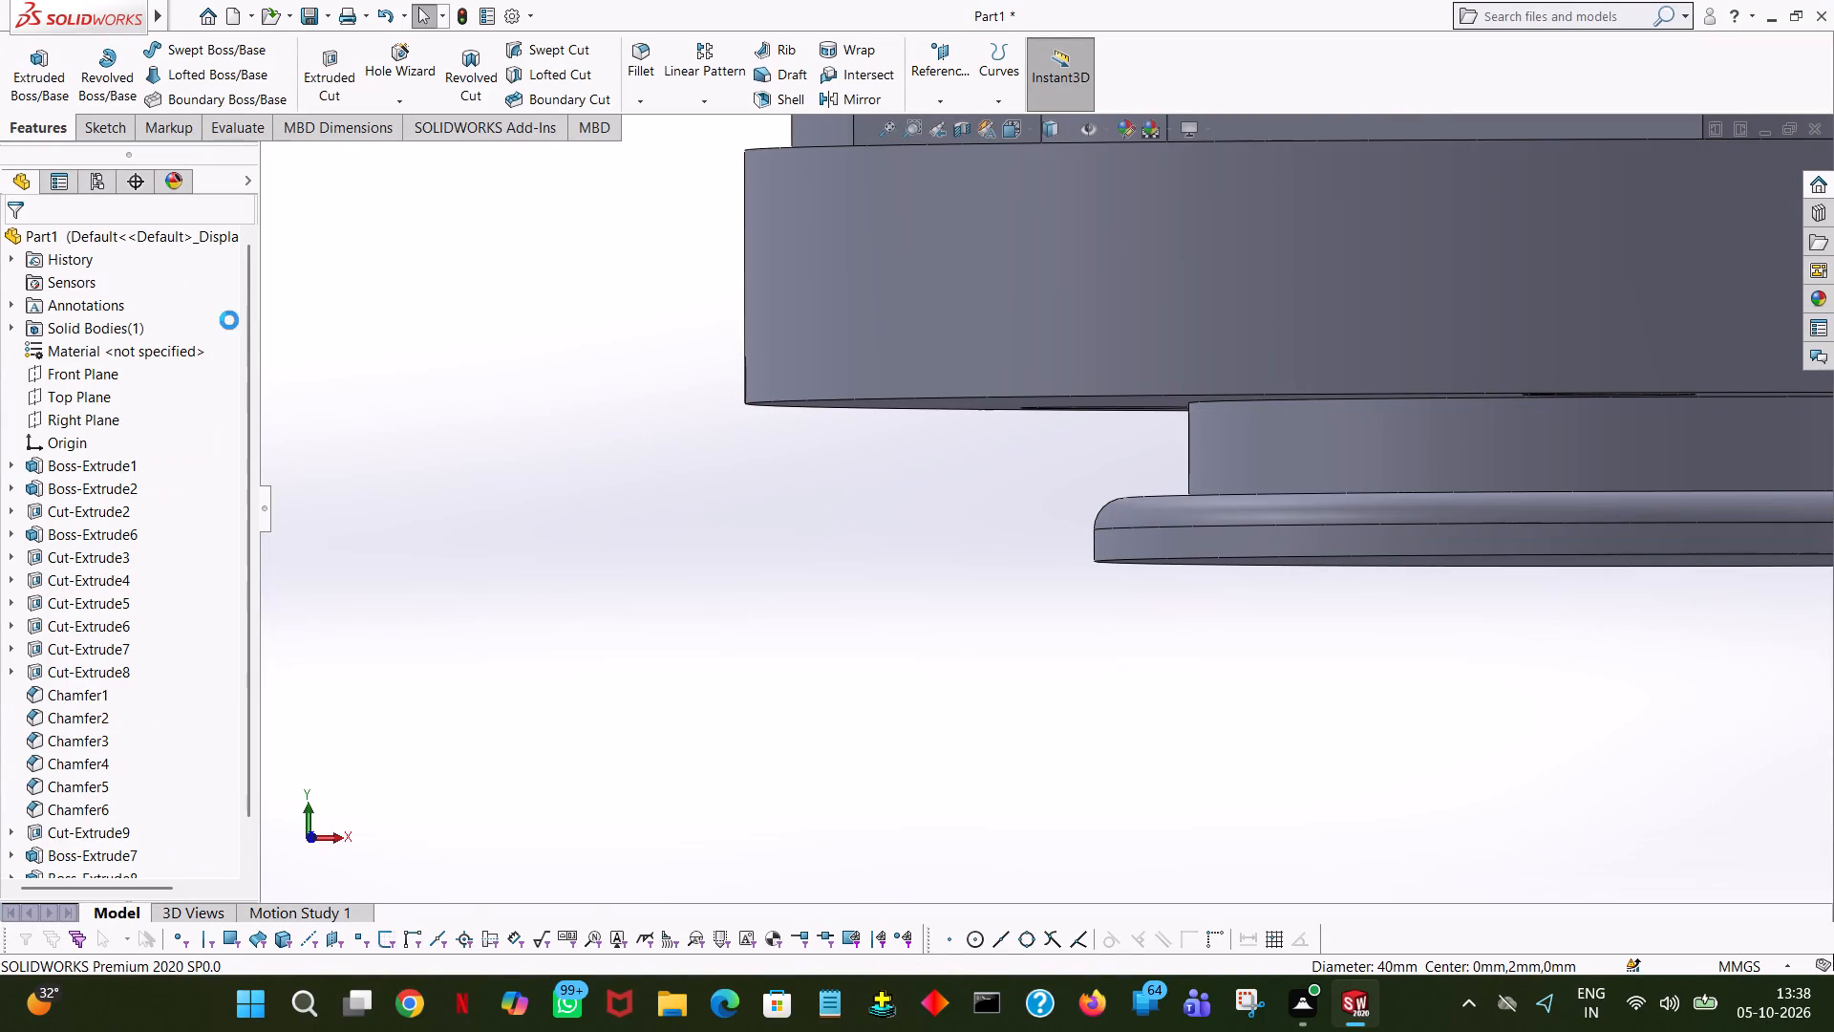
pyautogui.click(236, 328)
# Inspect the filleted flange and the whole hub from the side and from above.
pyautogui.moveTo(349, 421); pyautogui.dragTo(364, 432, button='middle')
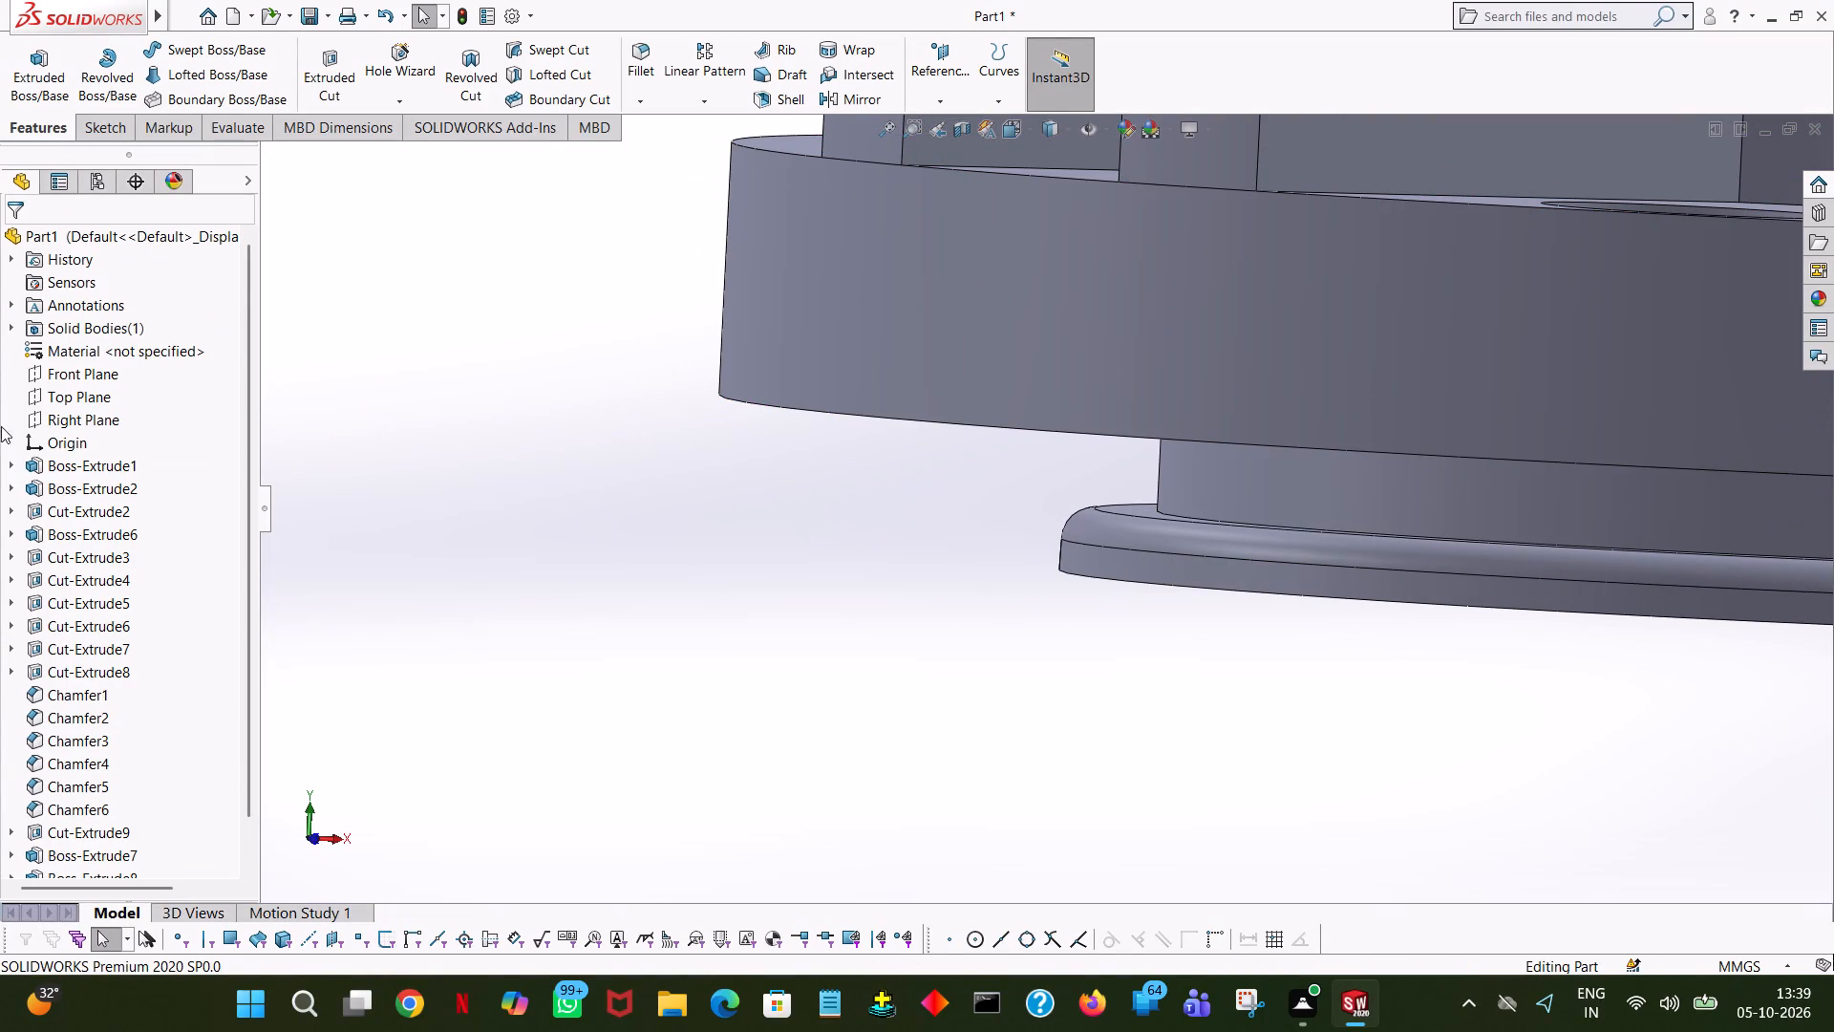
pyautogui.keyDown('ctrl'); pyautogui.scroll(4, 0, 204); pyautogui.keyUp('ctrl')
pyautogui.keyDown('ctrl'); pyautogui.scroll(4, 1143, 508); pyautogui.keyUp('ctrl')
pyautogui.keyDown('ctrl'); pyautogui.scroll(1, 1301, 648); pyautogui.keyUp('ctrl')
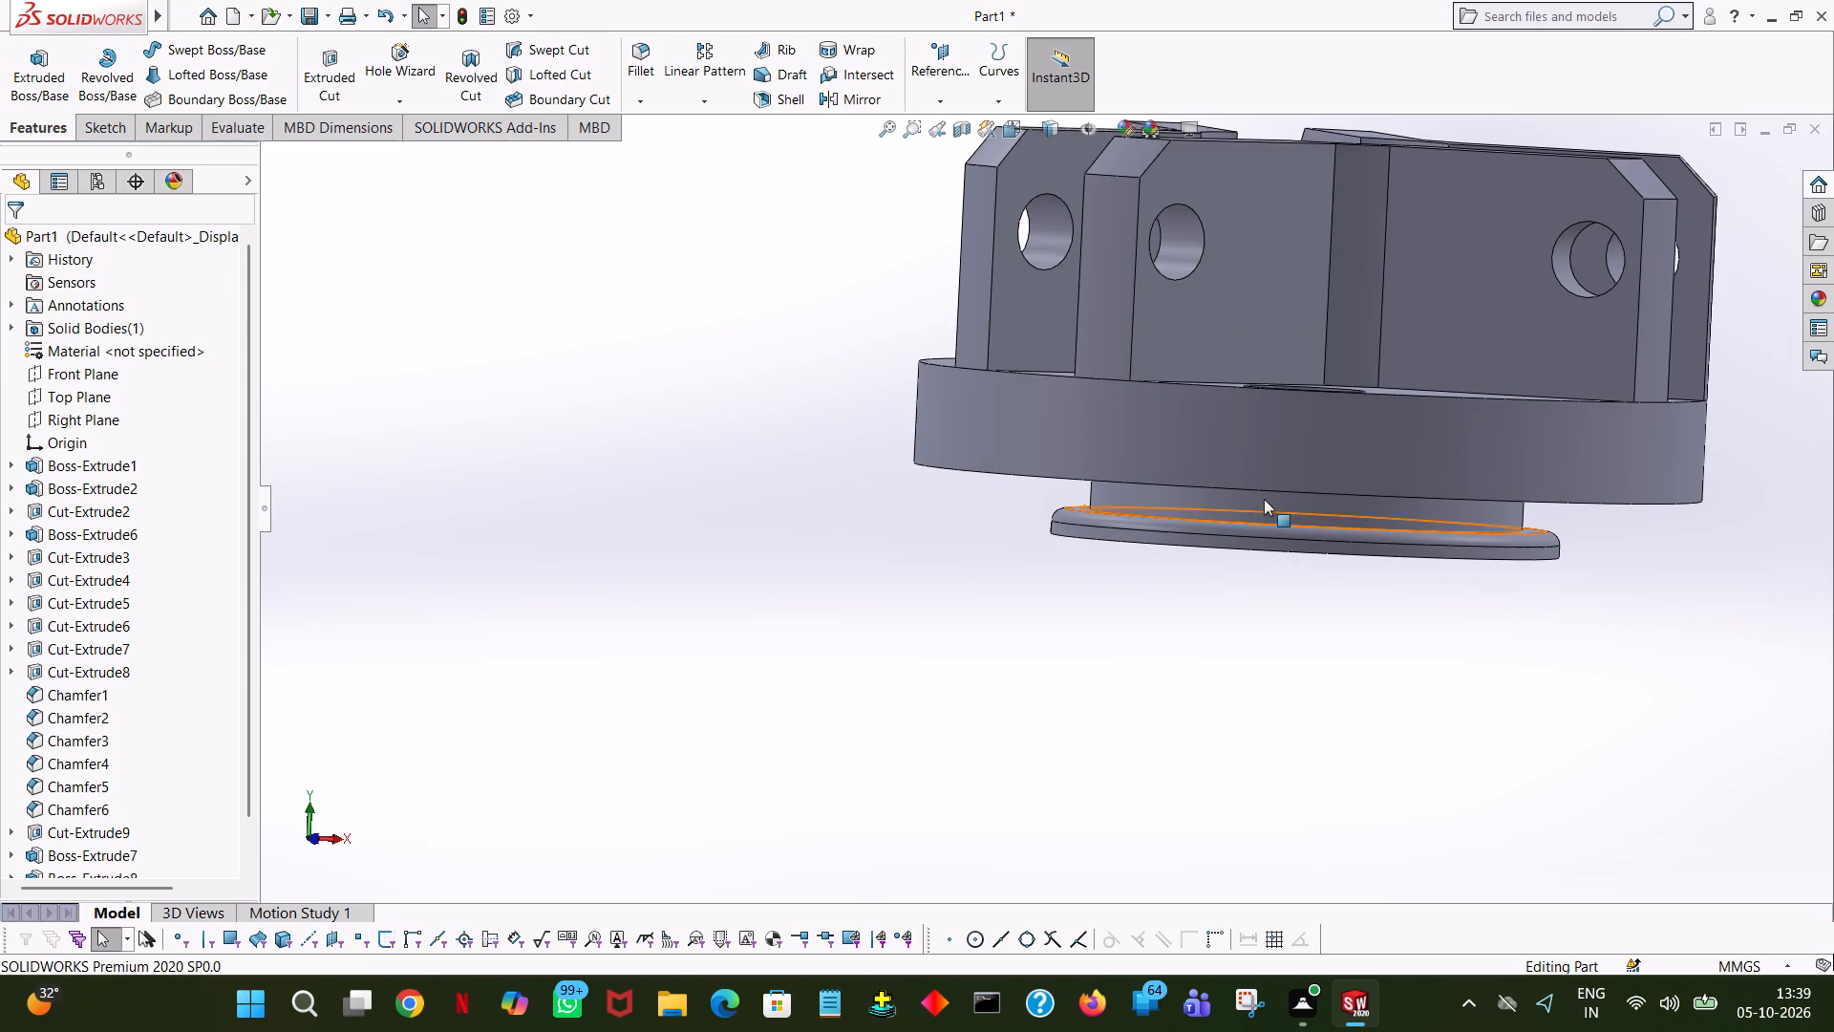
pyautogui.keyDown('ctrl'); pyautogui.scroll(1, 1264, 499); pyautogui.keyUp('ctrl')
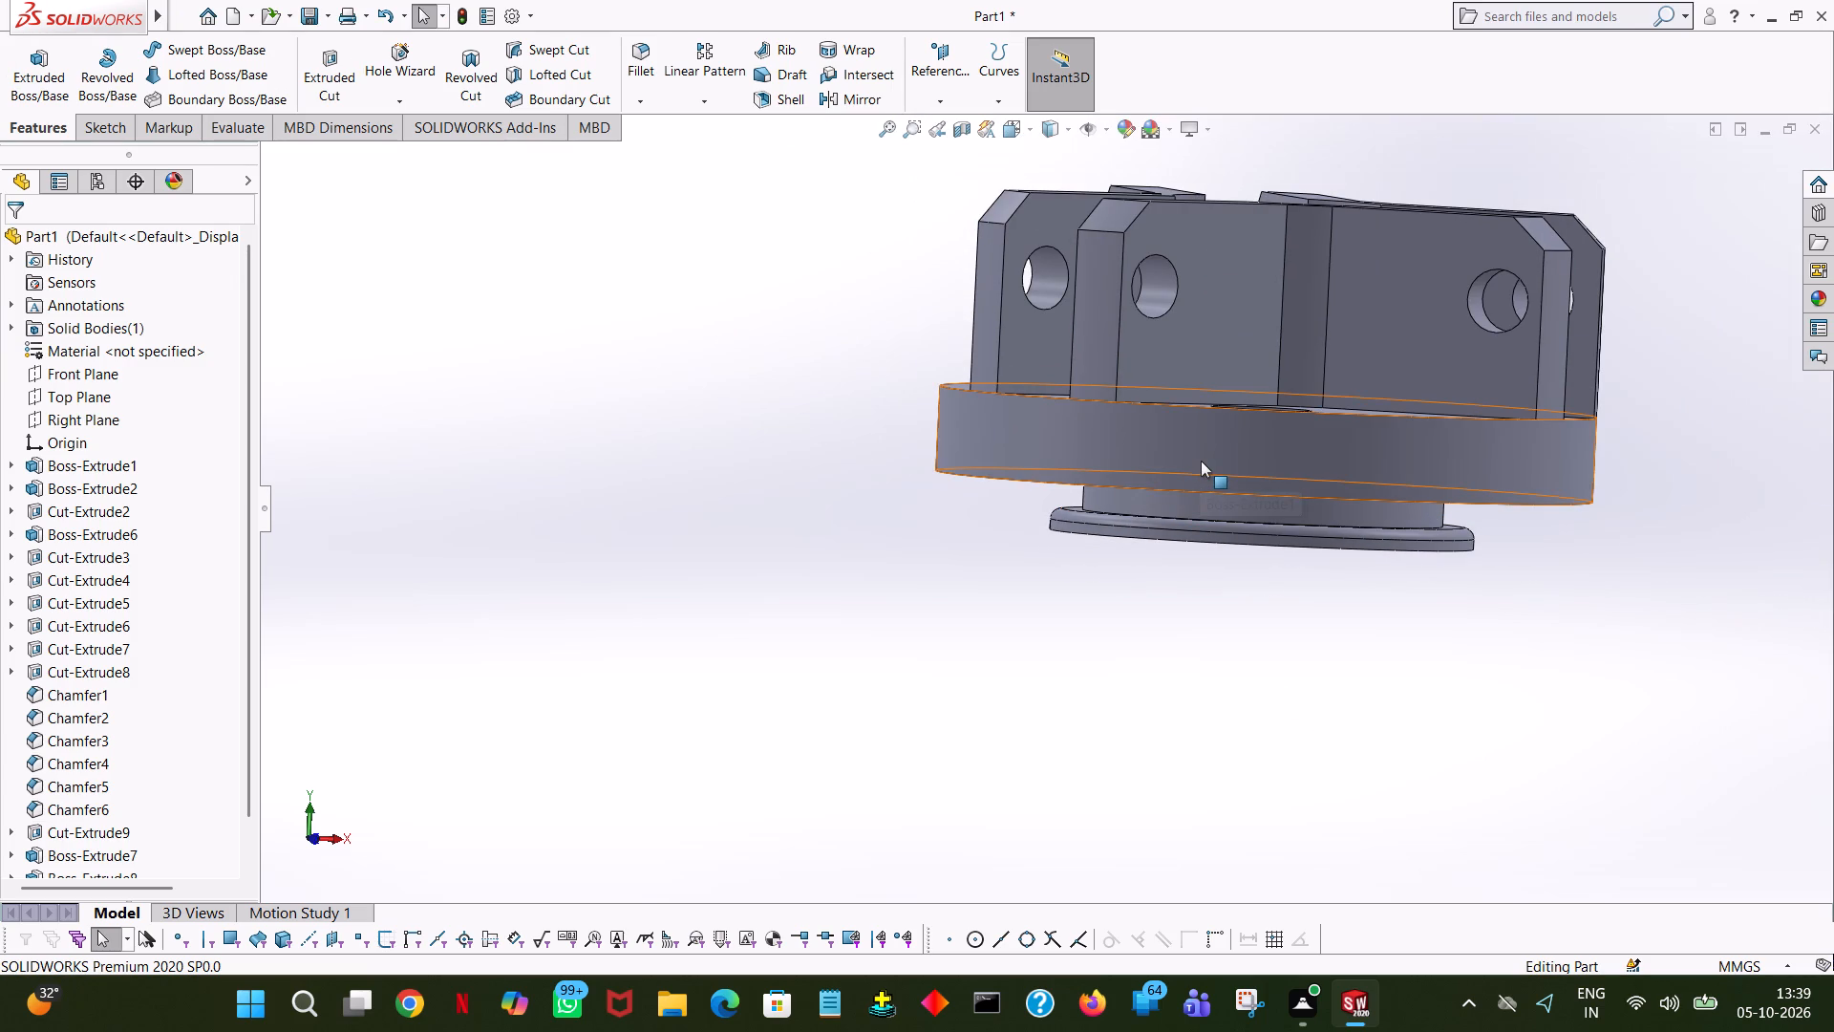
pyautogui.keyDown('ctrl'); pyautogui.scroll(-1, 1269, 457); pyautogui.keyUp('ctrl')
pyautogui.keyDown('ctrl'); pyautogui.scroll(-1, 1615, 539); pyautogui.keyUp('ctrl')
pyautogui.keyDown('ctrl'); pyautogui.scroll(2, 1587, 553); pyautogui.keyUp('ctrl')
pyautogui.click(1564, 600)
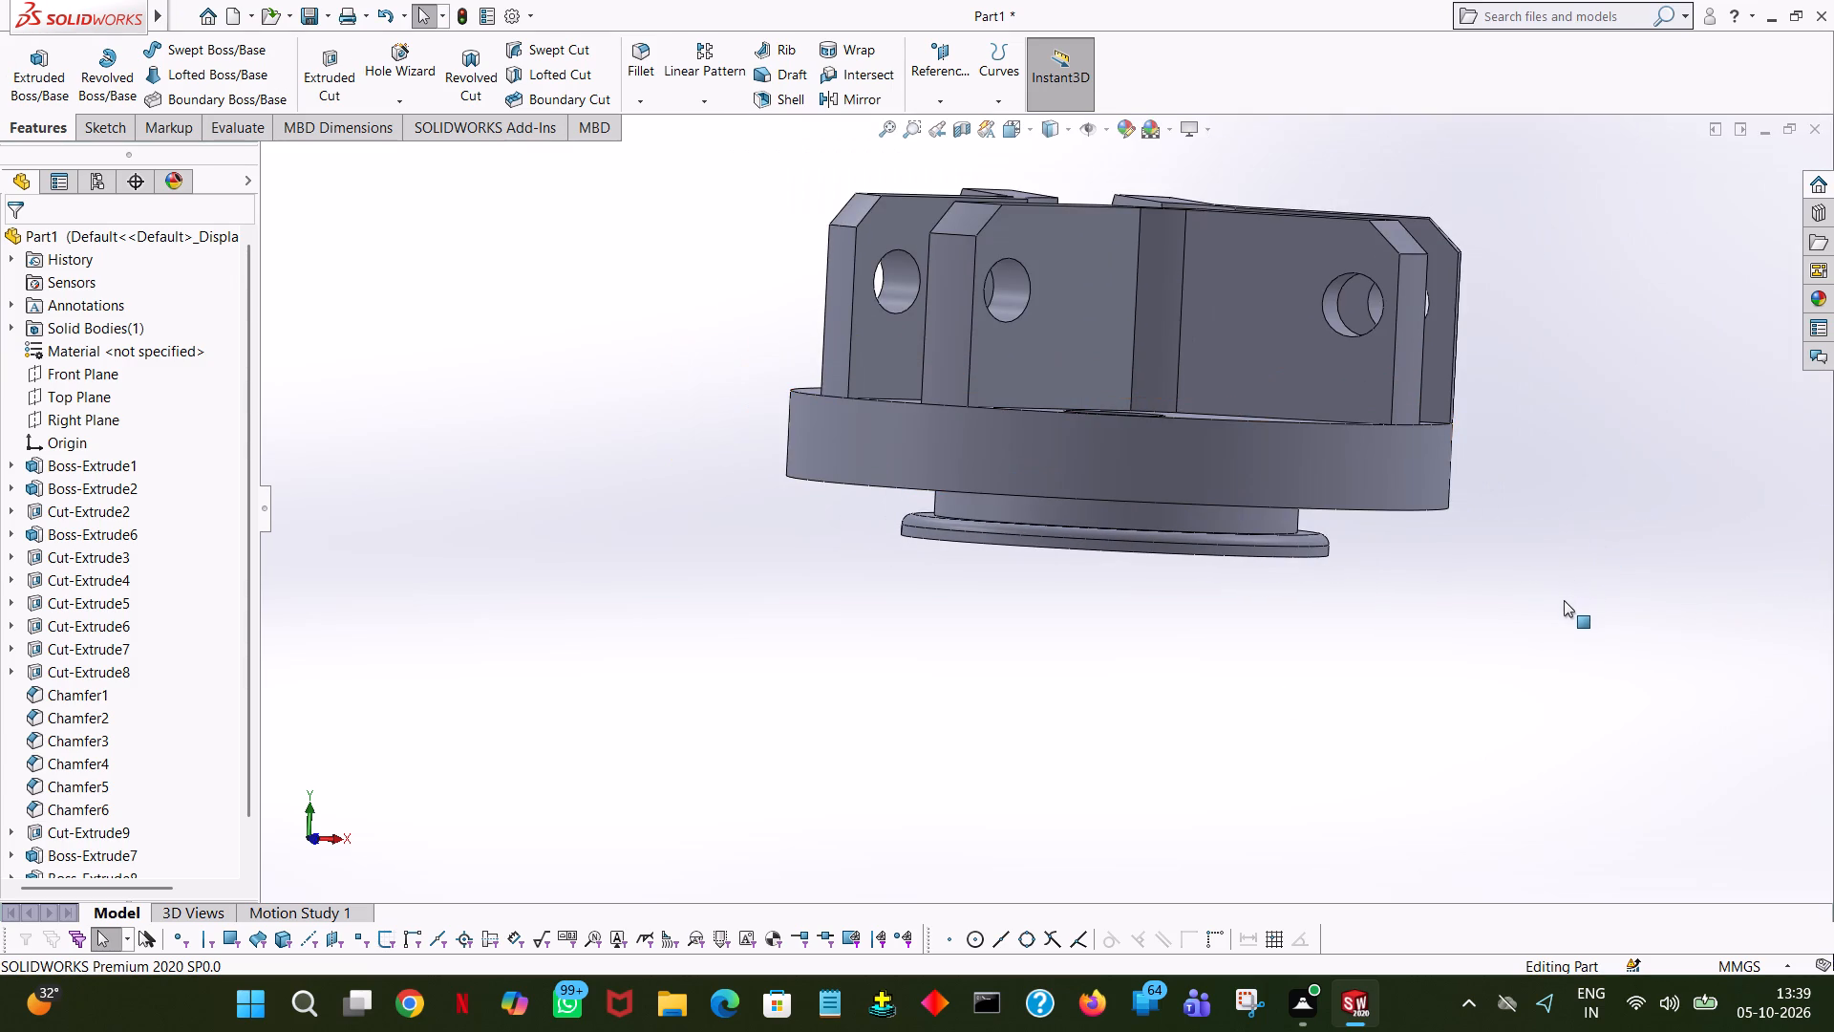
pyautogui.moveTo(1563, 599); pyautogui.dragTo(1531, 479, button='middle')
pyautogui.moveTo(1537, 548); pyautogui.dragTo(1543, 772, button='middle')
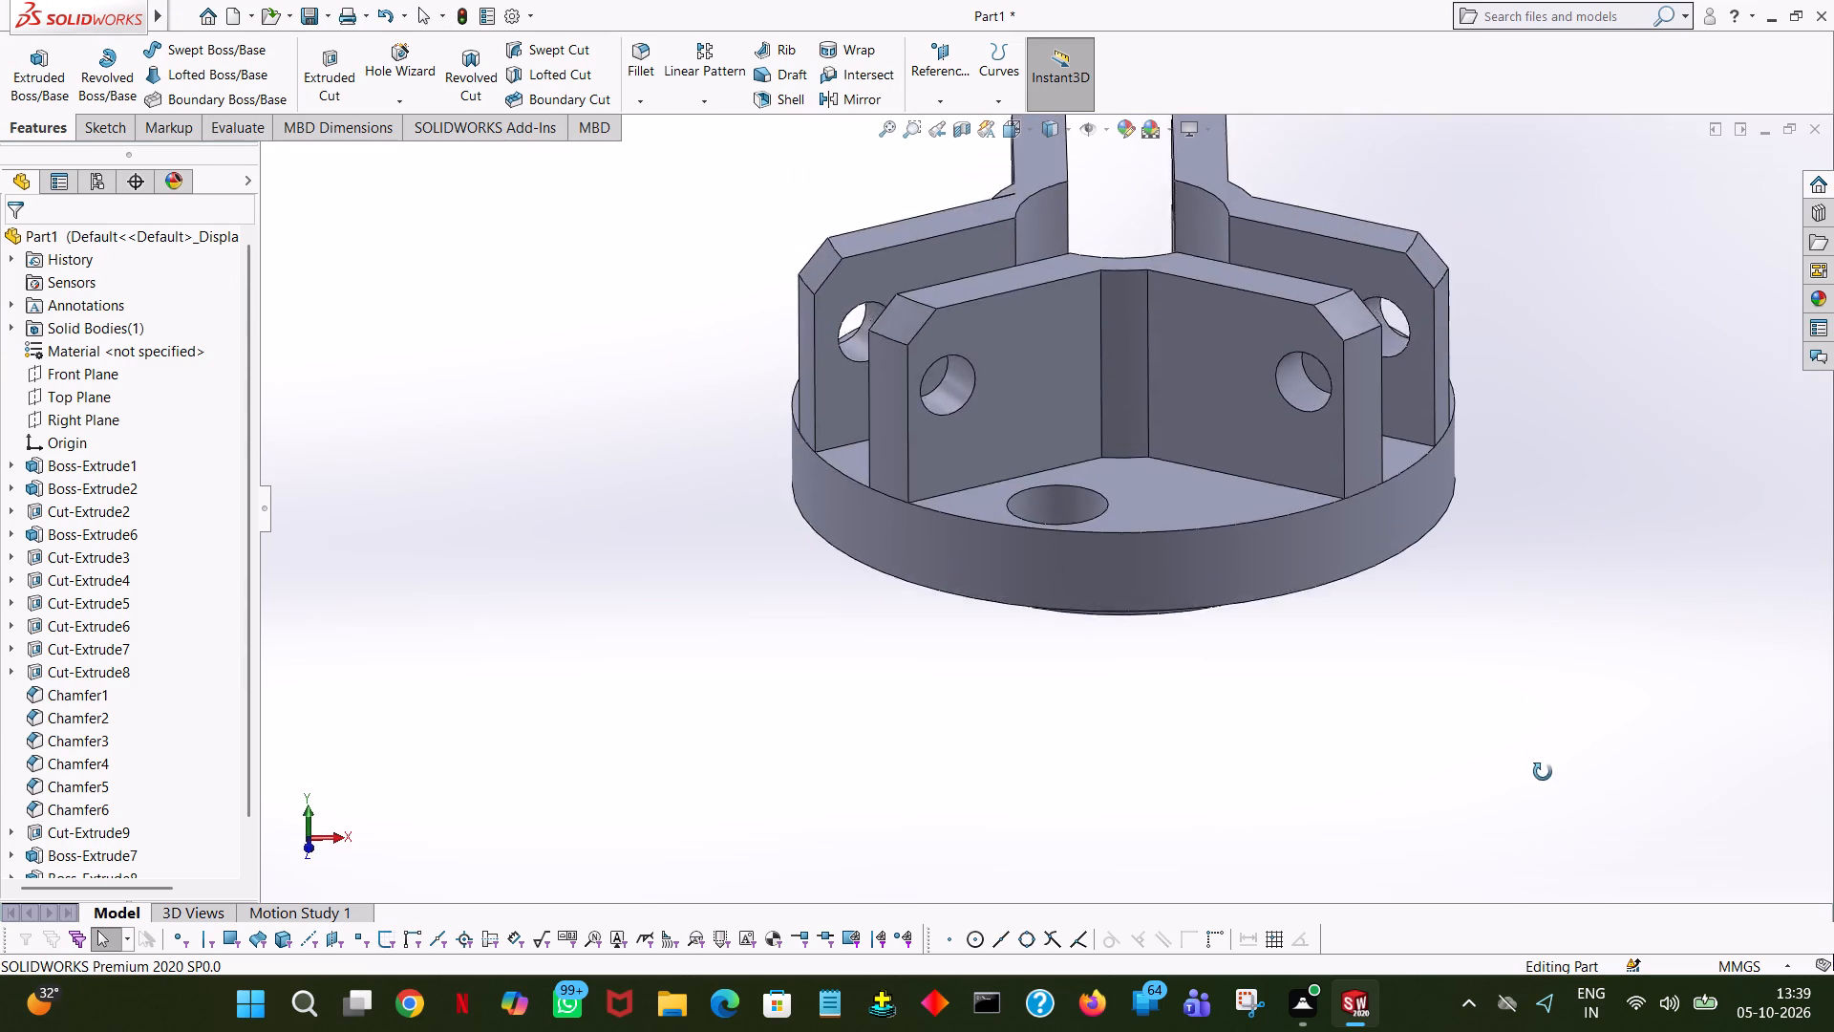
# Start an Extruded Cut on the round recess floor between the jaws and sketch an origin-centred circle of 8 mm radius.
pyautogui.moveTo(1543, 772); pyautogui.dragTo(1546, 998, button='middle')
pyautogui.moveTo(1630, 540); pyautogui.dragTo(1639, 637, button='middle')
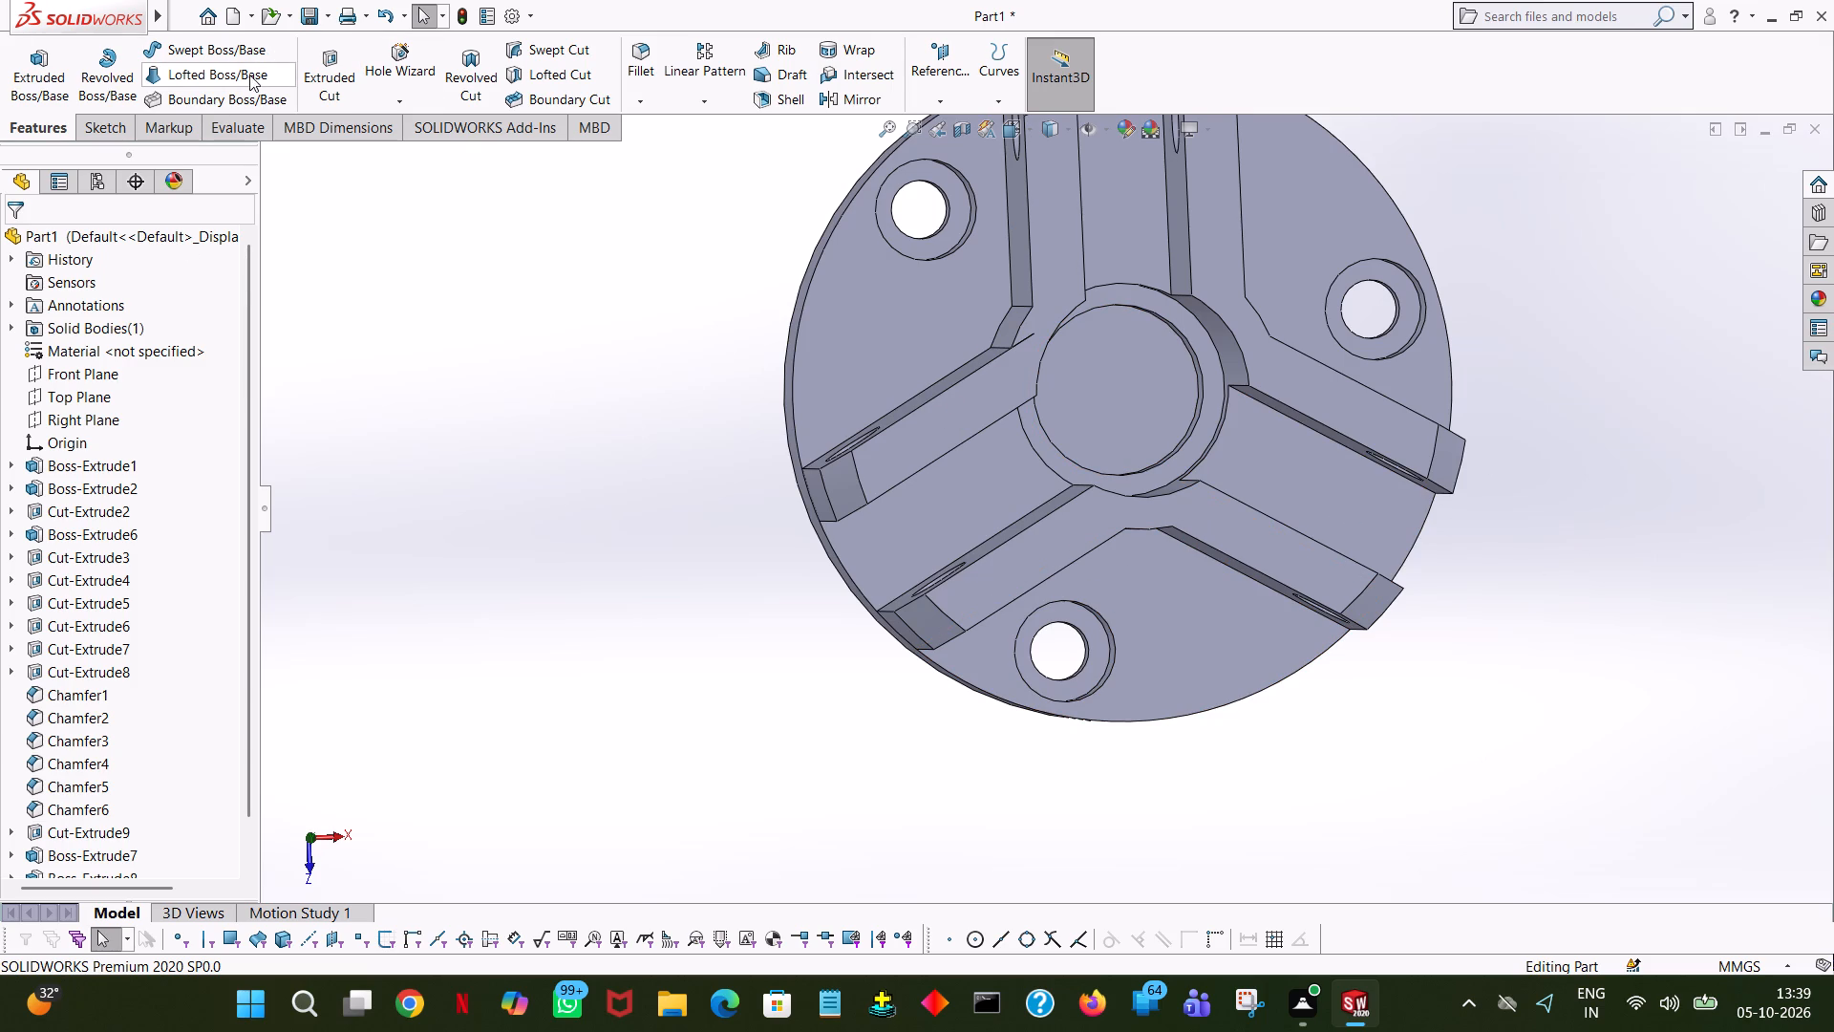
pyautogui.click(312, 77)
pyautogui.click(1096, 370)
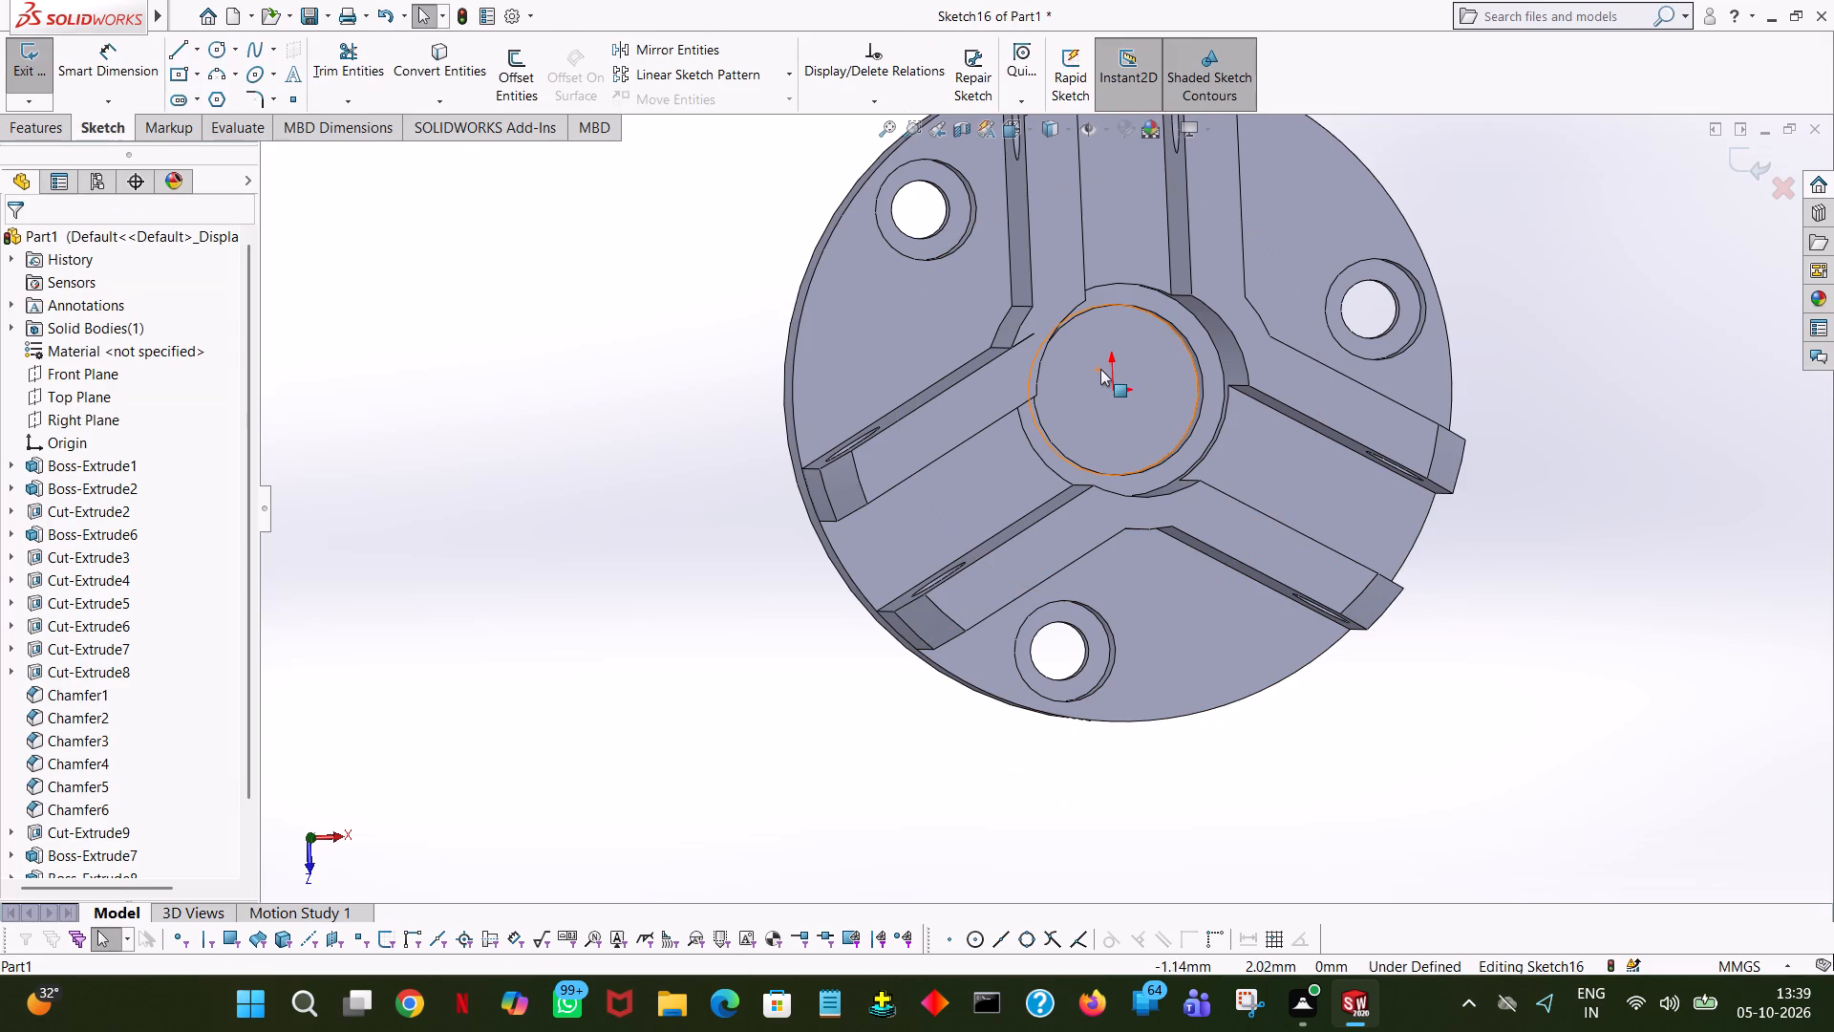
pyautogui.press('space')
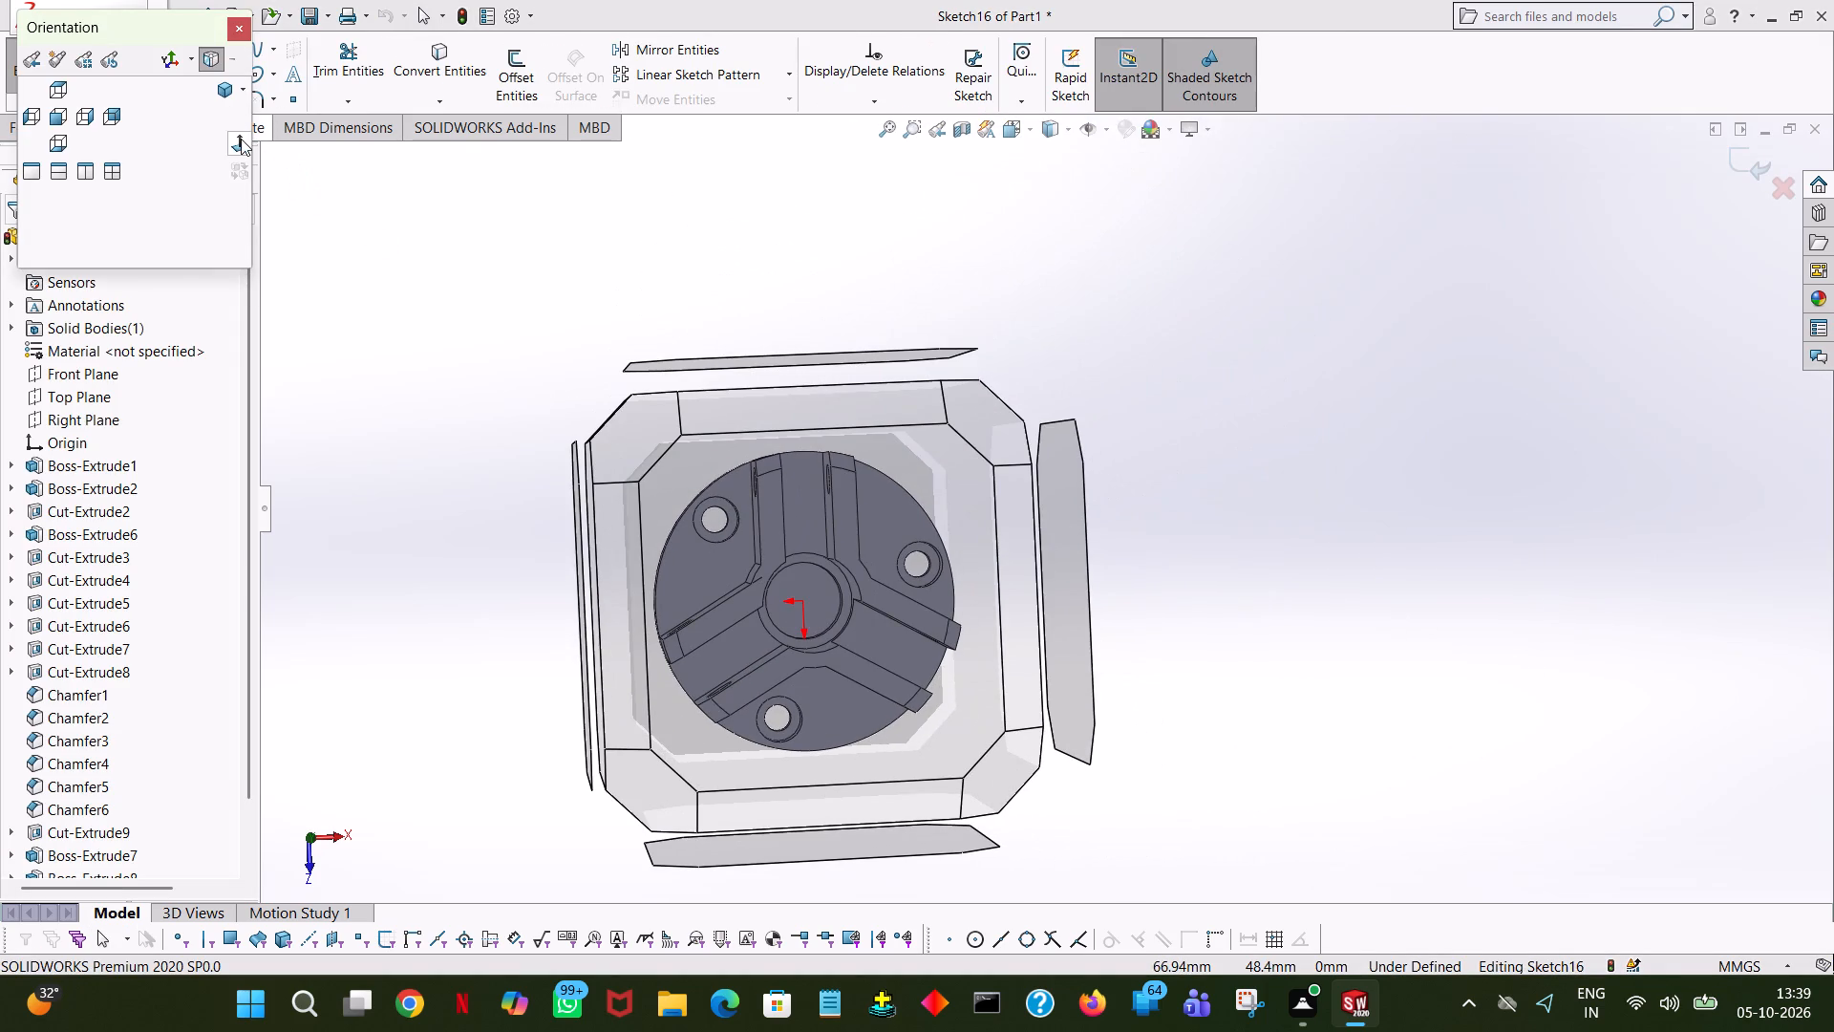
pyautogui.click(241, 139)
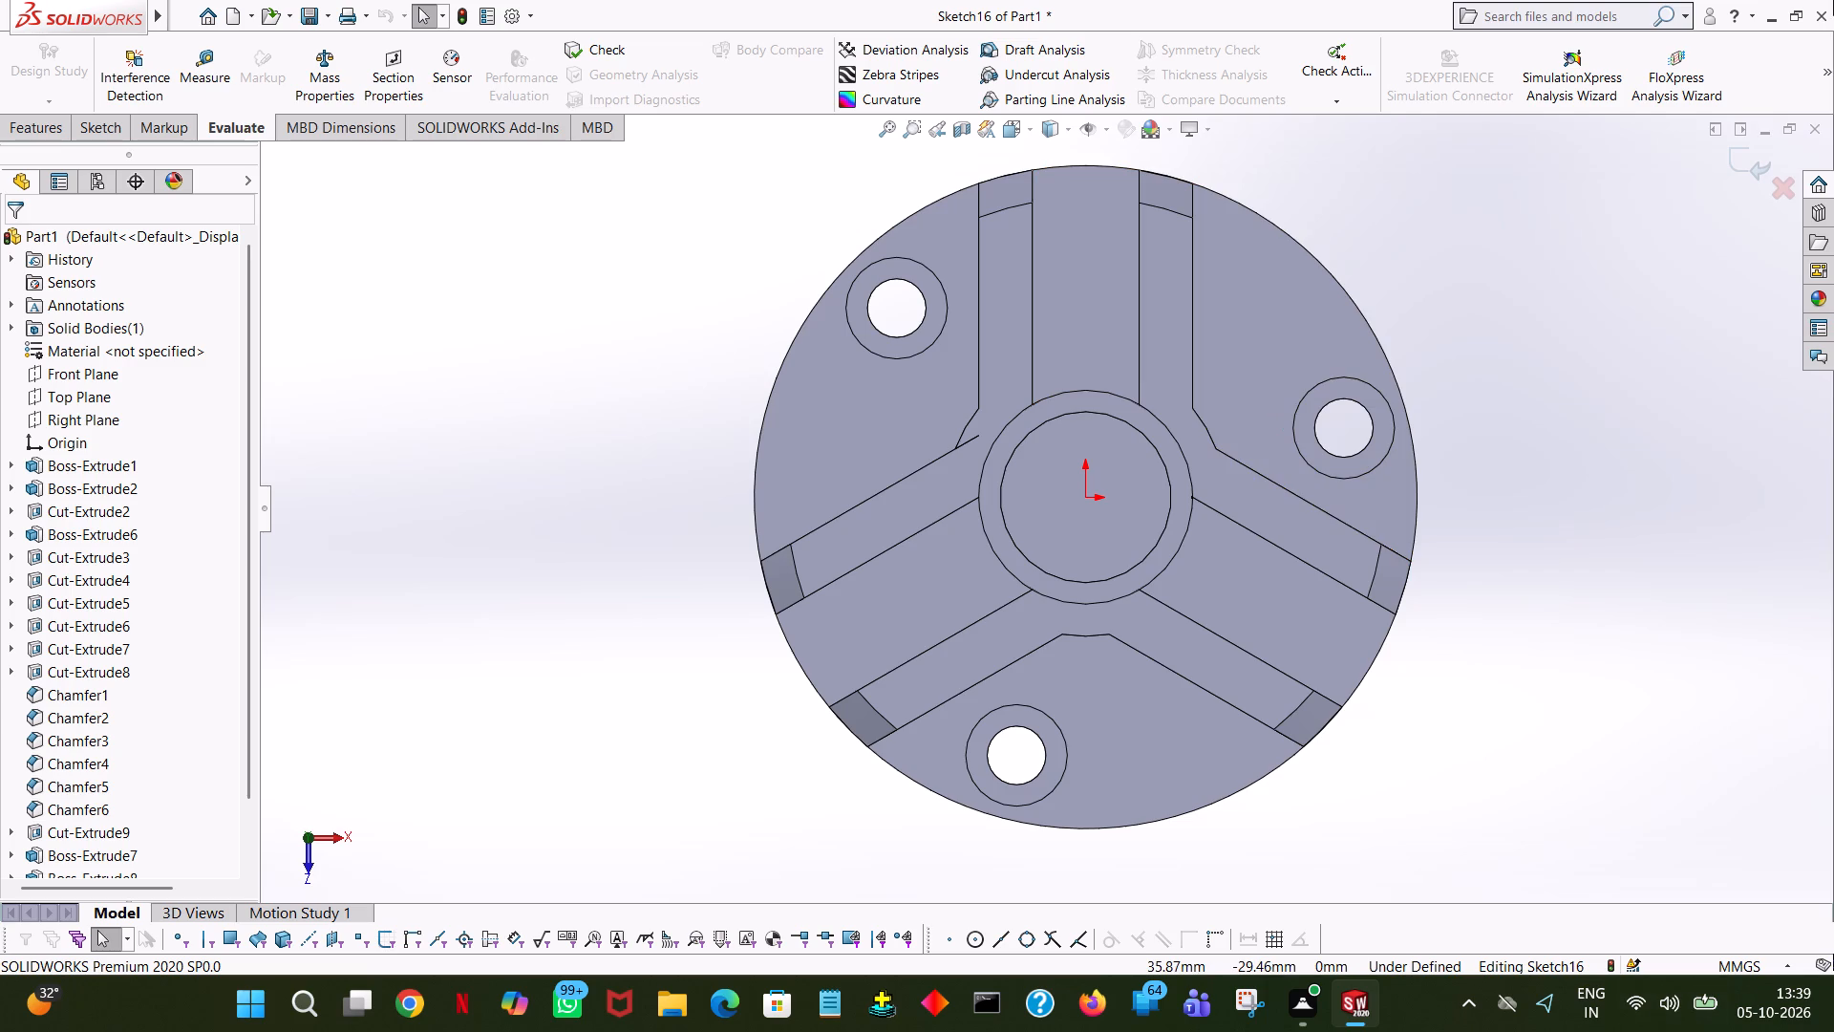
pyautogui.click(123, 121)
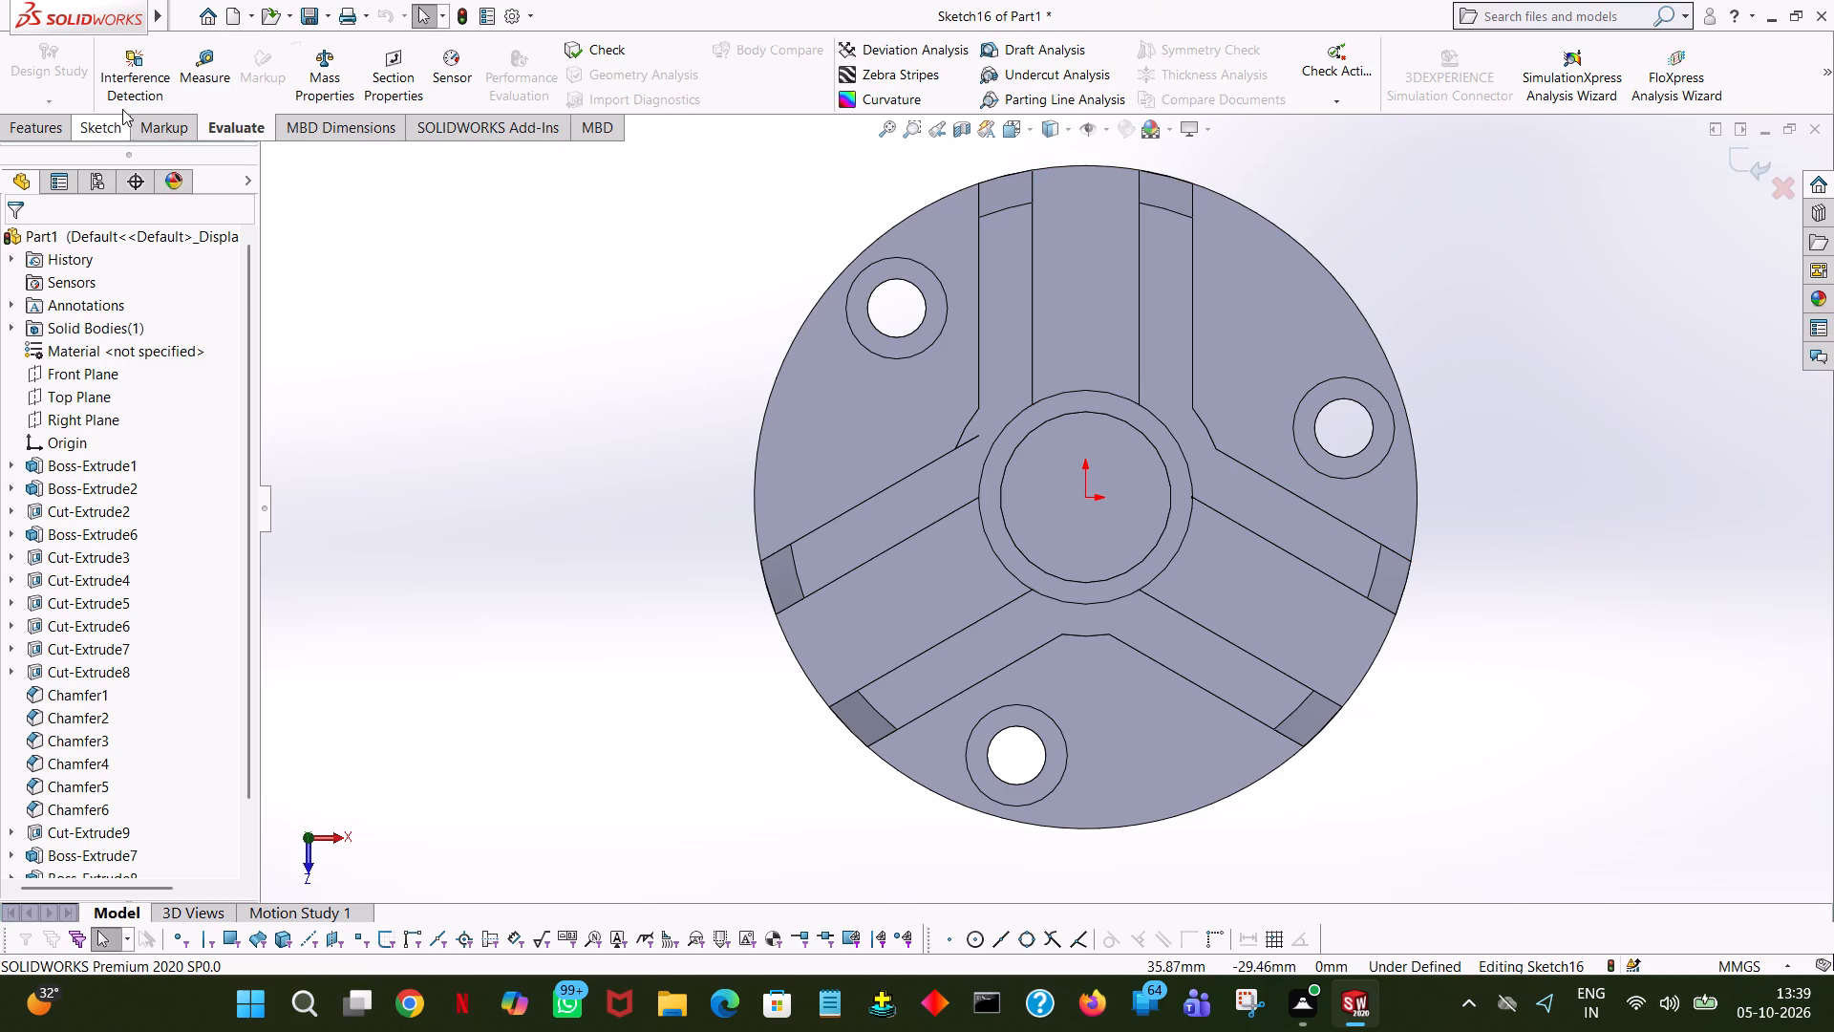
pyautogui.click(210, 49)
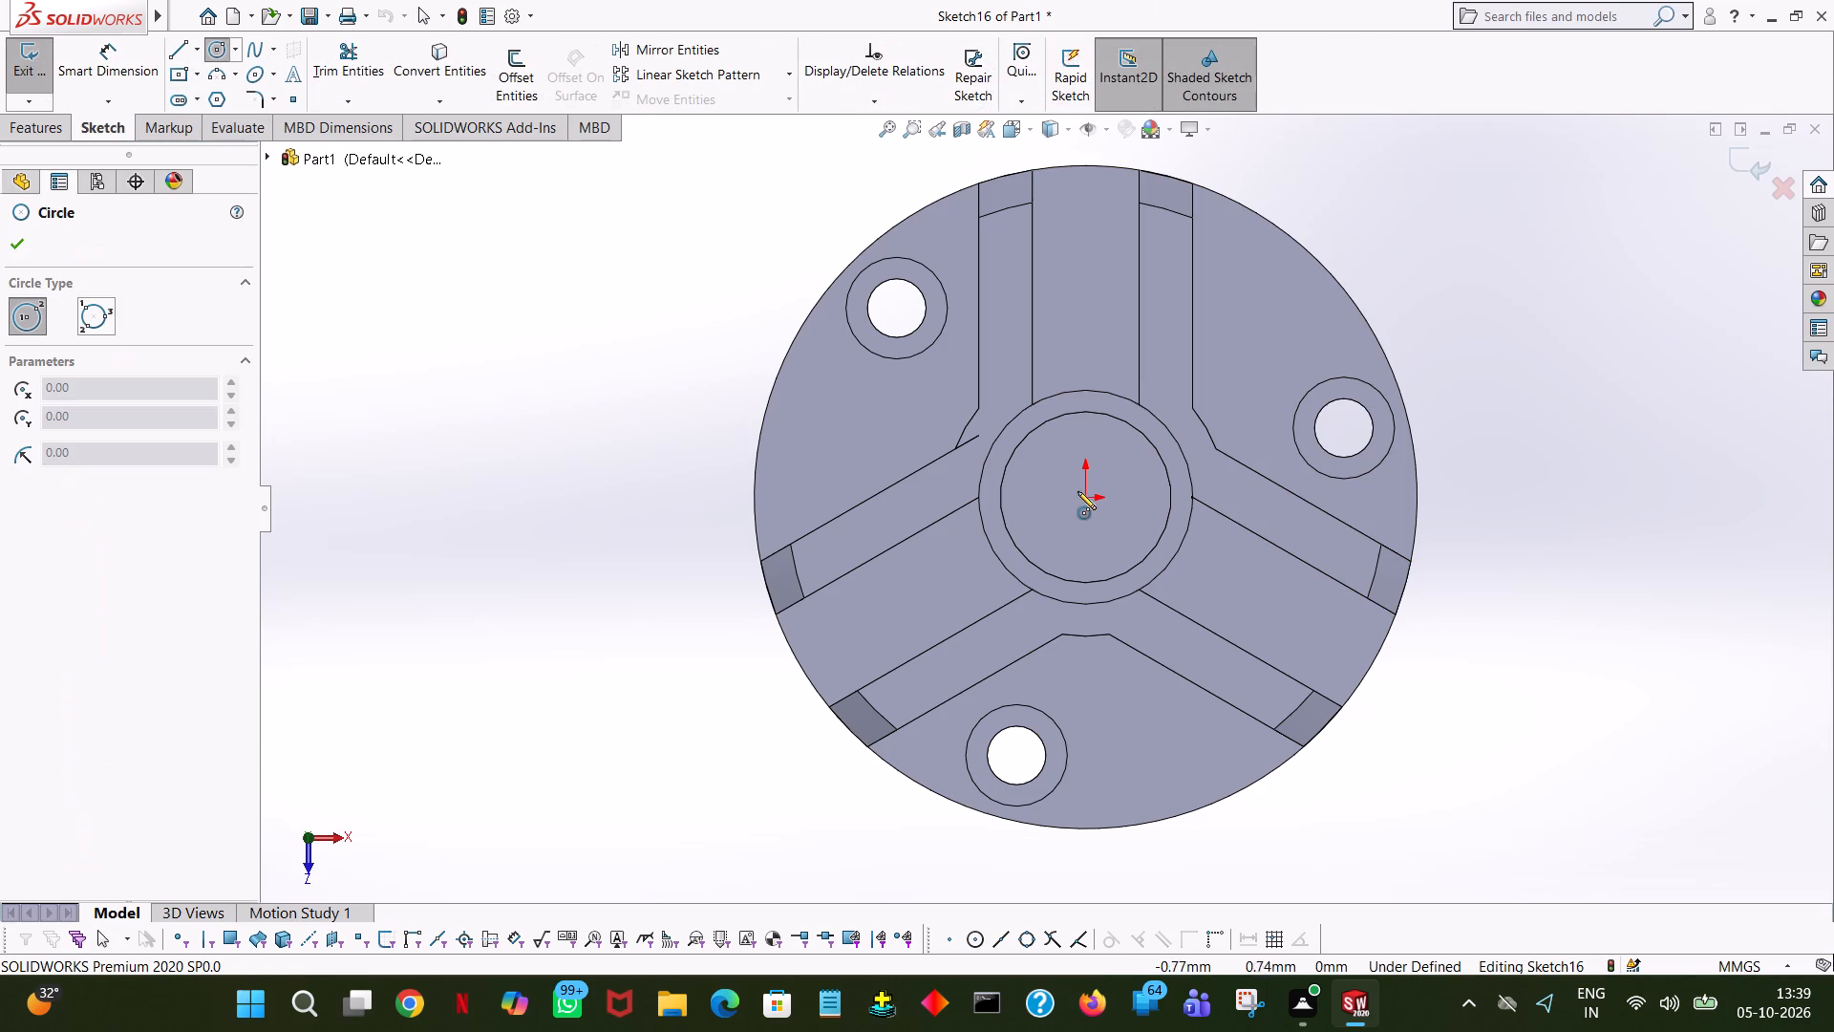
pyautogui.click(1085, 498)
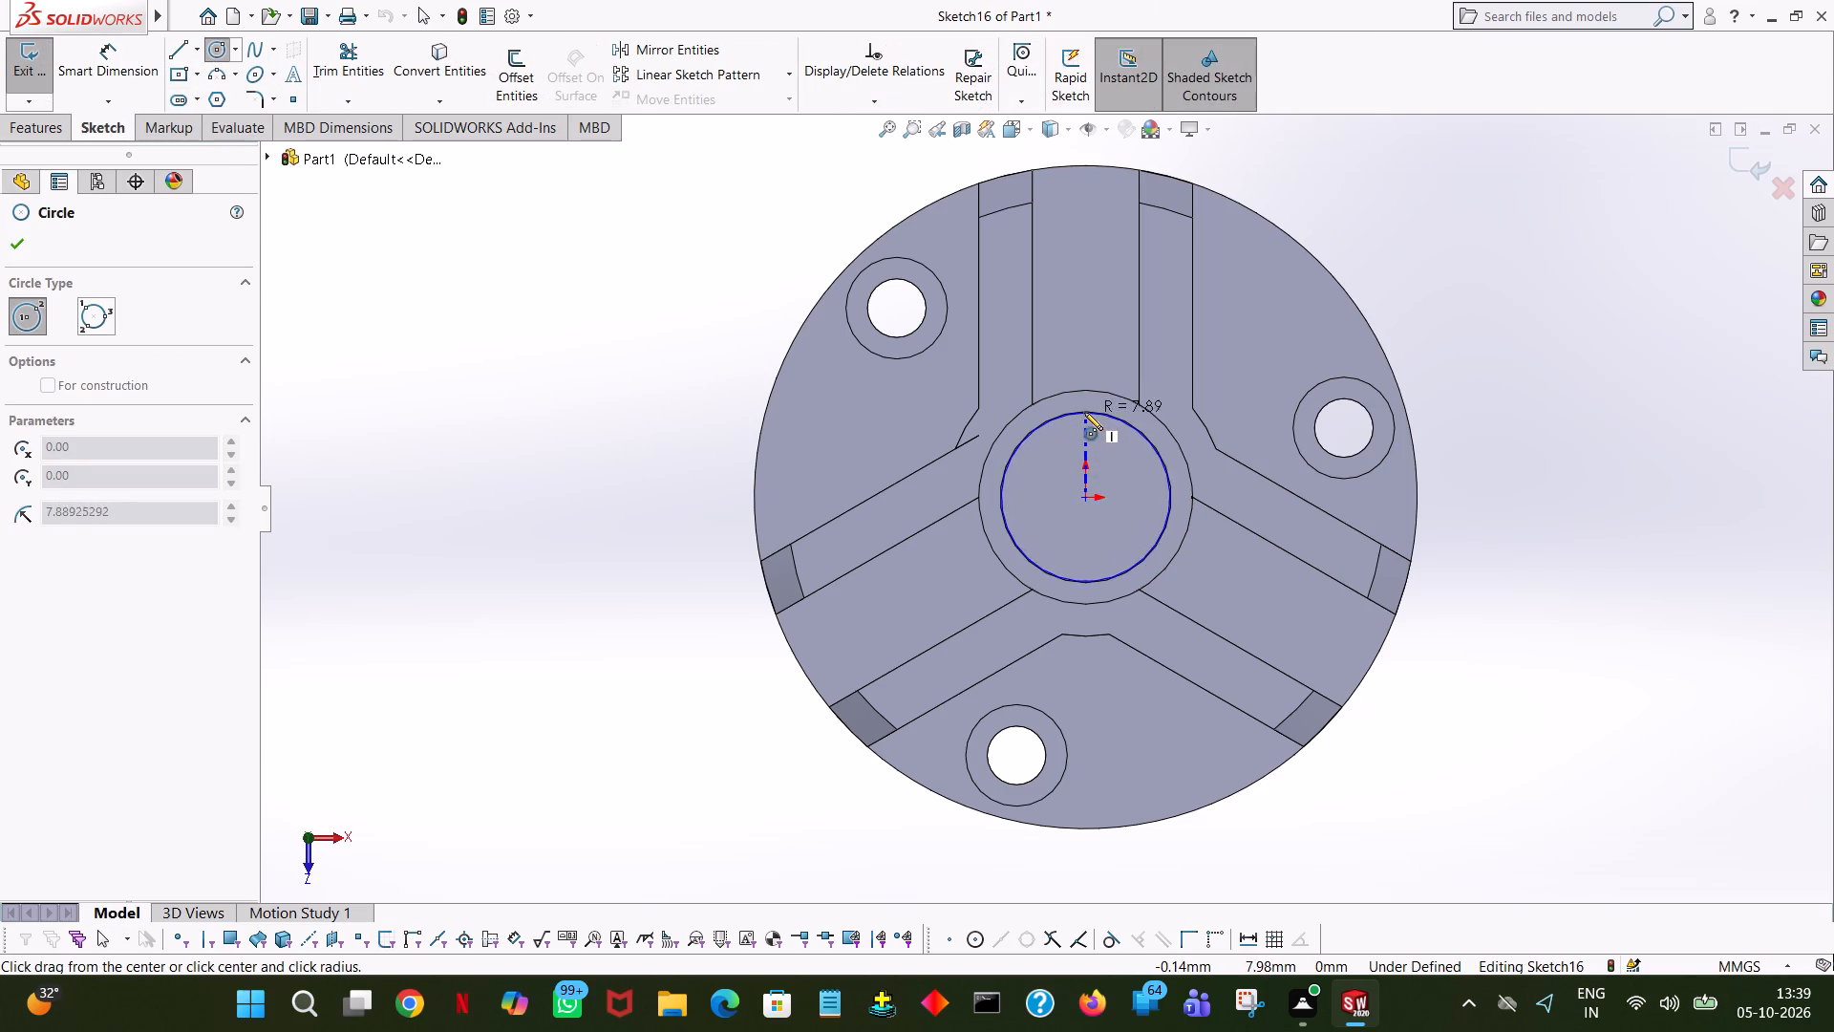
pyautogui.click(1082, 414)
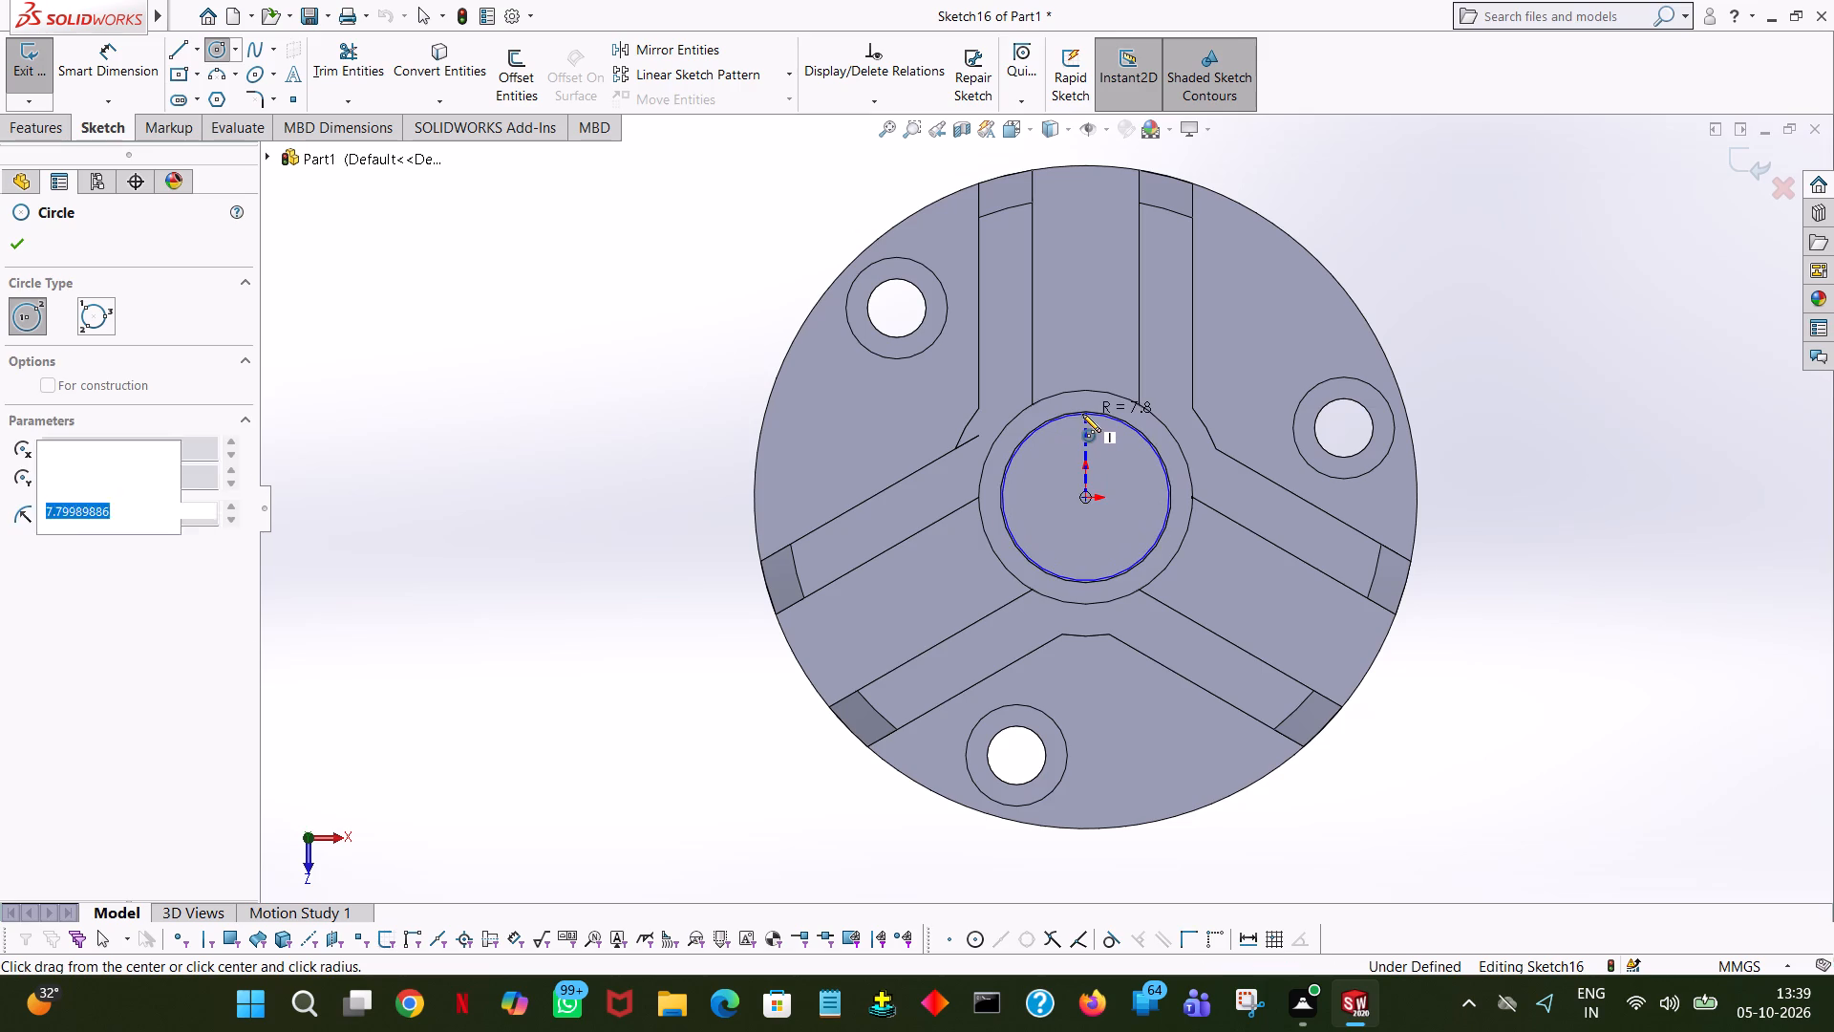
pyautogui.press('8')
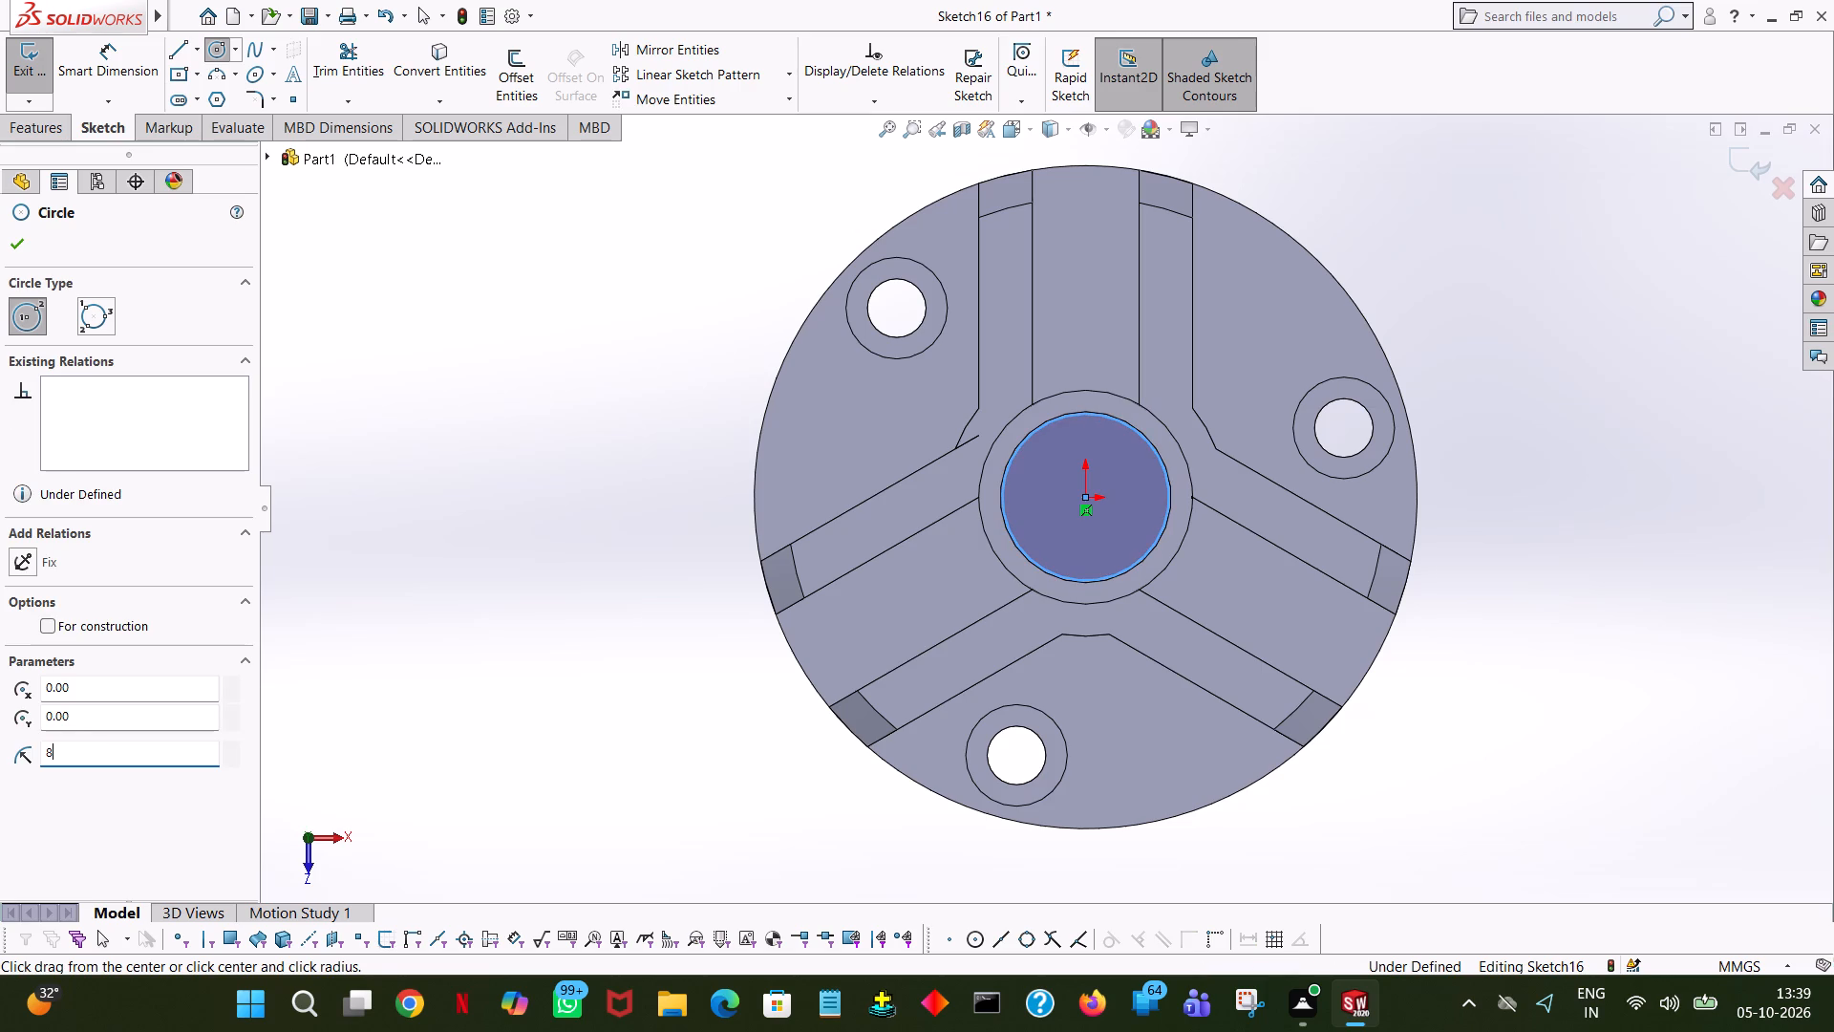
pyautogui.press('Return')
pyautogui.rightClick(1082, 414)
pyautogui.click(1134, 437)
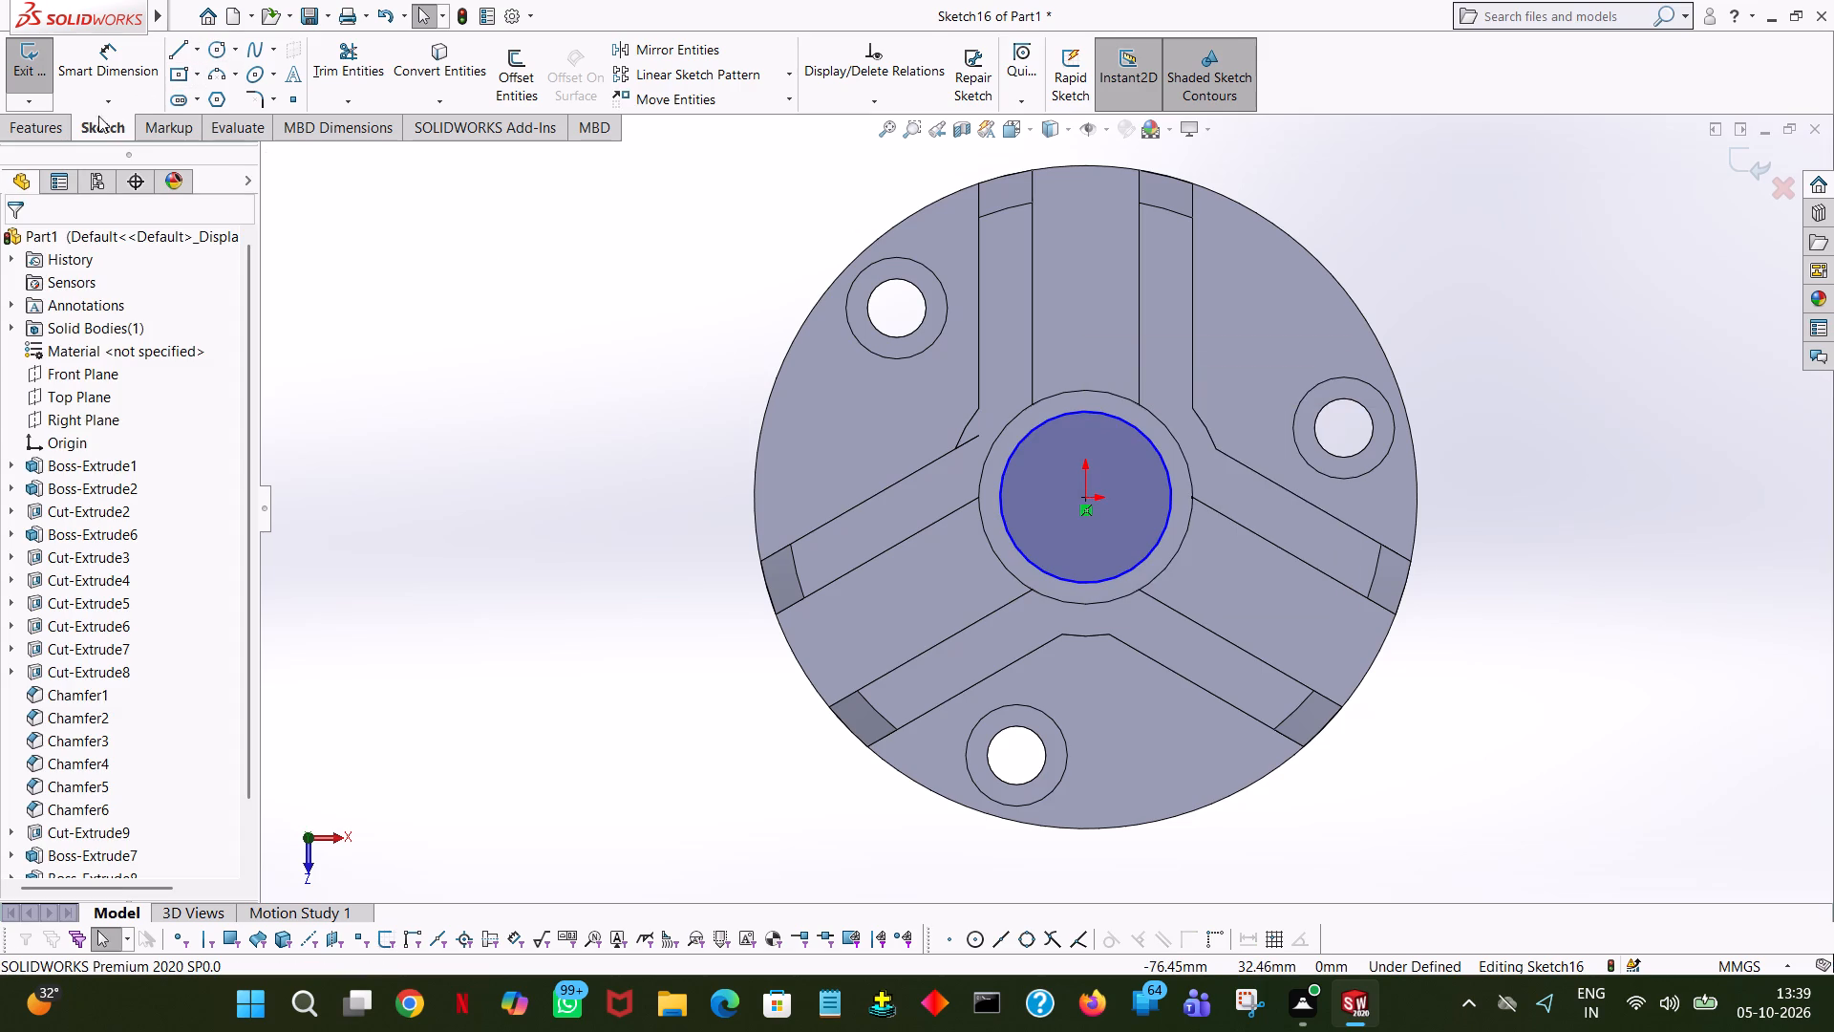
# Cut the 8 mm radius circle 19 mm blind down through the base, underside boss and flange to form a central bore.
pyautogui.click(33, 120)
pyautogui.click(351, 56)
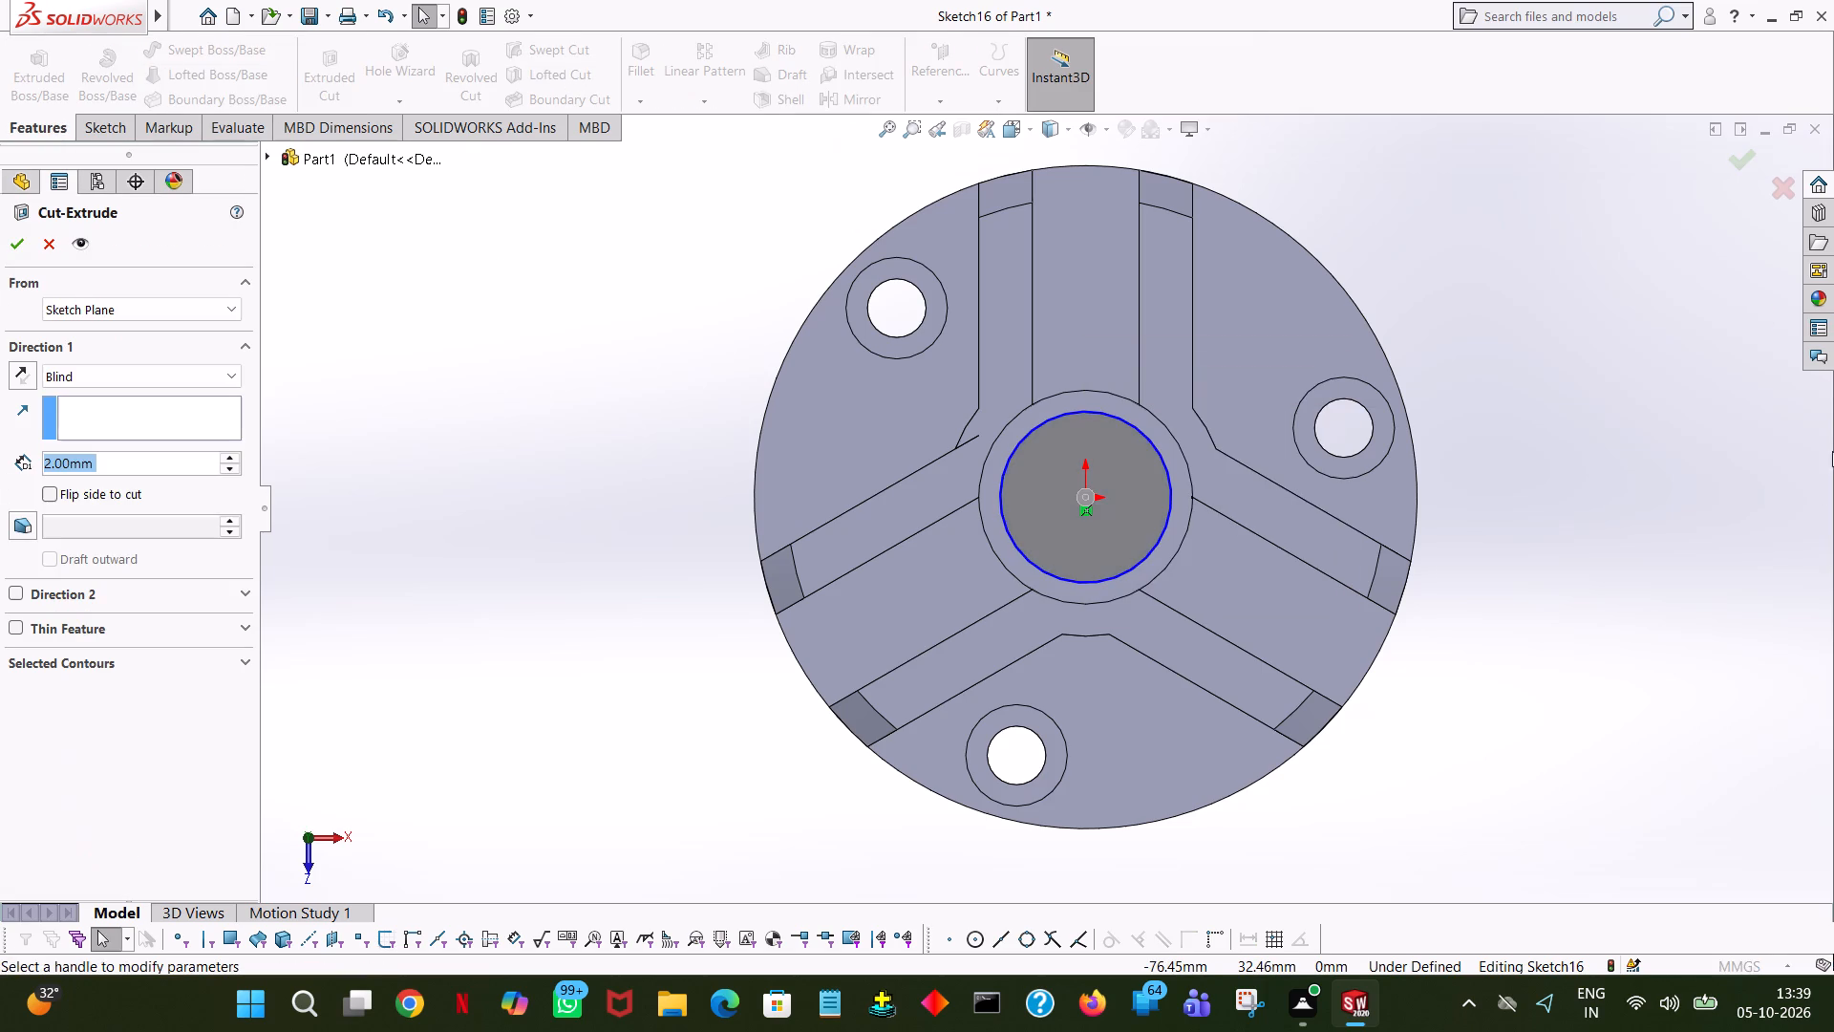
pyautogui.moveTo(1615, 639); pyautogui.dragTo(1578, 133, button='middle')
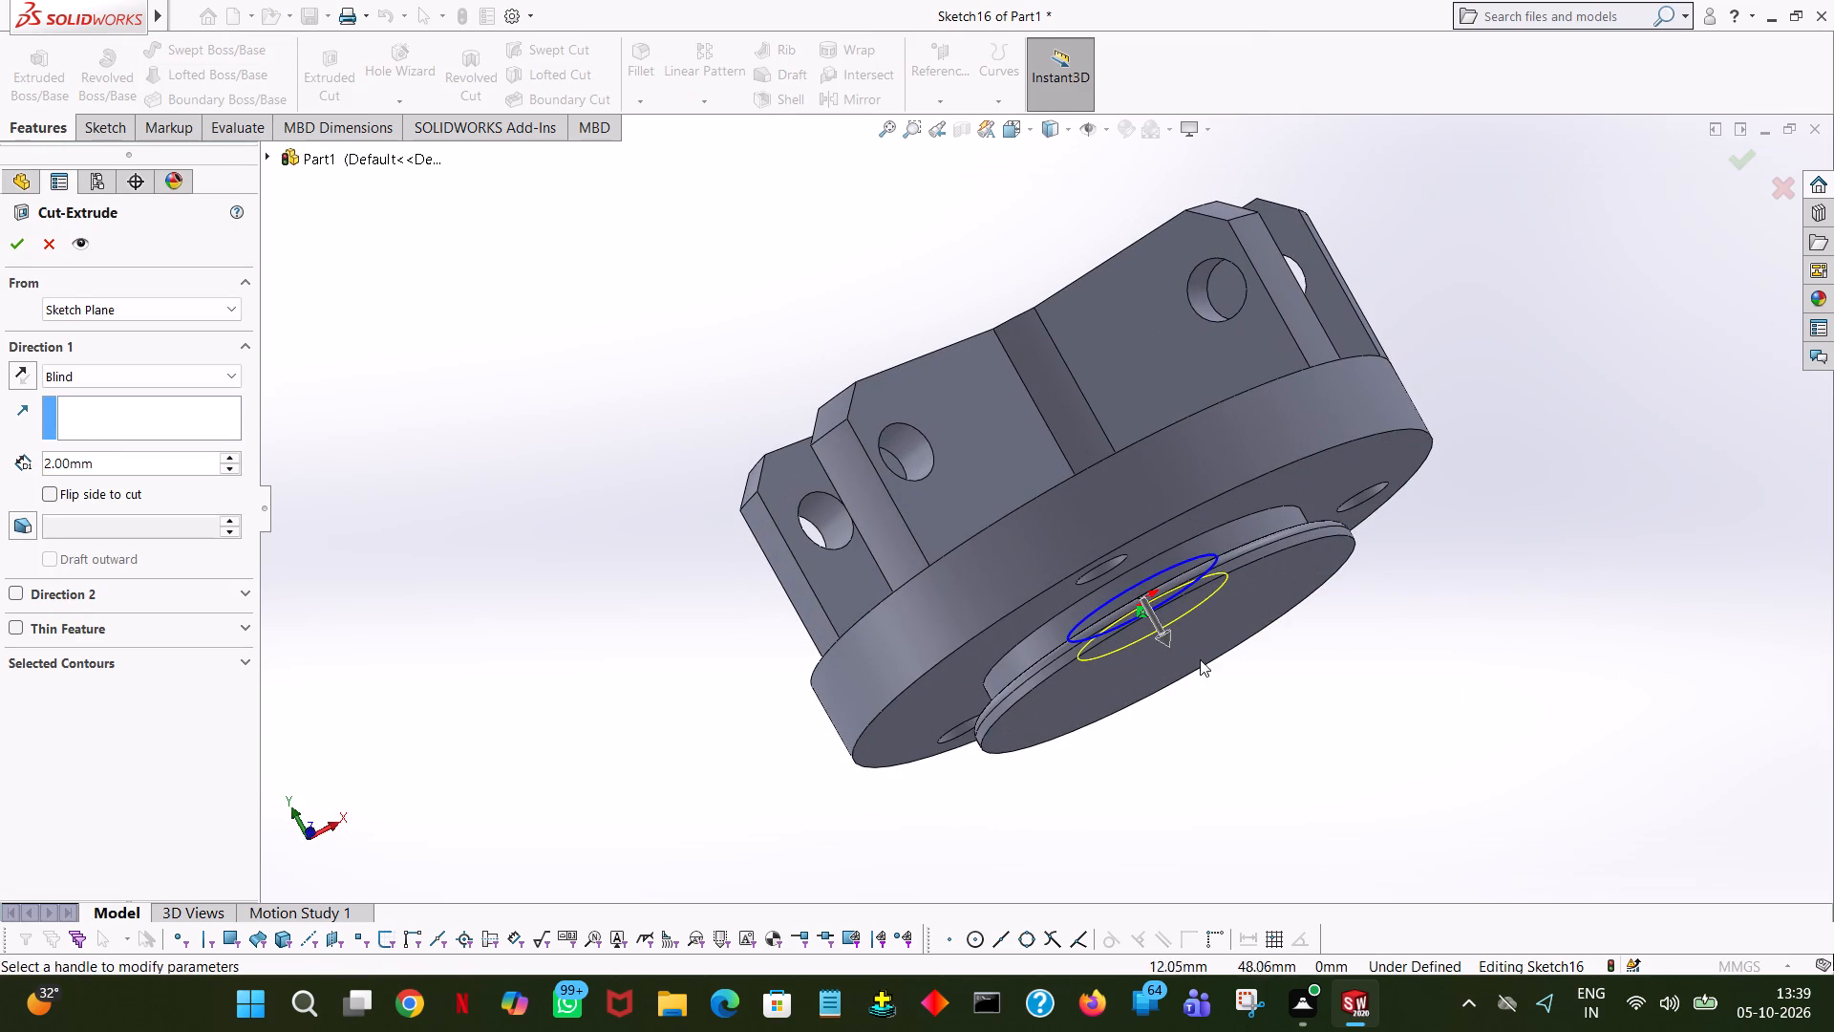
pyautogui.moveTo(1172, 652); pyautogui.dragTo(1218, 785)
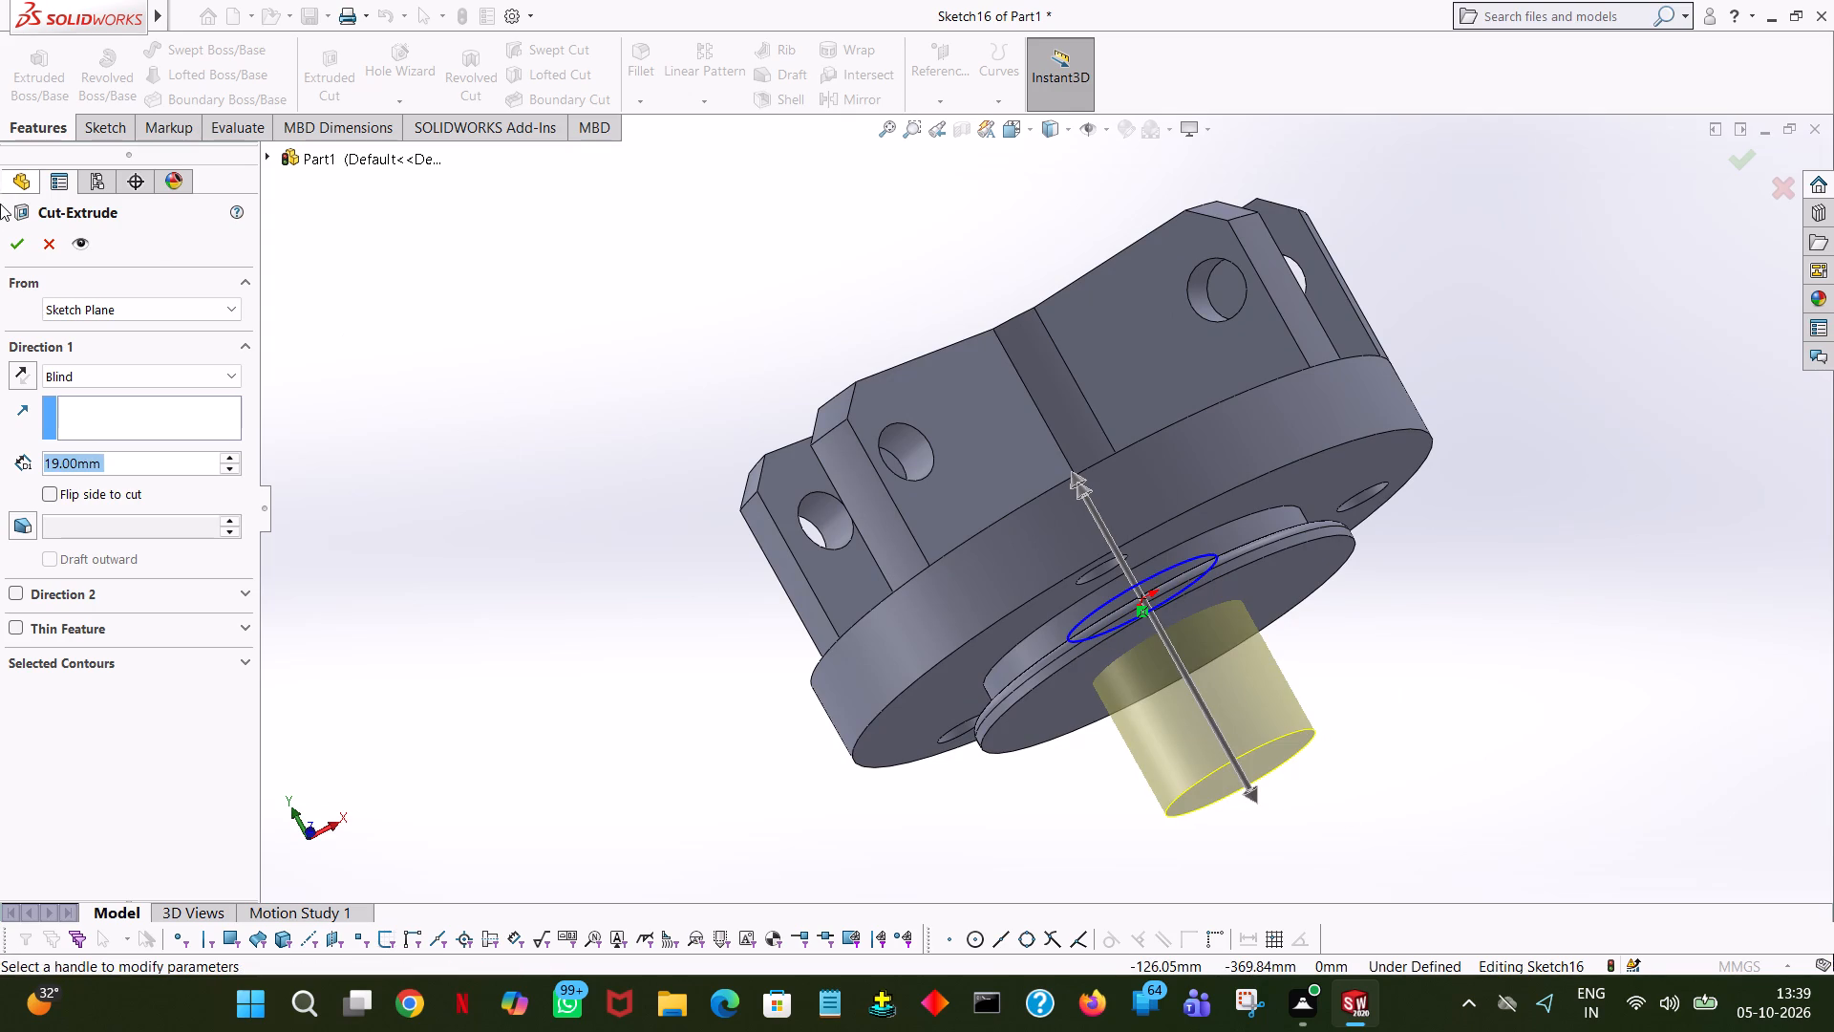
pyautogui.click(13, 229)
pyautogui.click(17, 236)
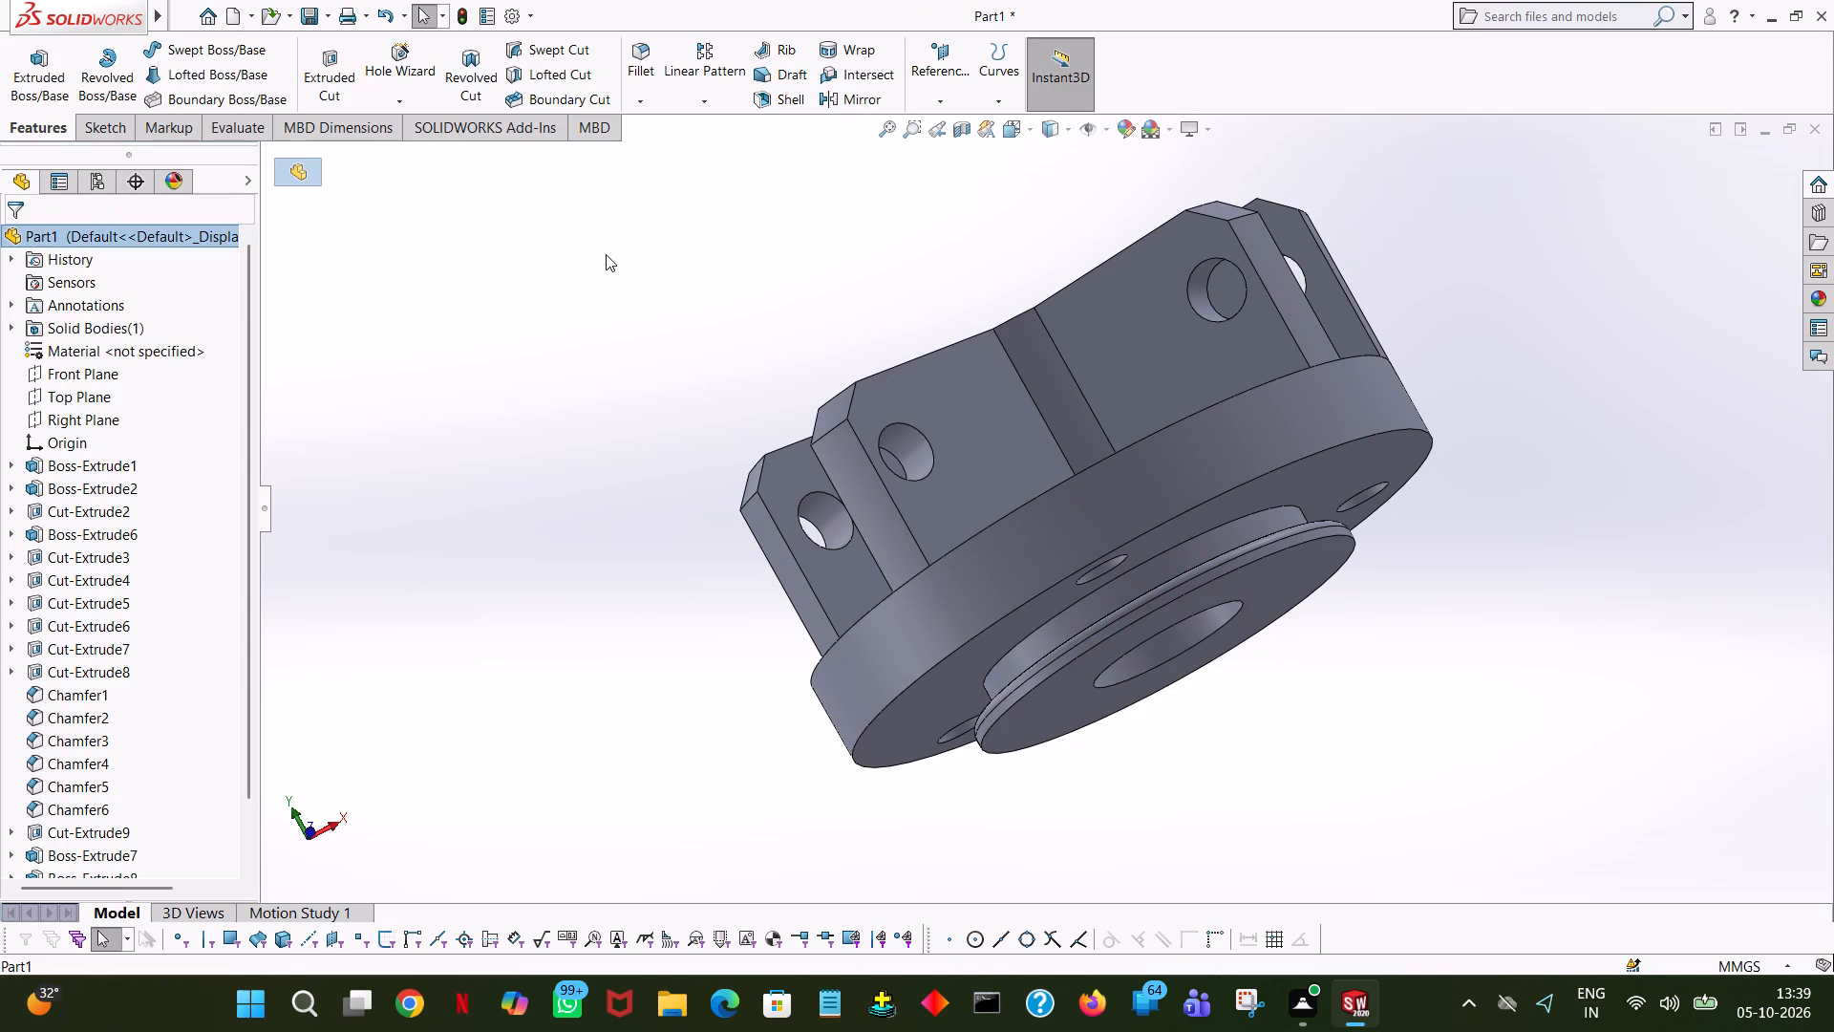
pyautogui.click(606, 254)
# Examine the central bore and the whole hub from above, from the side and from below.
pyautogui.moveTo(741, 337); pyautogui.dragTo(1035, 292, button='middle')
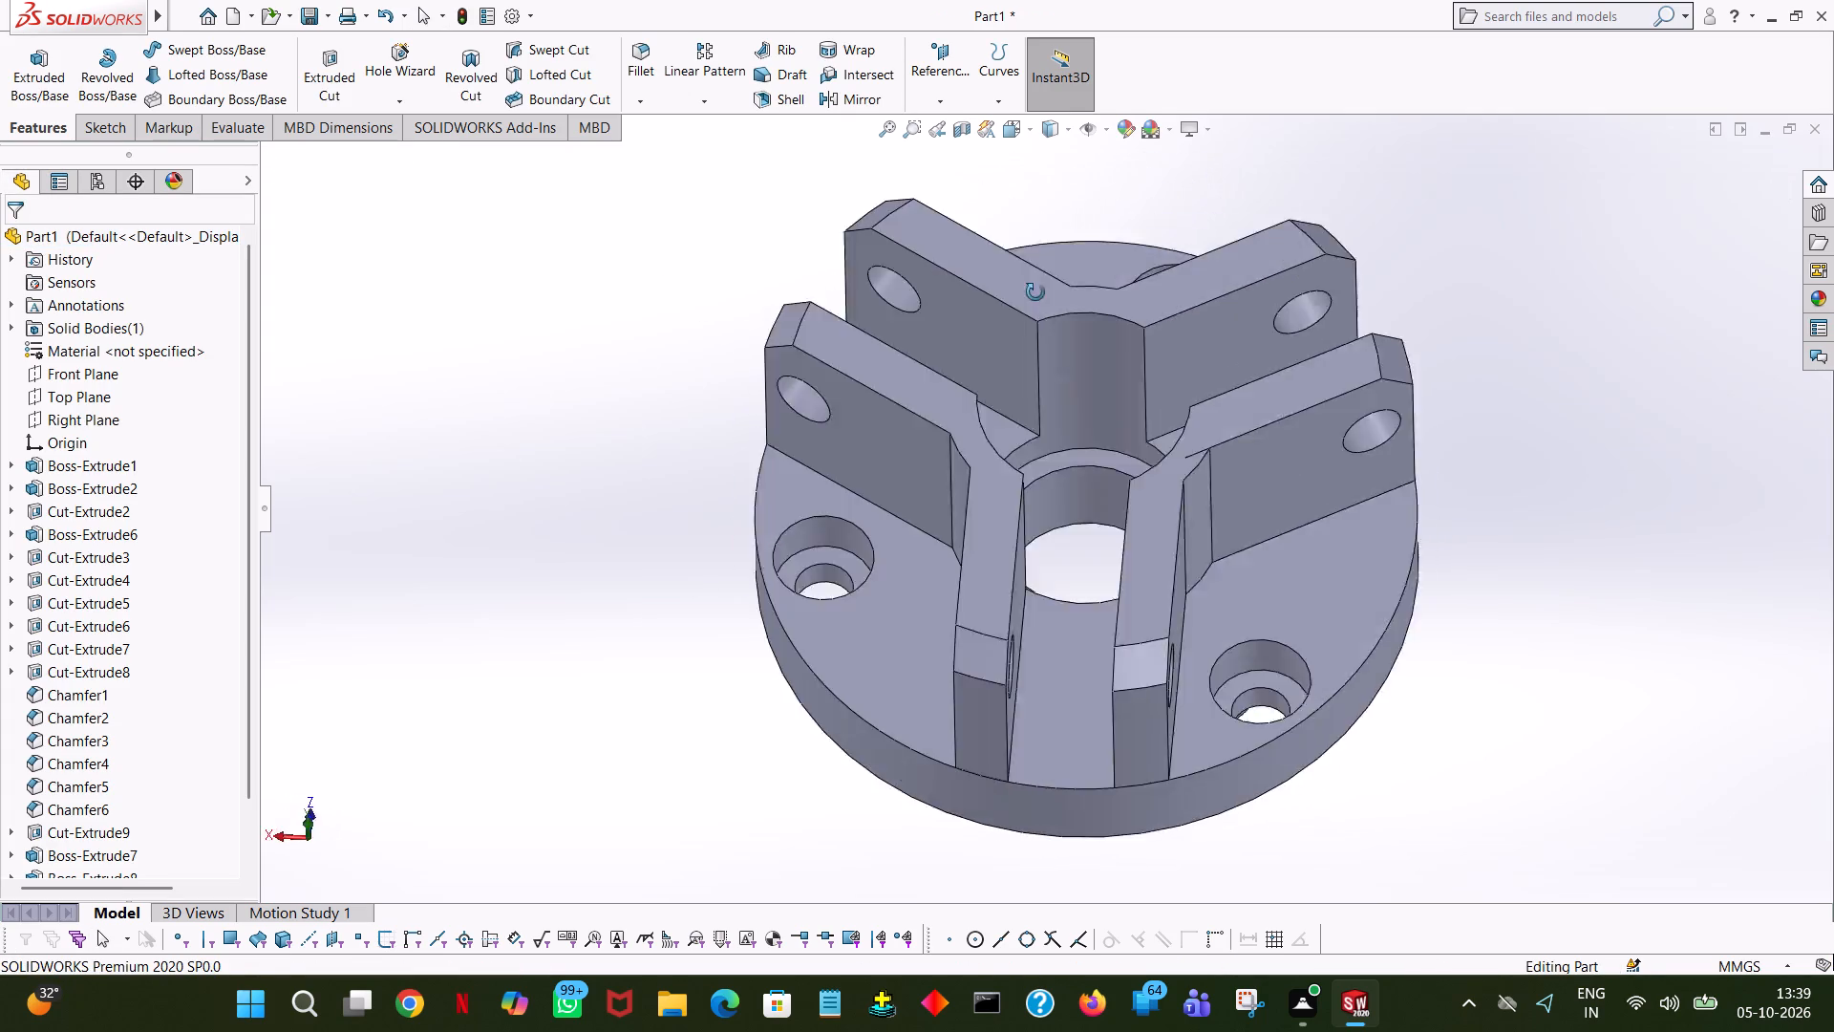
pyautogui.moveTo(1035, 292); pyautogui.dragTo(1037, 213, button='middle')
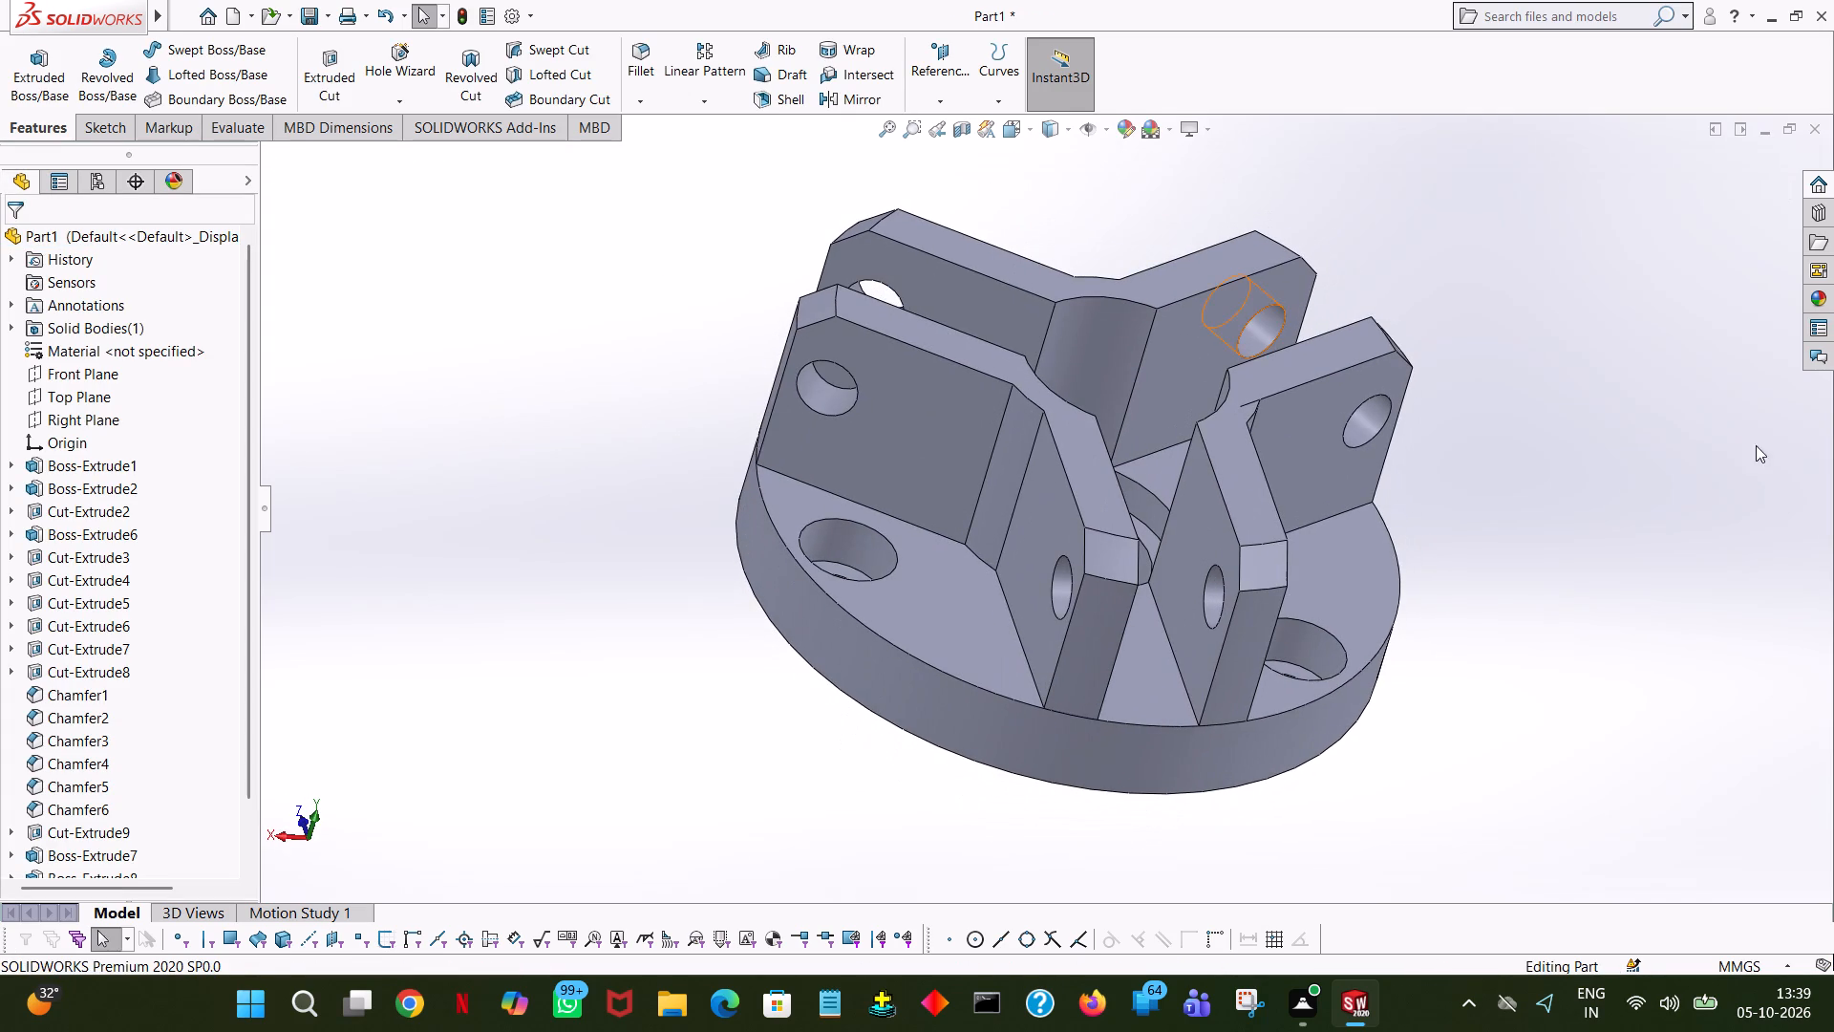
pyautogui.moveTo(1500, 611); pyautogui.dragTo(1416, 323, button='middle')
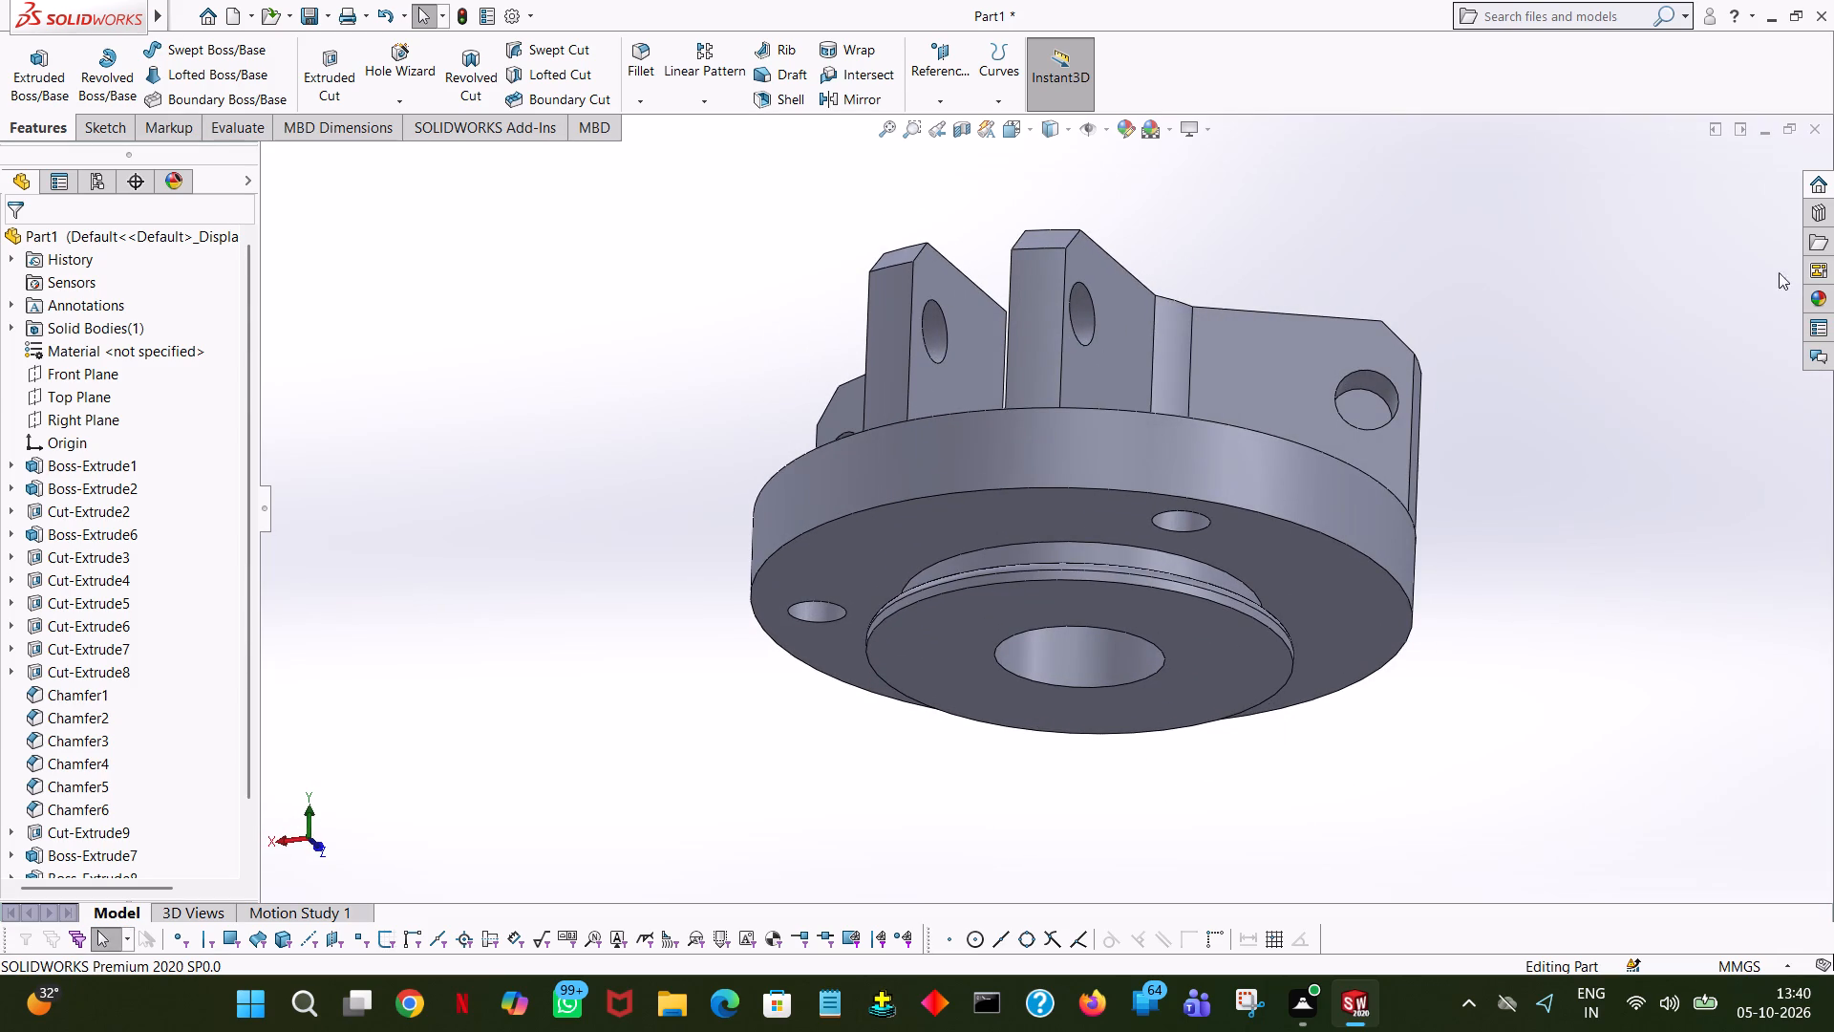
pyautogui.moveTo(1525, 283); pyautogui.dragTo(731, 451, button='middle')
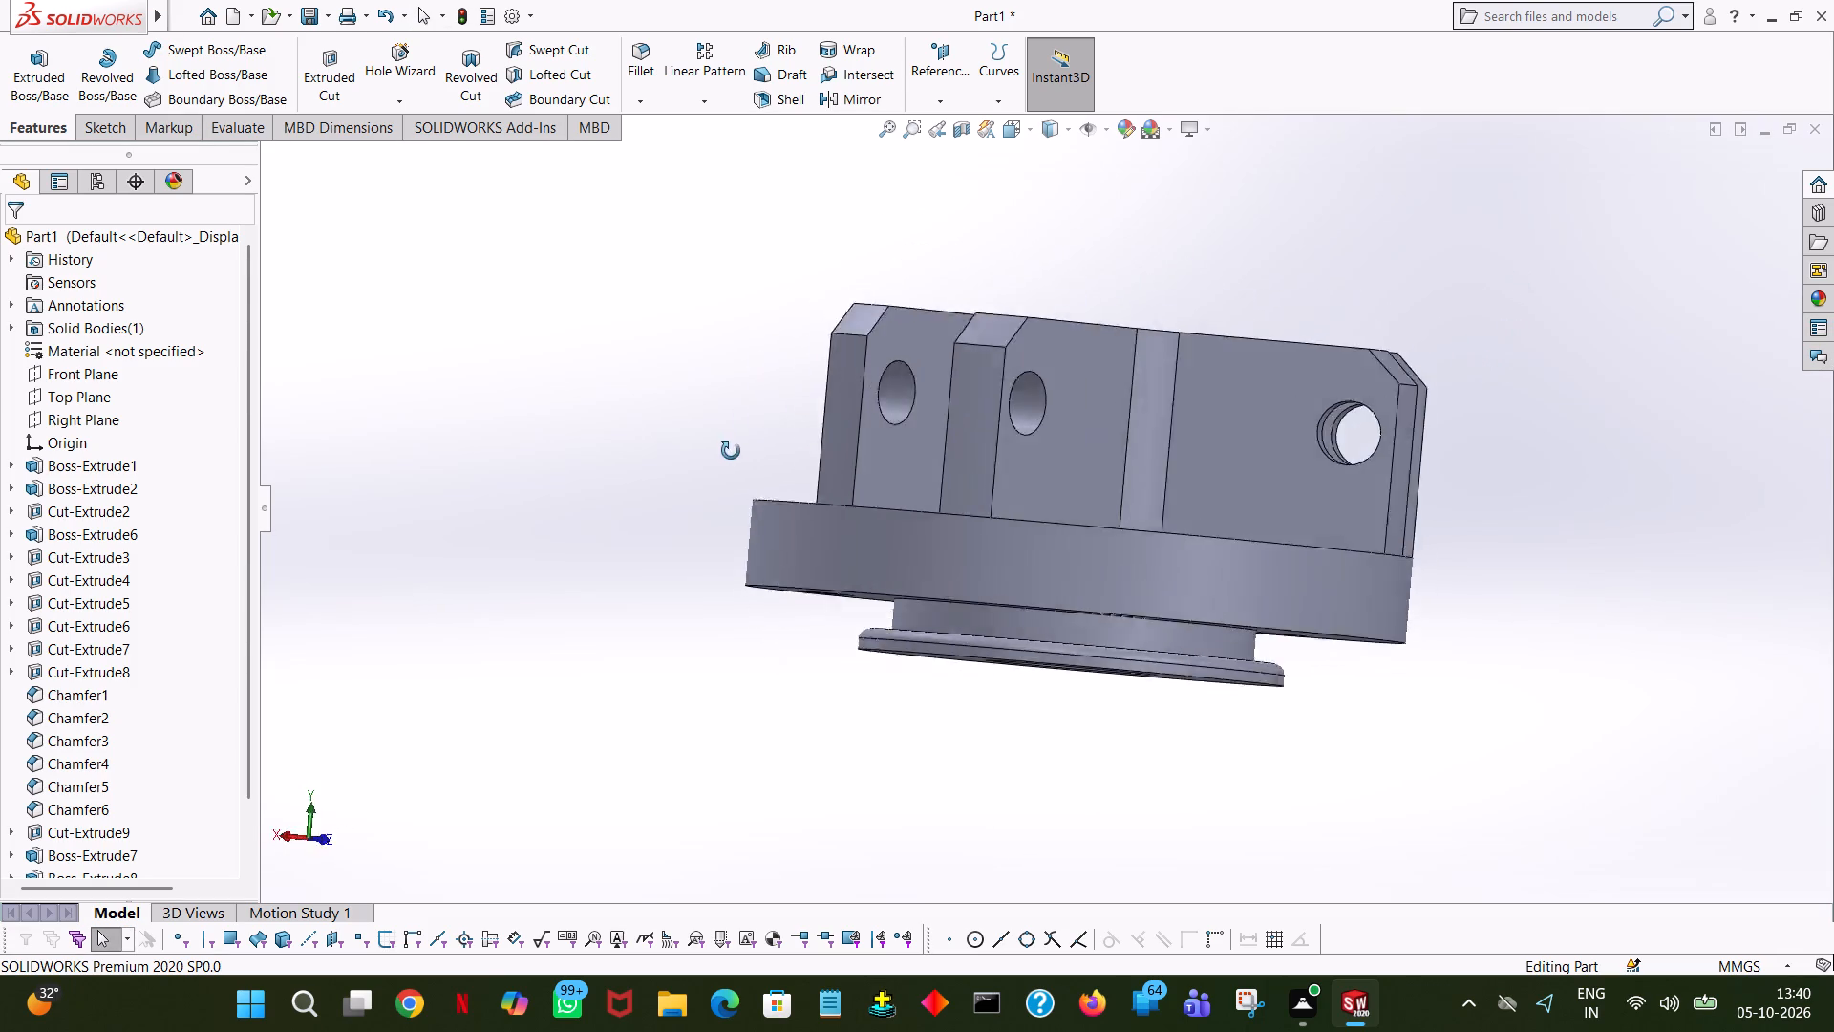
pyautogui.moveTo(731, 451); pyautogui.dragTo(1410, 671, button='middle')
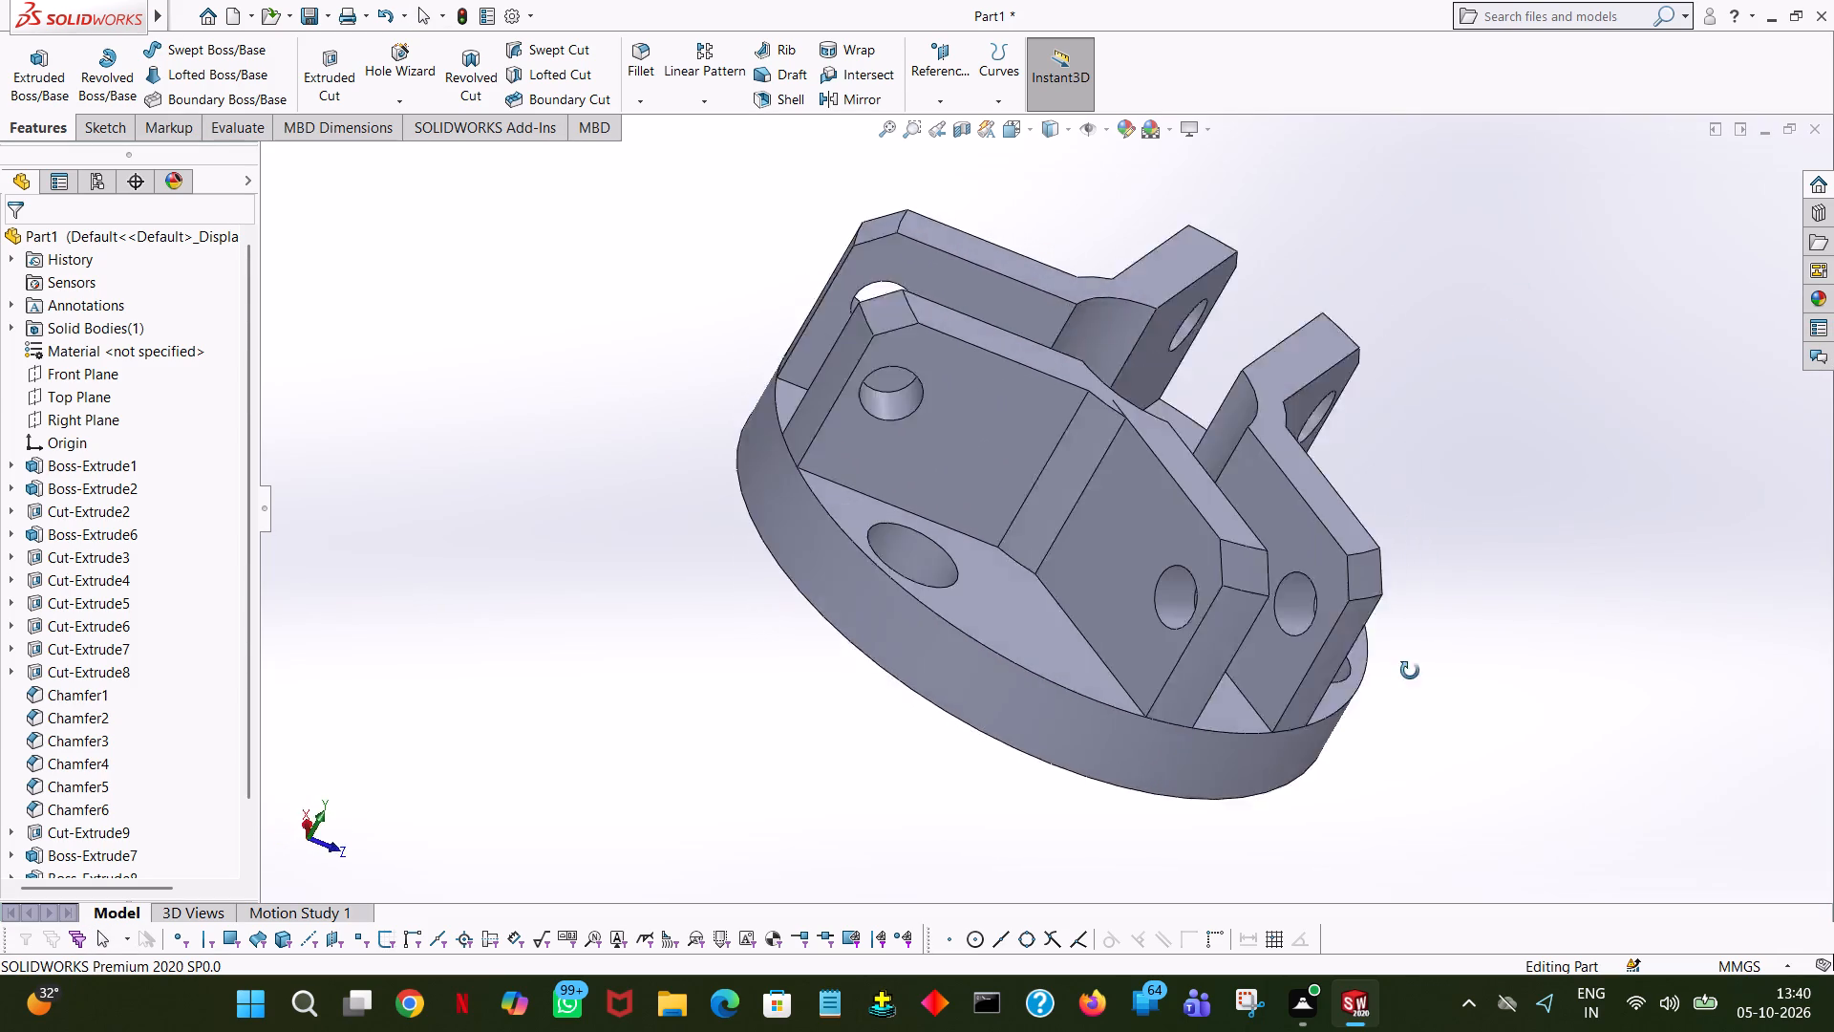
pyautogui.moveTo(1410, 671); pyautogui.dragTo(245, 623, button='middle')
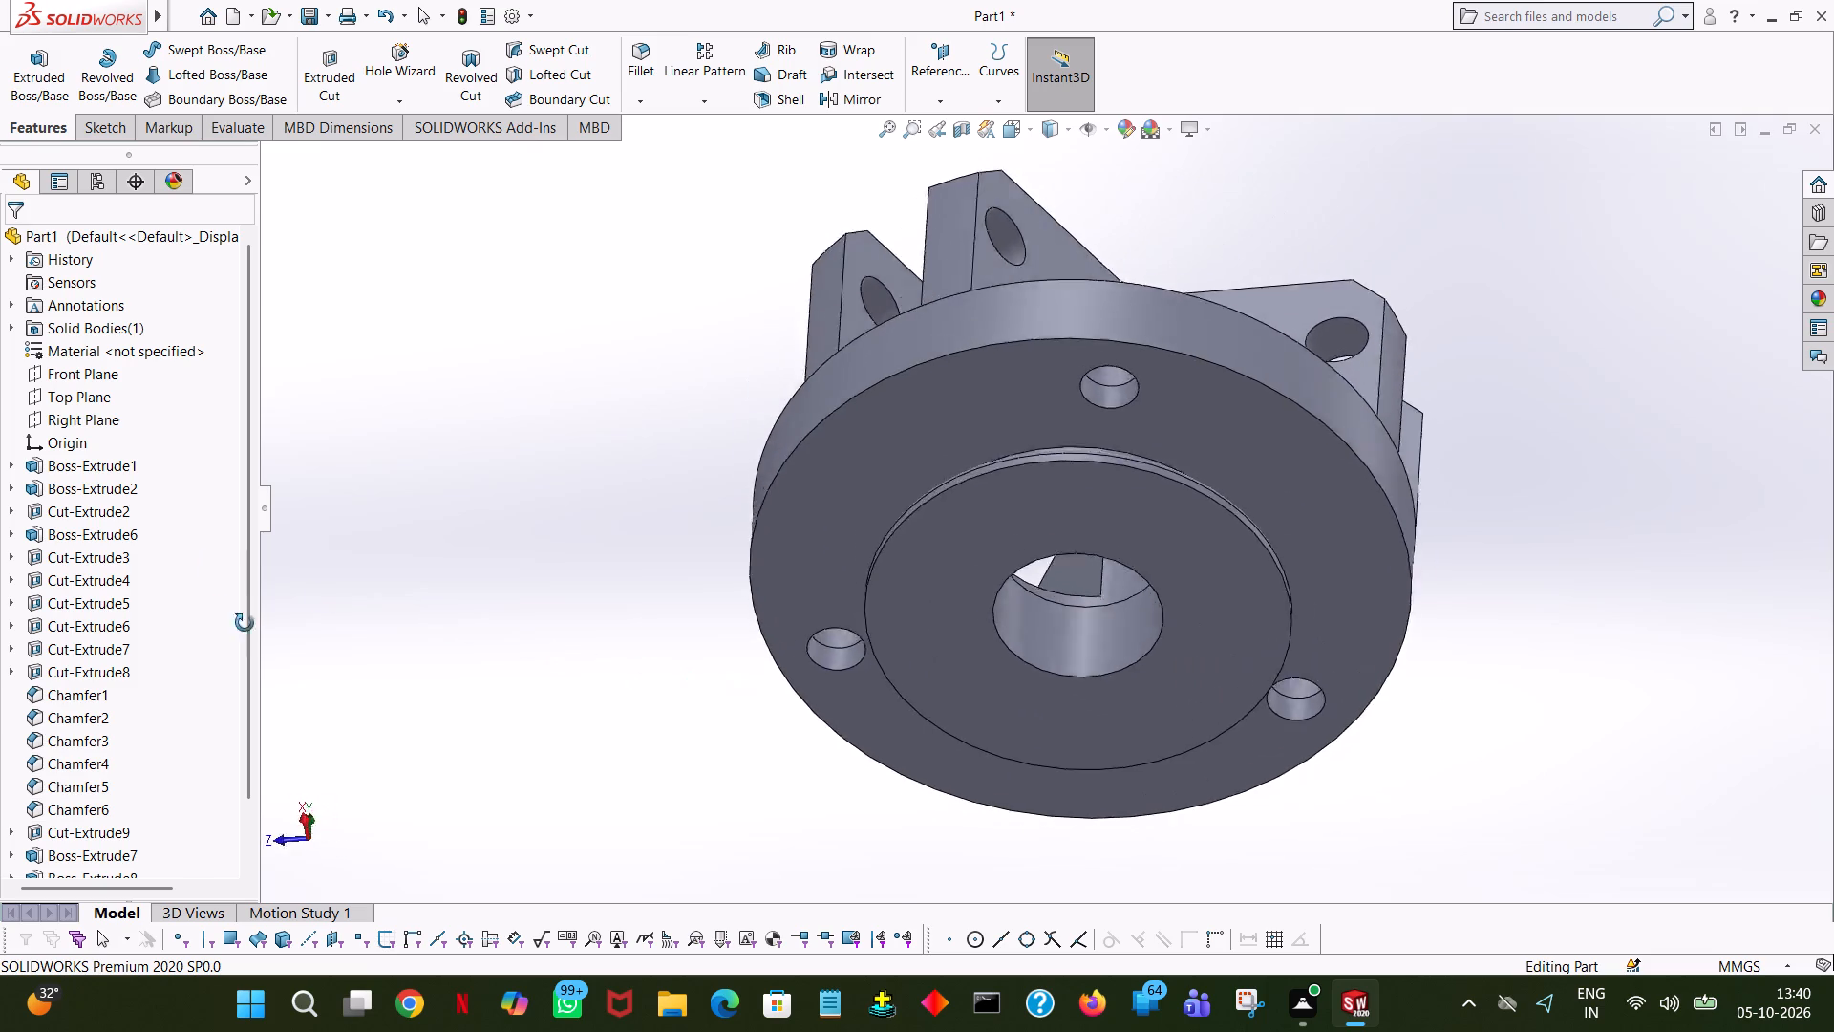
pyautogui.moveTo(245, 623); pyautogui.dragTo(501, 427, button='middle')
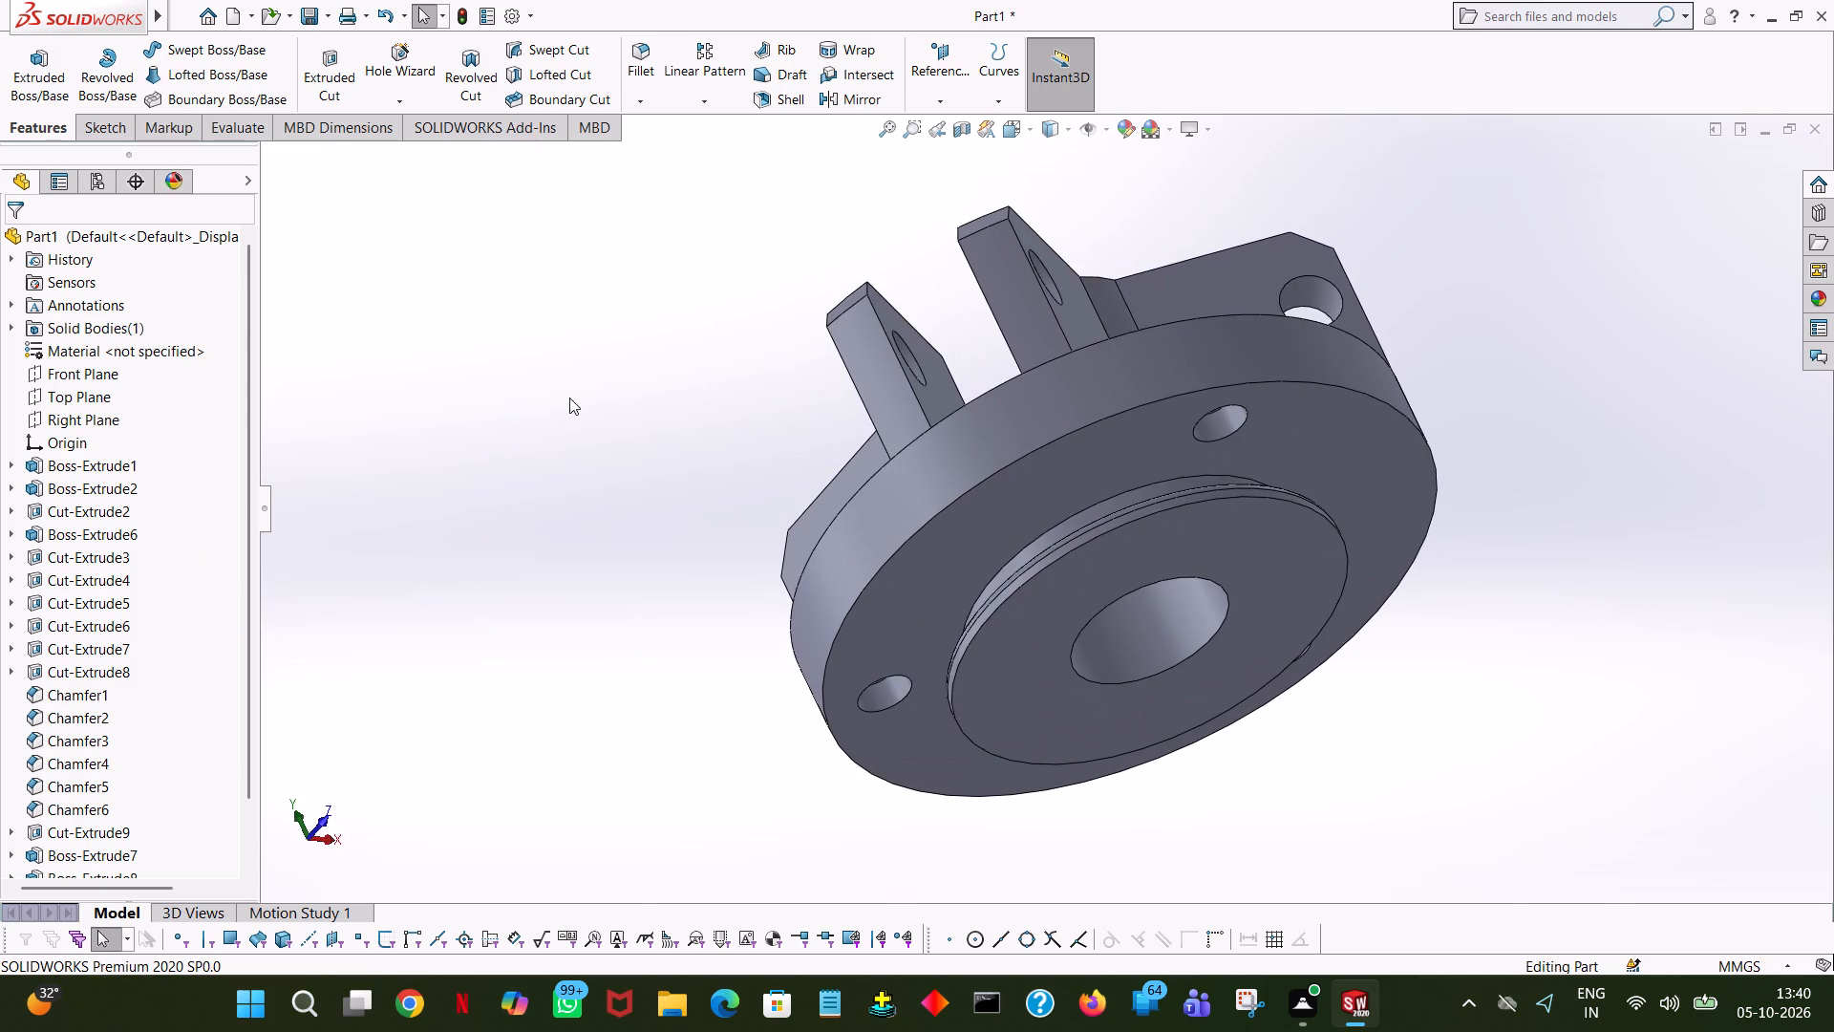
# Open the face appearance for the flange's bottom face and choose light red from the standard colour swatches.
pyautogui.click(1210, 555)
pyautogui.rightClick(1210, 555)
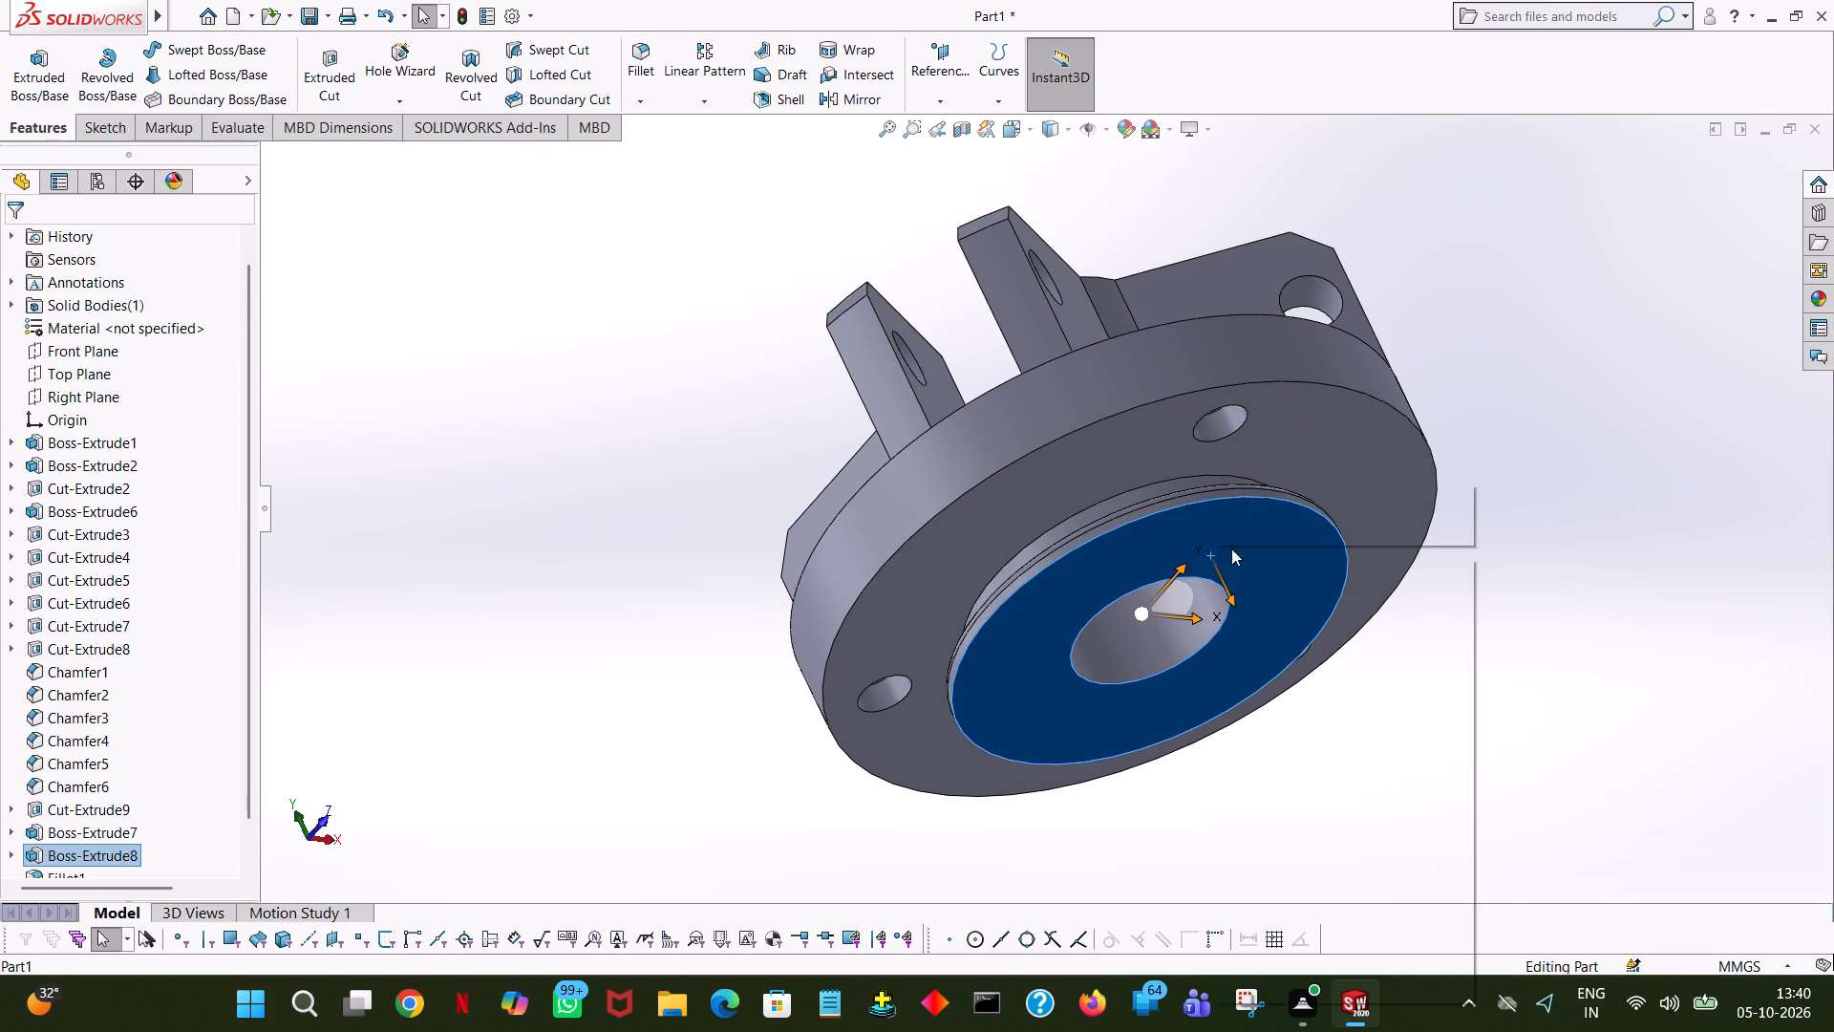
pyautogui.click(1365, 492)
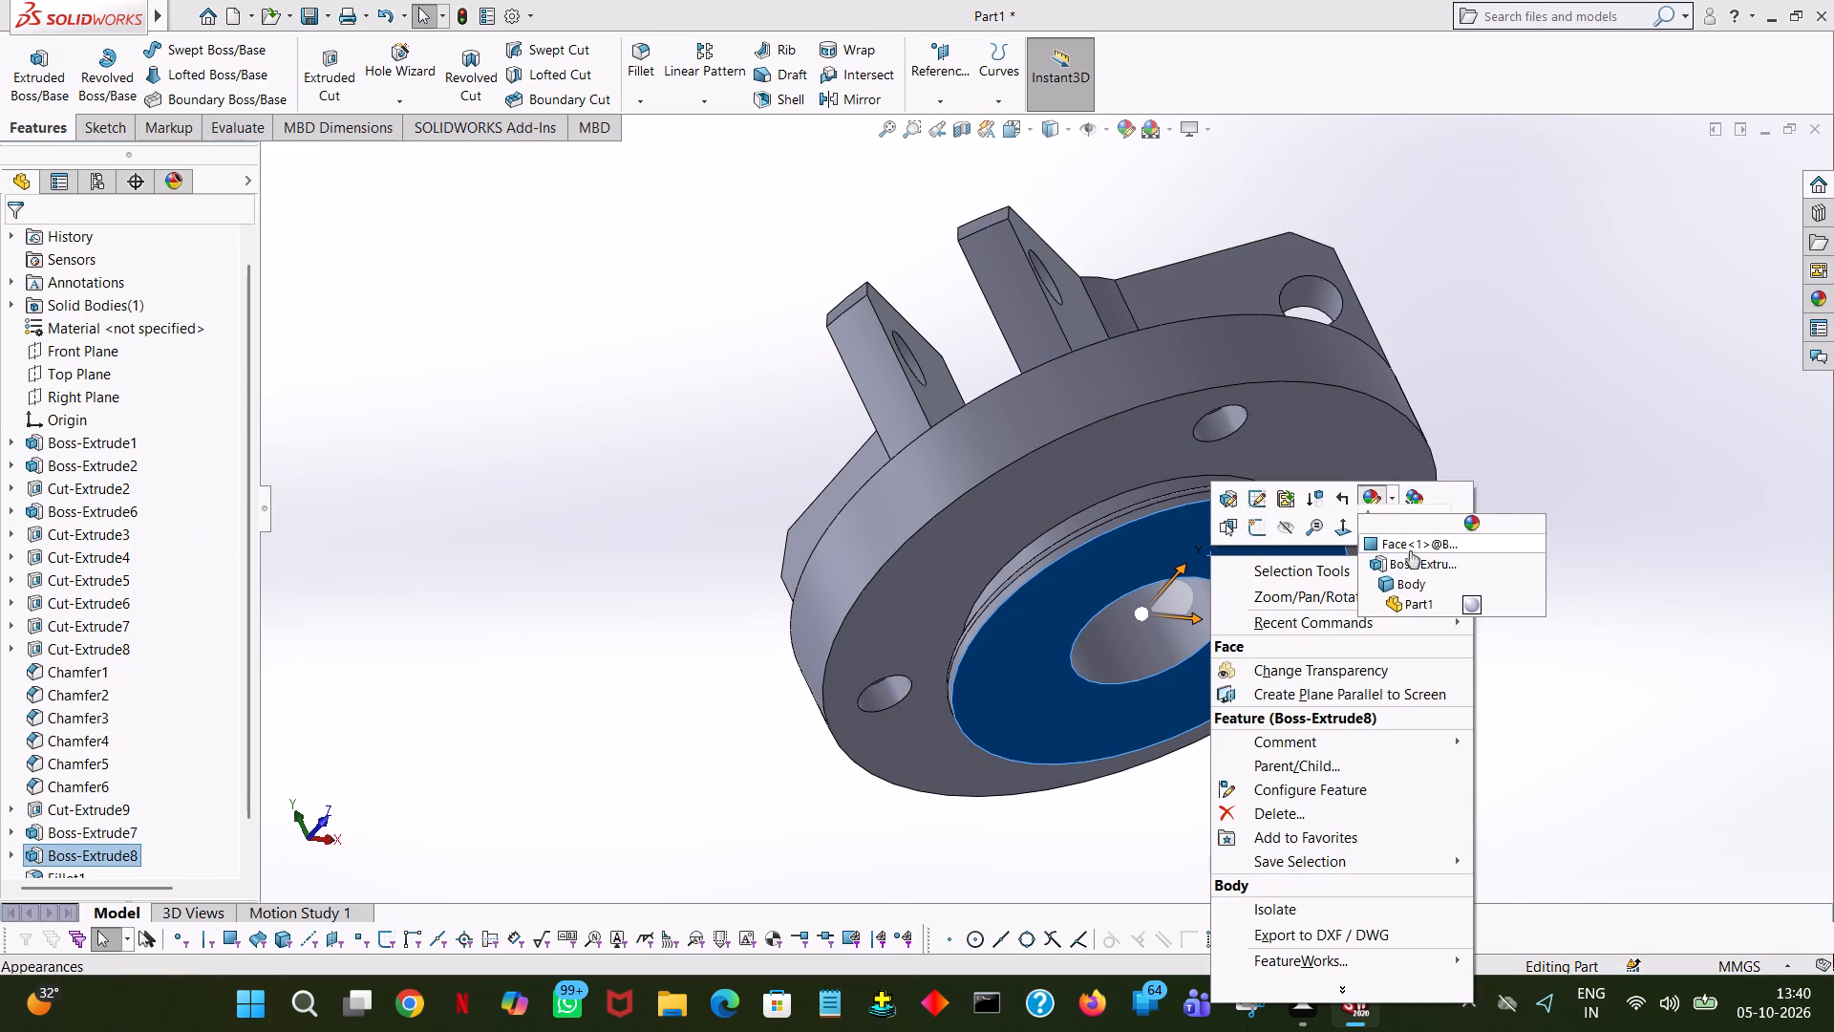
pyautogui.click(1410, 550)
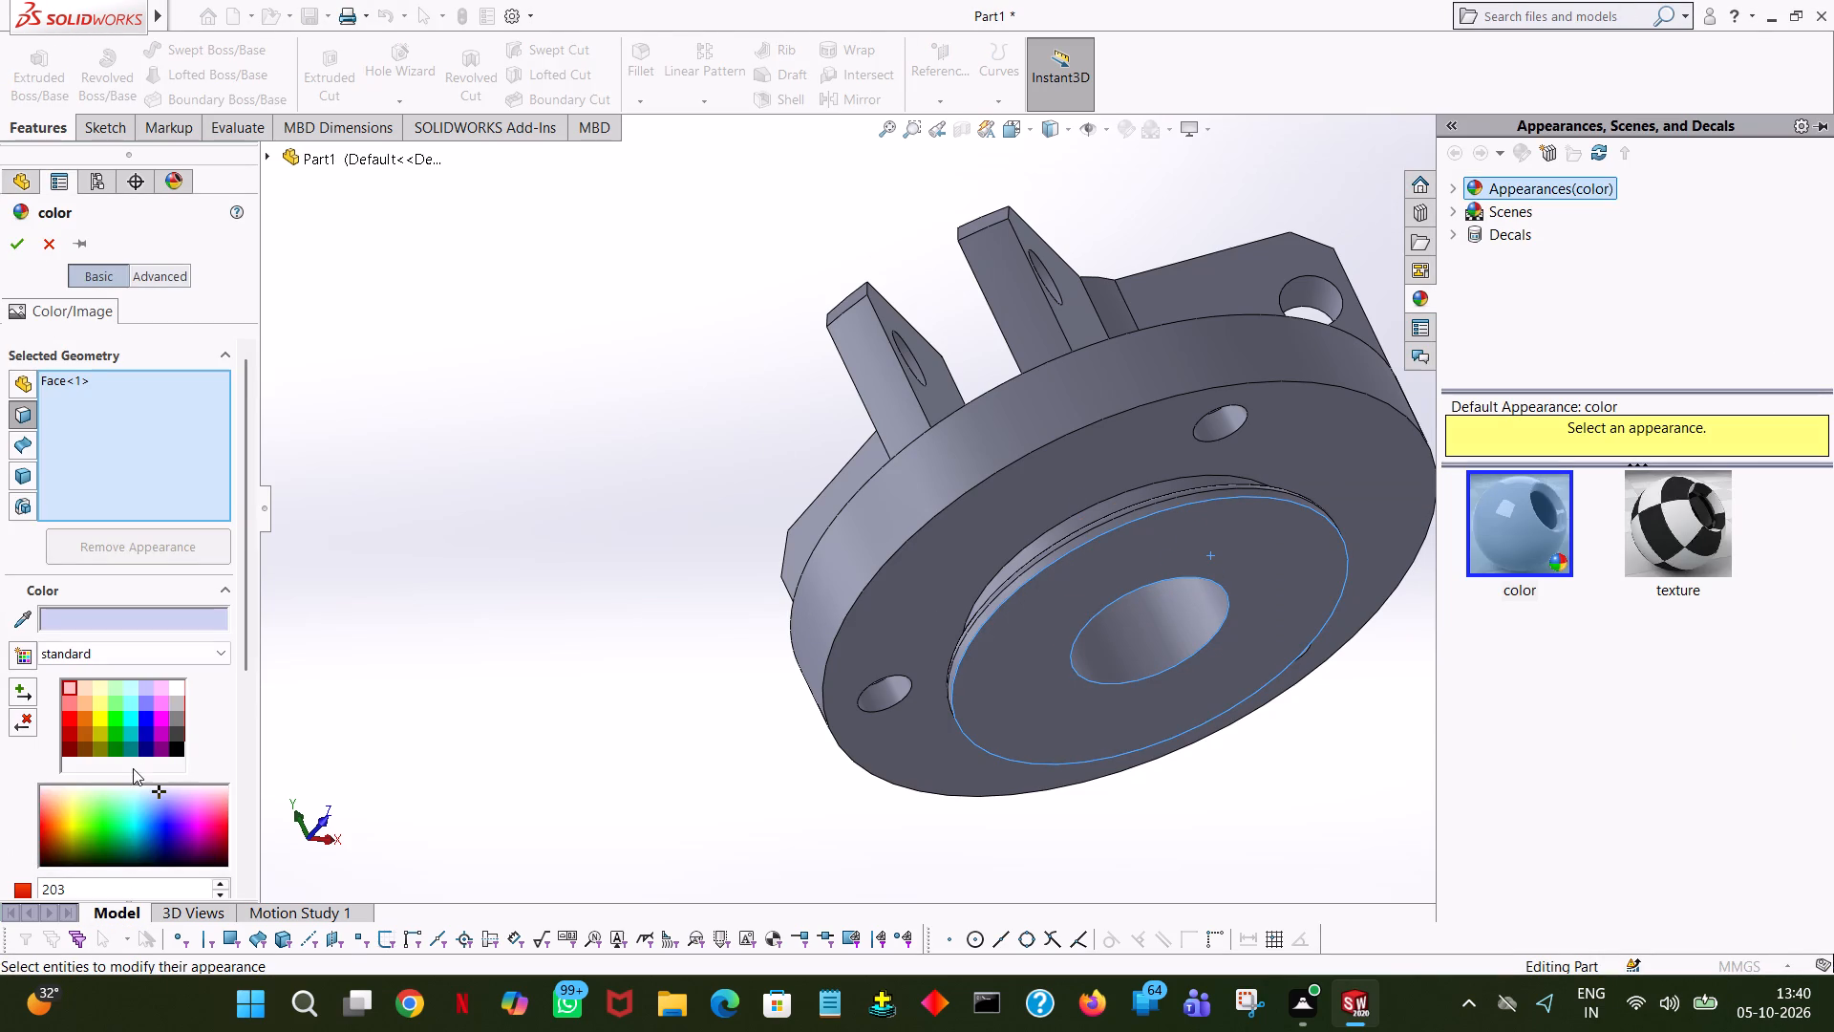
pyautogui.click(148, 715)
pyautogui.click(157, 700)
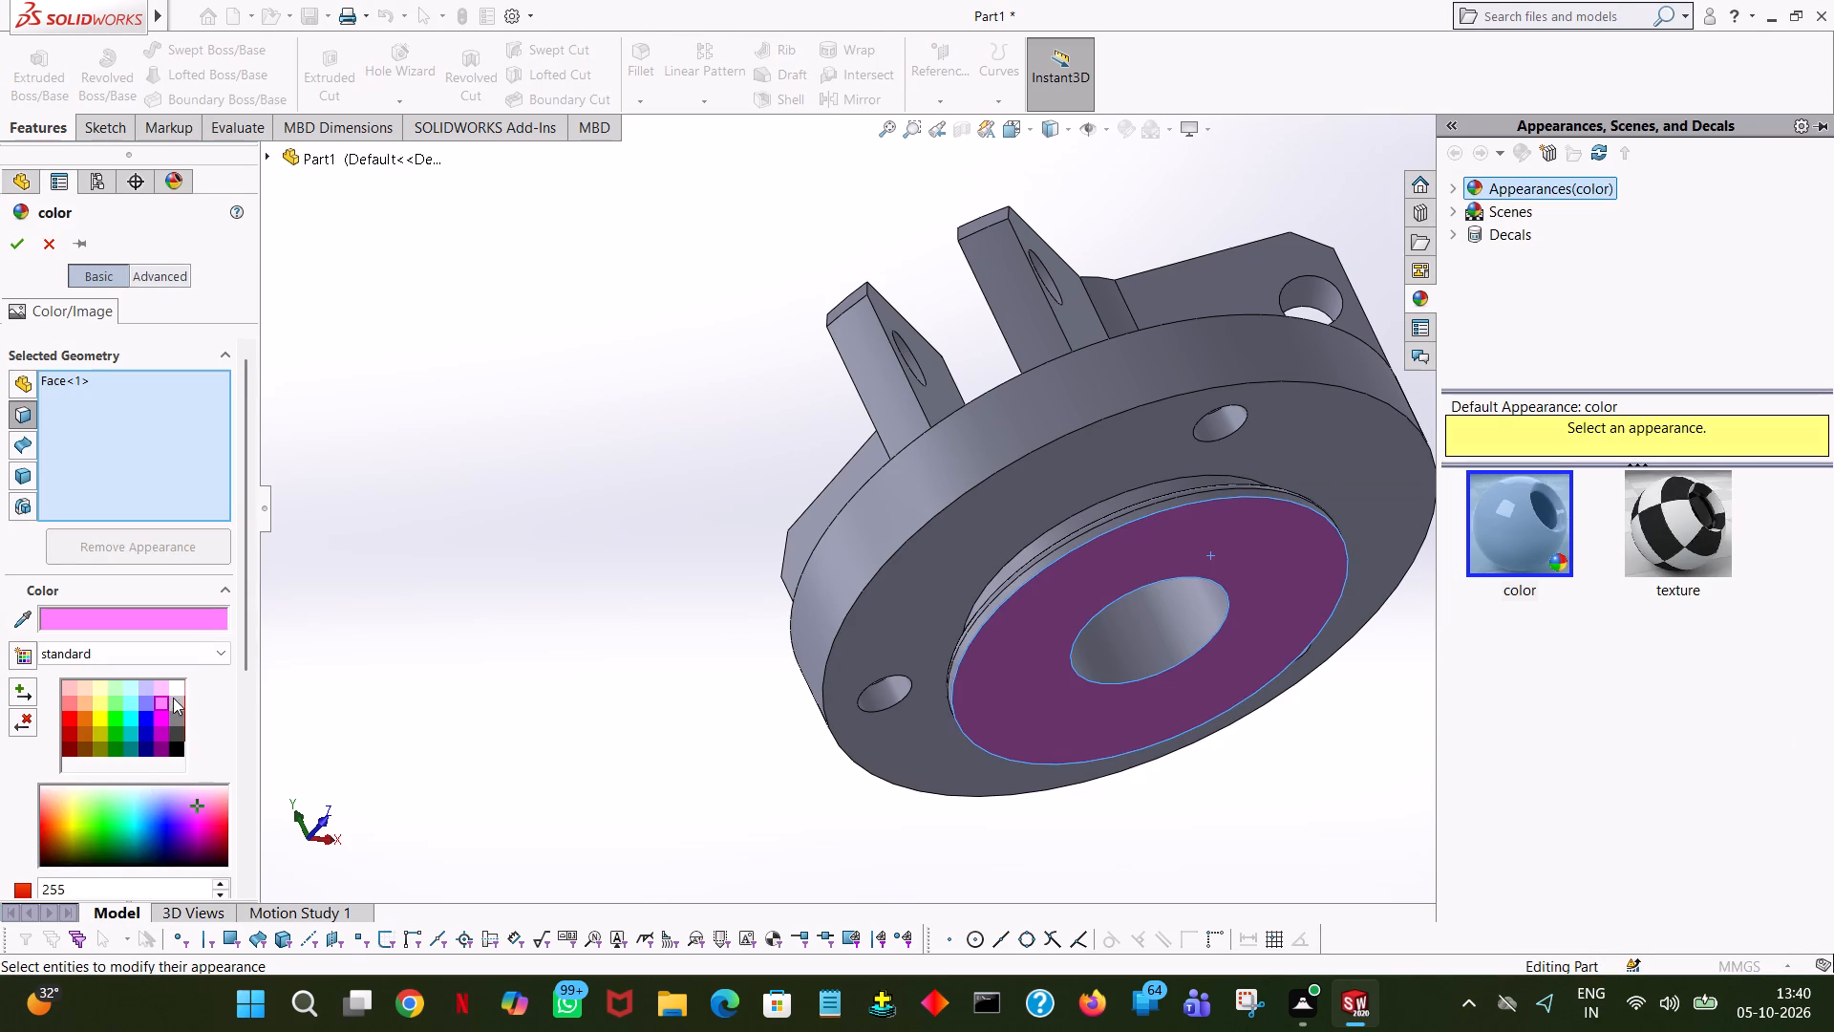
pyautogui.click(180, 705)
pyautogui.click(176, 718)
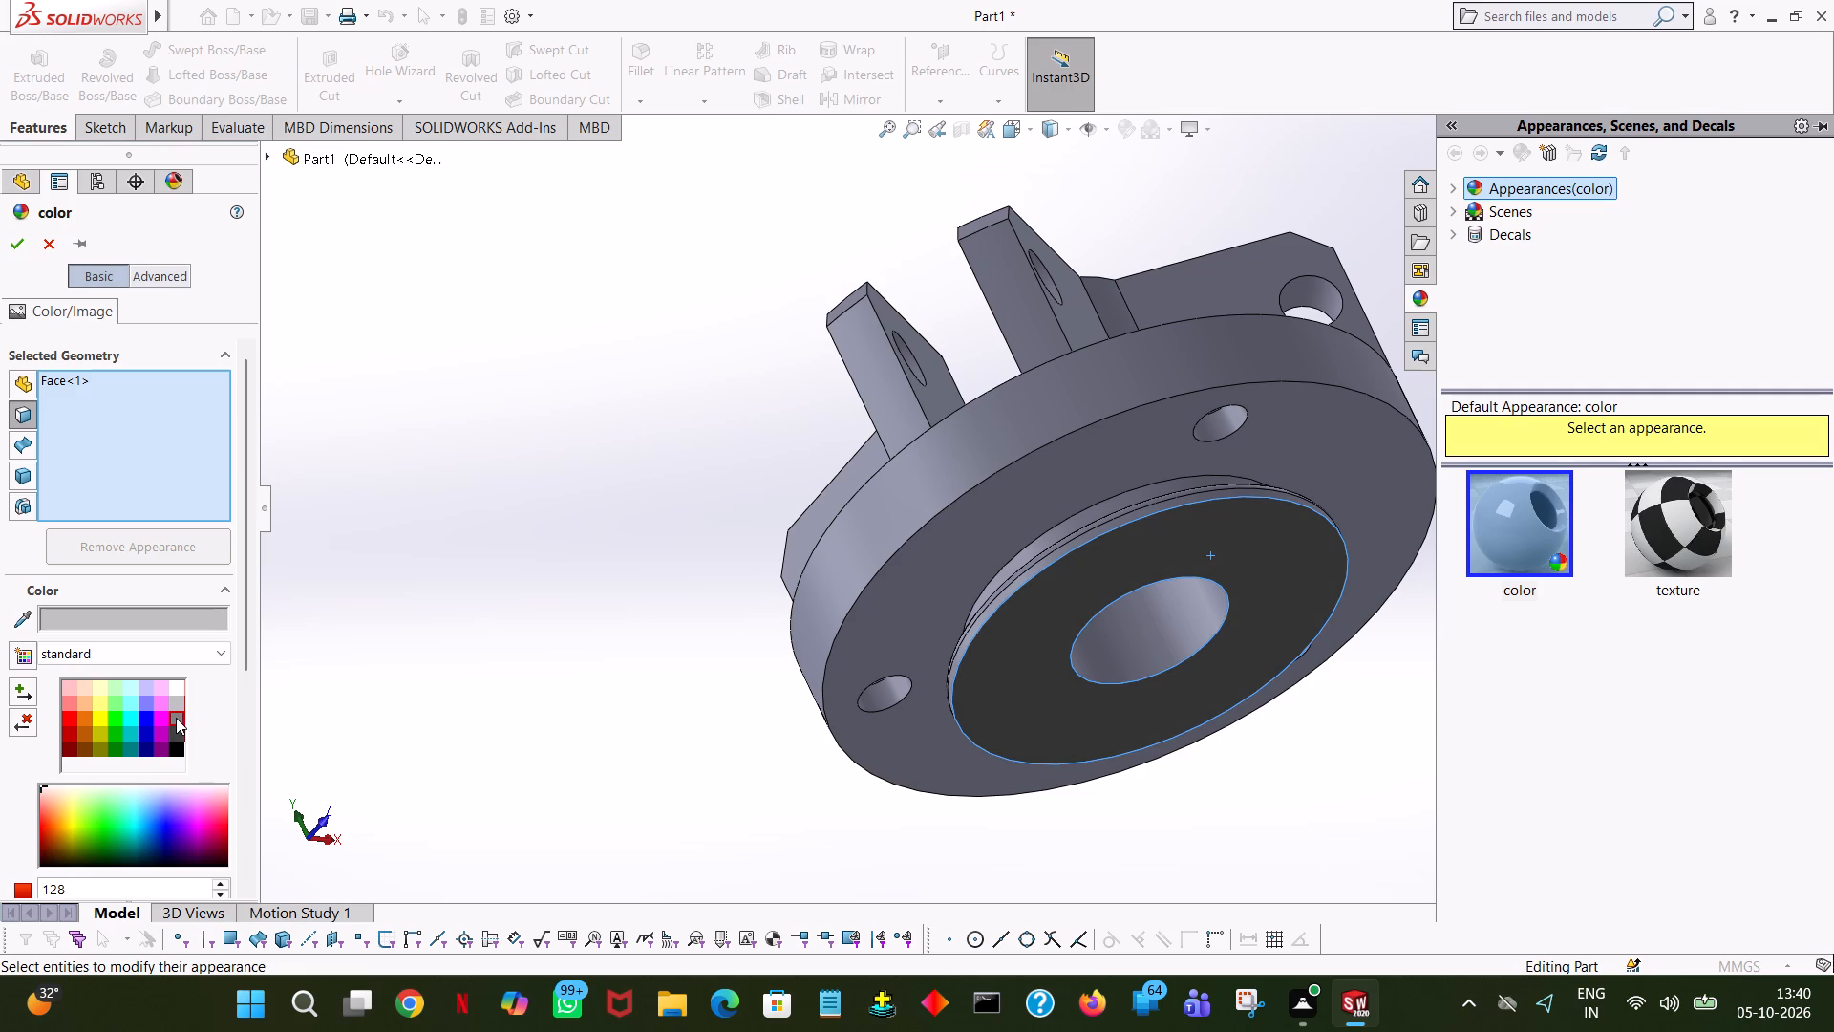
pyautogui.click(175, 703)
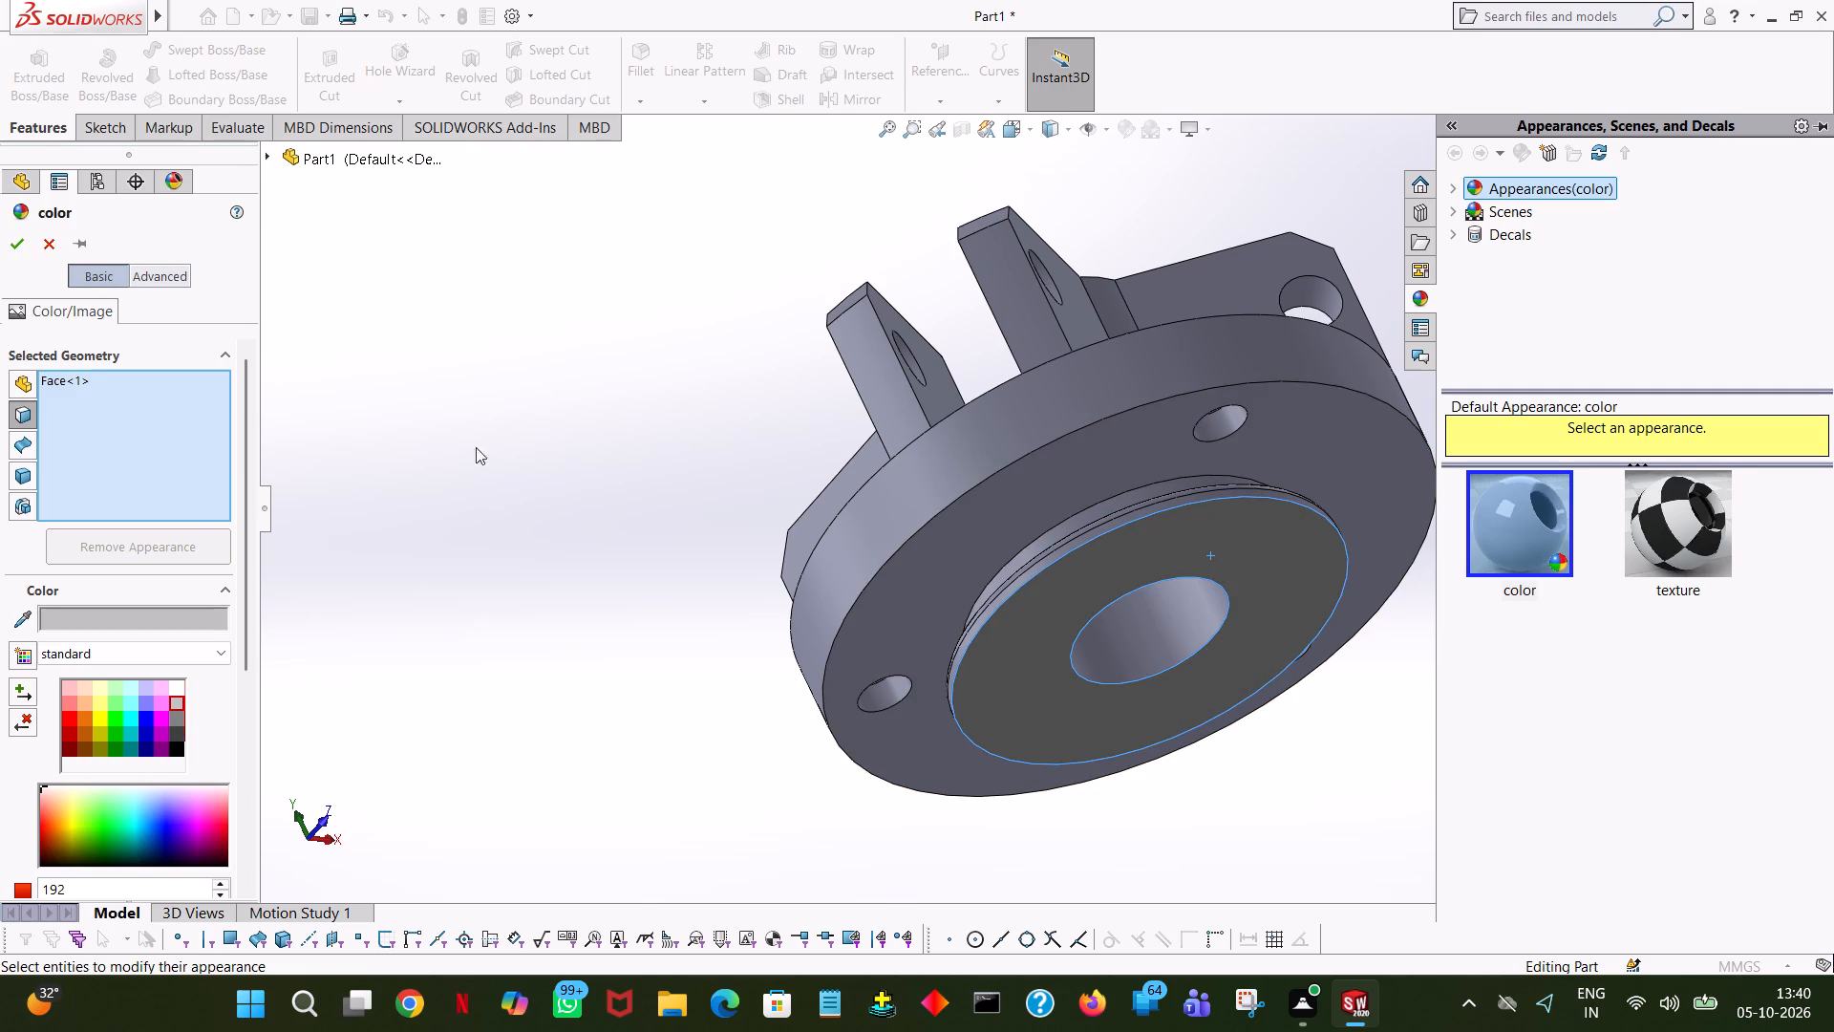
pyautogui.click(64, 704)
# Apply the light red colour also to the underside boss's cylindrical side and the top faces of the three jaw walls.
pyautogui.moveTo(873, 333); pyautogui.dragTo(852, 493, button='middle')
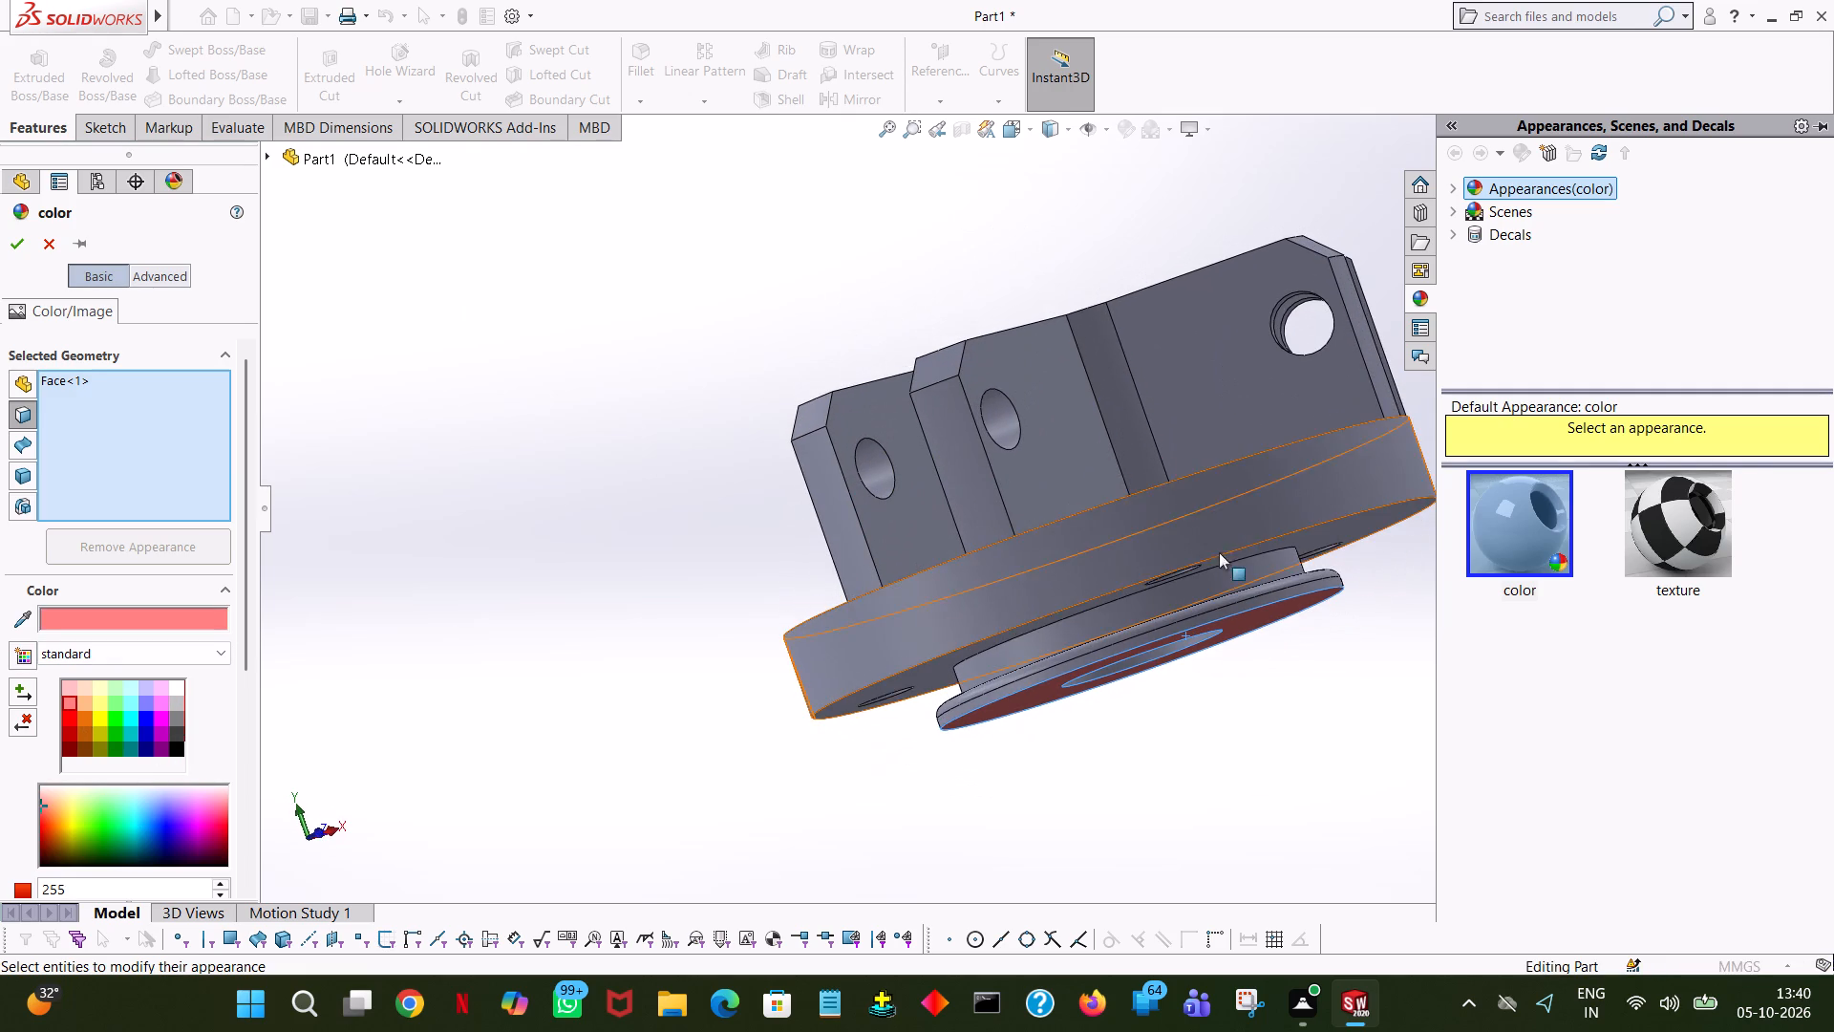
pyautogui.click(1206, 581)
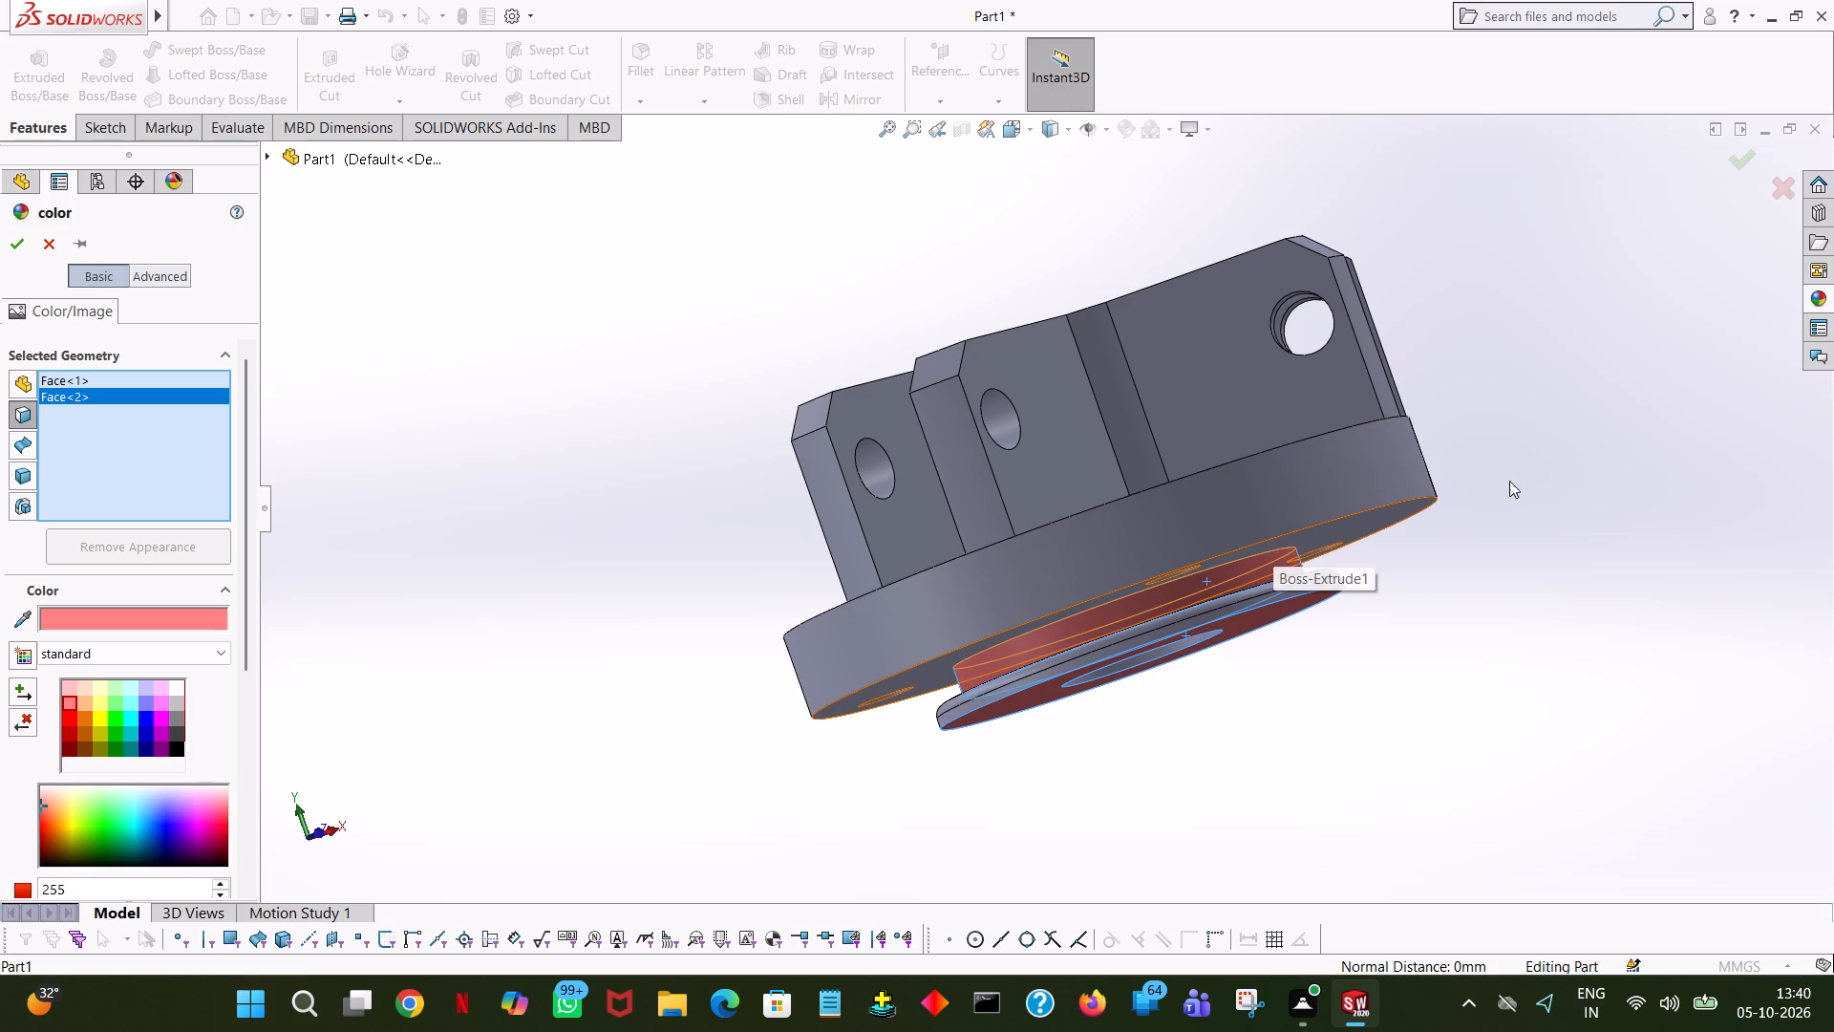
pyautogui.moveTo(1325, 188); pyautogui.dragTo(1457, 467, button='middle')
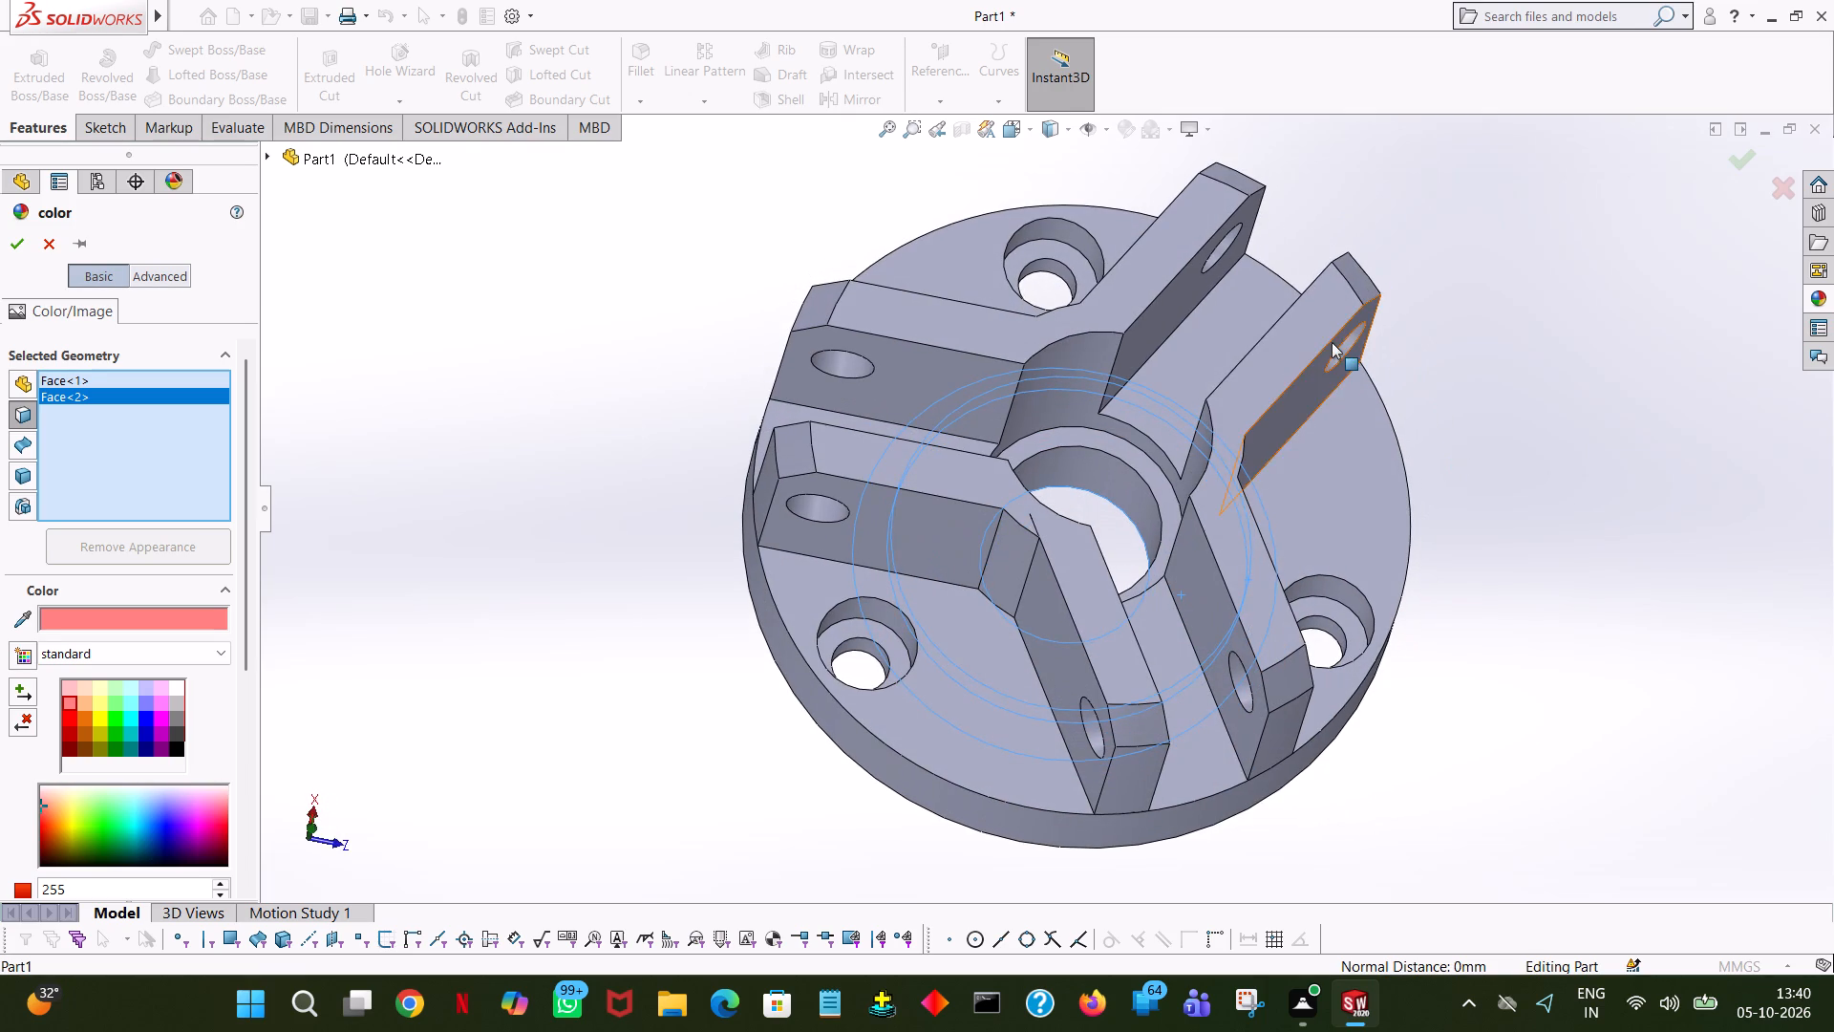
pyautogui.click(1320, 329)
pyautogui.click(1158, 248)
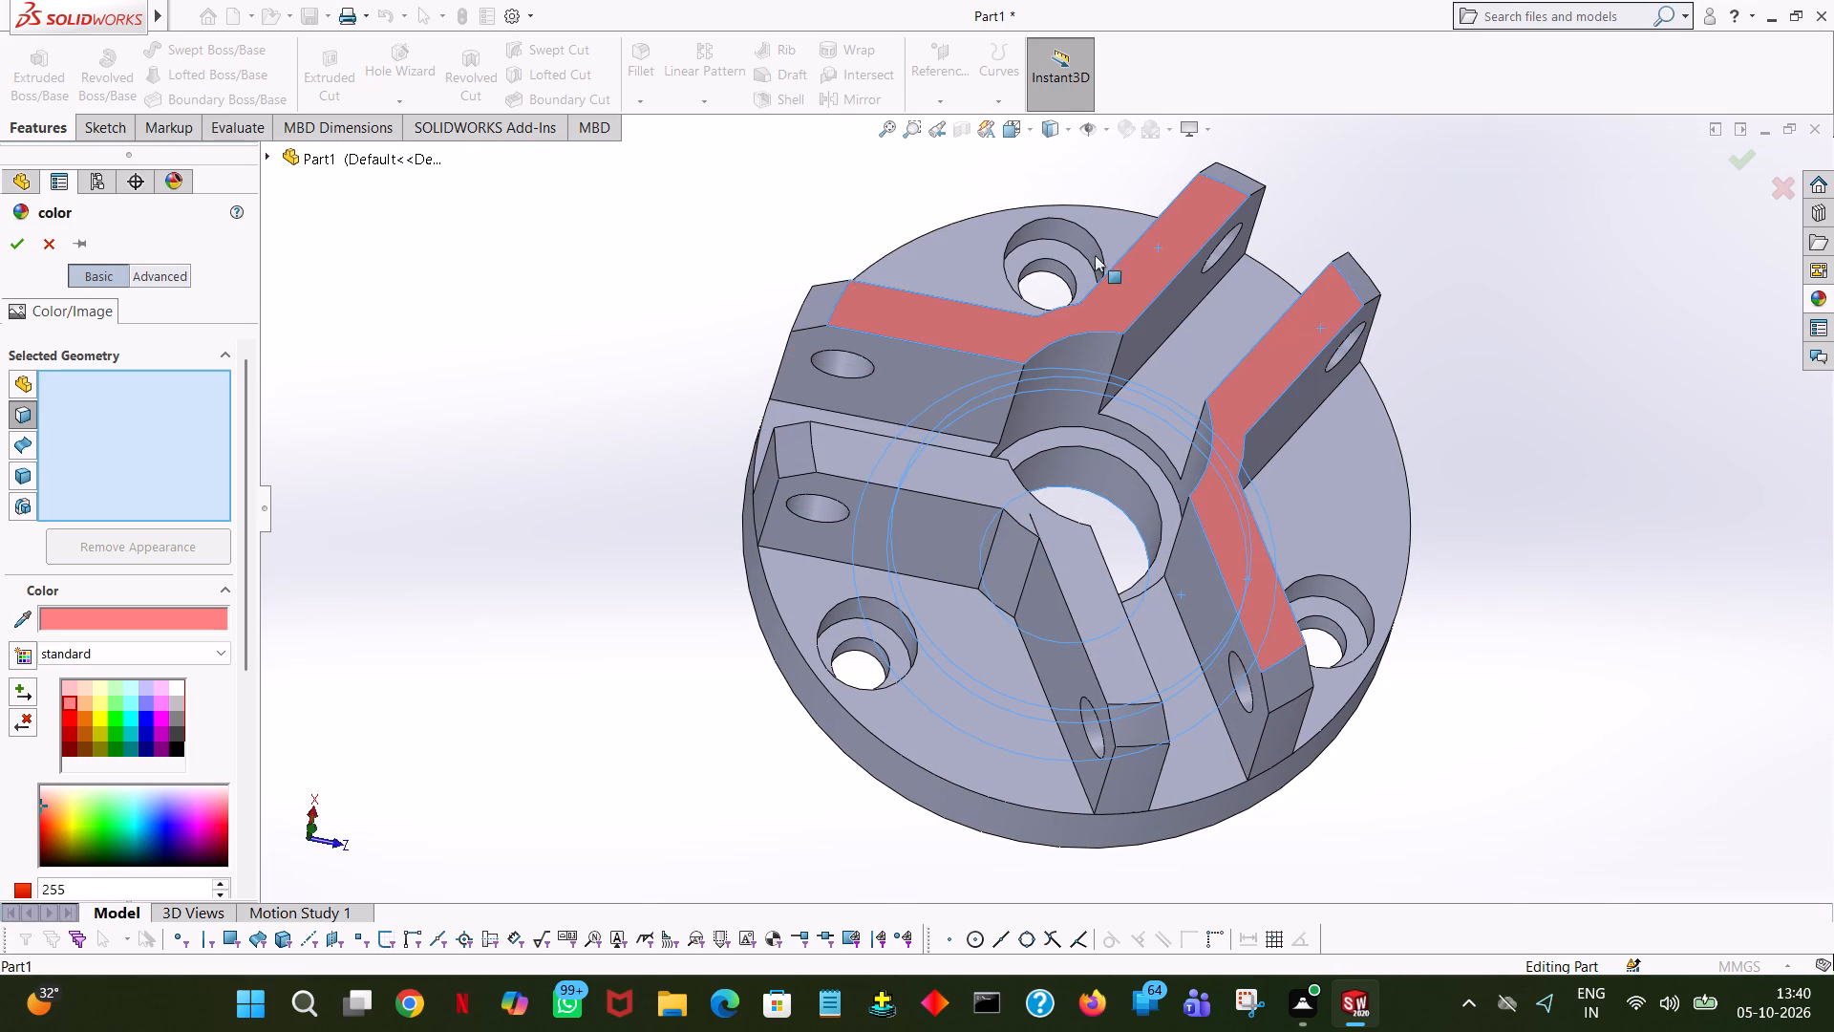
pyautogui.click(1020, 497)
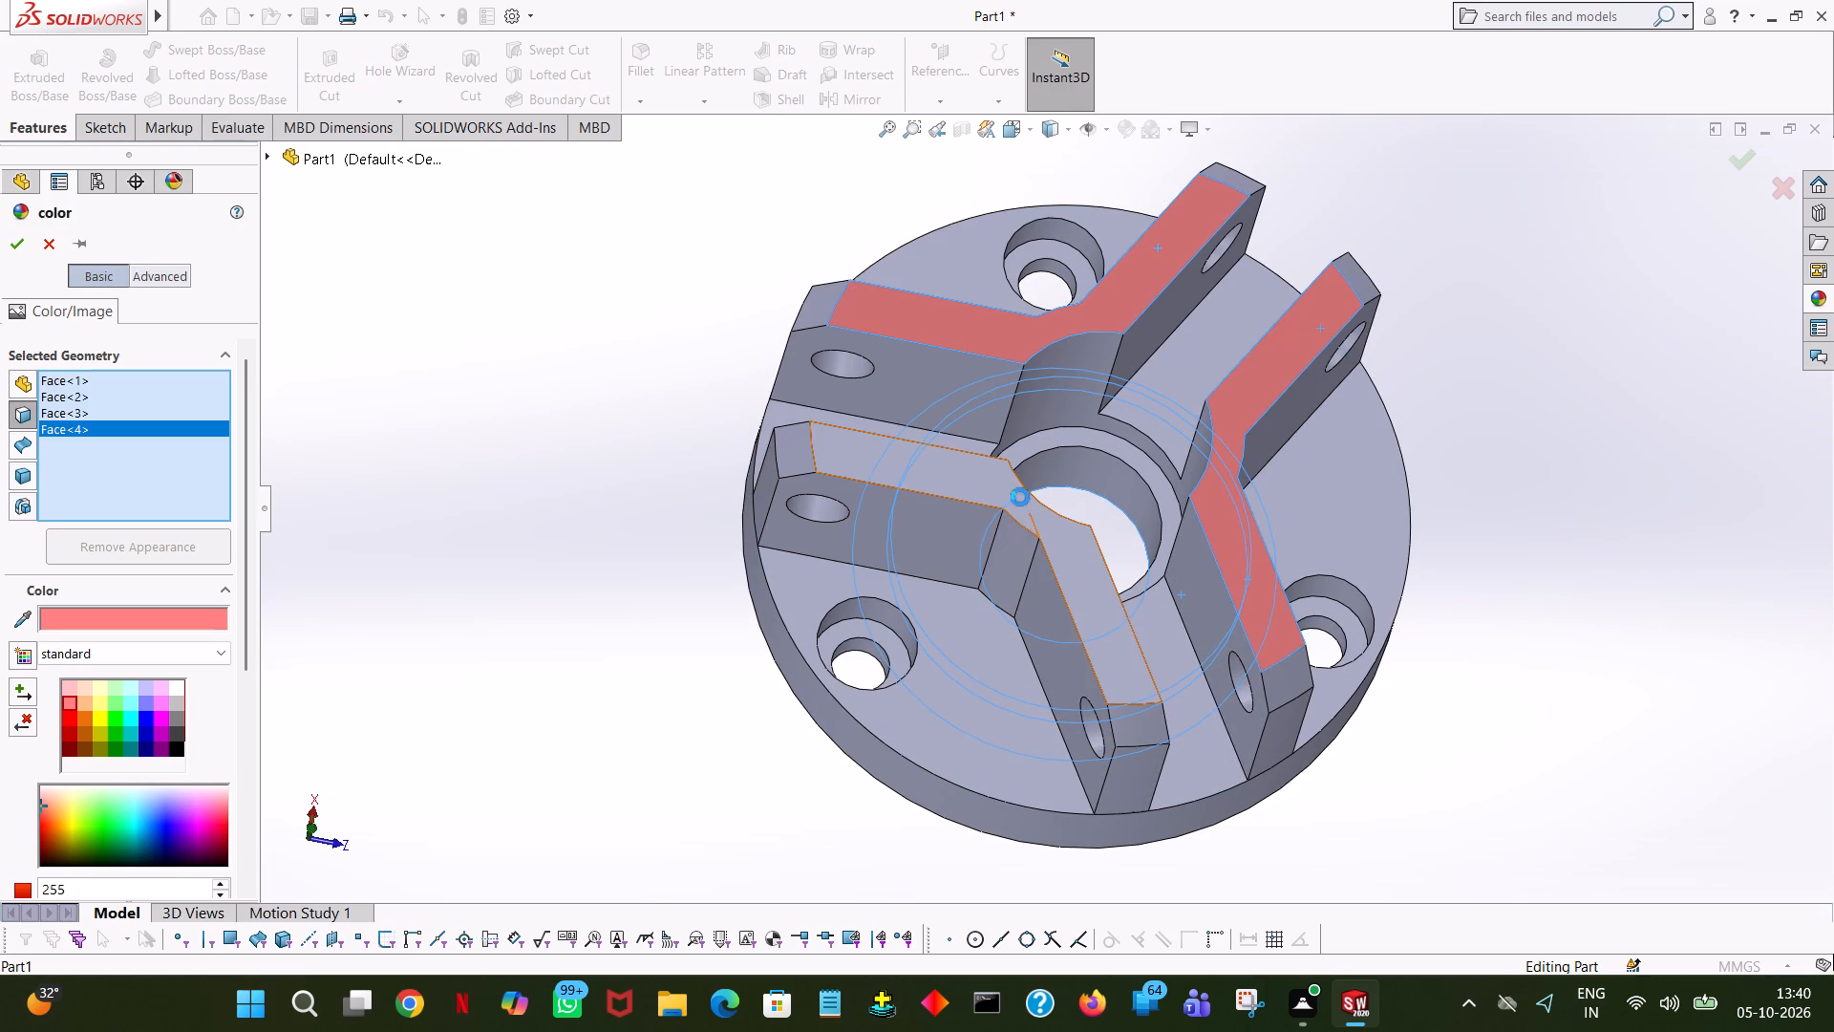
pyautogui.click(23, 247)
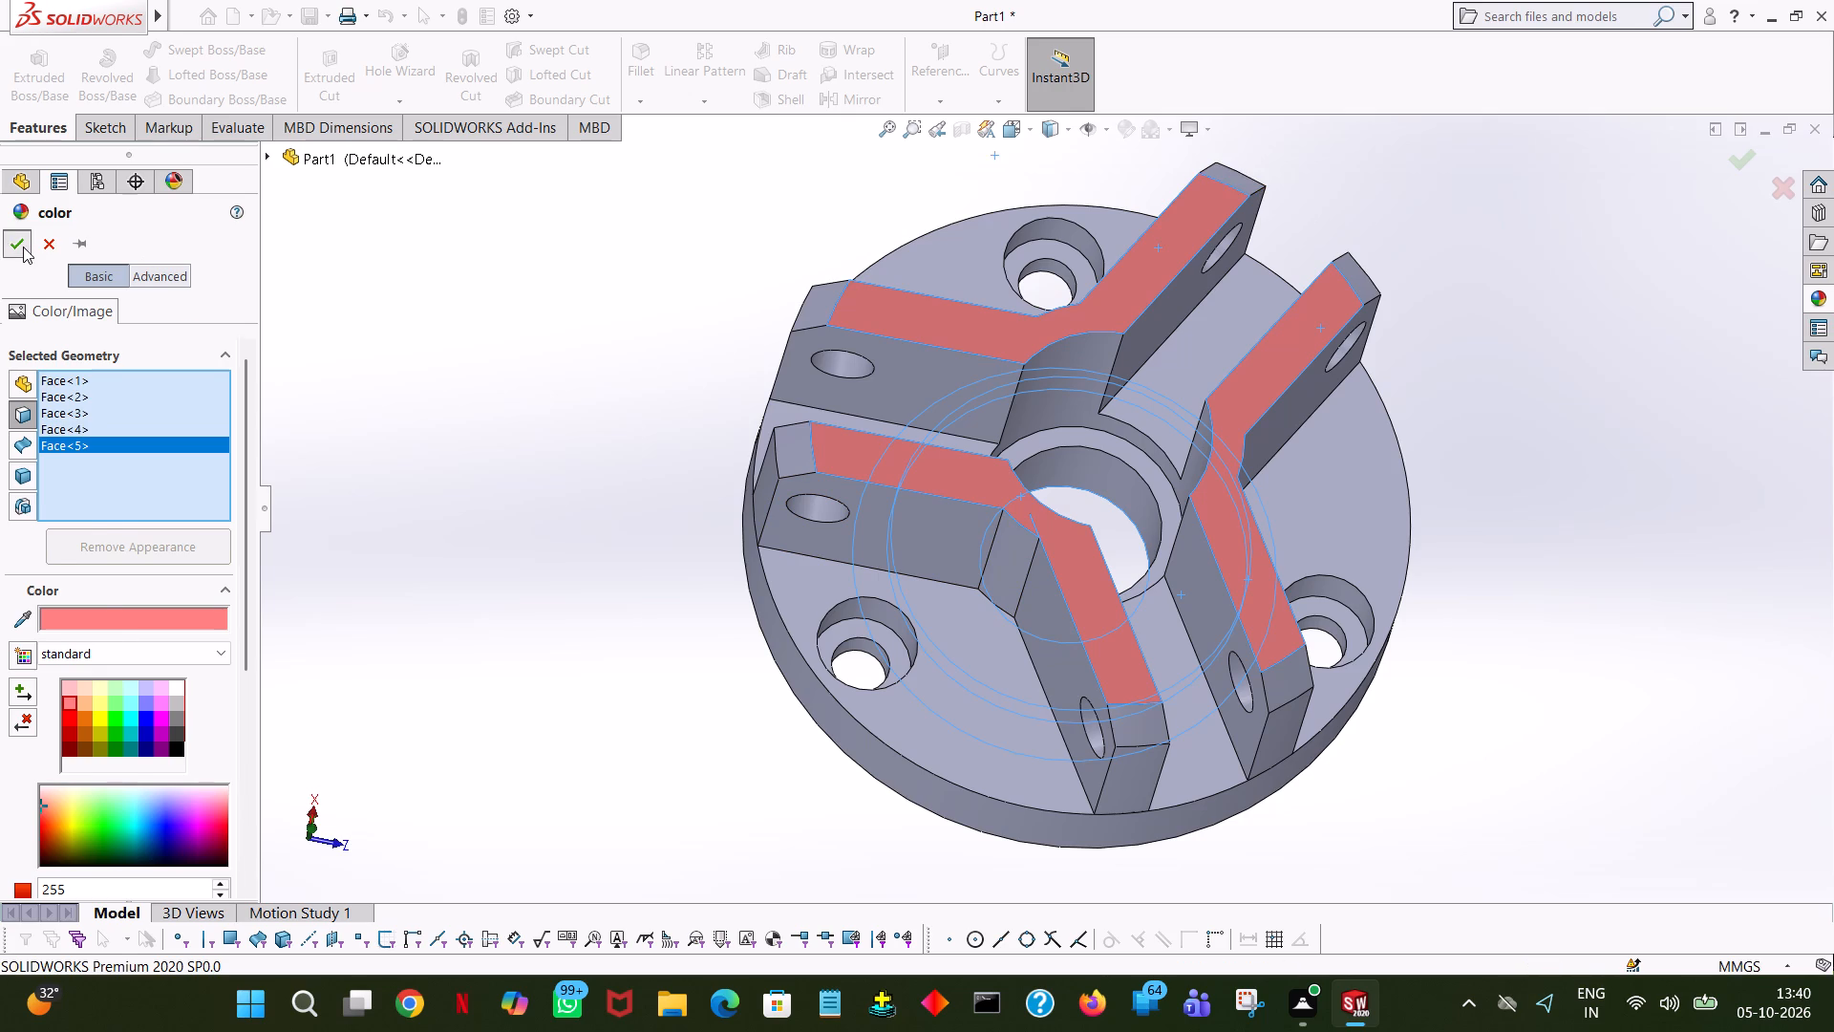
pyautogui.click(1513, 514)
# Open the face appearance for the flange's flat upper ring face and choose black from the standard colour swatches.
pyautogui.moveTo(1517, 516); pyautogui.dragTo(1478, 314, button='middle')
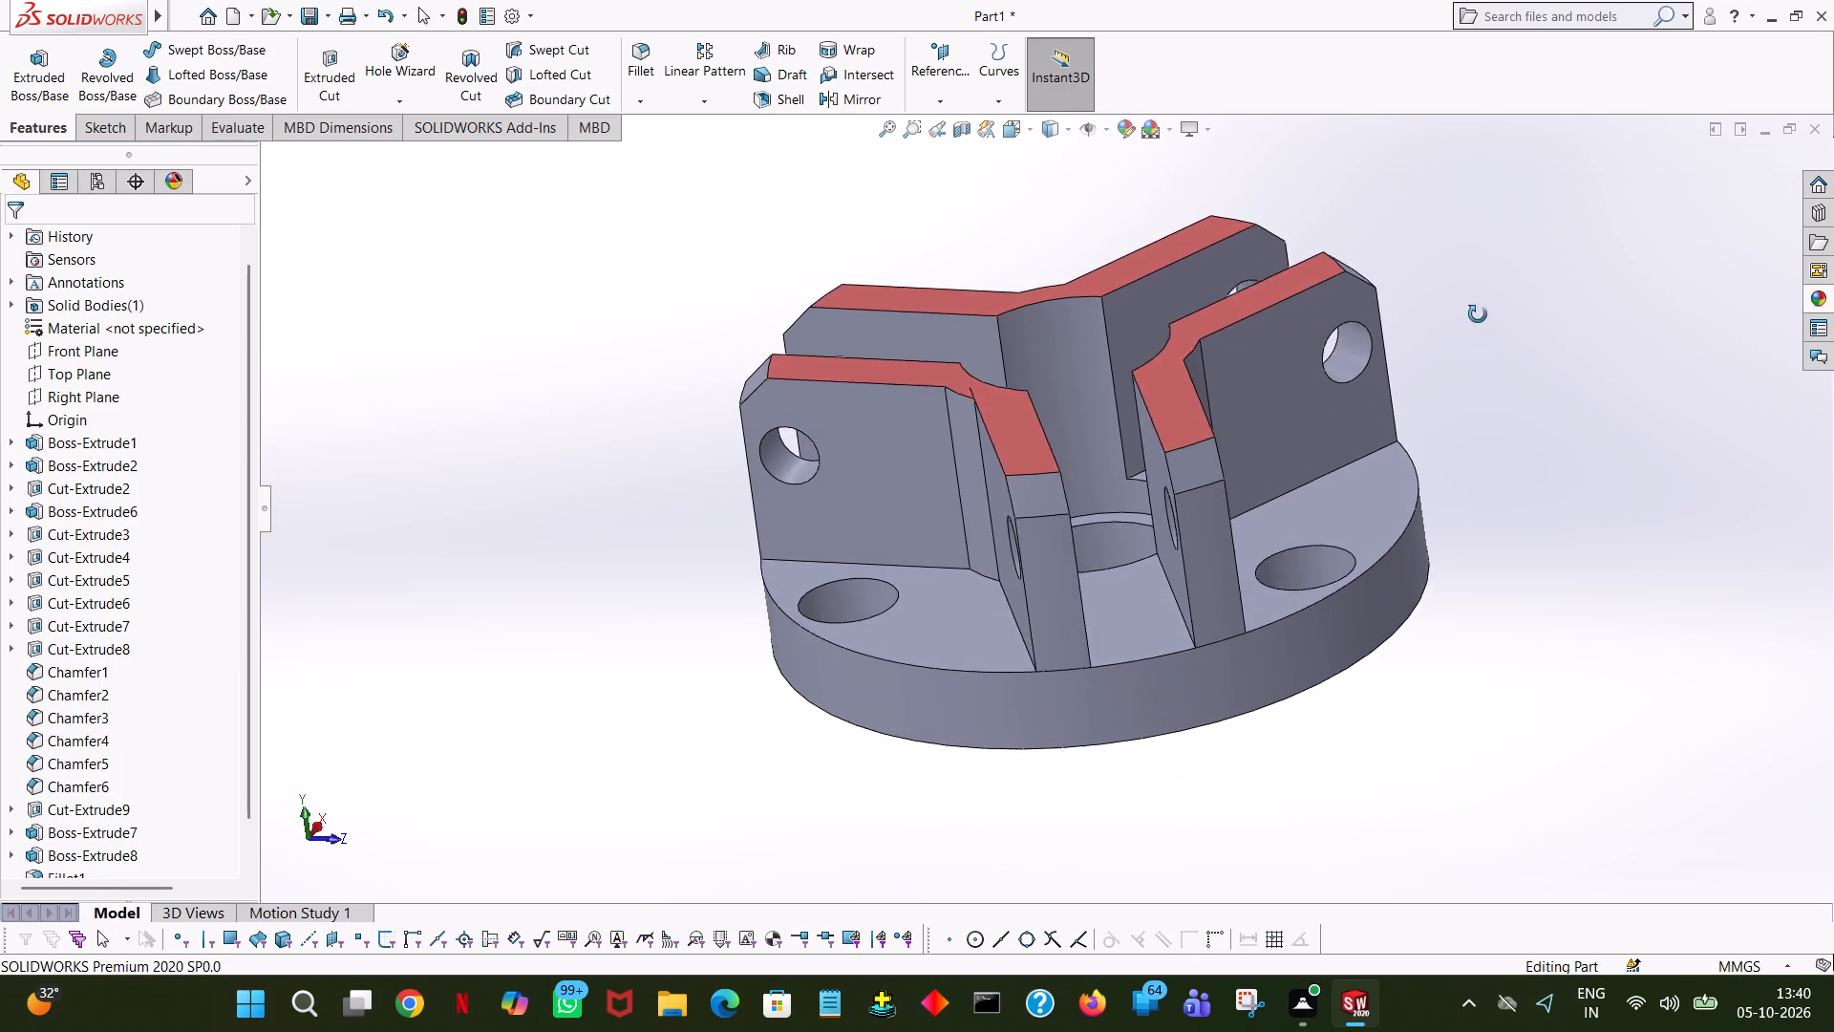
pyautogui.moveTo(1478, 314); pyautogui.dragTo(1457, 292, button='middle')
pyautogui.moveTo(1573, 651); pyautogui.dragTo(1557, 627, button='middle')
pyautogui.keyDown('ctrl'); pyautogui.scroll(-4, 1376, 664); pyautogui.keyUp('ctrl')
pyautogui.moveTo(1229, 658); pyautogui.dragTo(1296, 538, button='middle')
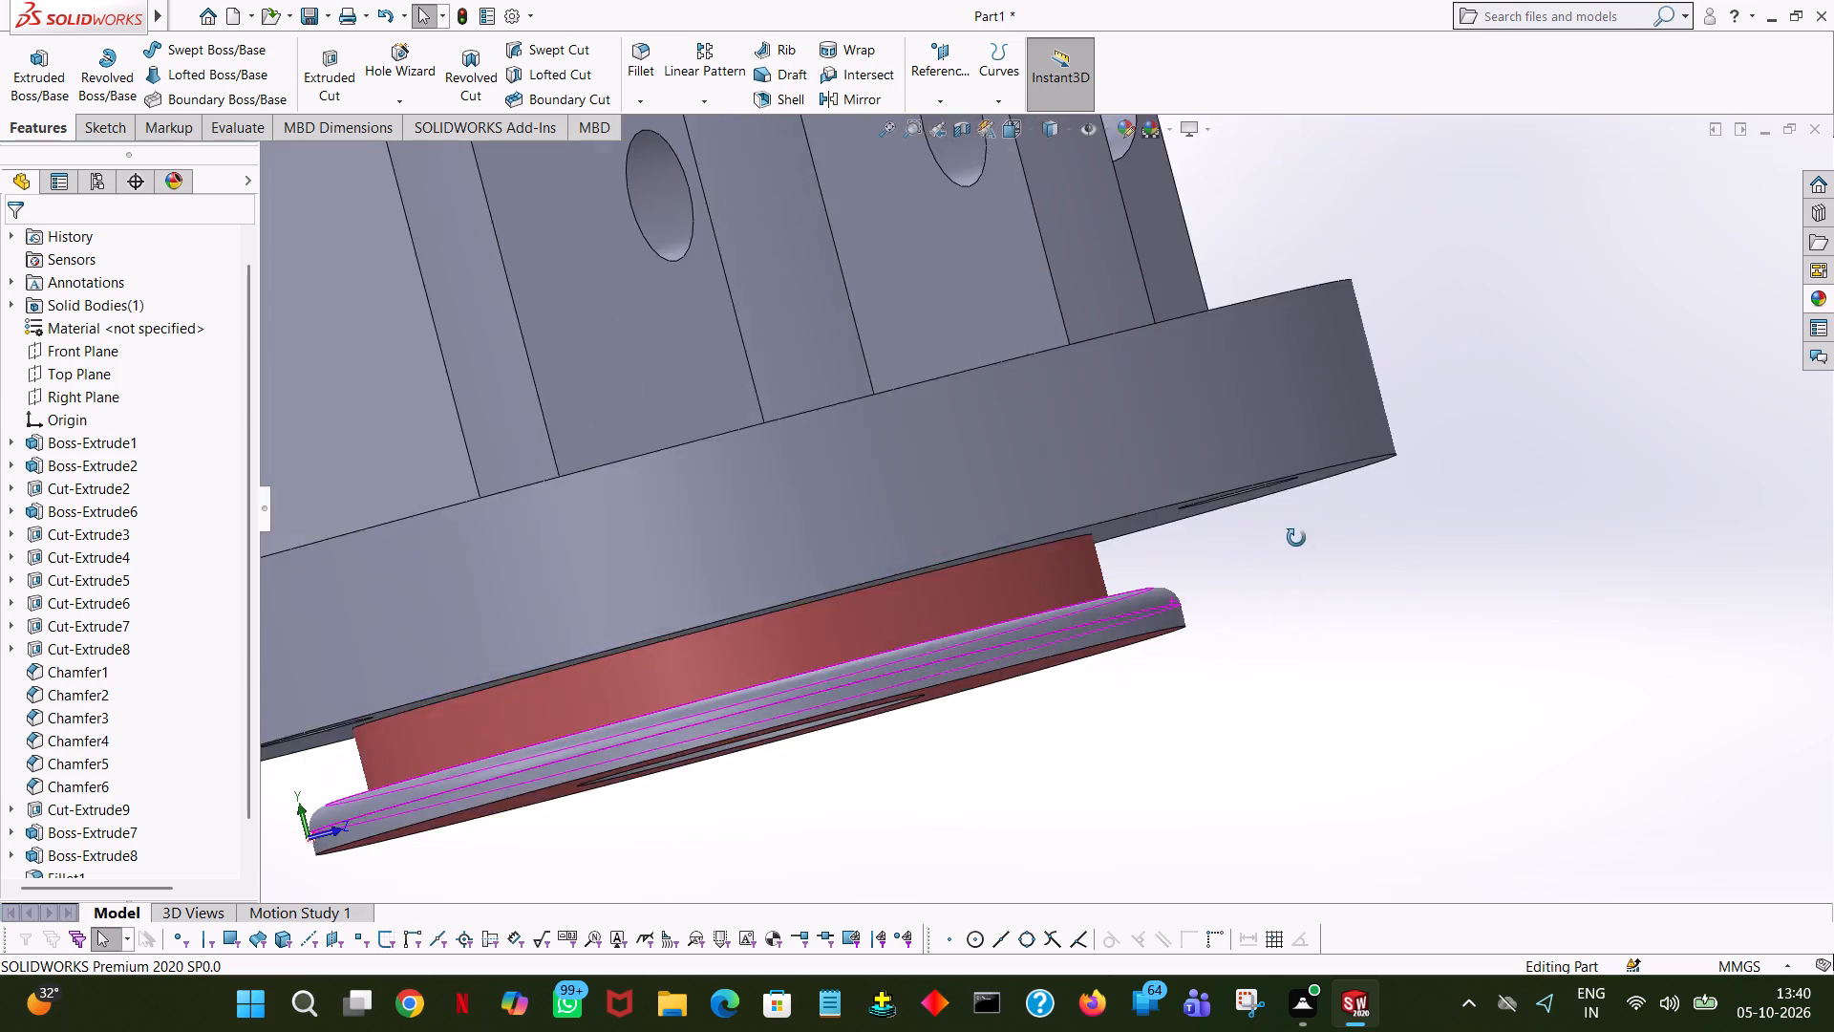
pyautogui.moveTo(1296, 538); pyautogui.dragTo(1296, 582, button='middle')
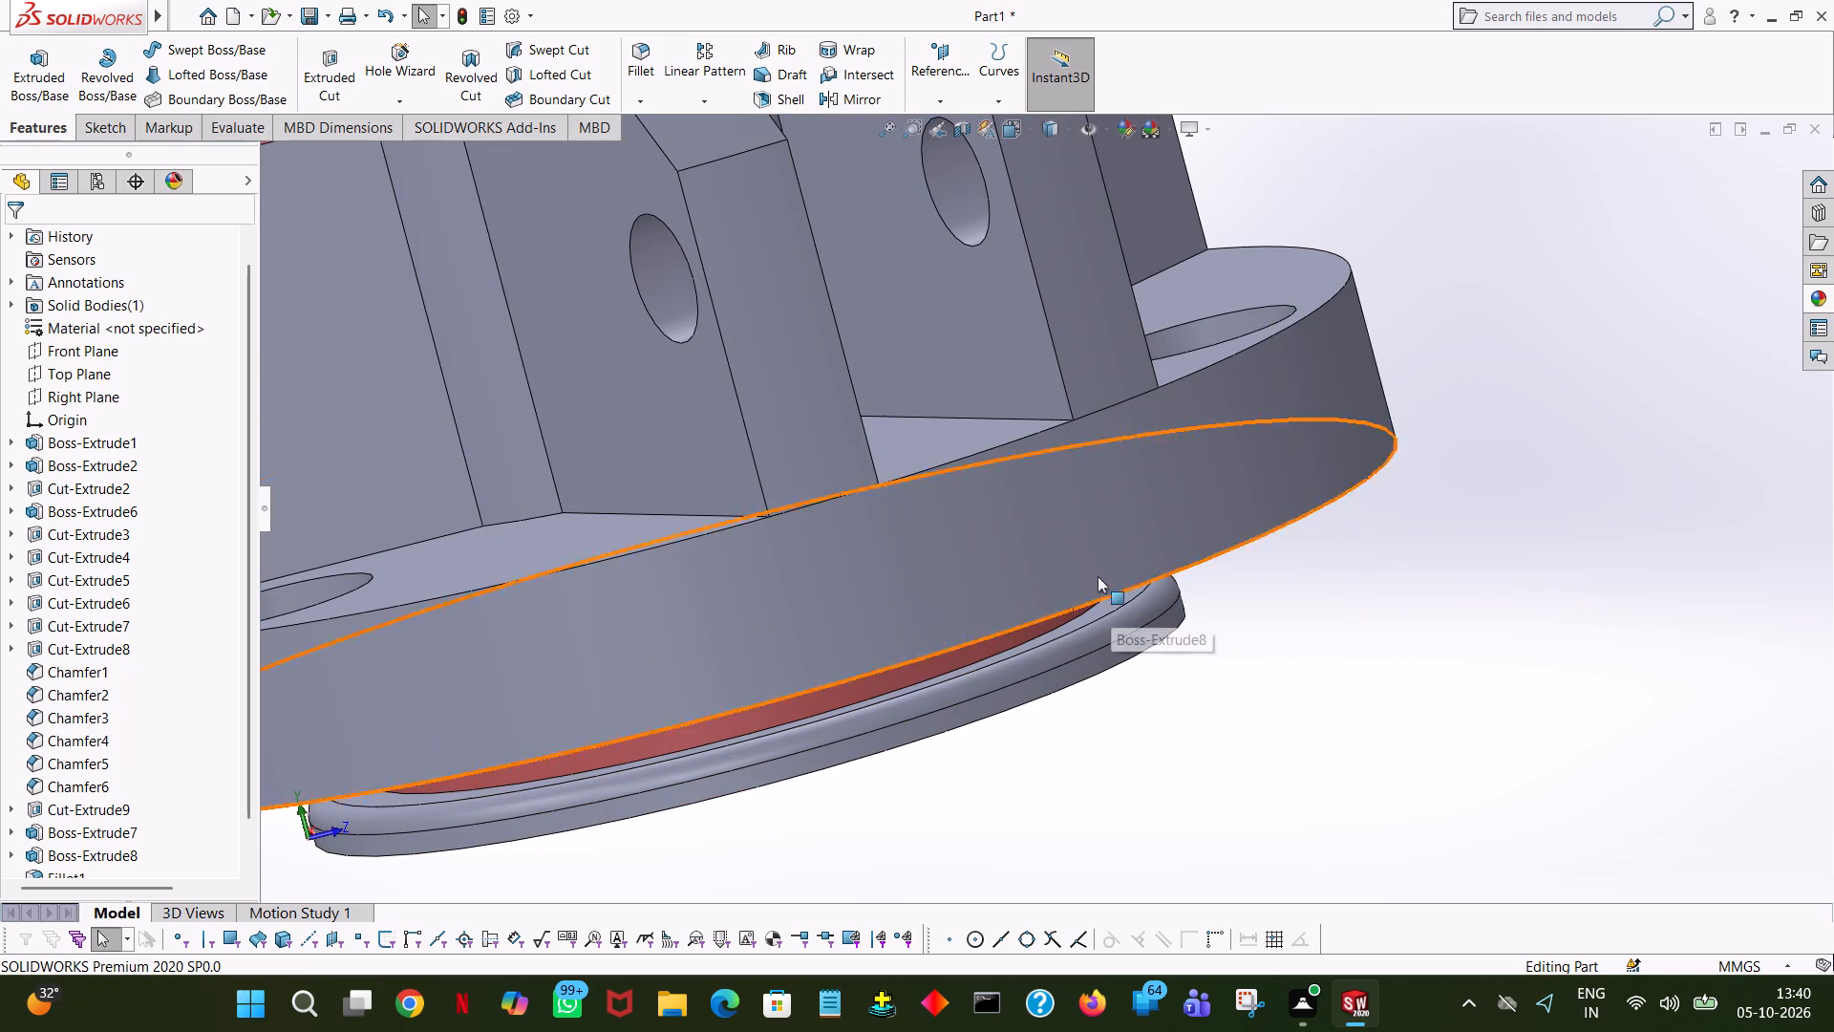
pyautogui.click(1115, 602)
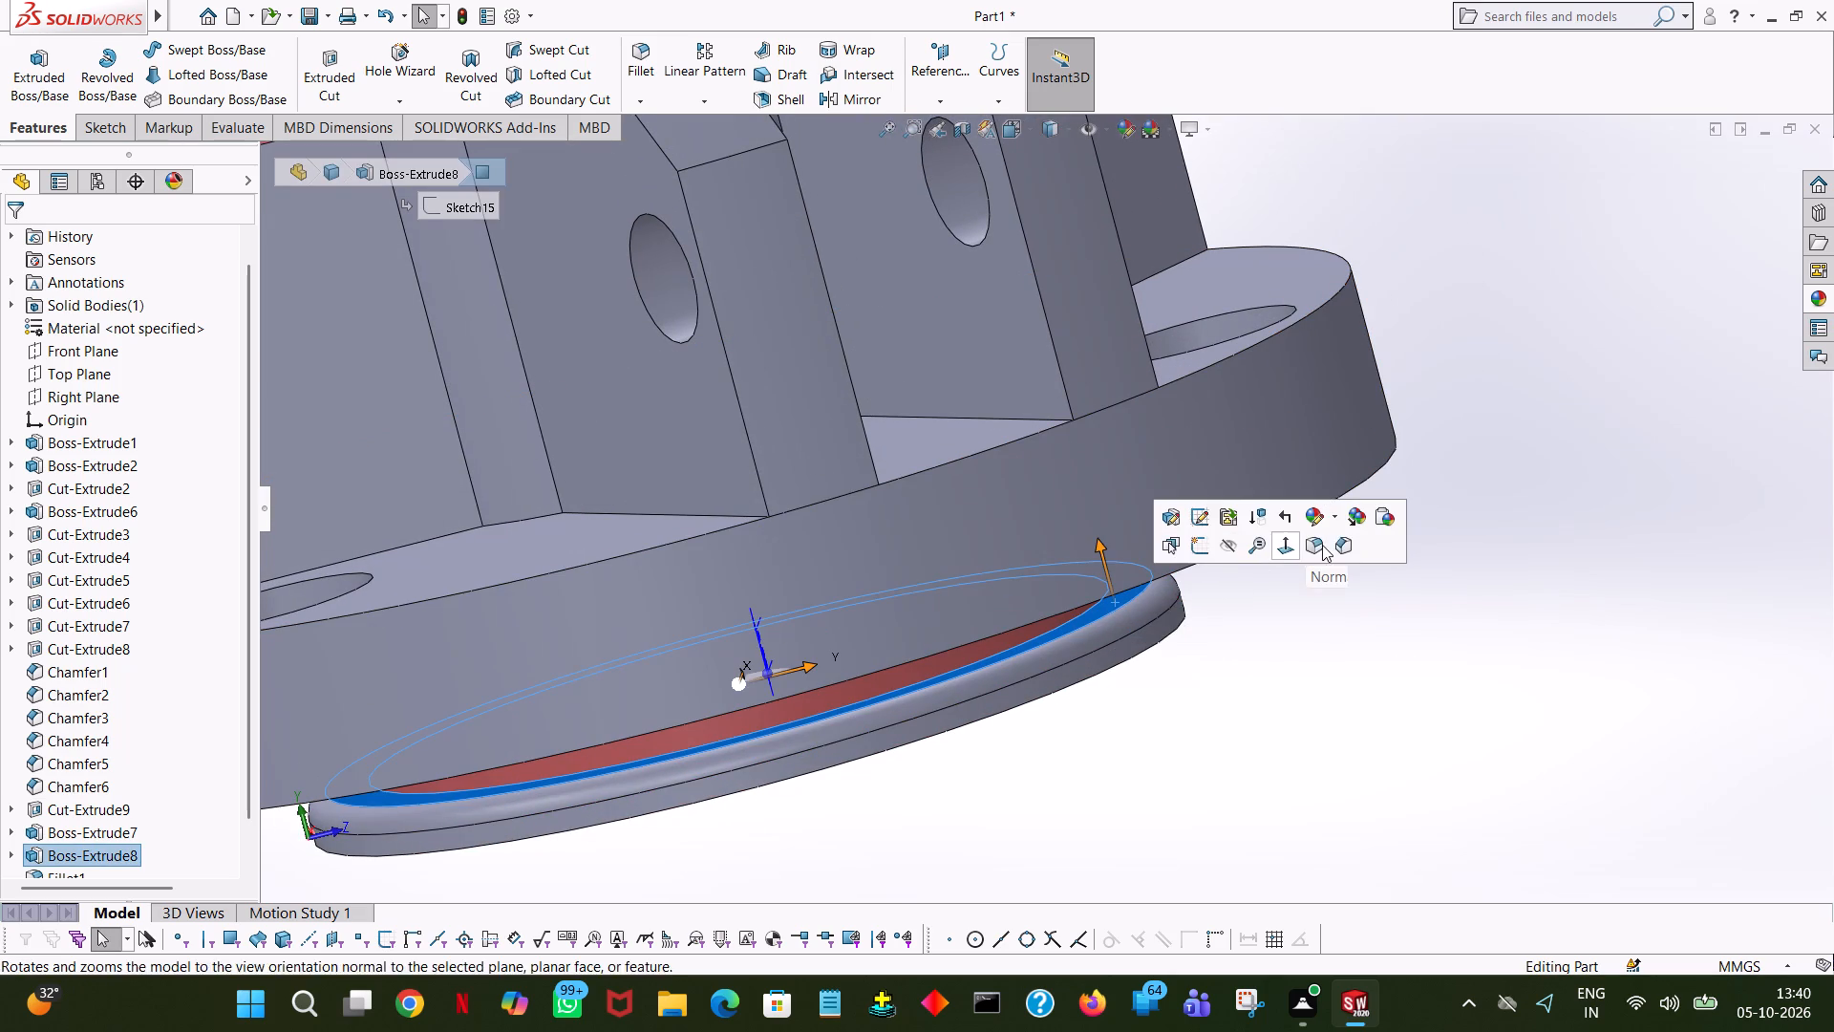
pyautogui.click(1317, 512)
pyautogui.click(1322, 555)
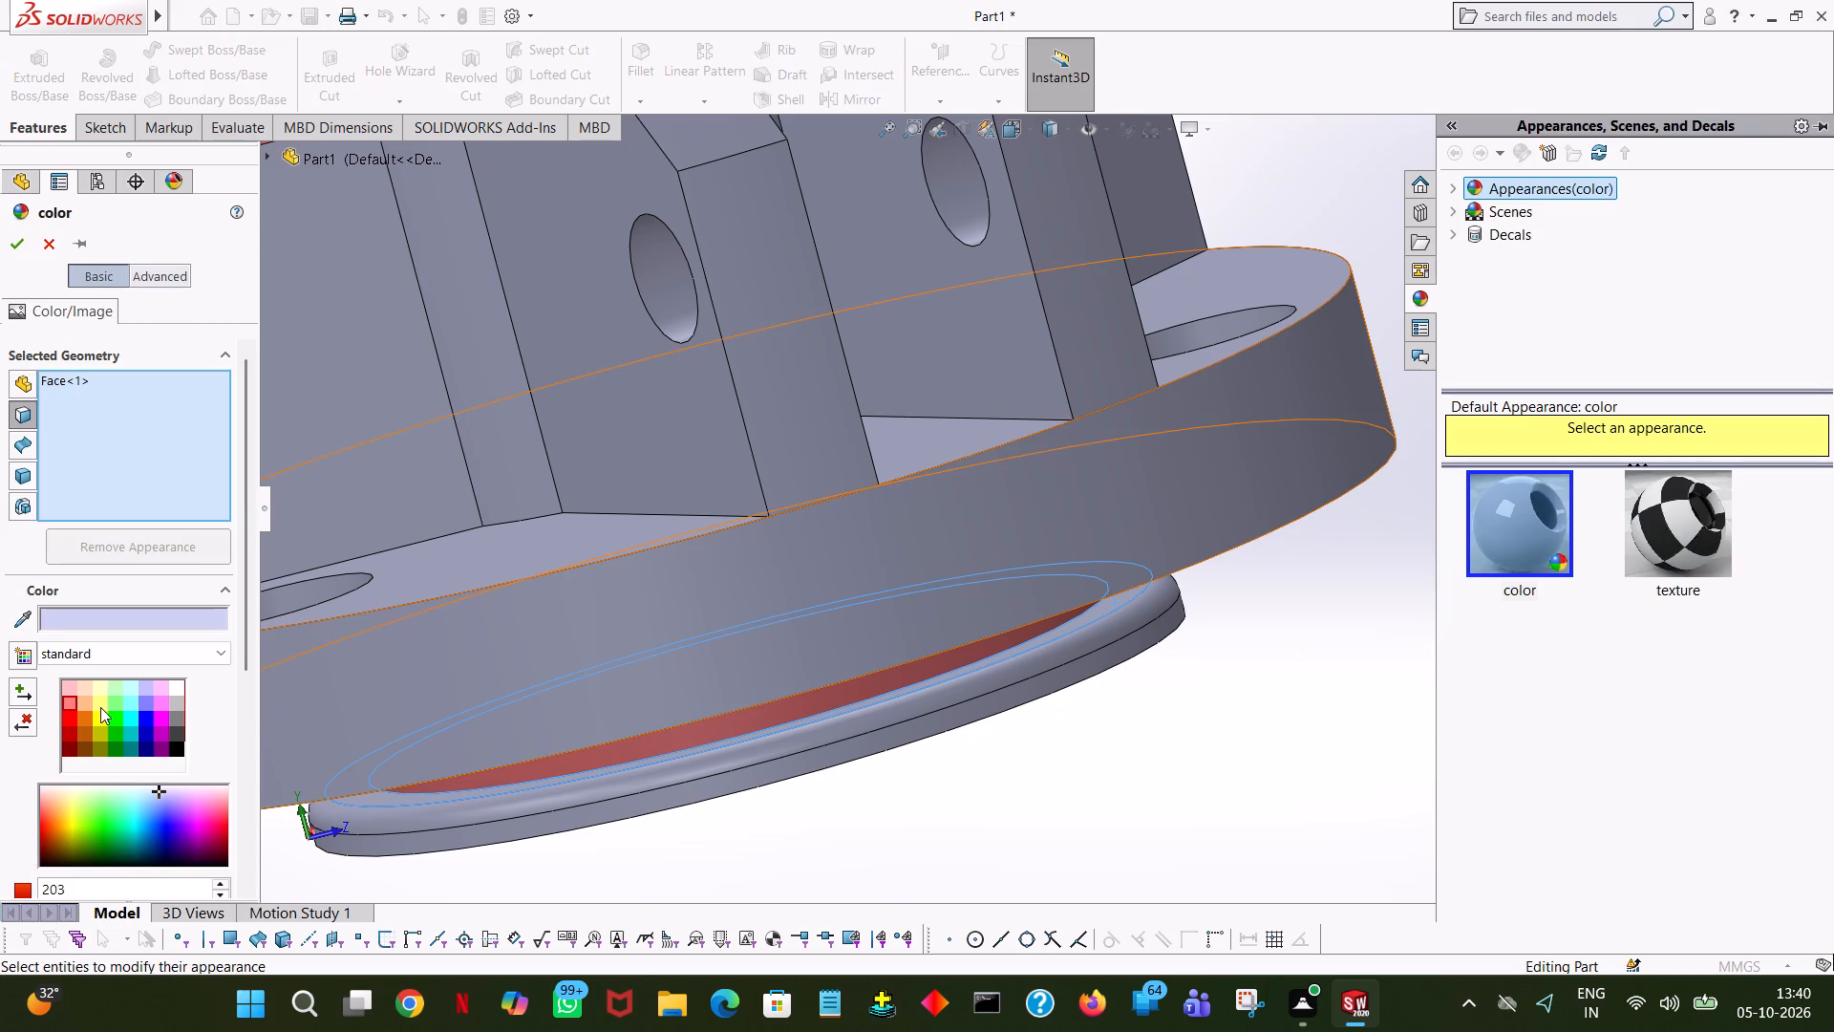
pyautogui.click(180, 731)
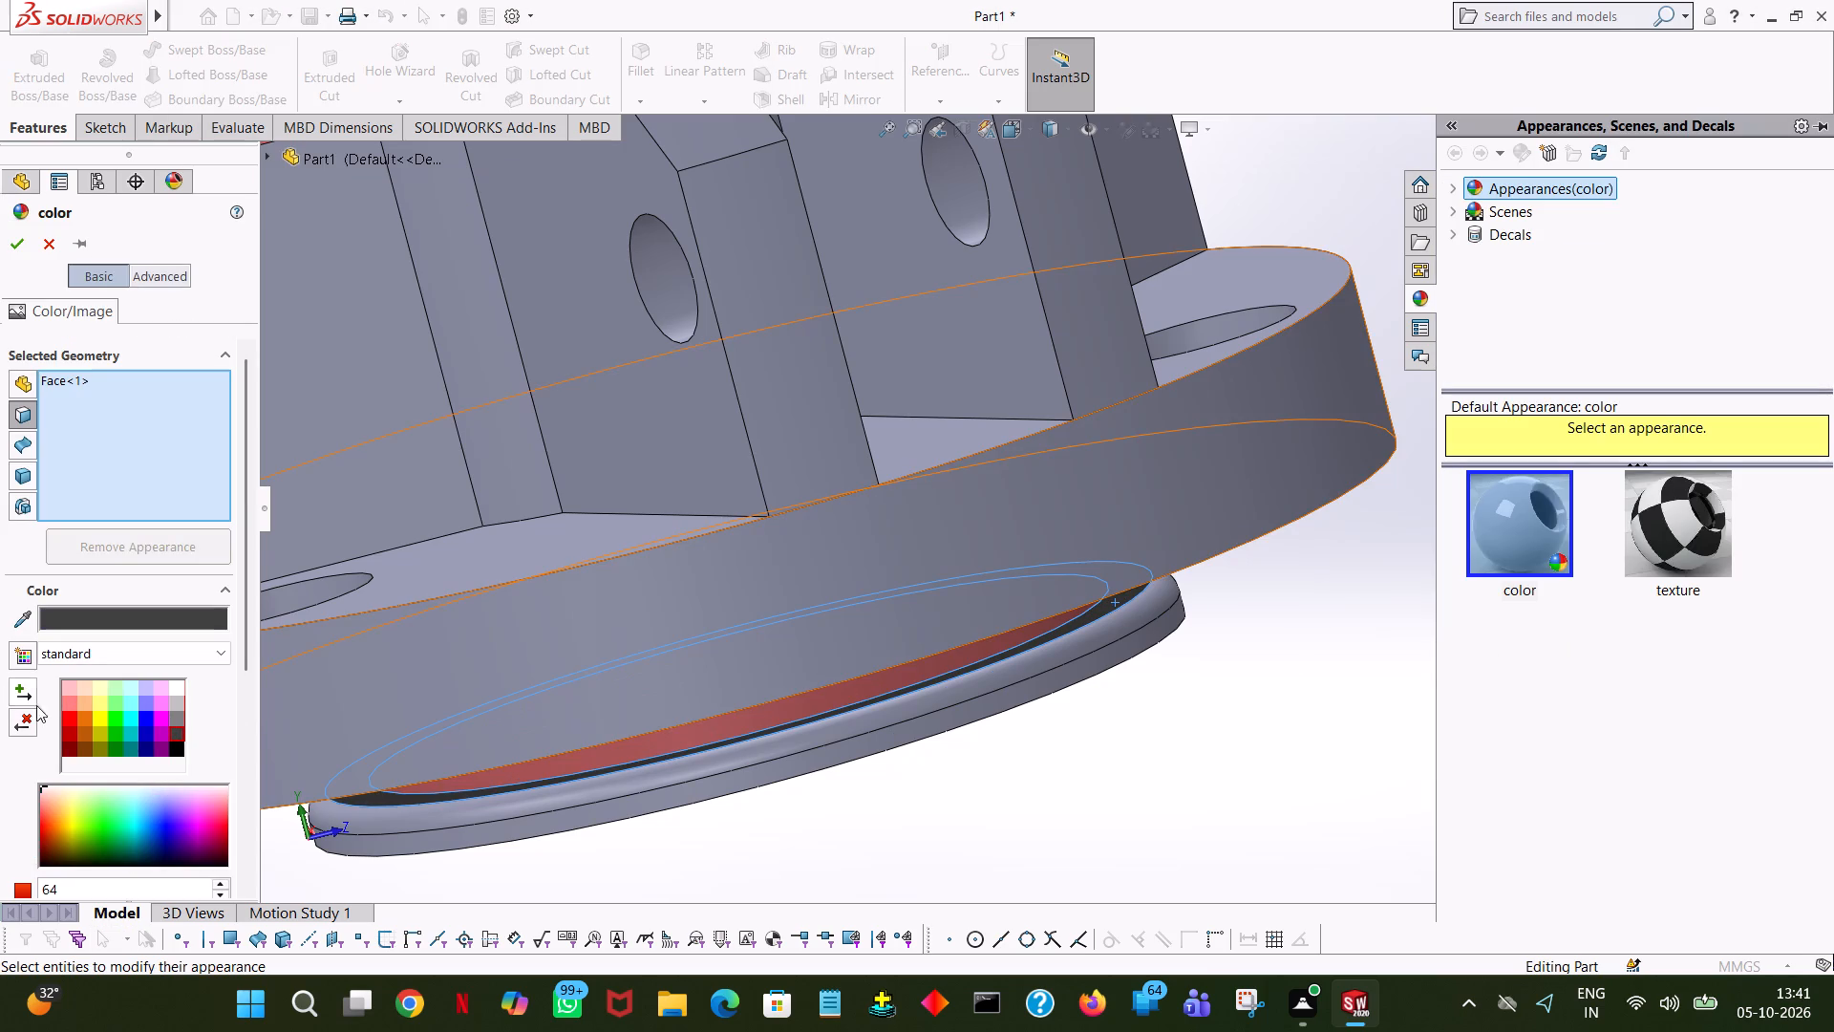
pyautogui.click(181, 746)
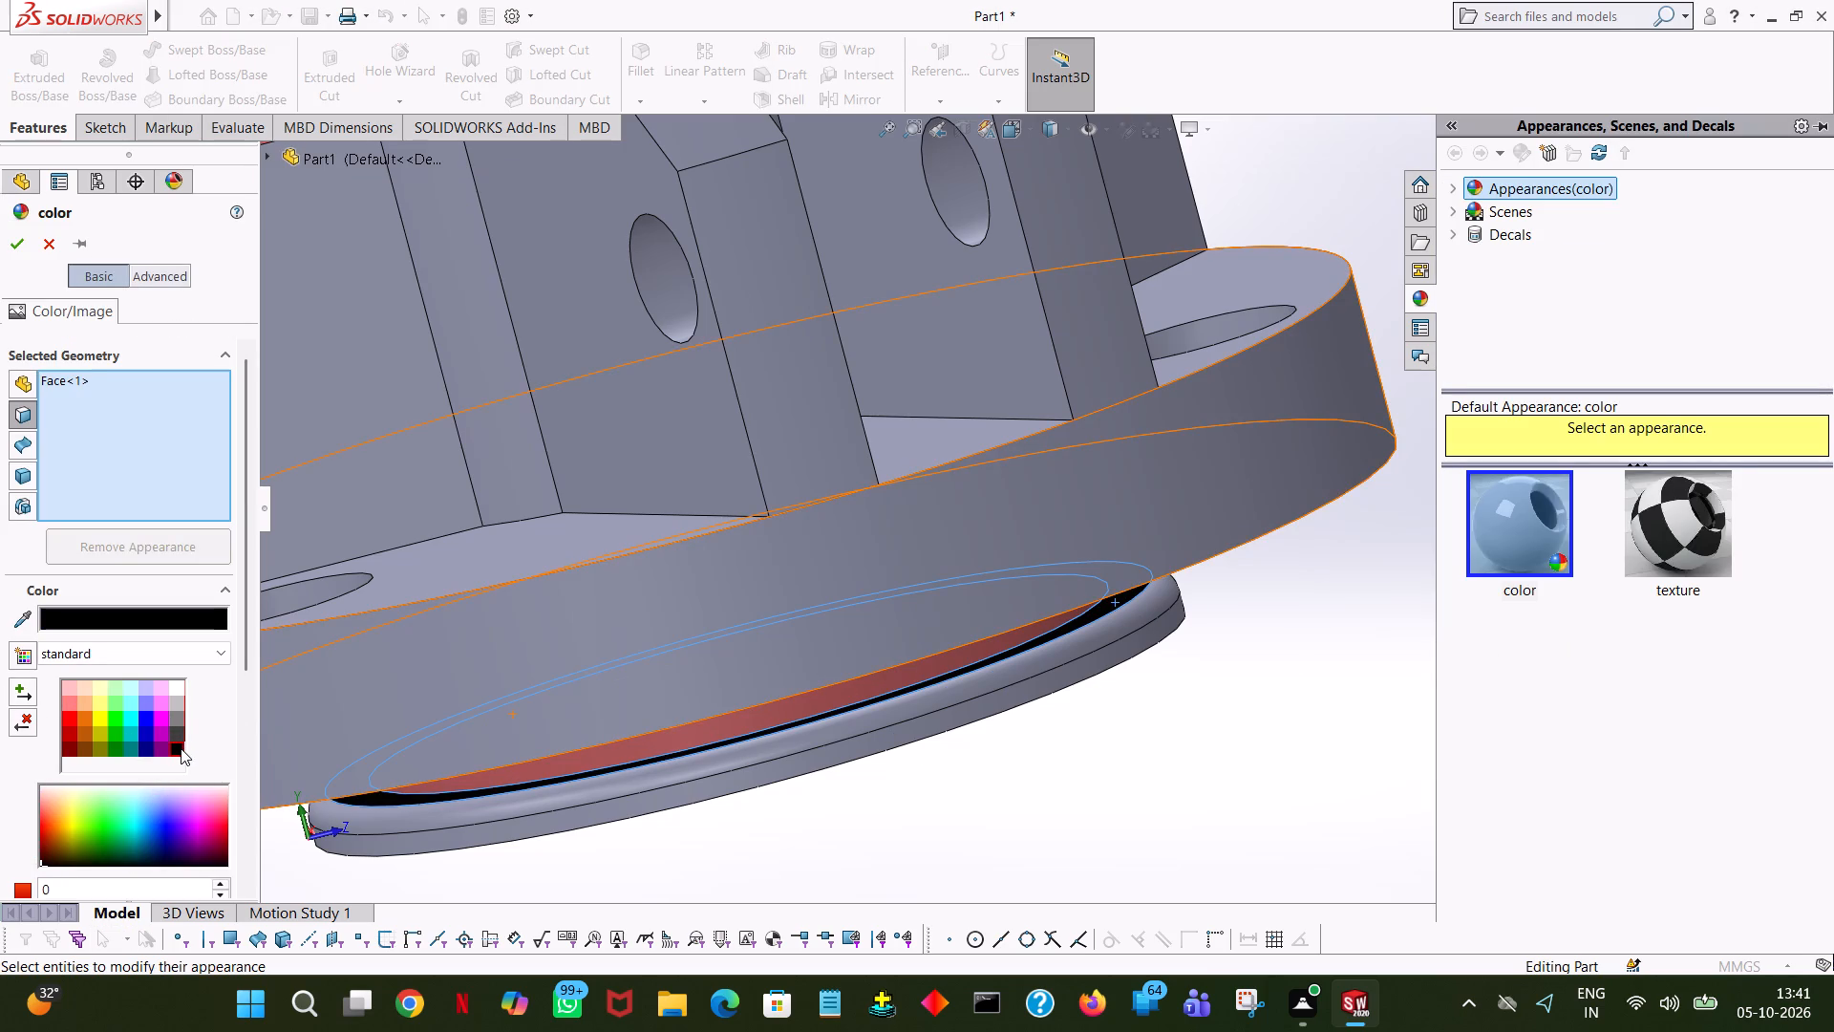
pyautogui.click(181, 748)
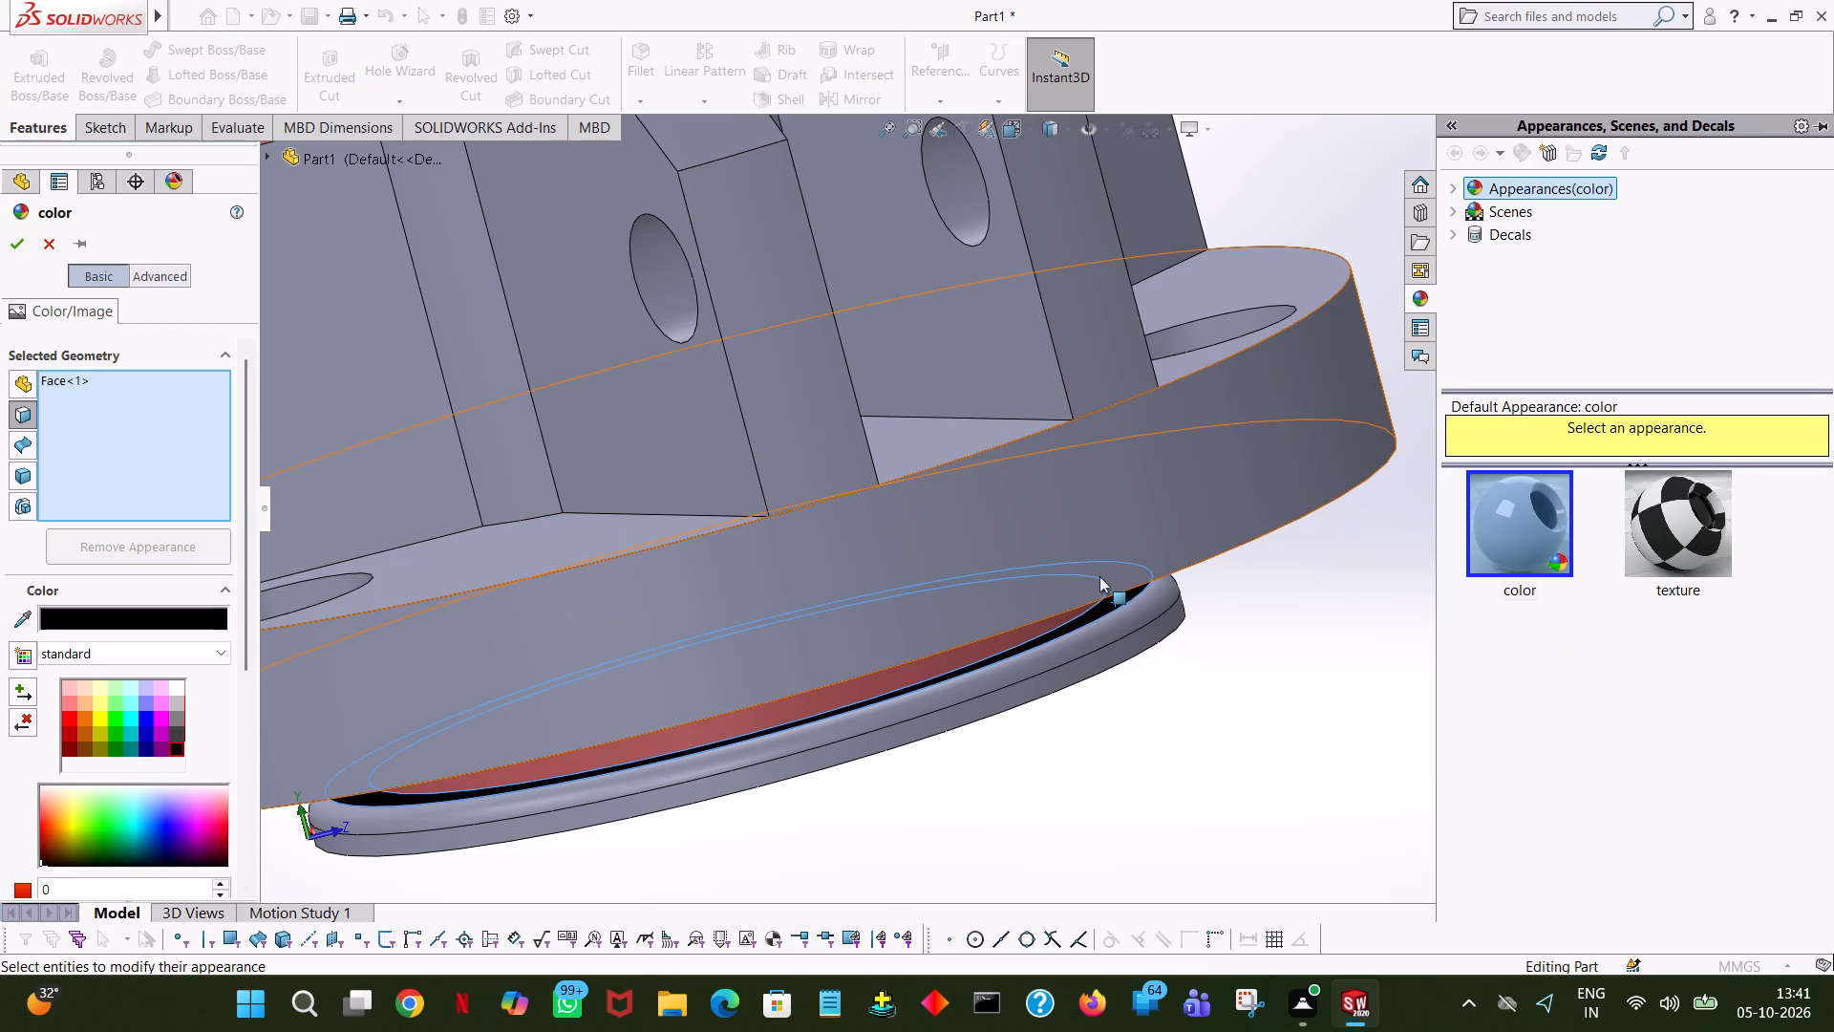
# Apply the black colour also to the narrow outer bend face of each of the three jaw walls.
pyautogui.keyDown('ctrl'); pyautogui.scroll(-5, 1099, 576); pyautogui.keyUp('ctrl')
pyautogui.keyDown('ctrl'); pyautogui.scroll(13, 1099, 576); pyautogui.keyUp('ctrl')
pyautogui.keyDown('ctrl'); pyautogui.scroll(-1, 1004, 383); pyautogui.keyUp('ctrl')
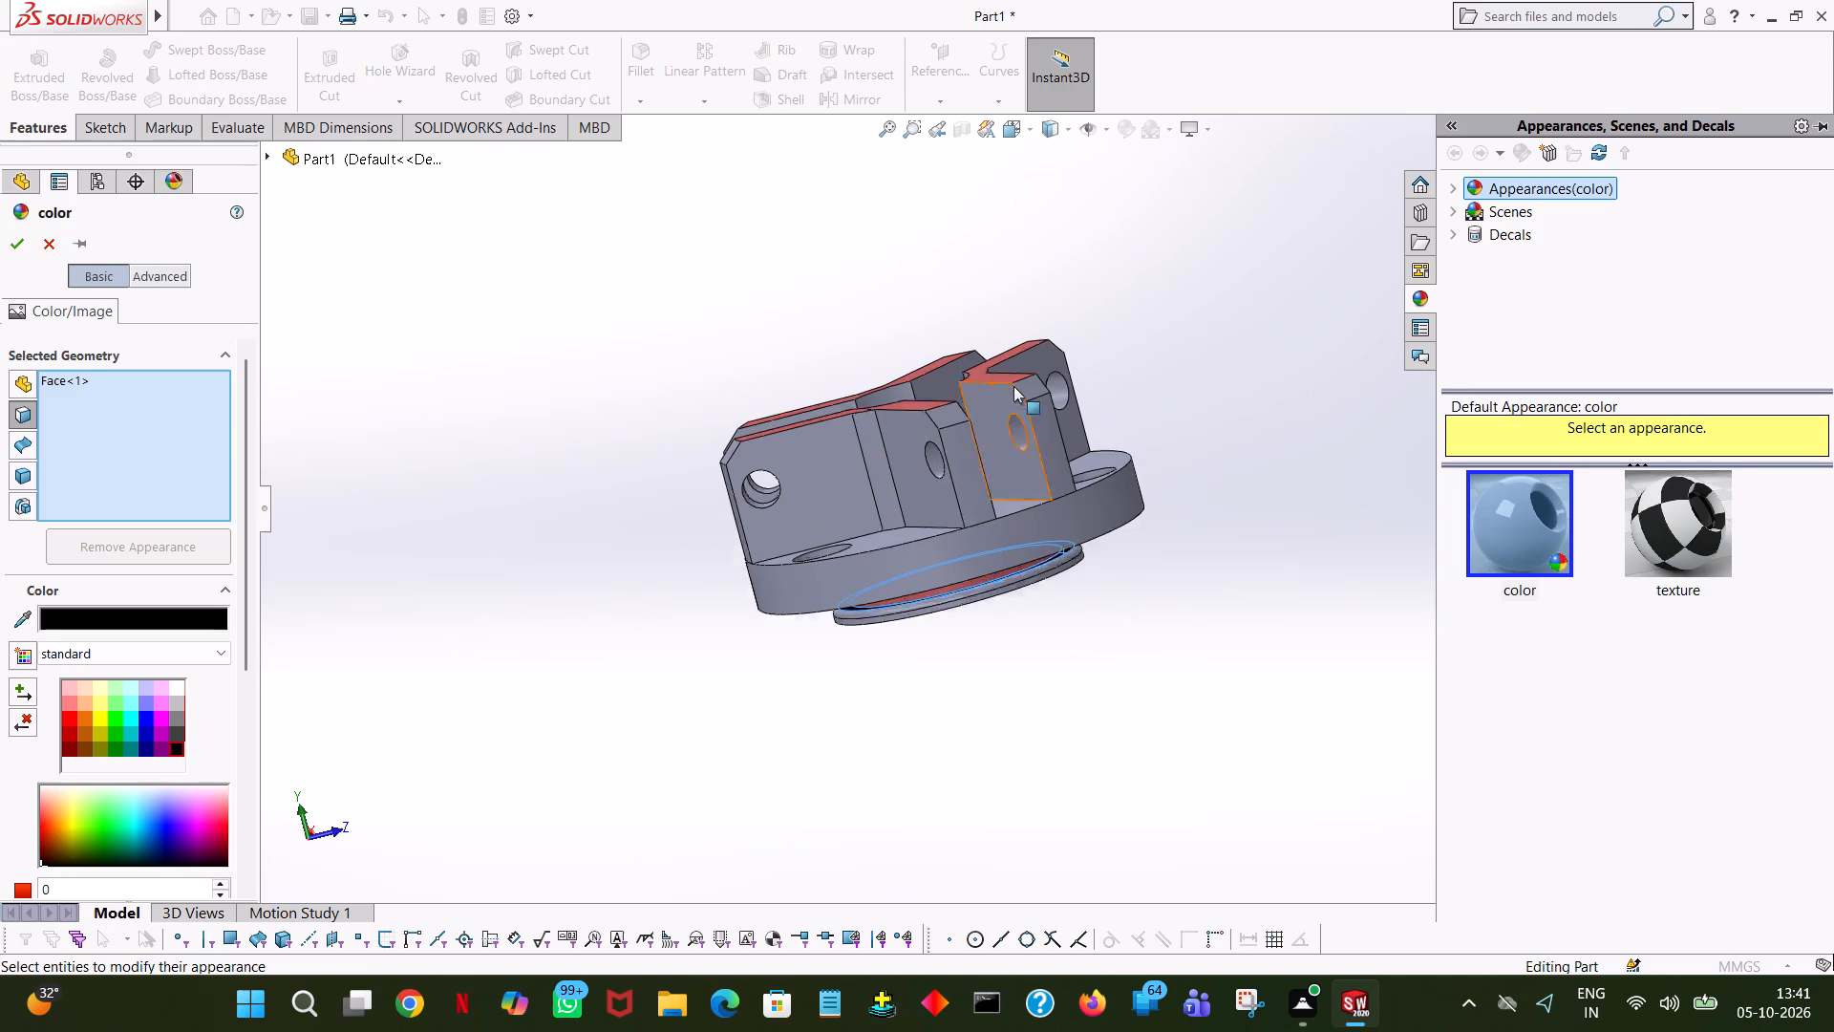
pyautogui.keyDown('ctrl'); pyautogui.scroll(-2, 1013, 386); pyautogui.keyUp('ctrl')
pyautogui.click(804, 493)
pyautogui.moveTo(1041, 518); pyautogui.dragTo(849, 577, button='middle')
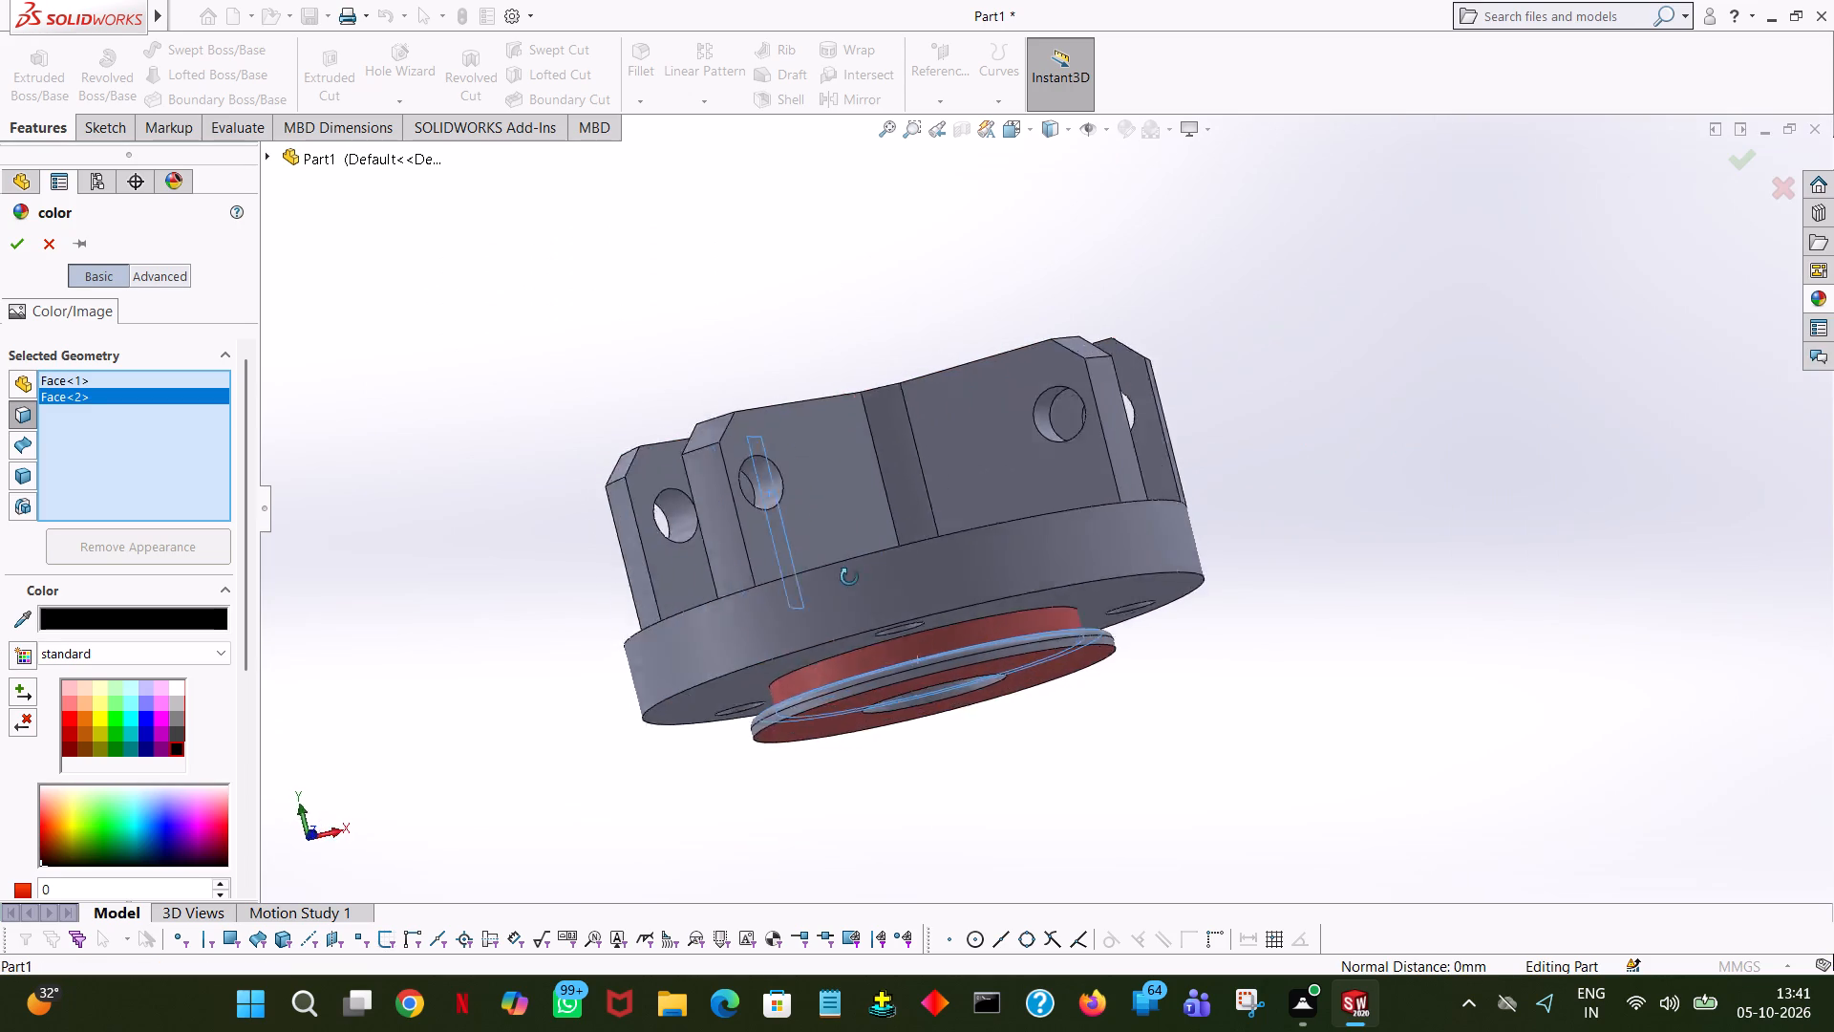
pyautogui.moveTo(849, 577); pyautogui.dragTo(848, 768, button='middle')
pyautogui.click(864, 563)
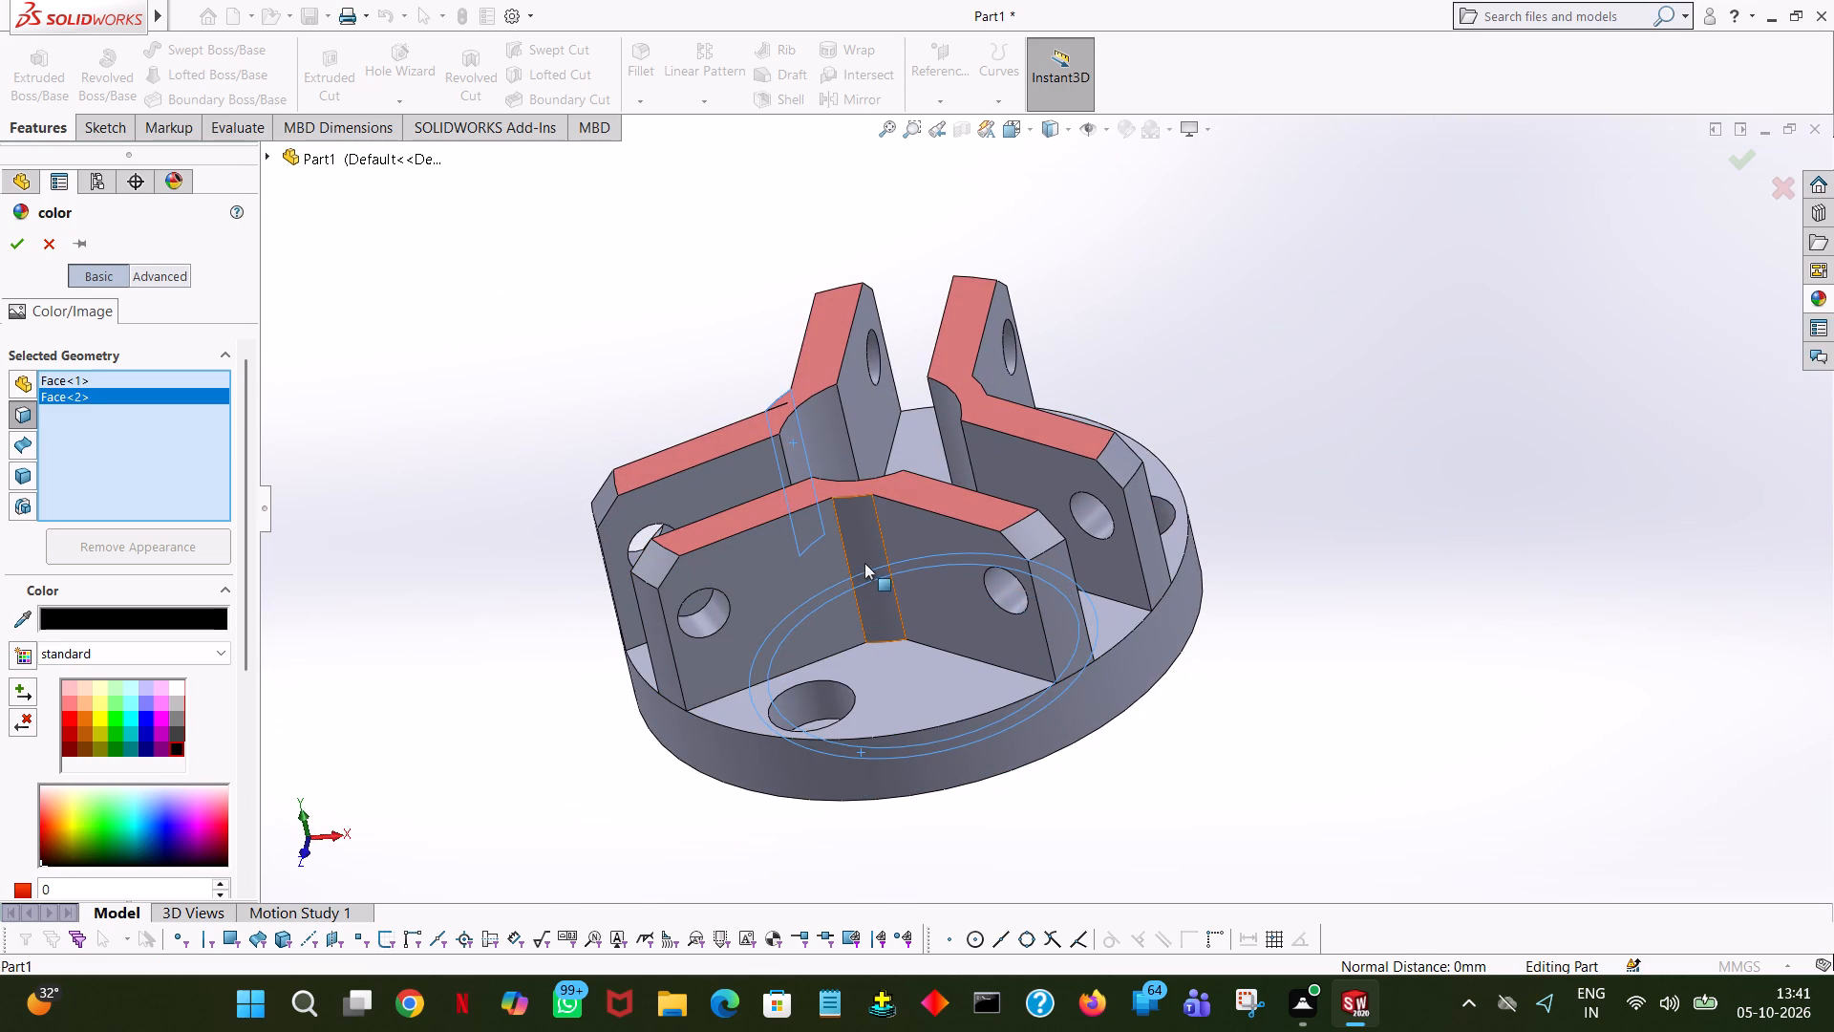
pyautogui.moveTo(990, 529); pyautogui.dragTo(778, 650, button='middle')
pyautogui.moveTo(775, 740); pyautogui.dragTo(779, 759, button='middle')
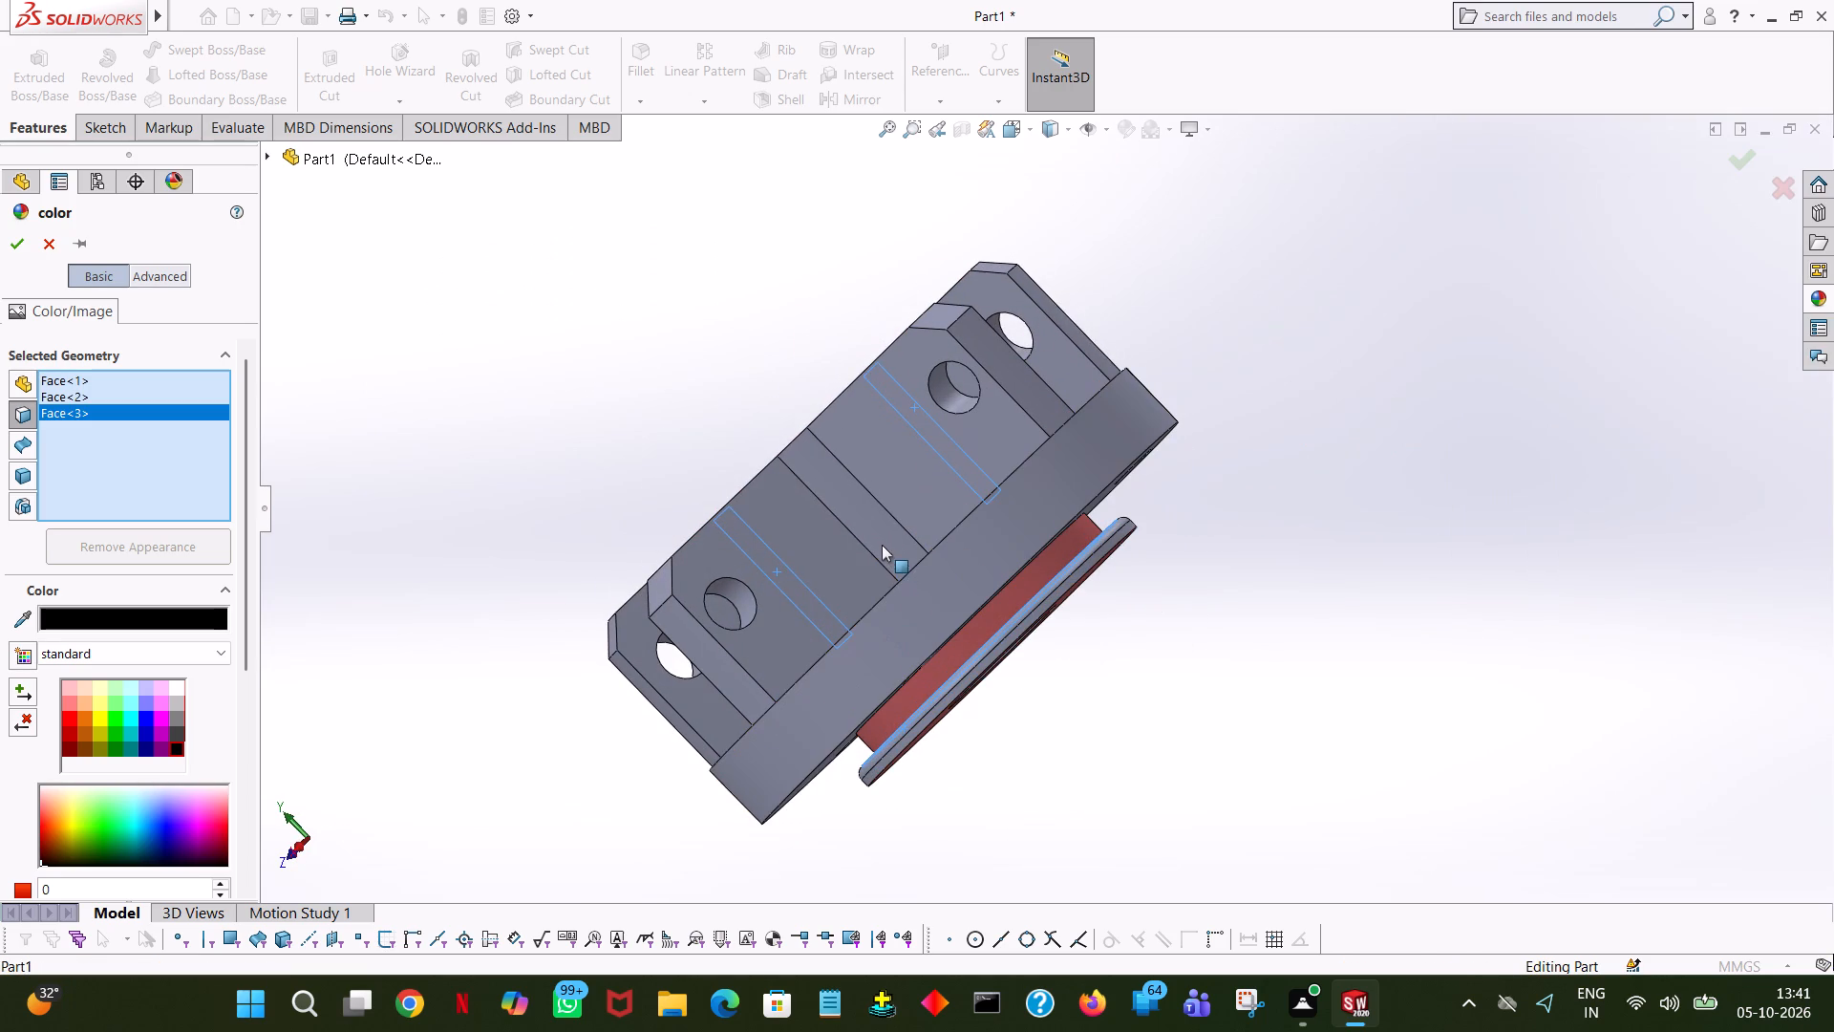
pyautogui.click(875, 535)
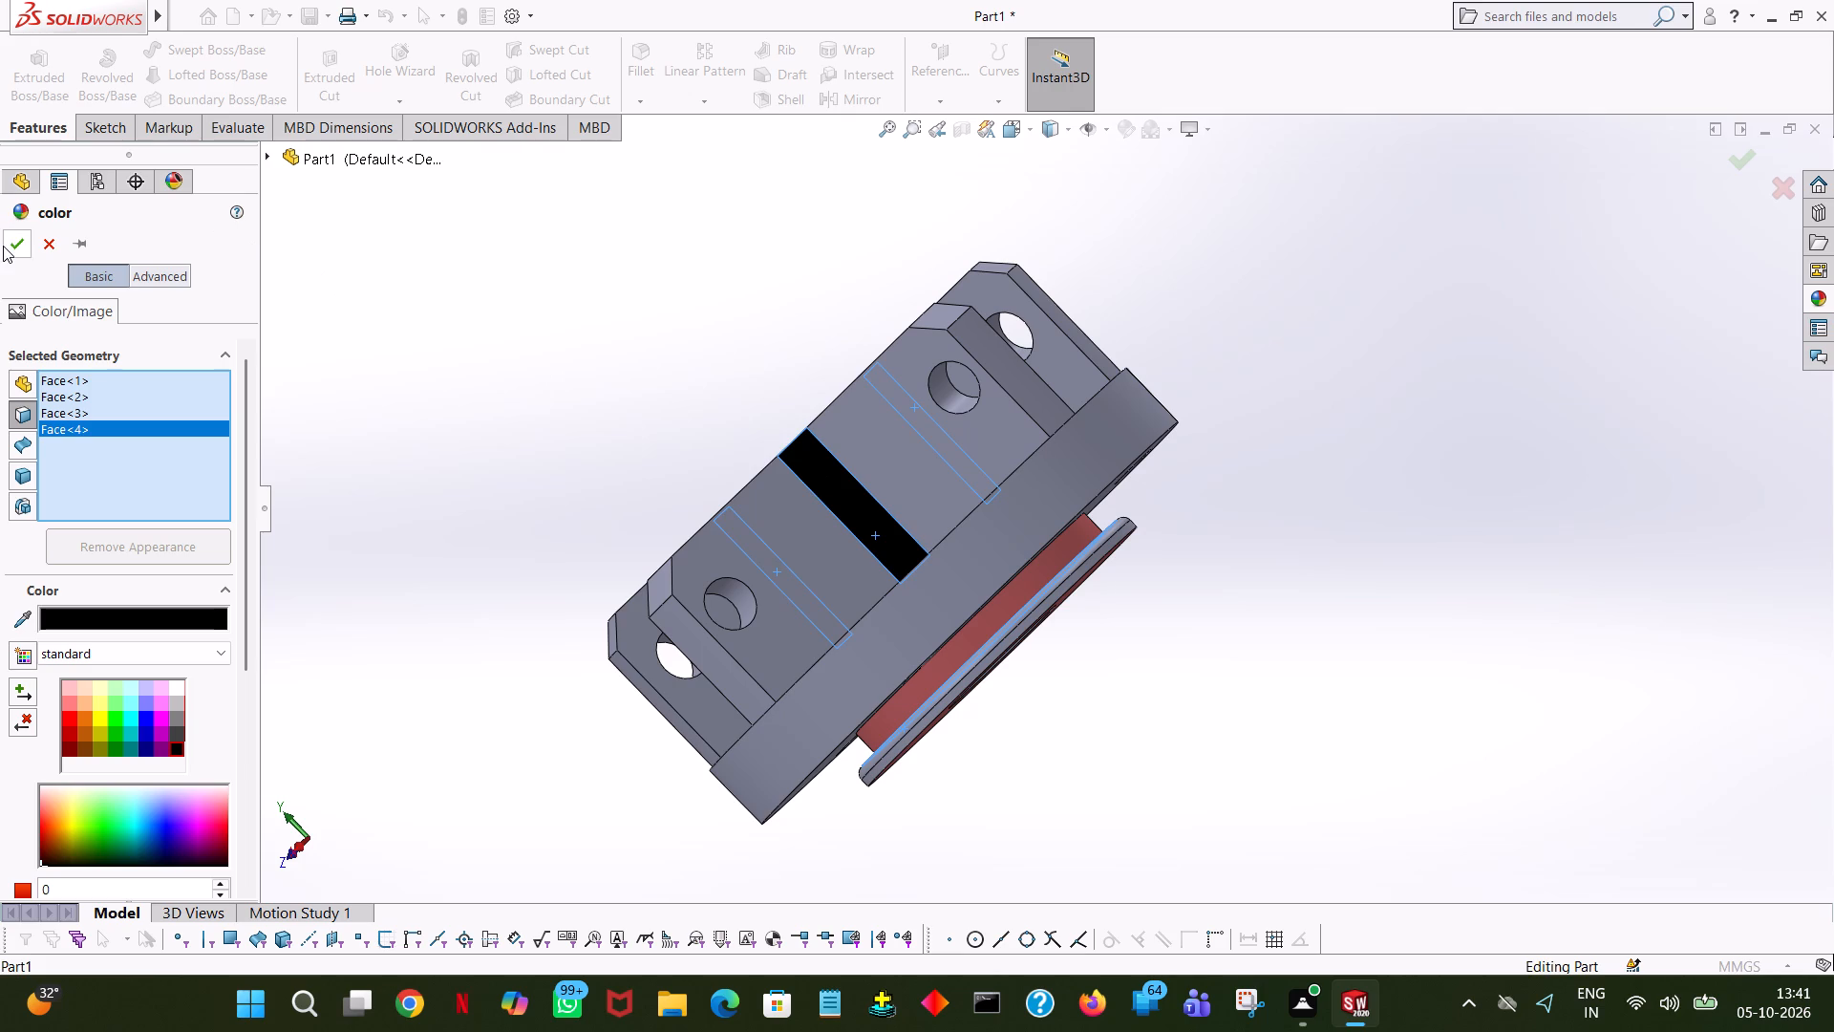
pyautogui.click(3, 246)
# Open the face appearance for the flange's fillet face and choose light blue from the standard colour swatches.
pyautogui.moveTo(778, 337); pyautogui.dragTo(872, 504, button='middle')
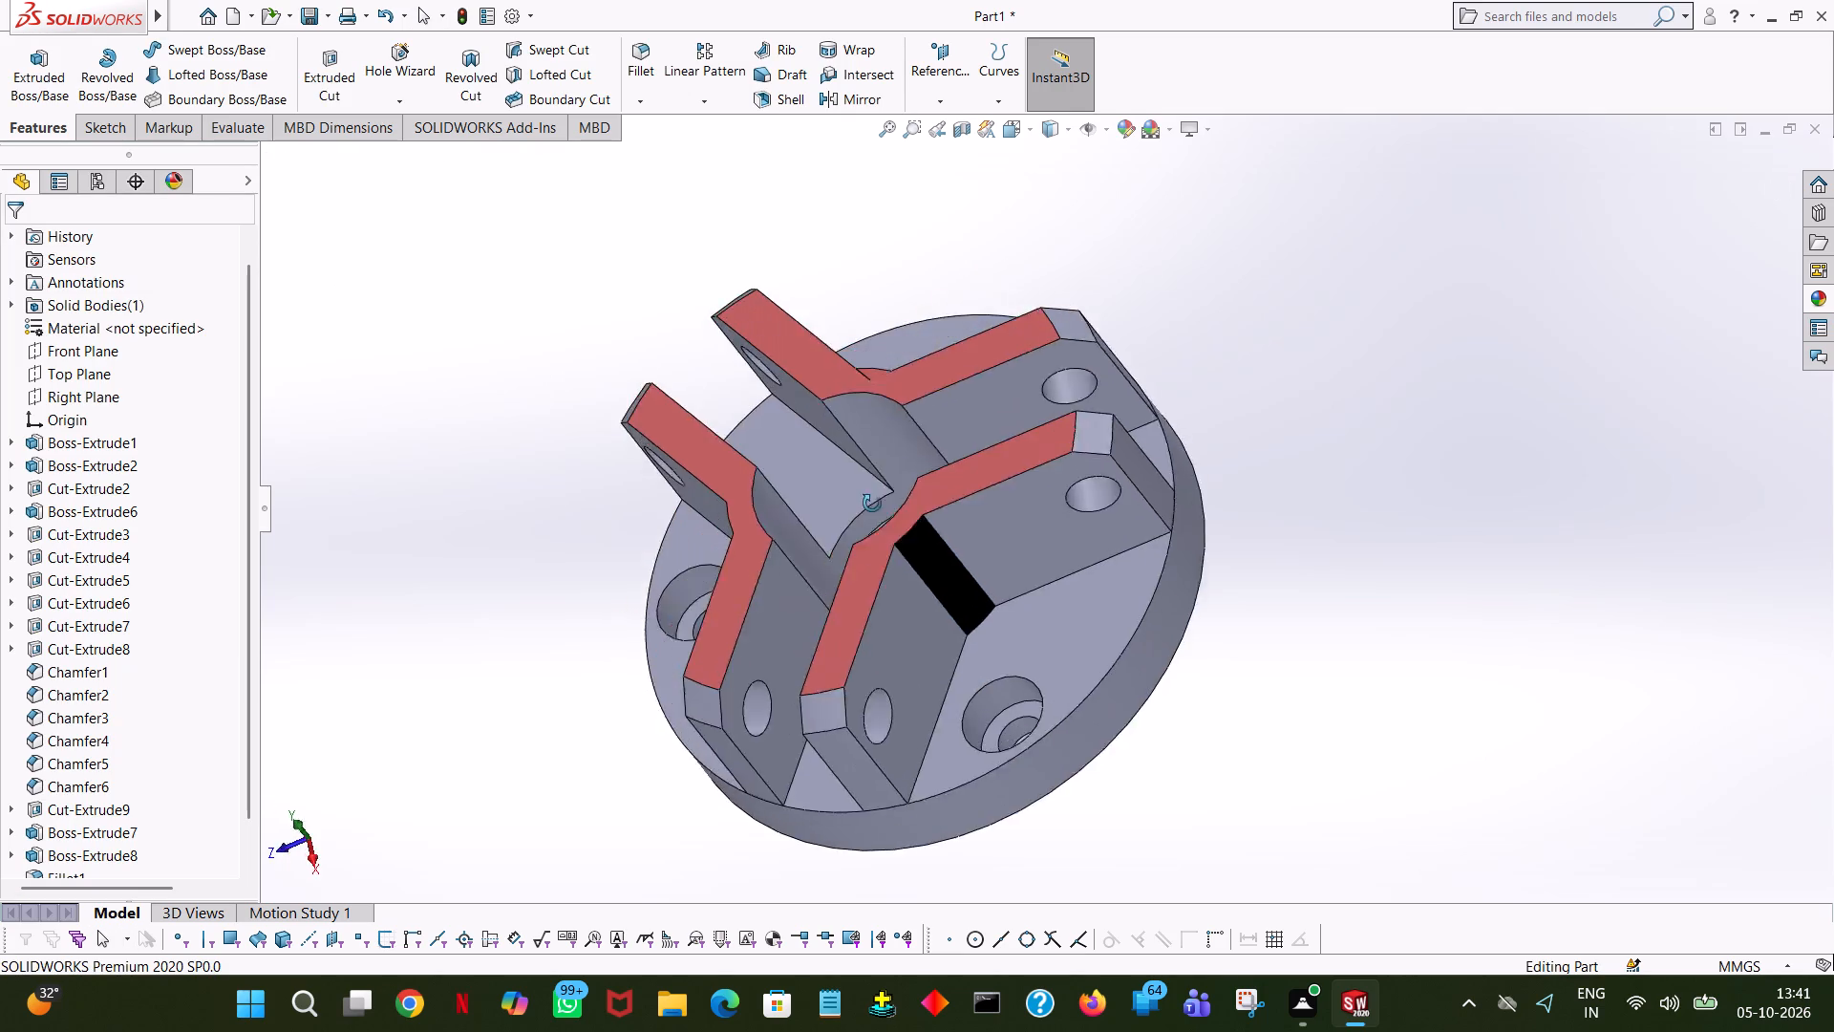
pyautogui.moveTo(872, 504); pyautogui.dragTo(988, 234, button='middle')
pyautogui.moveTo(997, 330); pyautogui.dragTo(1071, 335, button='middle')
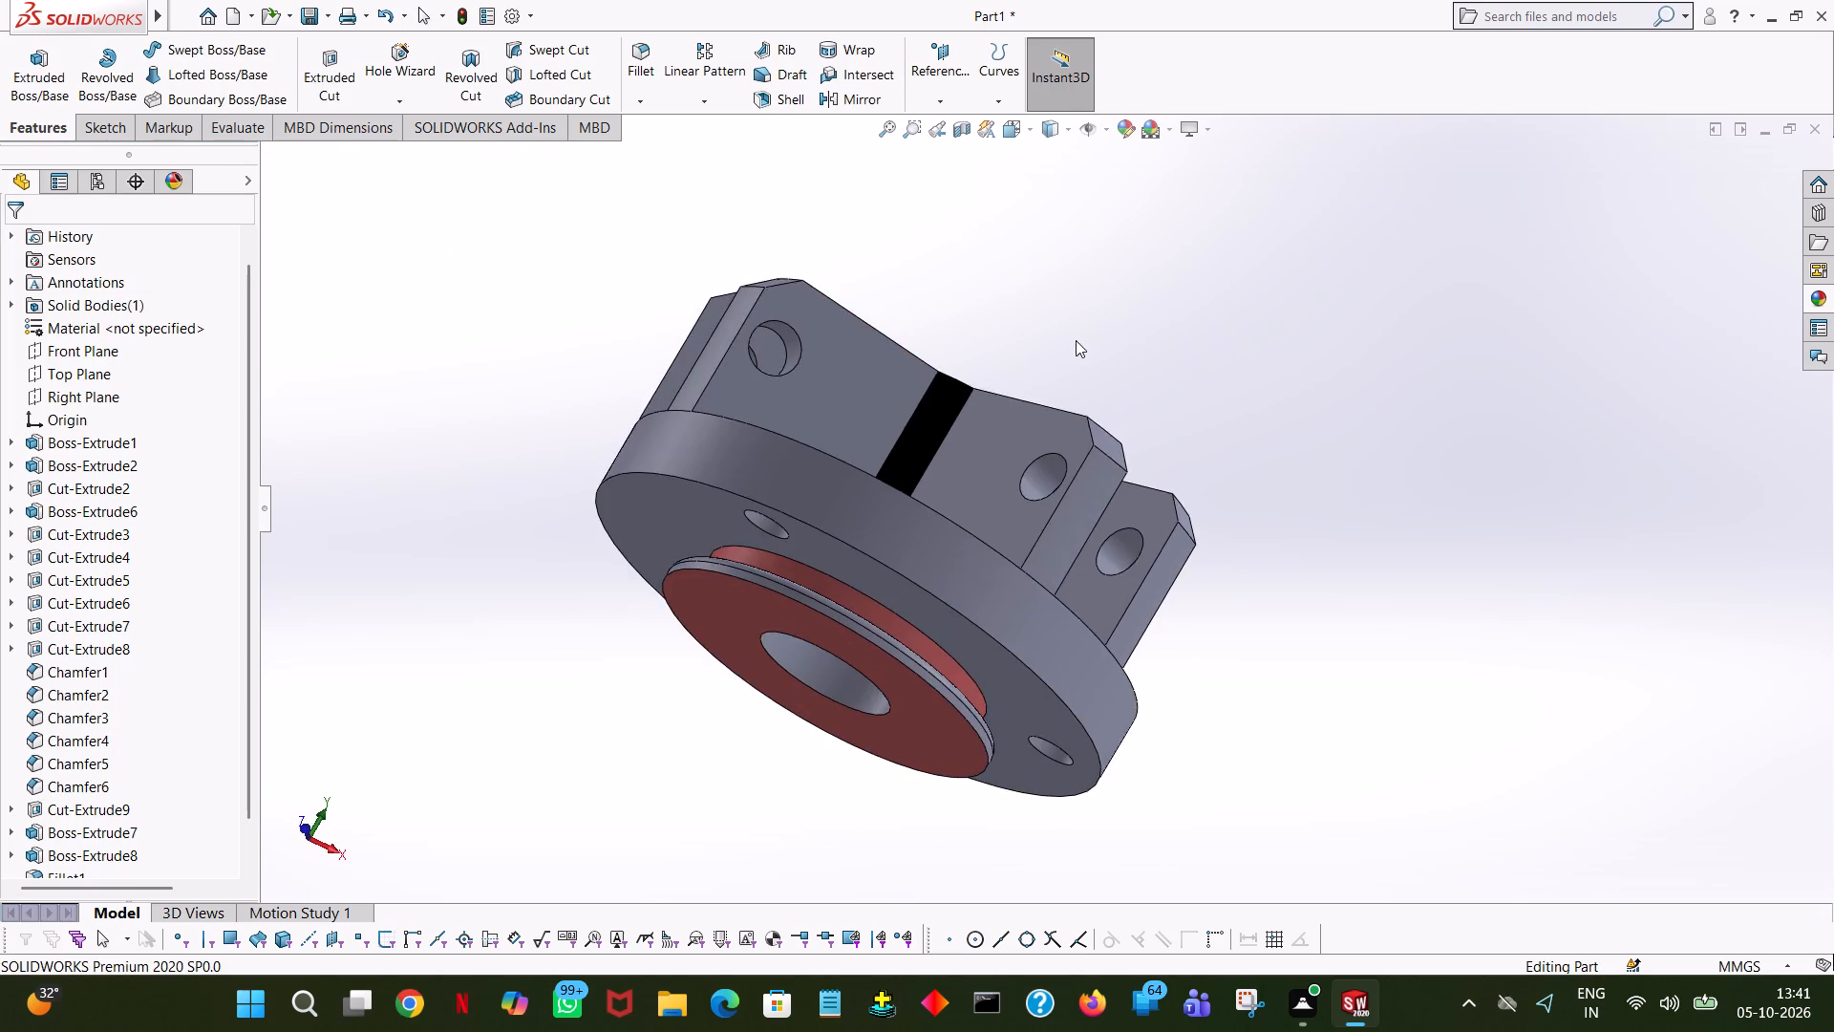
pyautogui.moveTo(1098, 422); pyautogui.dragTo(1169, 568, button='middle')
pyautogui.keyDown('ctrl'); pyautogui.scroll(-3, 794, 578); pyautogui.keyUp('ctrl')
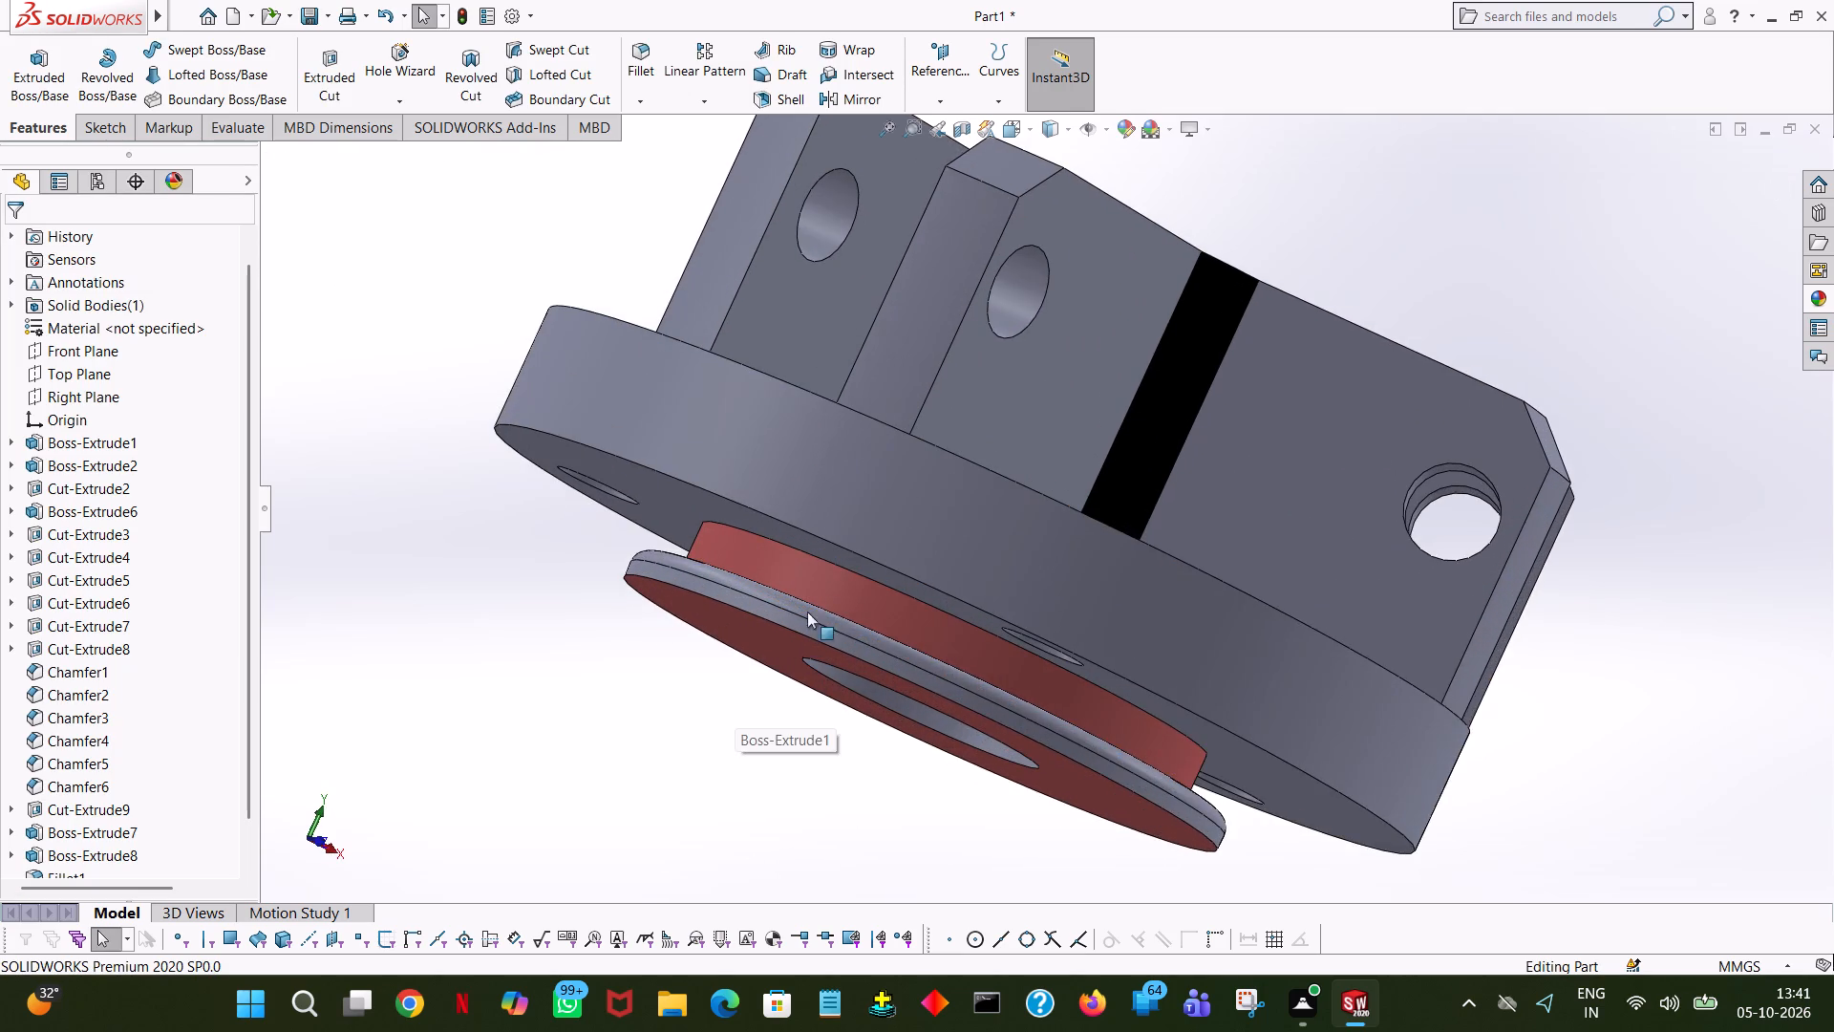
pyautogui.keyDown('ctrl'); pyautogui.scroll(-4, 810, 605); pyautogui.keyUp('ctrl')
pyautogui.moveTo(883, 593); pyautogui.dragTo(900, 645, button='middle')
pyautogui.middleClick(892, 681)
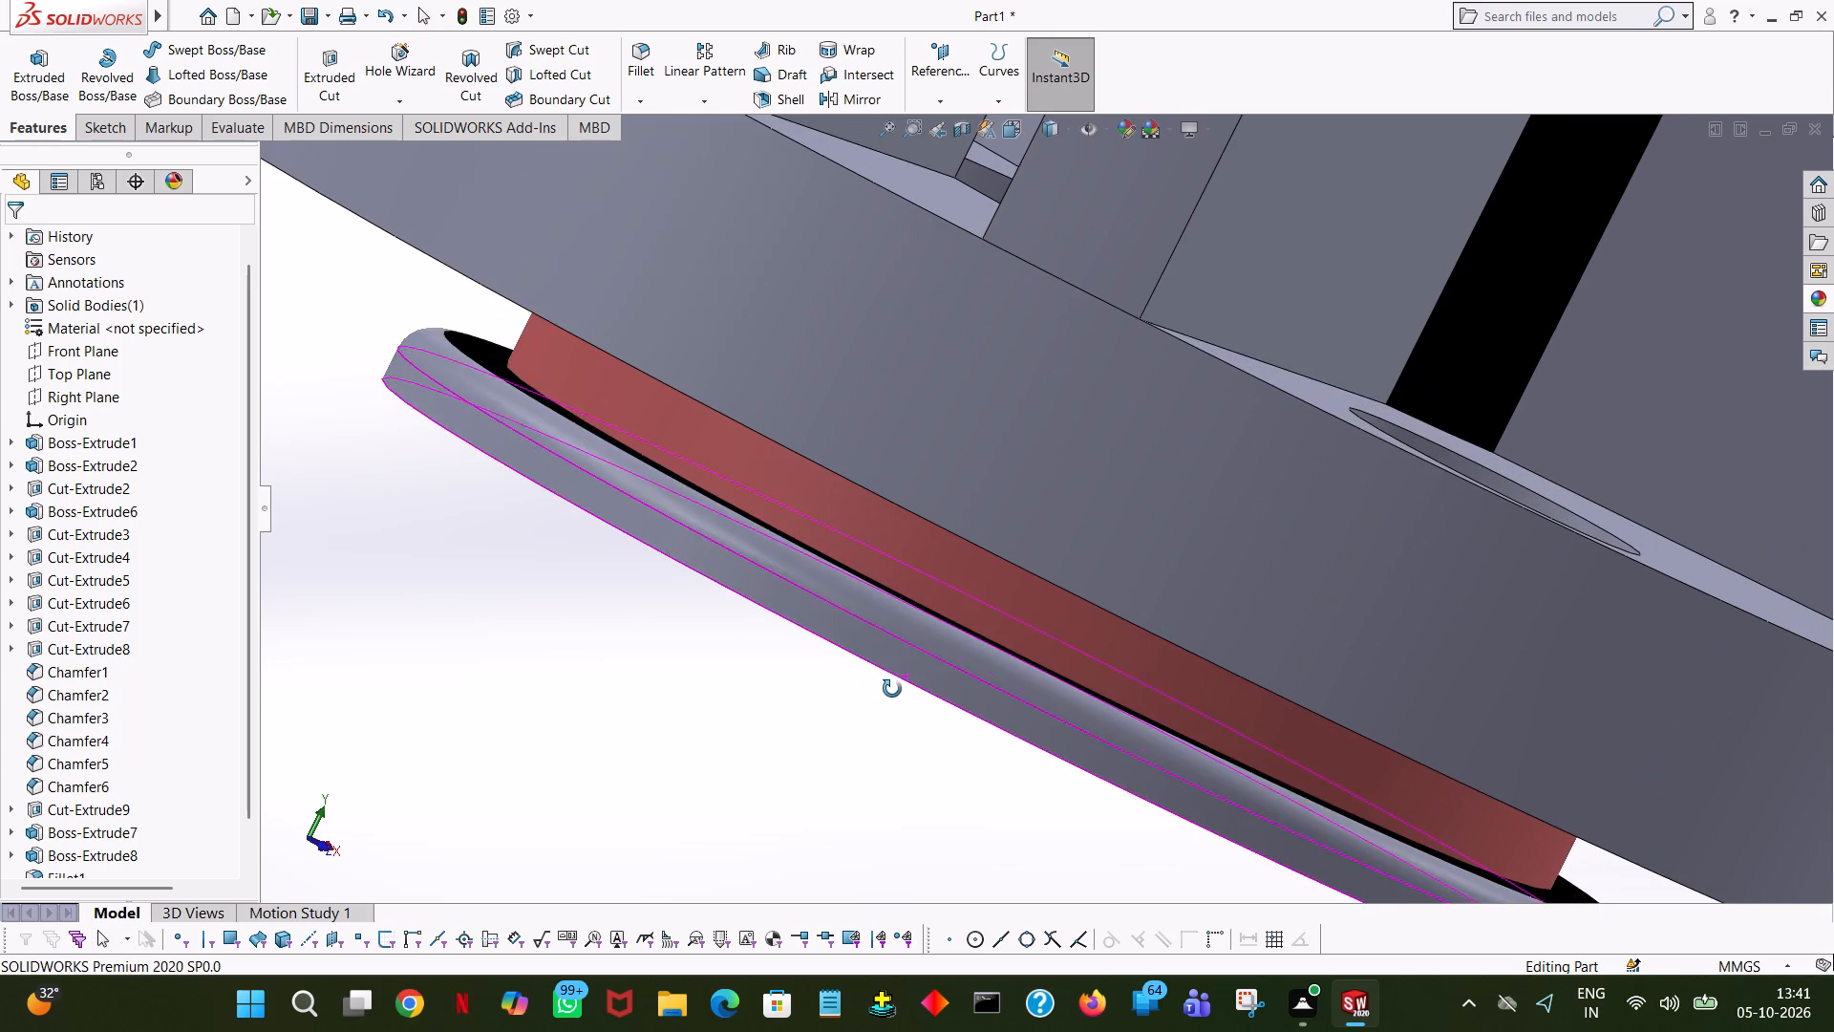
pyautogui.click(453, 359)
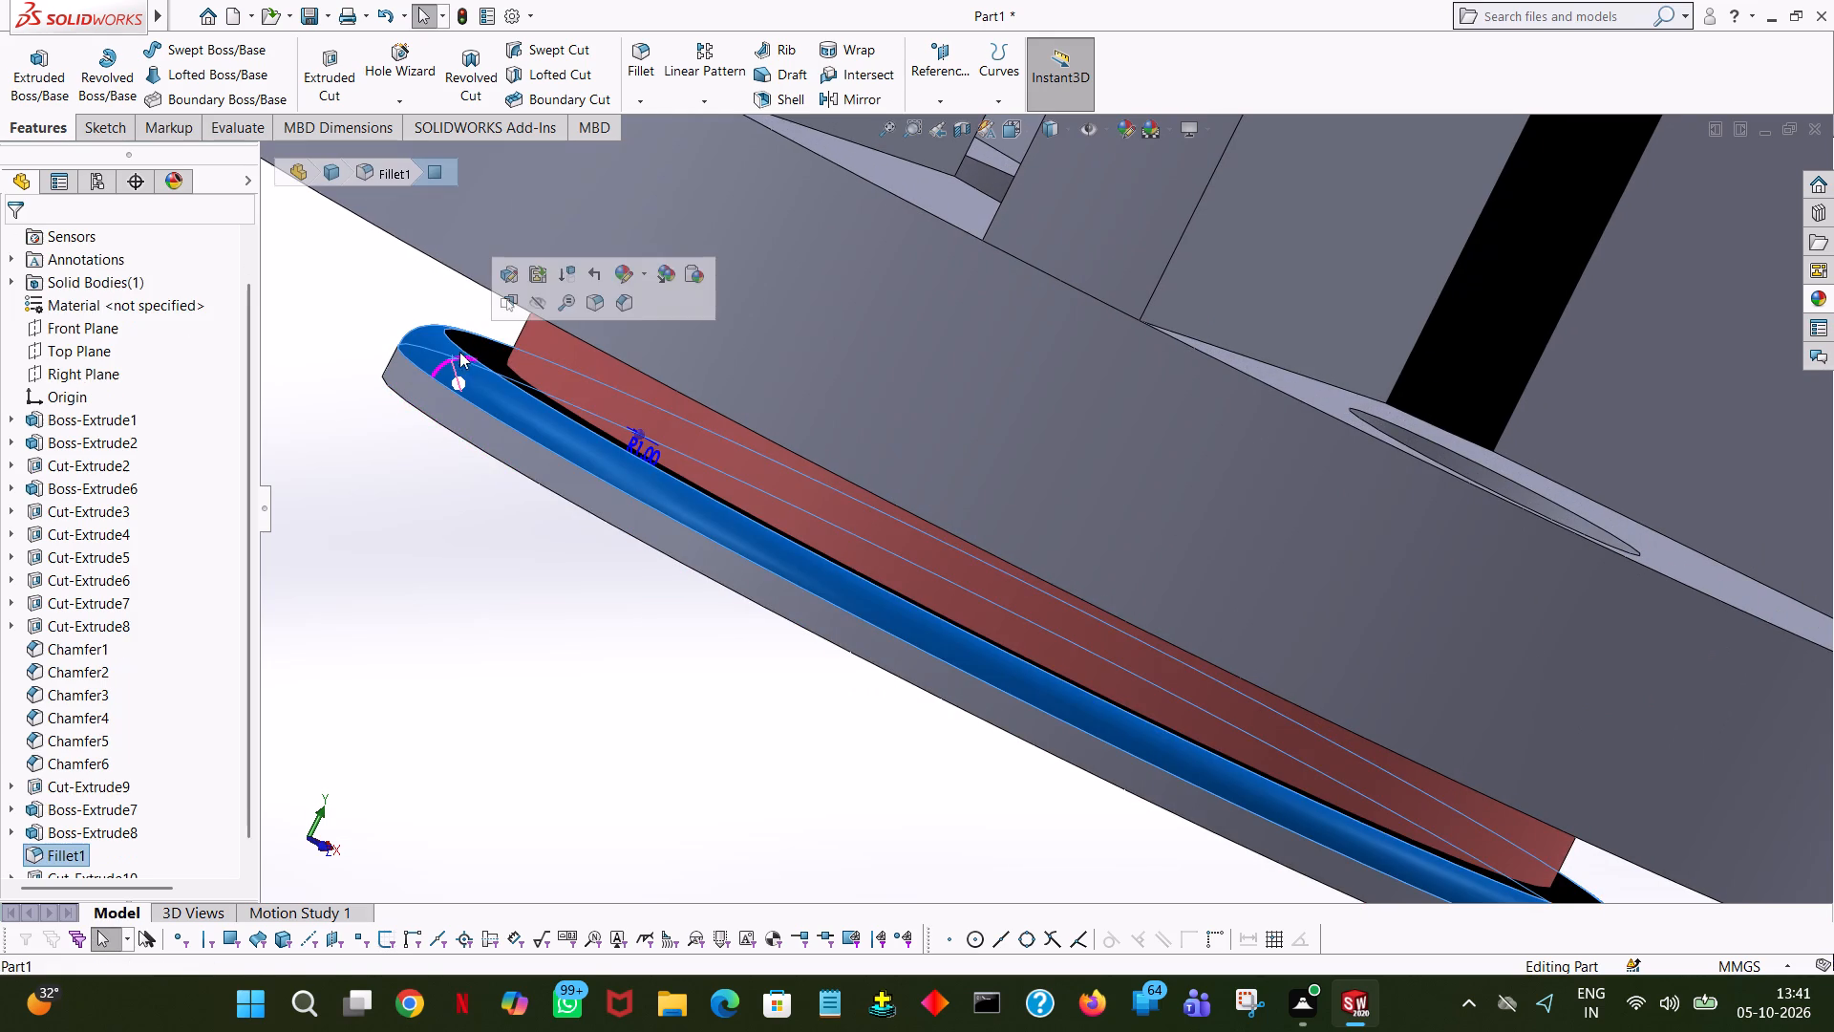
pyautogui.click(624, 269)
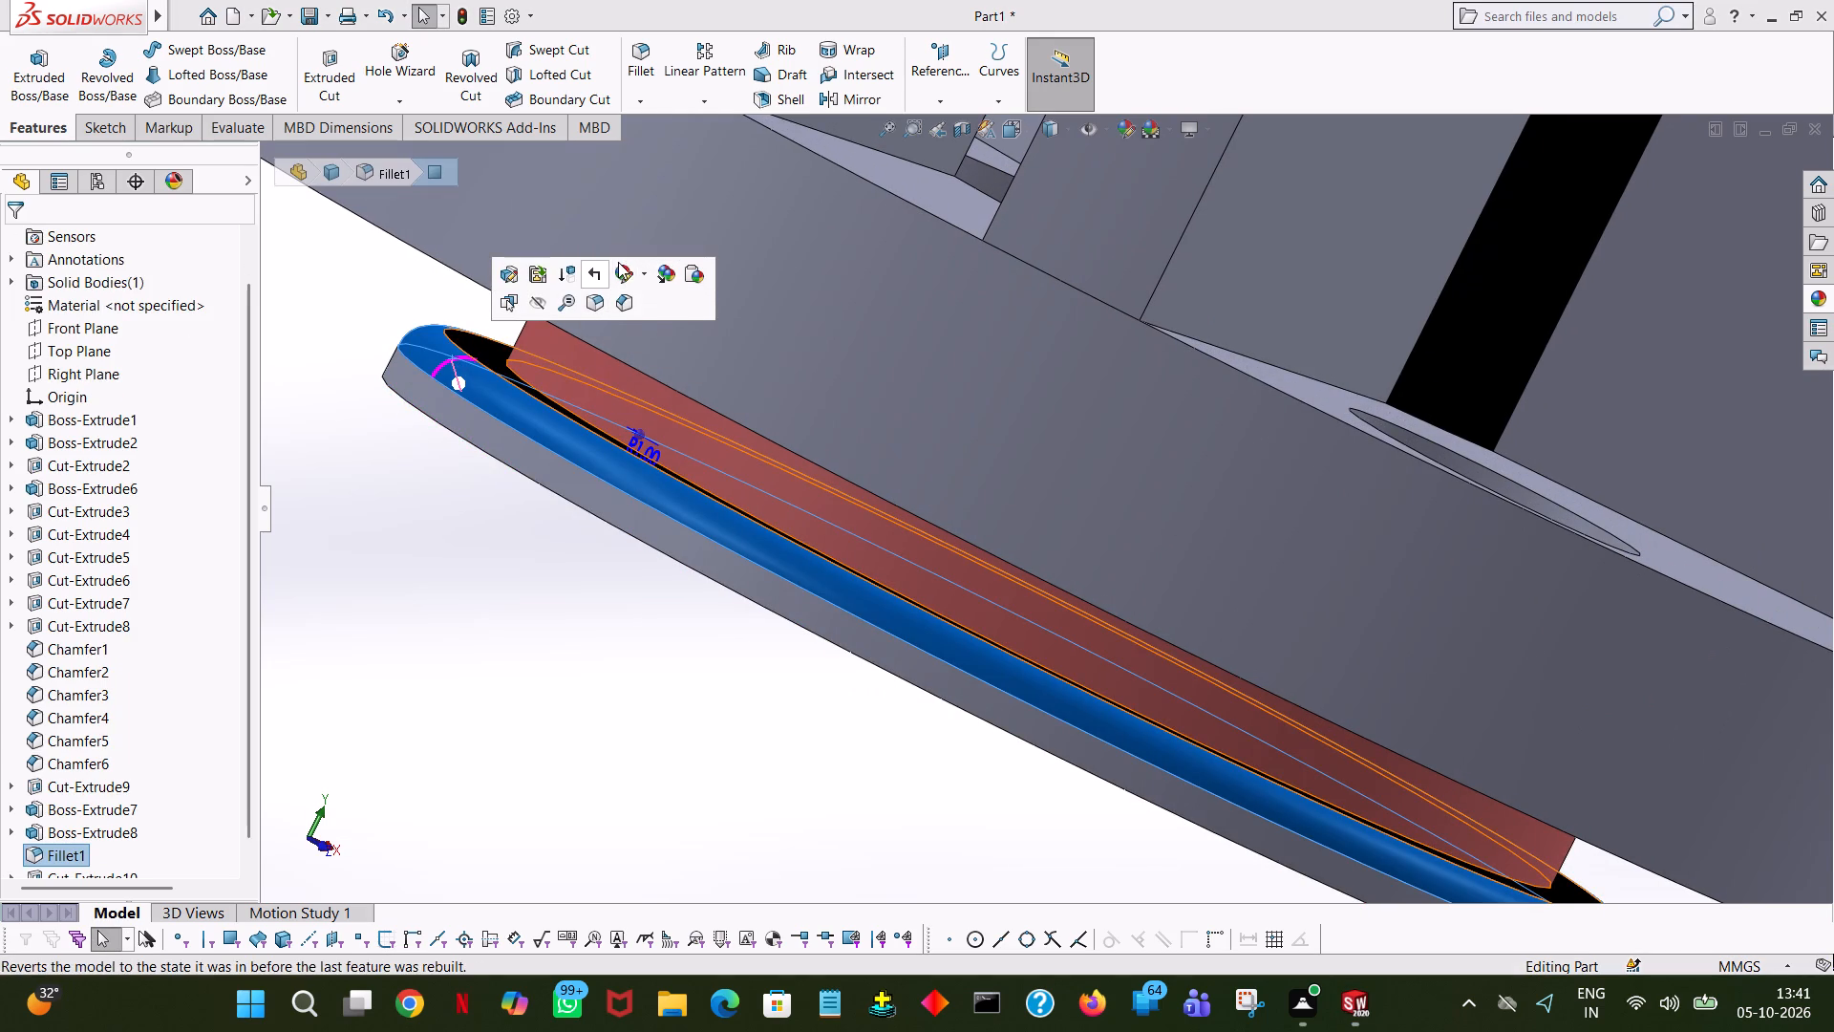
pyautogui.click(618, 262)
pyautogui.click(638, 312)
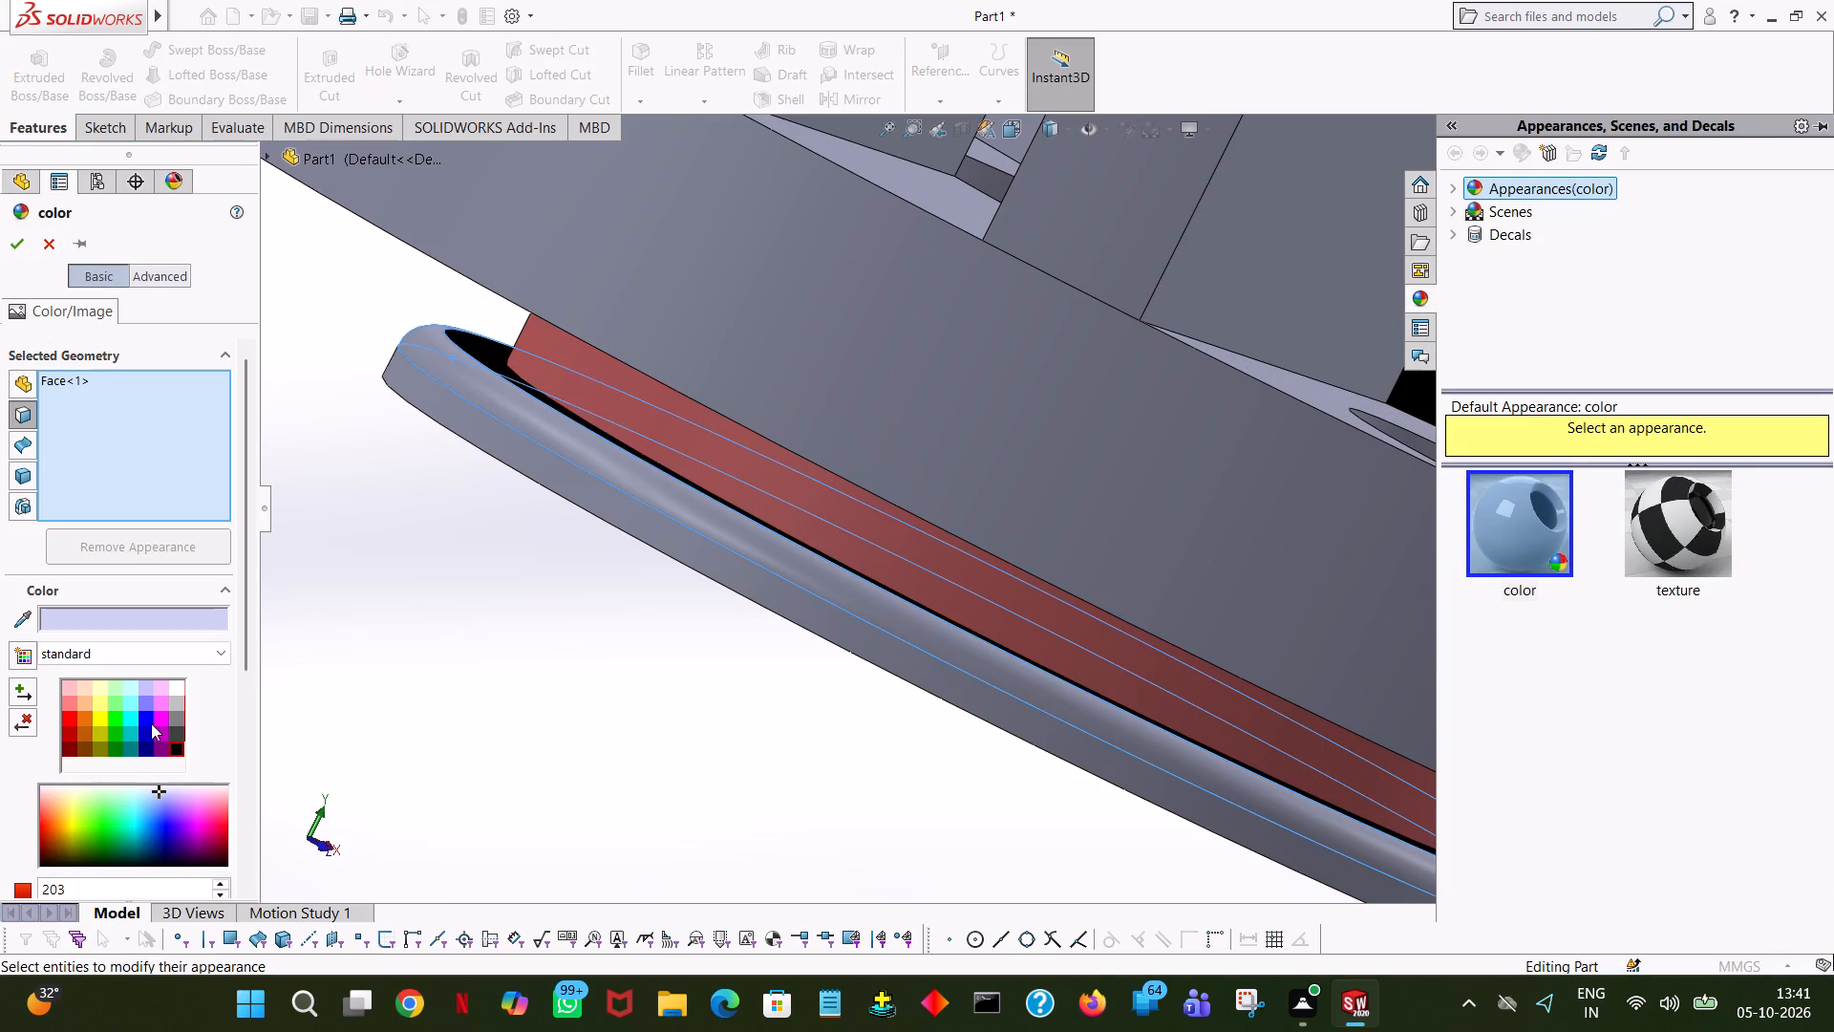
pyautogui.click(142, 708)
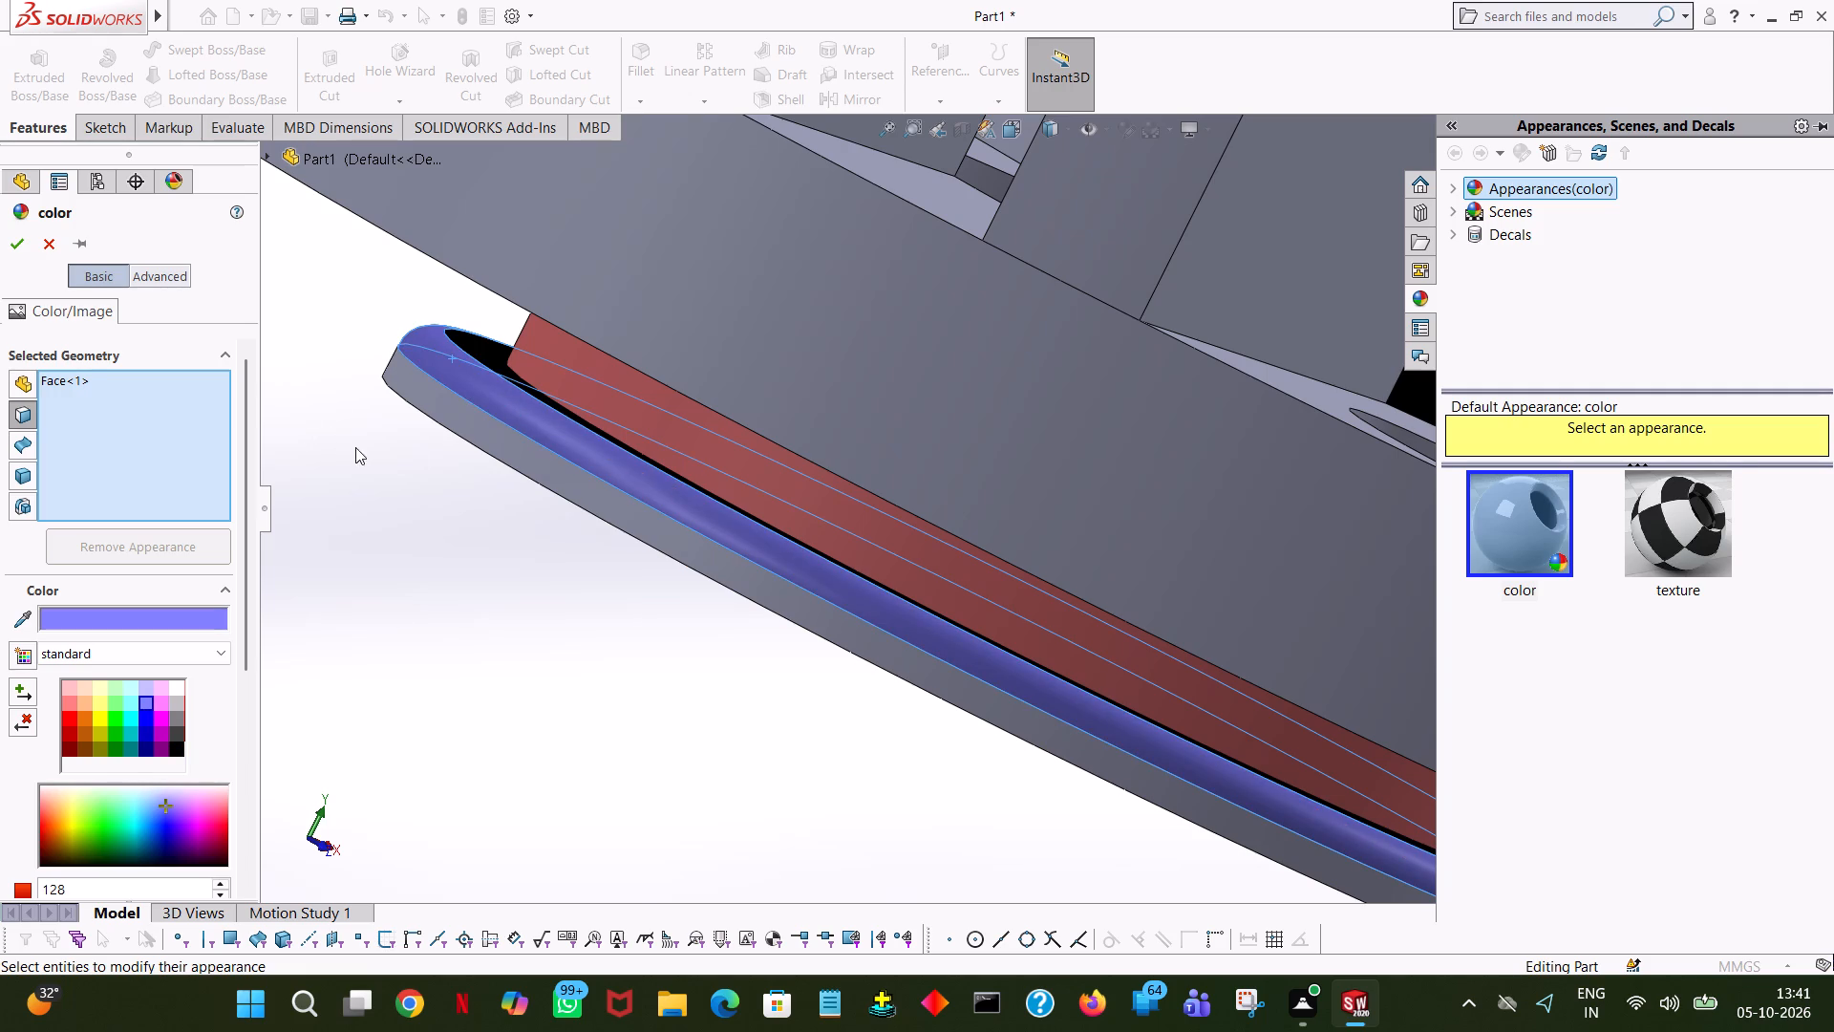
# Apply the light blue colour also to the six chamfer faces at the upper ends of the jaw walls.
pyautogui.keyDown('ctrl'); pyautogui.scroll(-5, 789, 383); pyautogui.keyUp('ctrl')
pyautogui.keyDown('ctrl'); pyautogui.scroll(9, 772, 384); pyautogui.keyUp('ctrl')
pyautogui.keyDown('ctrl'); pyautogui.scroll(4, 843, 208); pyautogui.keyUp('ctrl')
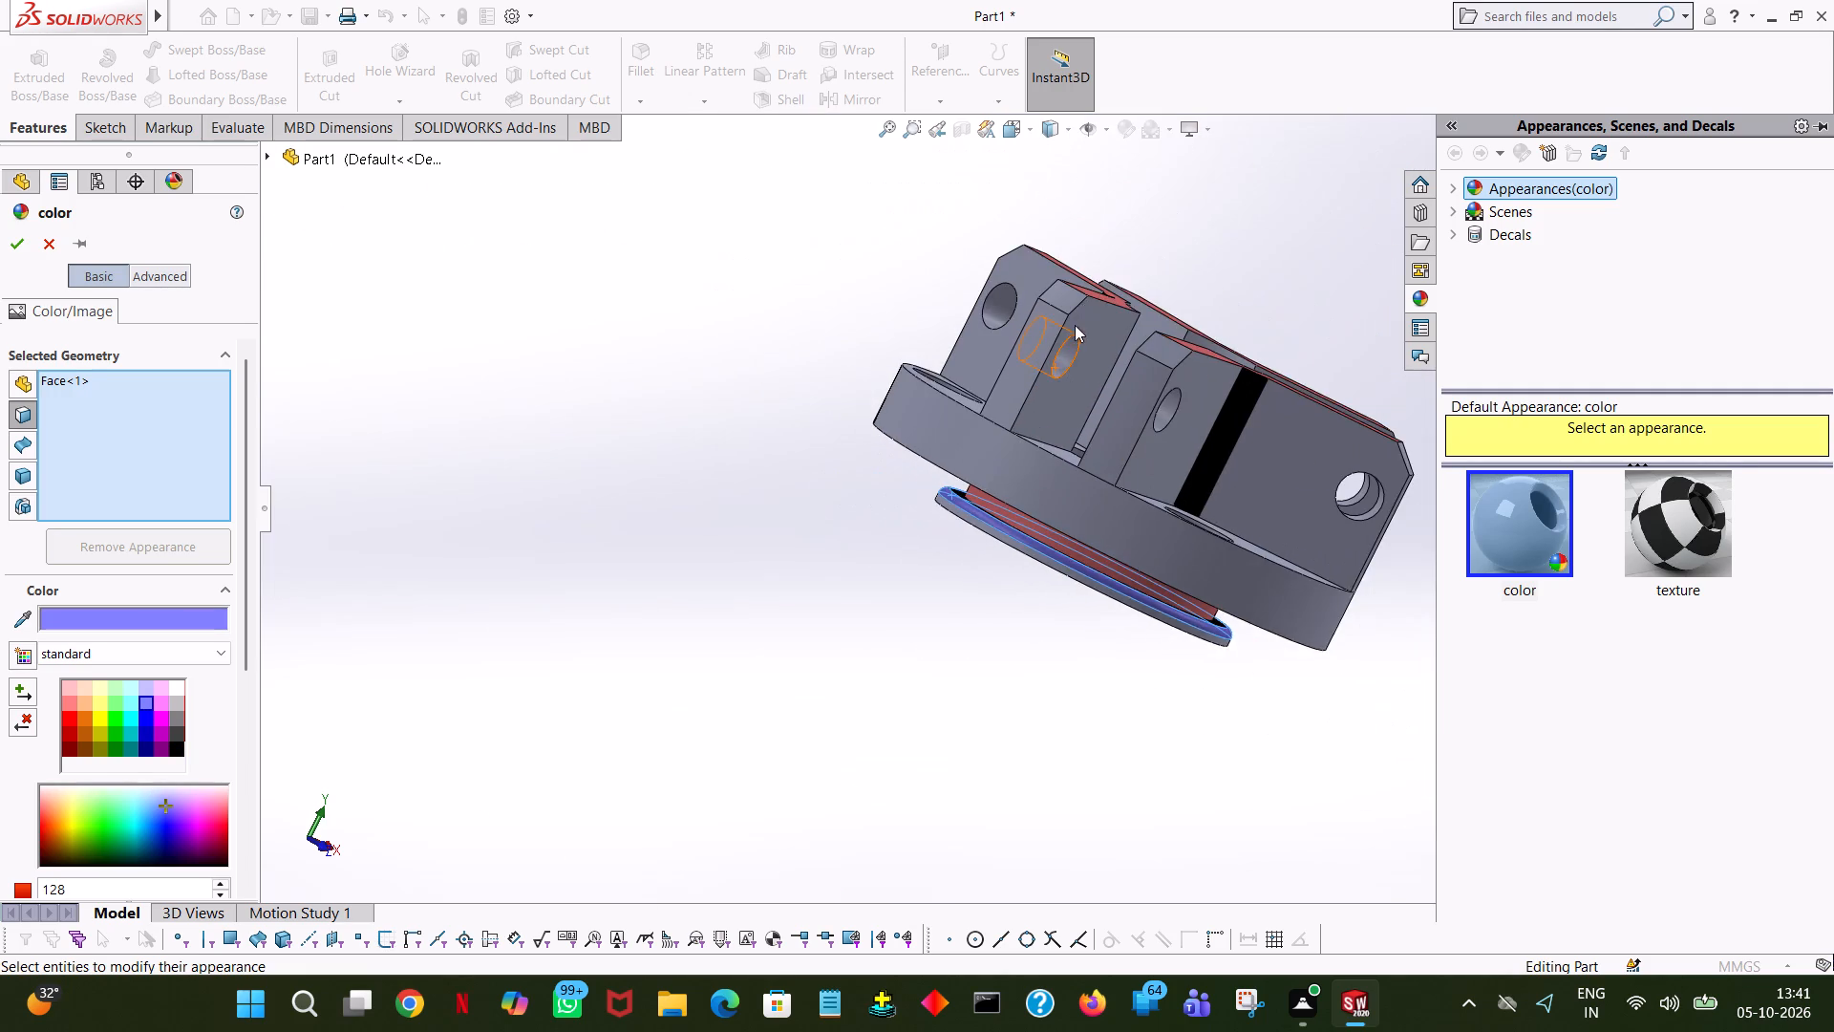
pyautogui.keyDown('ctrl'); pyautogui.scroll(-1, 1143, 308); pyautogui.keyUp('ctrl')
pyautogui.moveTo(1120, 320); pyautogui.dragTo(1119, 487, button='middle')
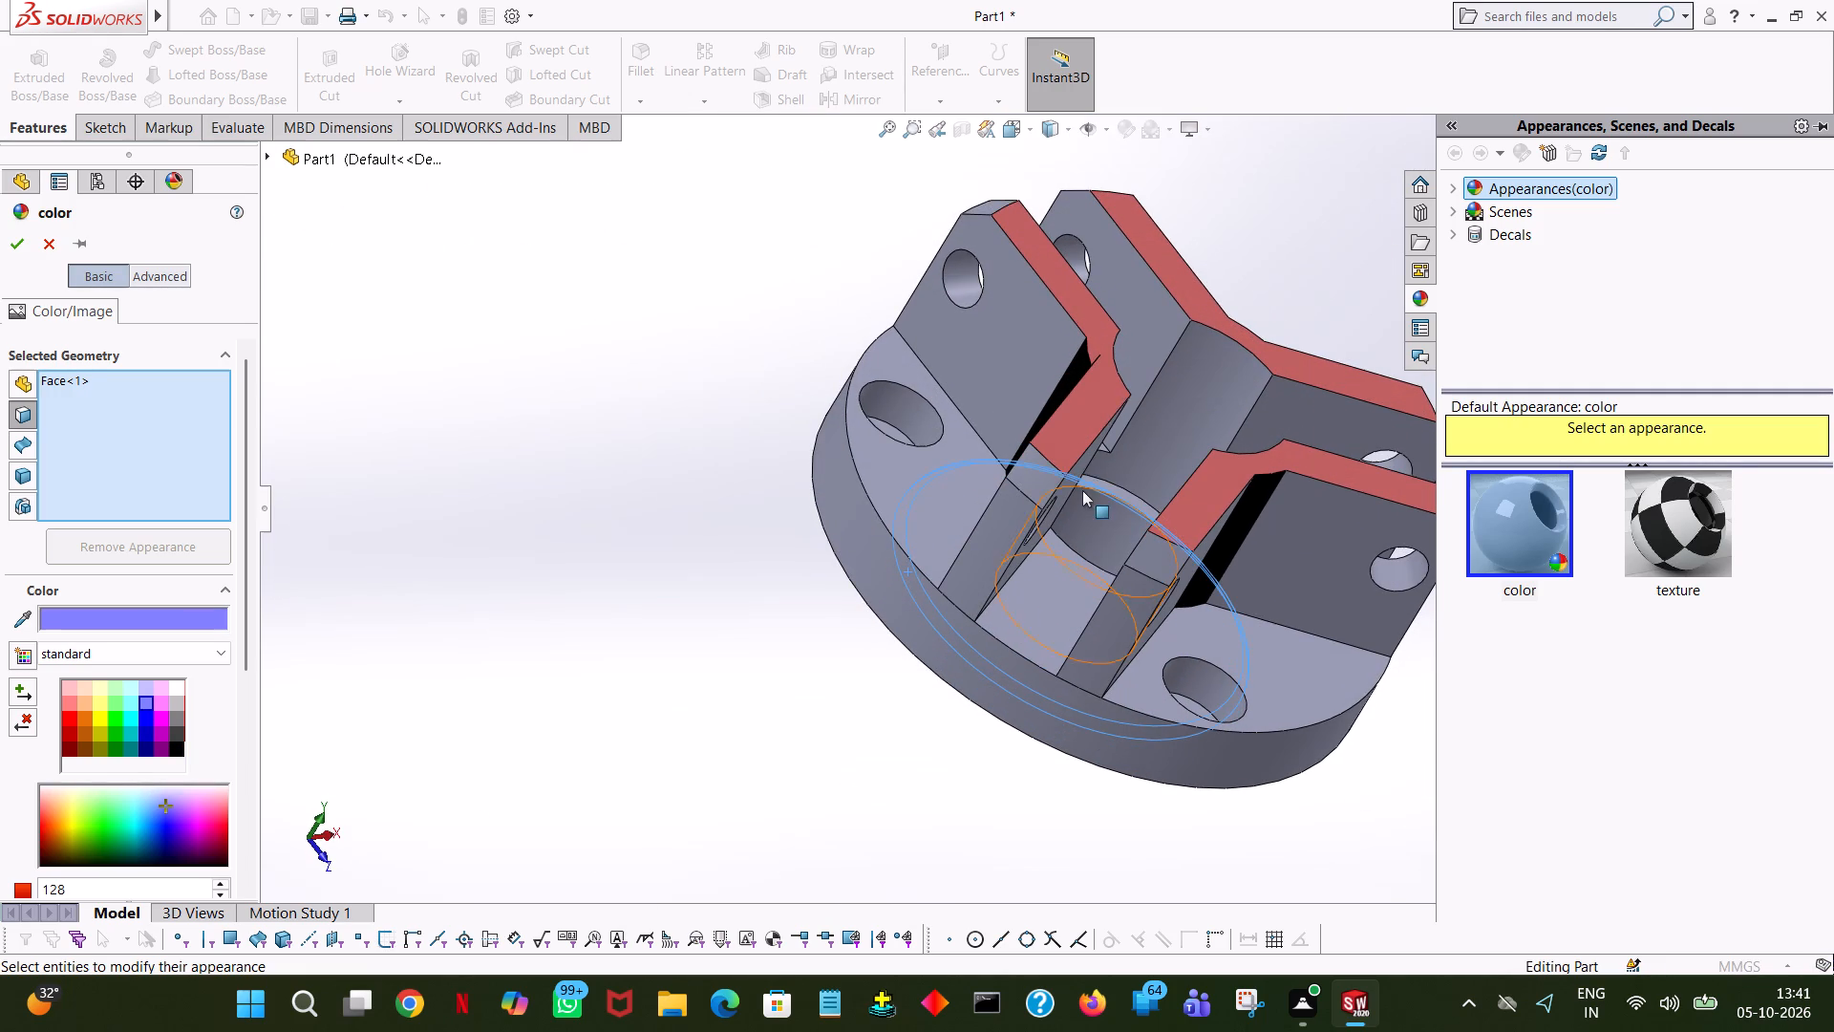
pyautogui.click(1016, 482)
pyautogui.click(1160, 560)
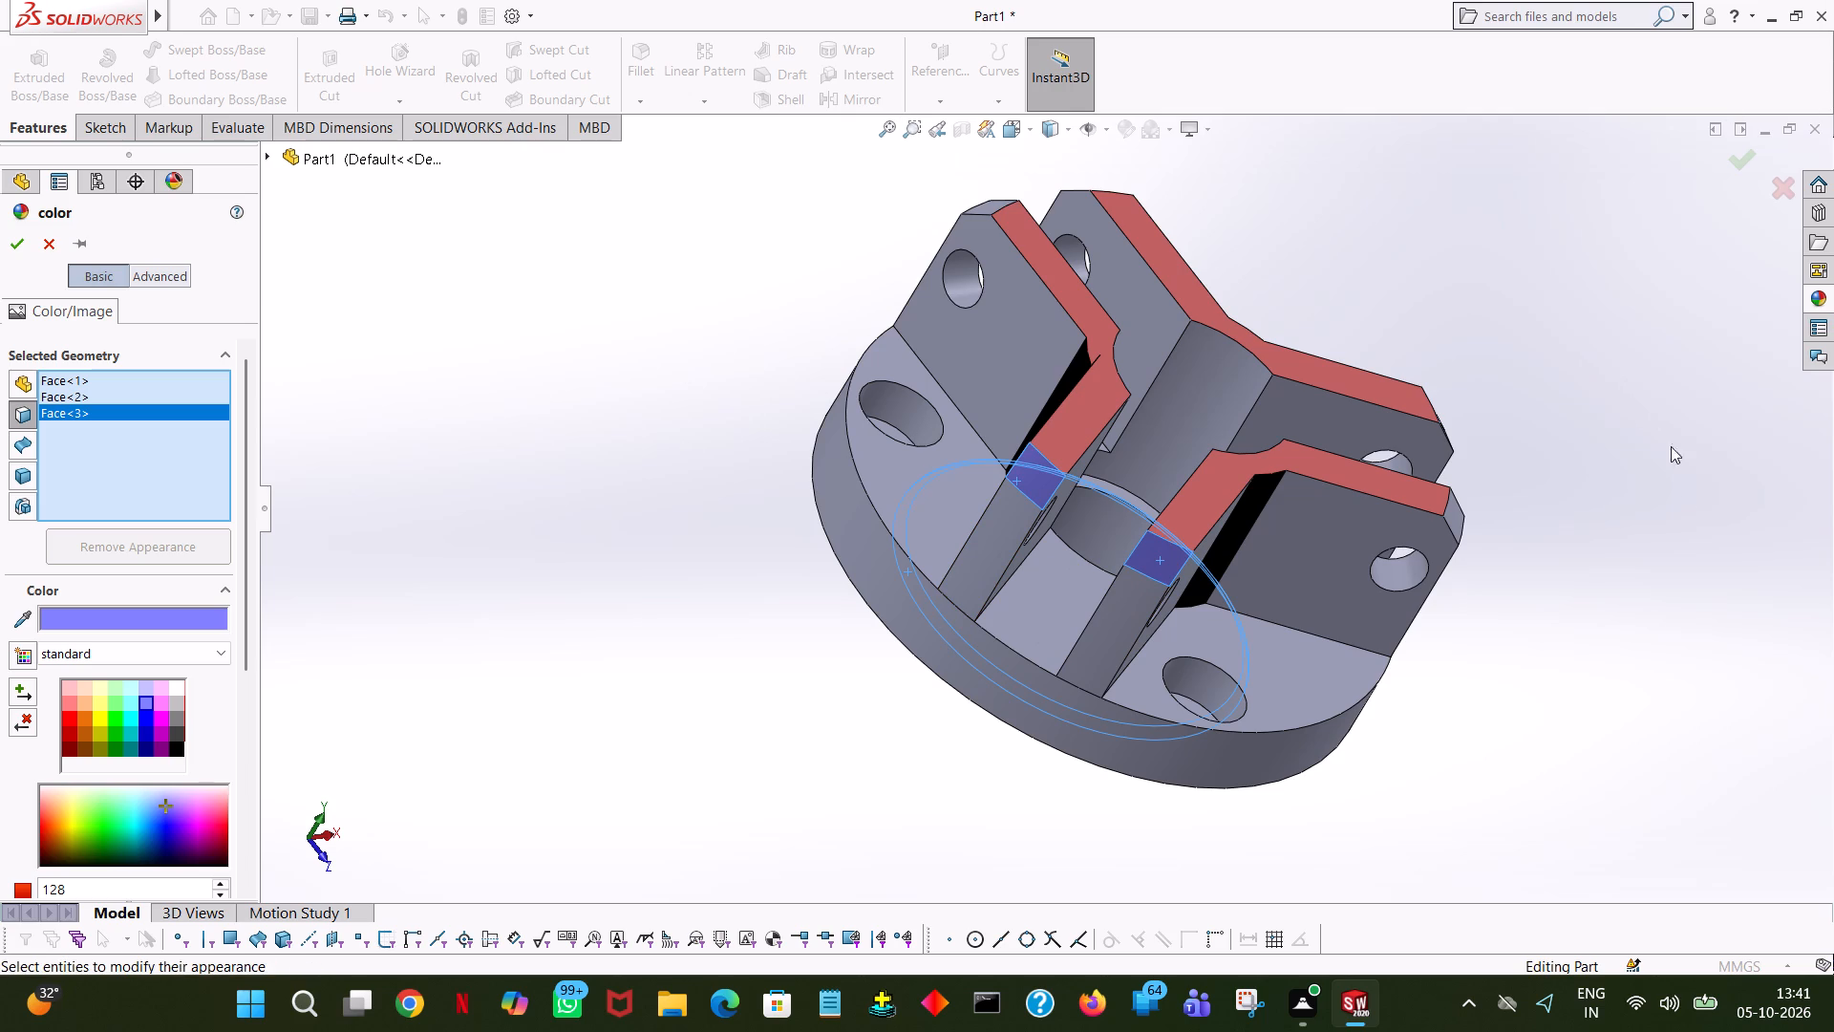
pyautogui.moveTo(1675, 515); pyautogui.dragTo(1492, 479, button='middle')
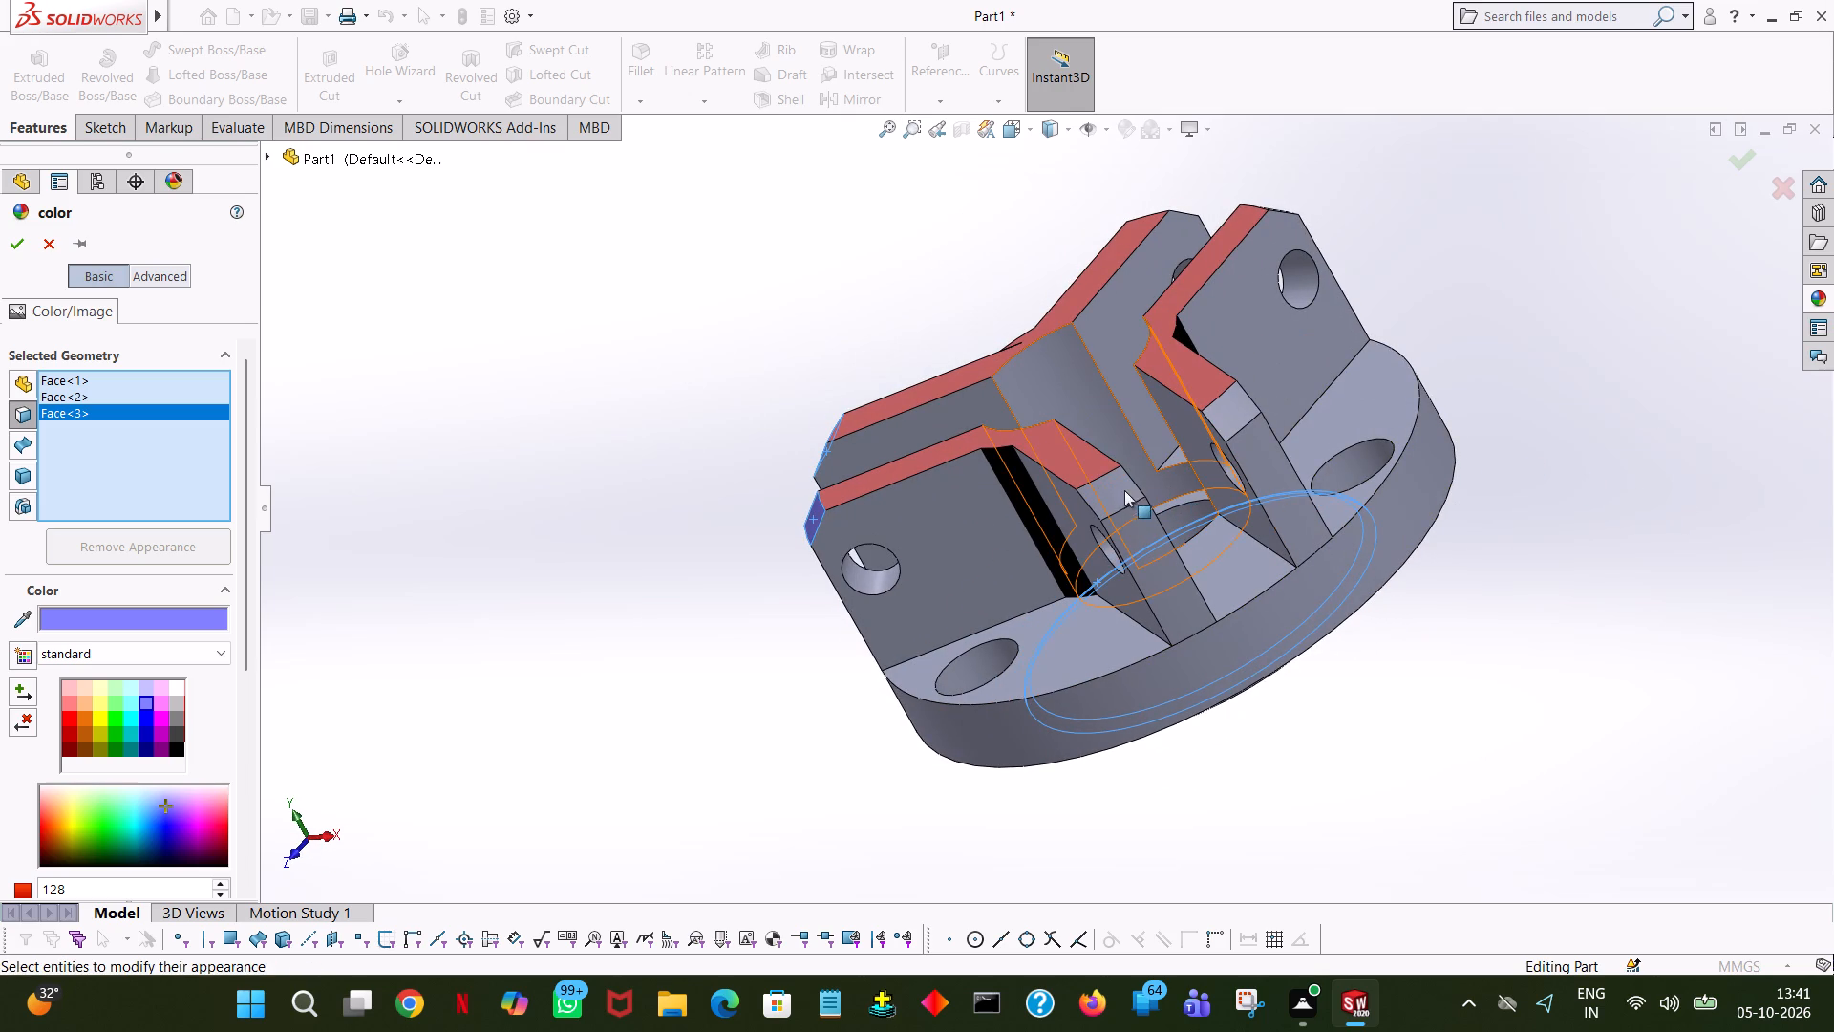
pyautogui.click(1121, 490)
pyautogui.click(1226, 401)
pyautogui.moveTo(1350, 310); pyautogui.dragTo(1344, 451, button='middle')
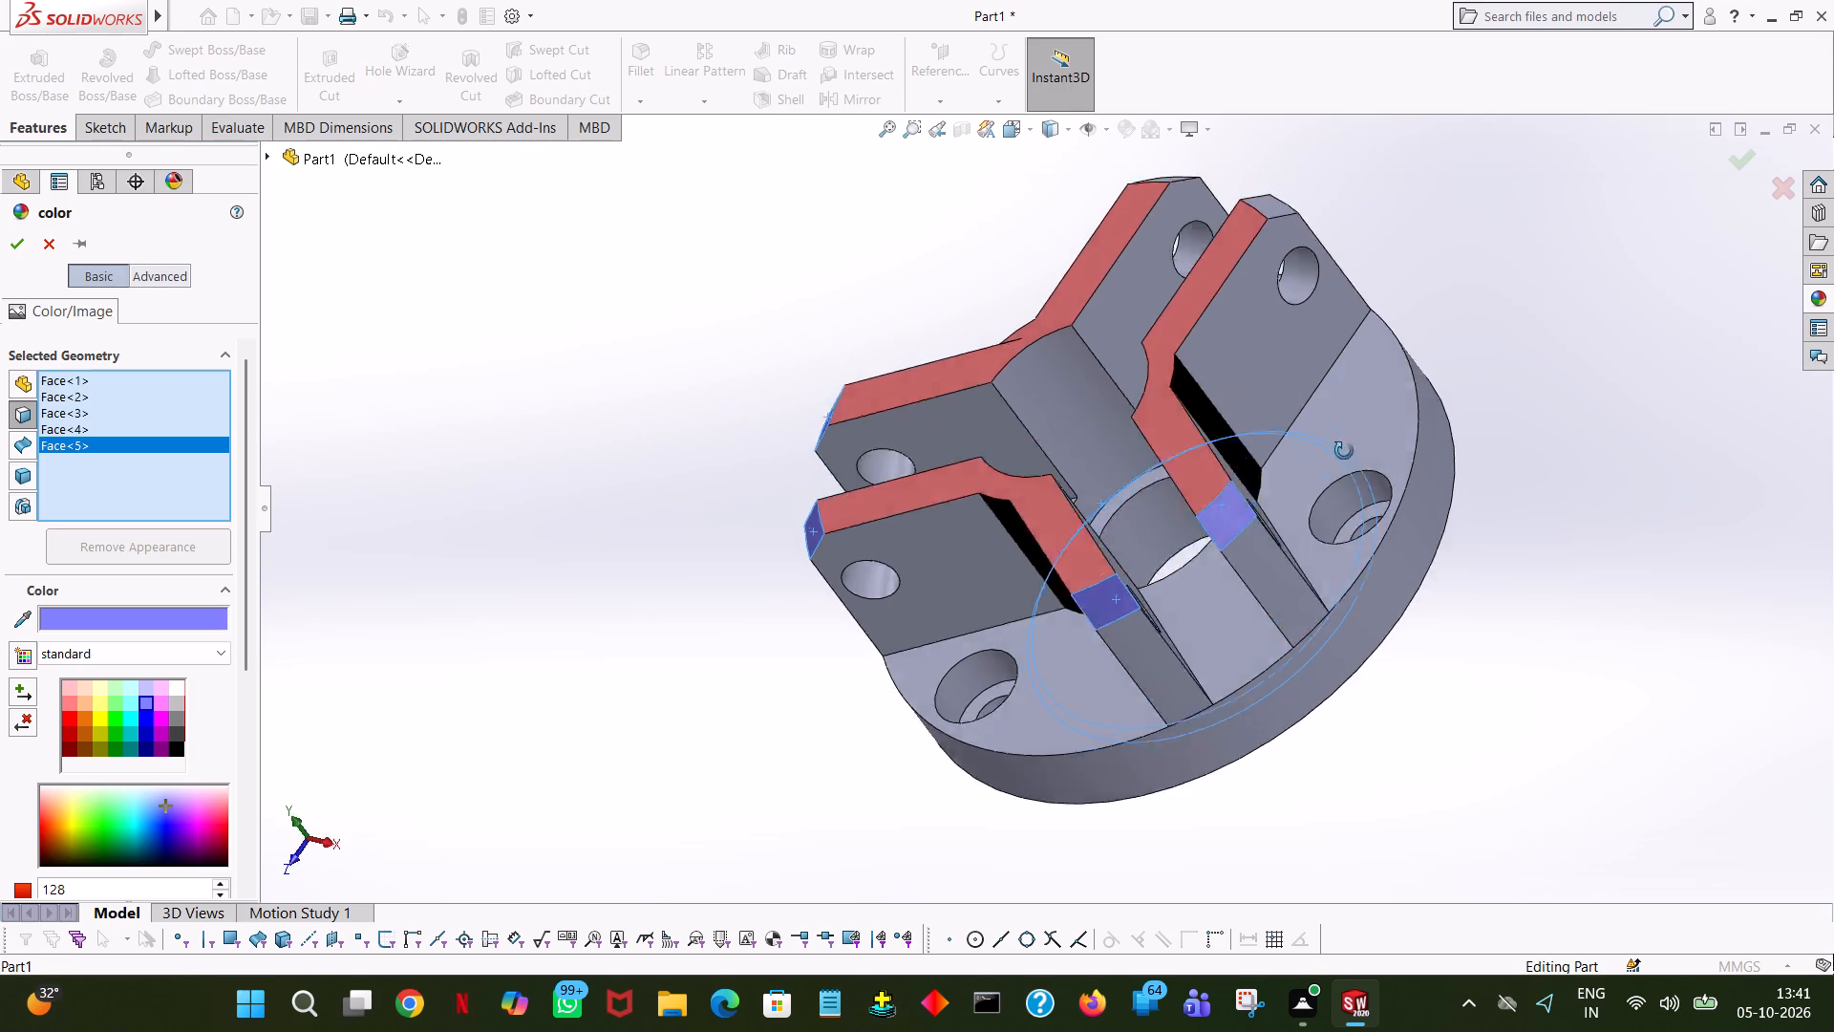
pyautogui.moveTo(1344, 451); pyautogui.dragTo(1361, 695, button='middle')
pyautogui.click(1302, 379)
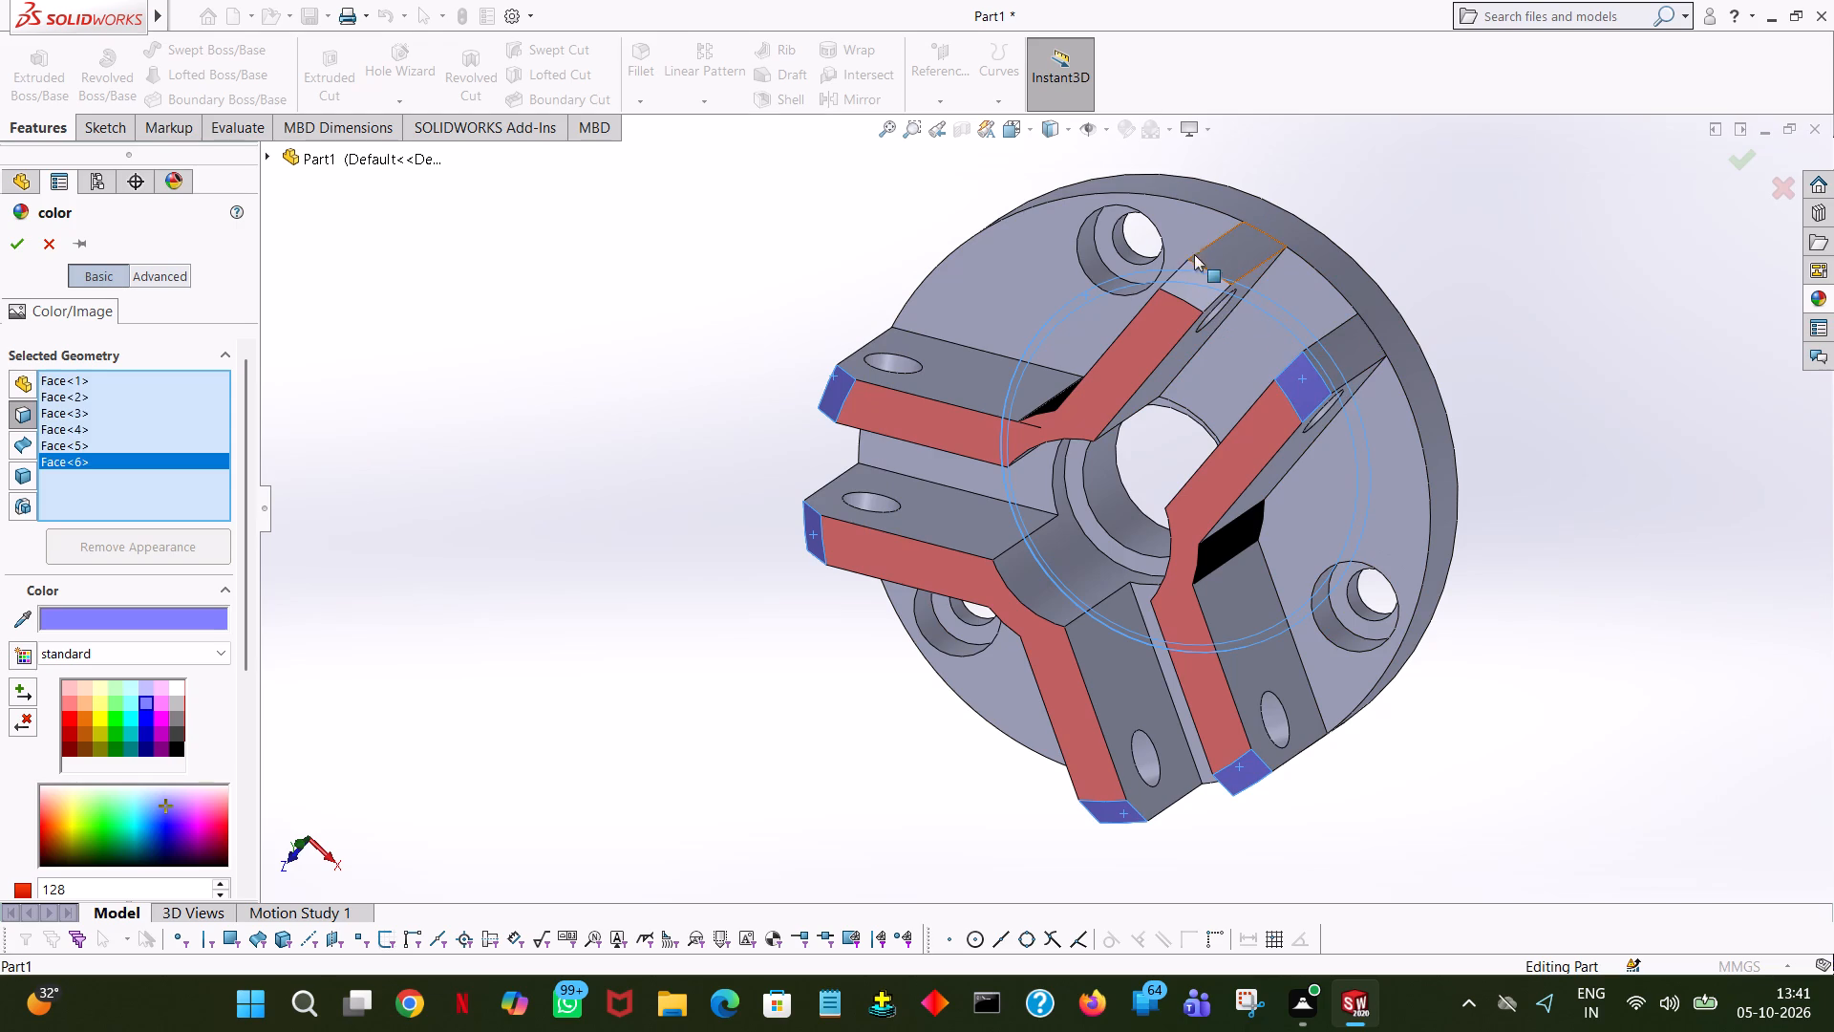
pyautogui.click(1206, 286)
pyautogui.moveTo(1471, 398); pyautogui.dragTo(1488, 171, button='middle')
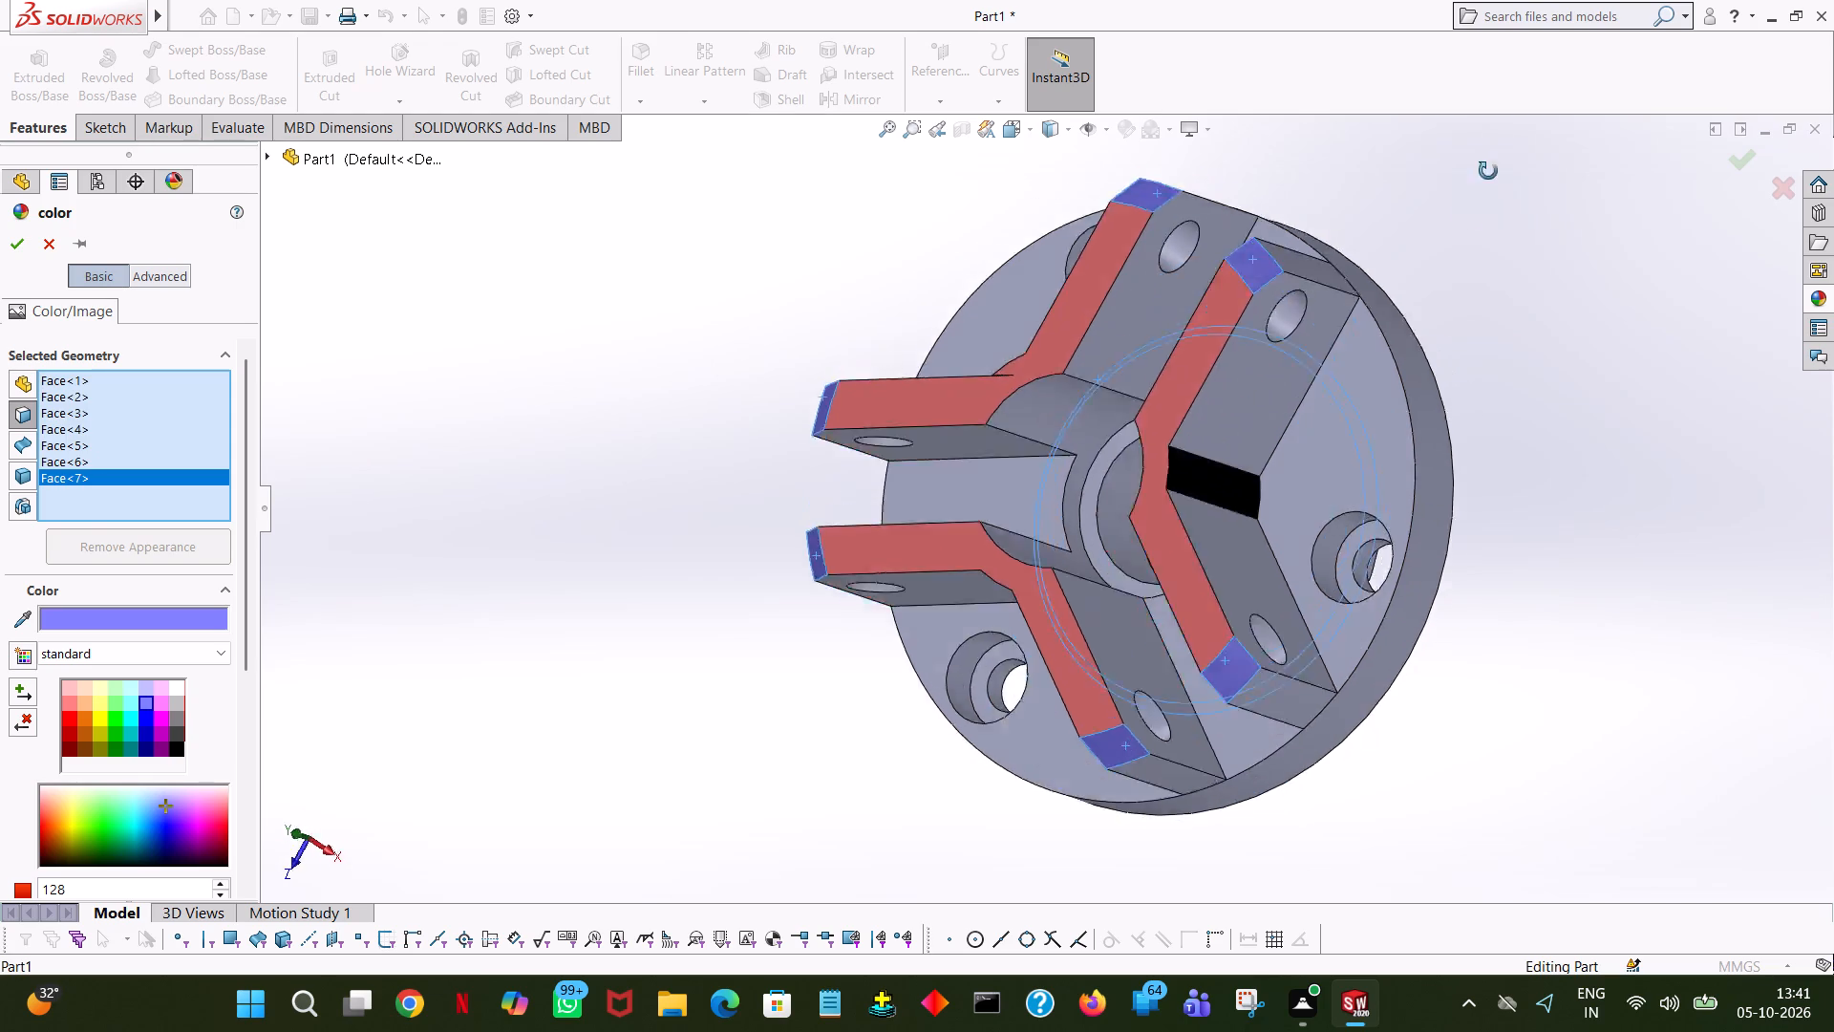
pyautogui.moveTo(1488, 171); pyautogui.dragTo(1523, 0, button='middle')
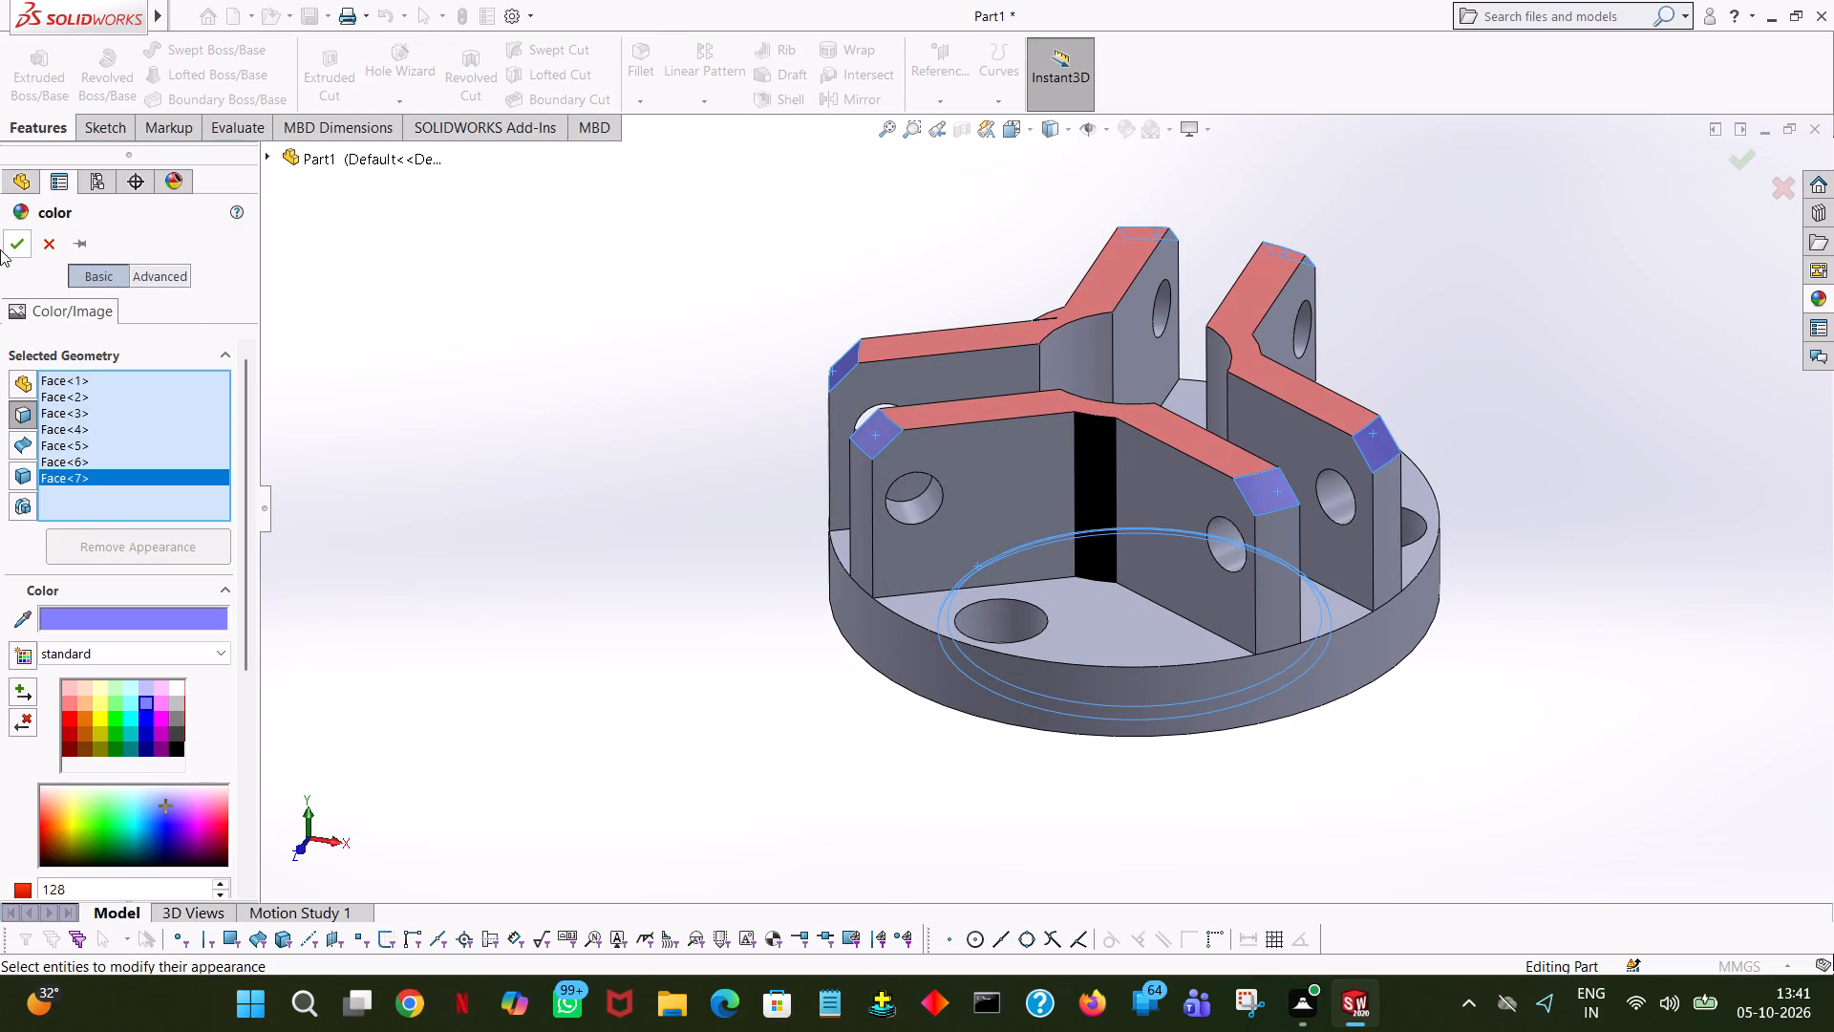
pyautogui.click(18, 247)
# Open the face appearance for the lower flange's narrow outer rim face and choose dark red from the standard colour swatches.
pyautogui.click(575, 402)
pyautogui.moveTo(666, 530); pyautogui.dragTo(794, 375, button='middle')
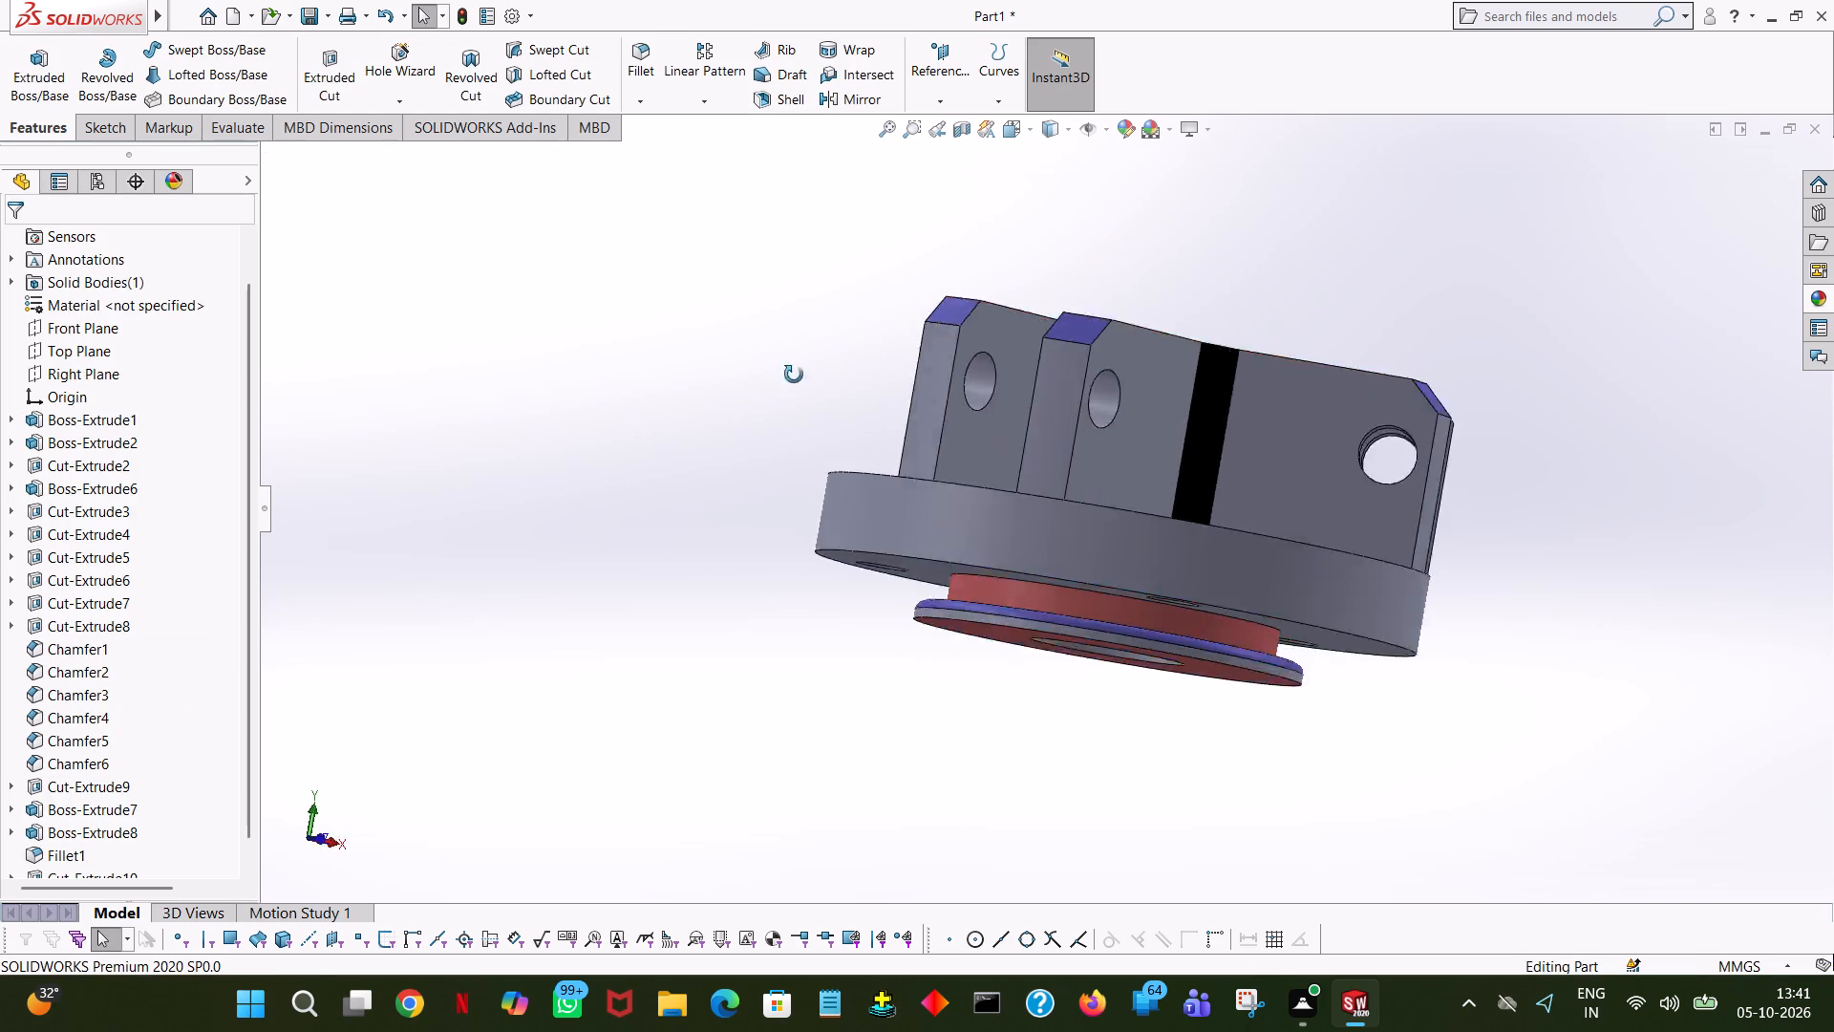
pyautogui.moveTo(794, 375); pyautogui.dragTo(855, 323, button='middle')
pyautogui.moveTo(873, 376); pyautogui.dragTo(890, 461, button='middle')
pyautogui.keyDown('ctrl'); pyautogui.scroll(-9, 1123, 638); pyautogui.keyUp('ctrl')
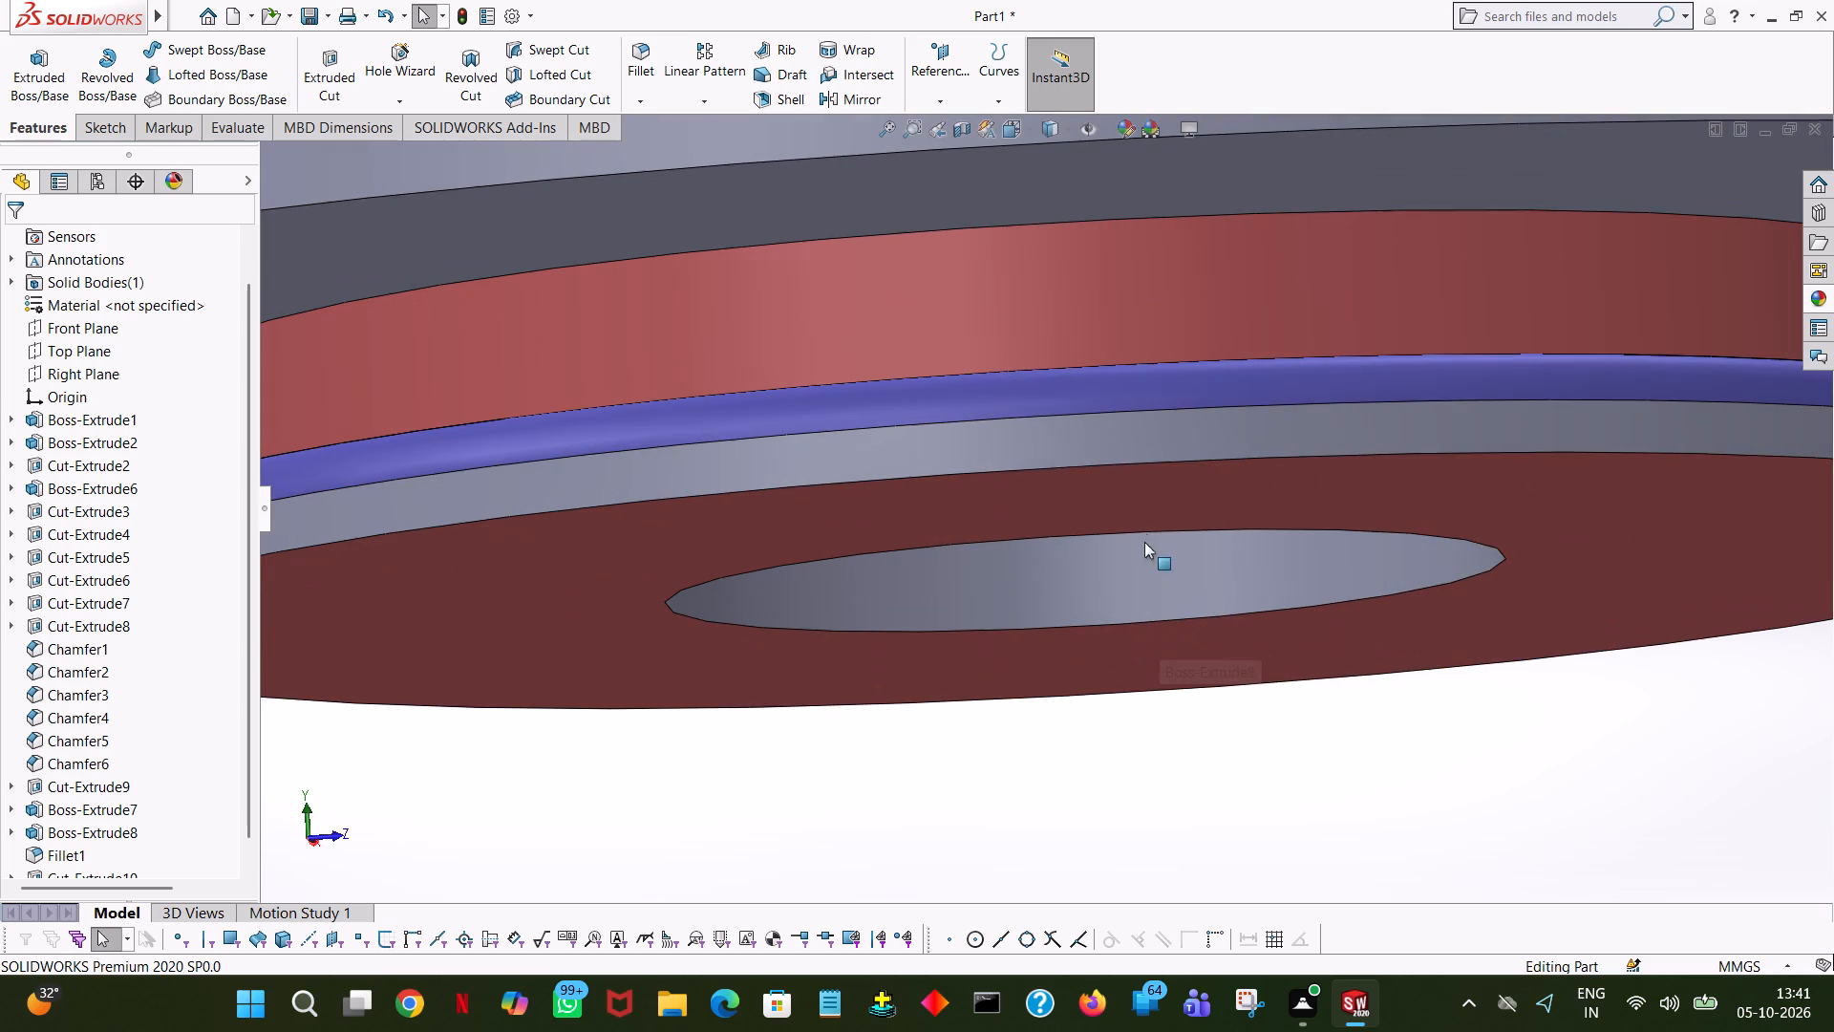
pyautogui.click(1137, 442)
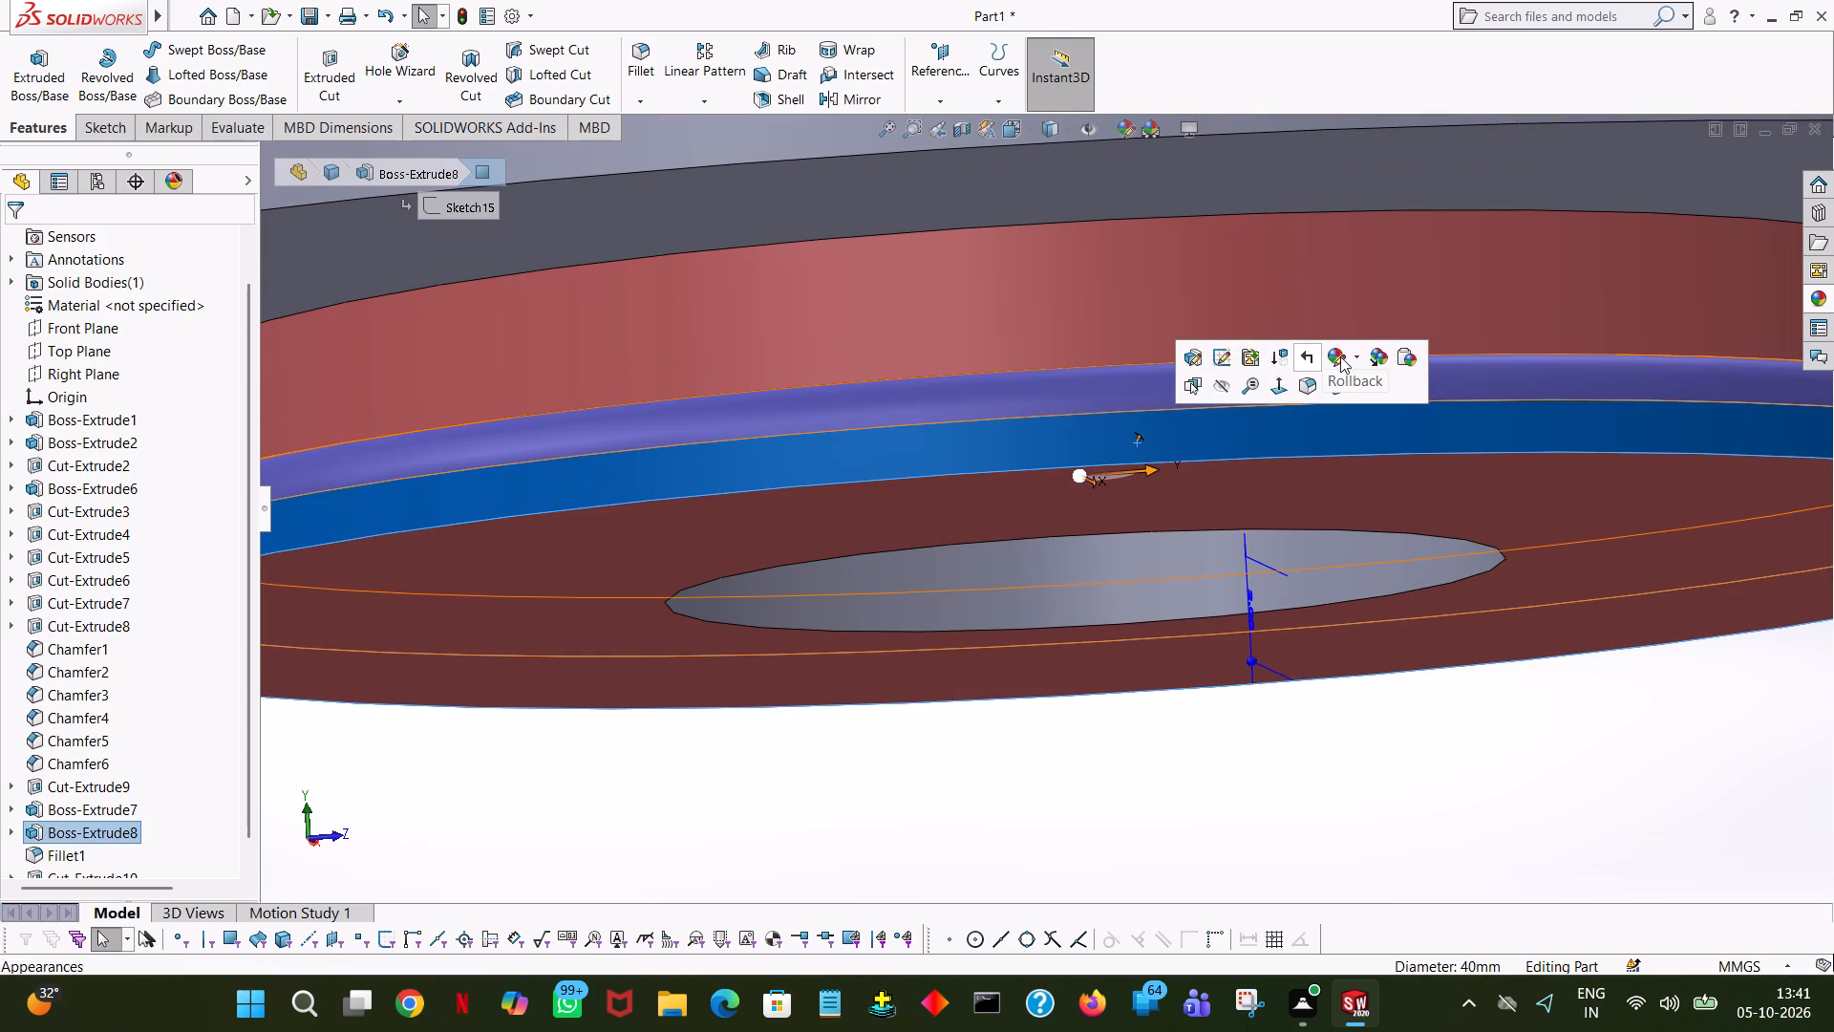
pyautogui.click(1340, 356)
pyautogui.click(1328, 347)
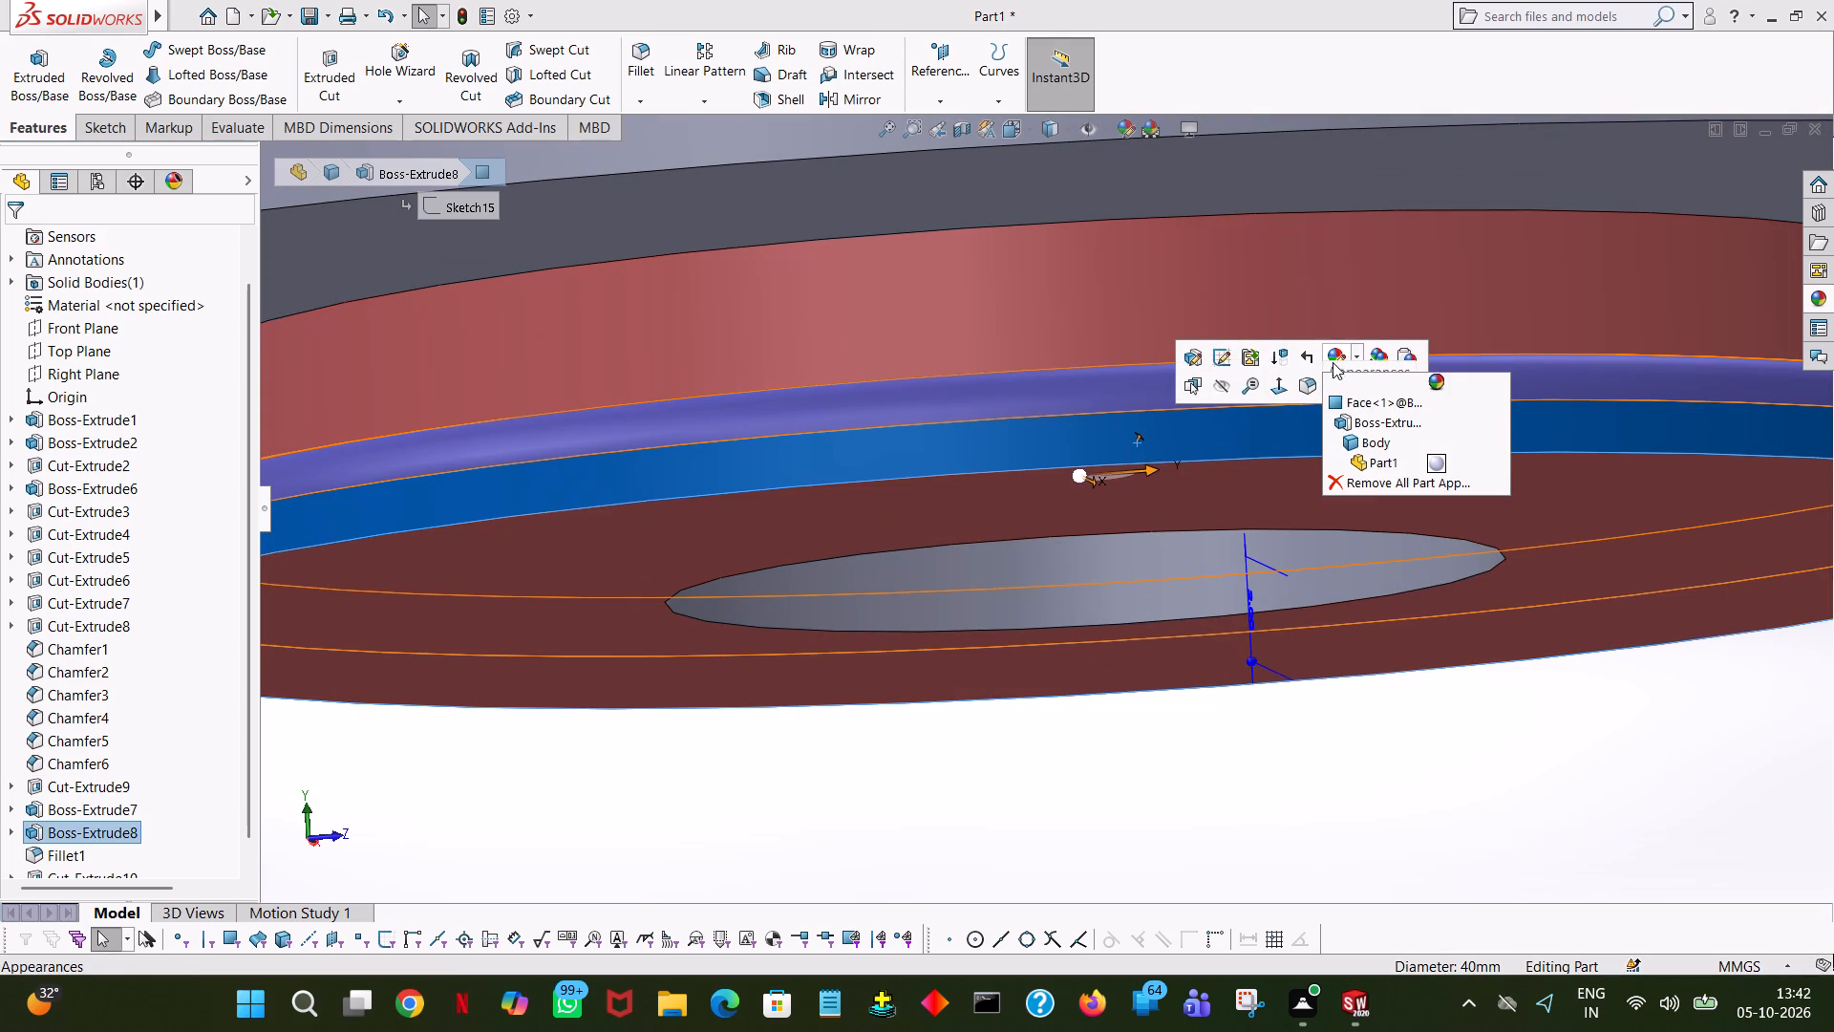
pyautogui.click(1338, 400)
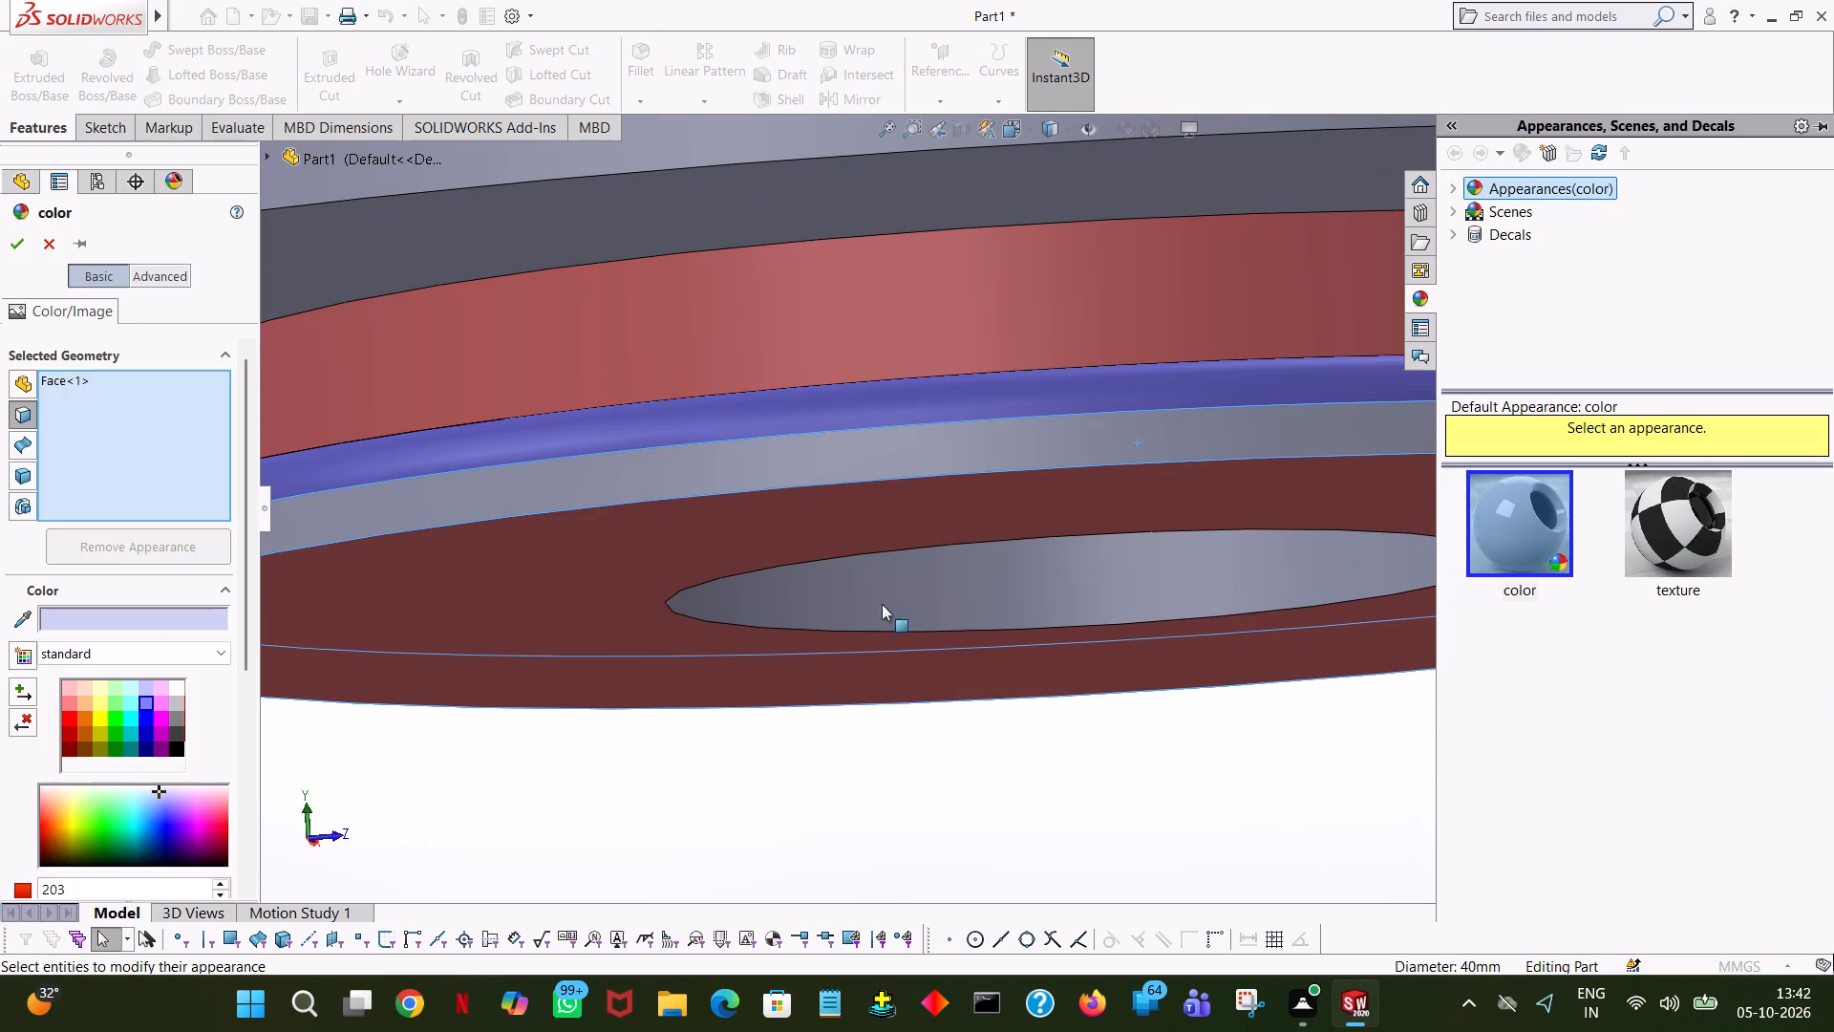
pyautogui.click(64, 733)
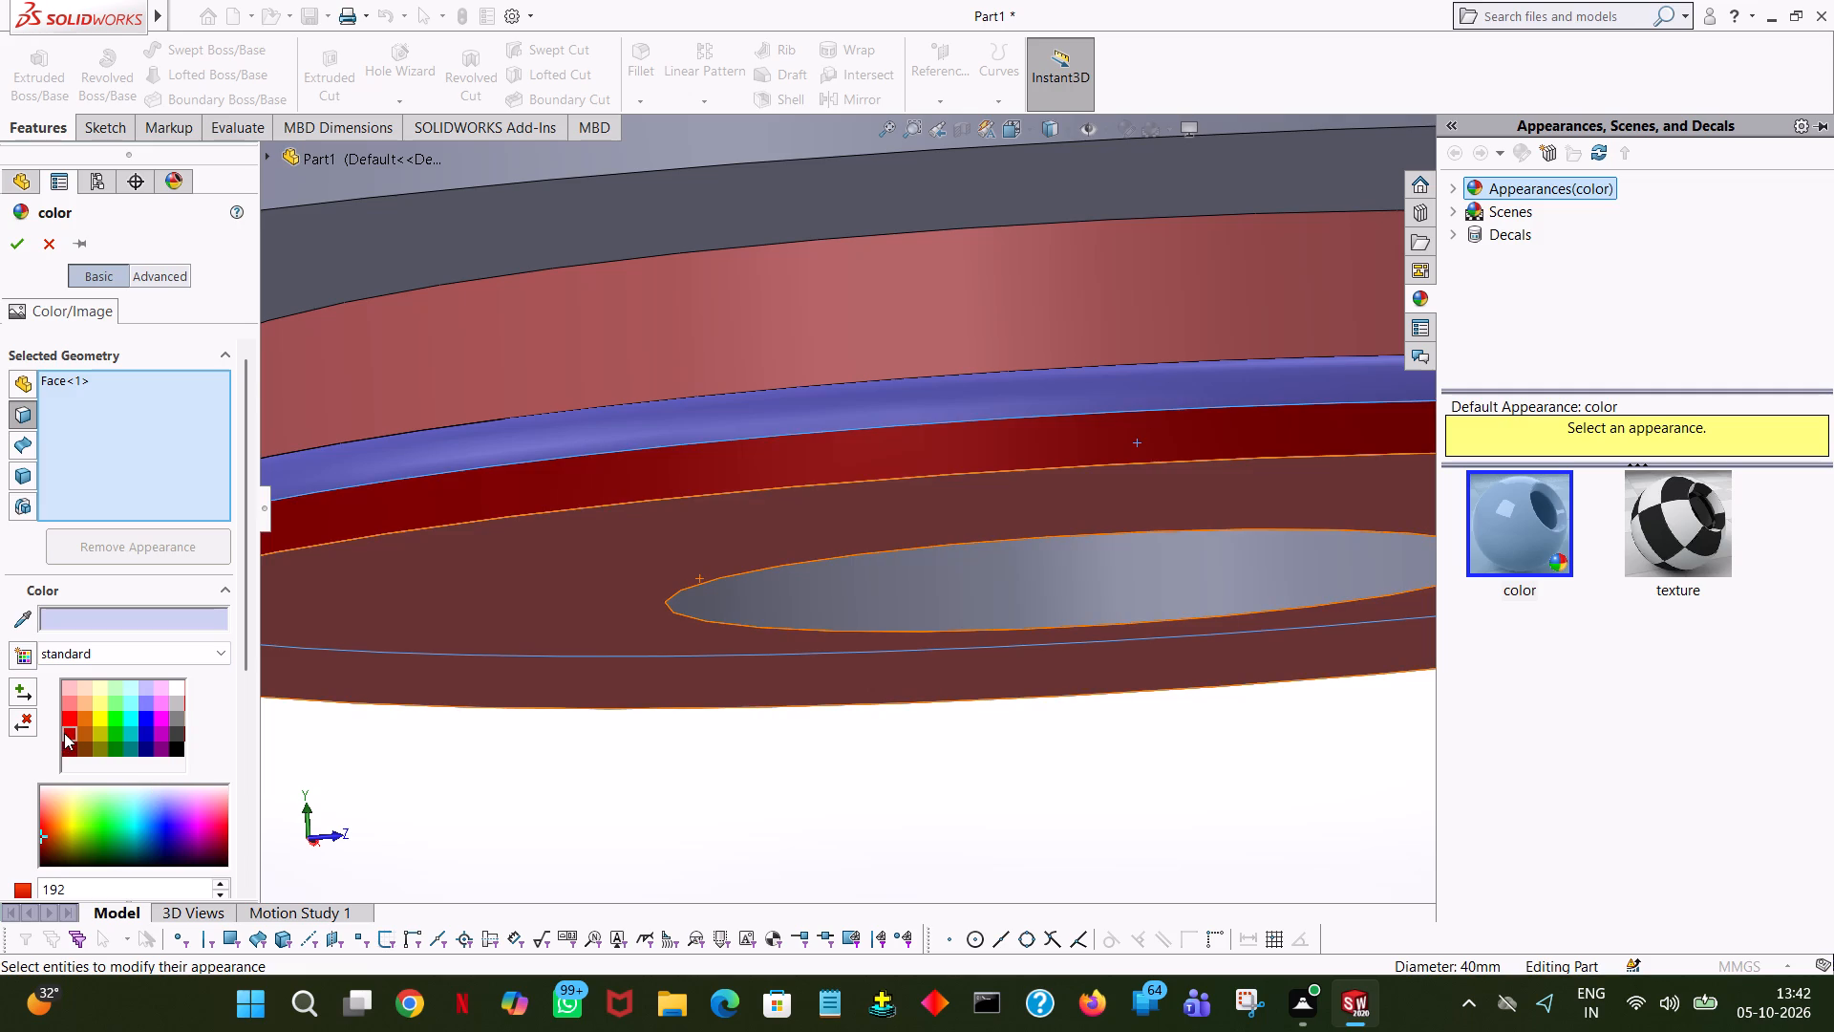
# Apply the dark red colour also to the six vertical end faces of the jaw walls, below their chamfers.
pyautogui.keyDown('ctrl'); pyautogui.scroll(-5, 1034, 591); pyautogui.keyUp('ctrl')
pyautogui.keyDown('ctrl'); pyautogui.scroll(16, 1041, 586); pyautogui.keyUp('ctrl')
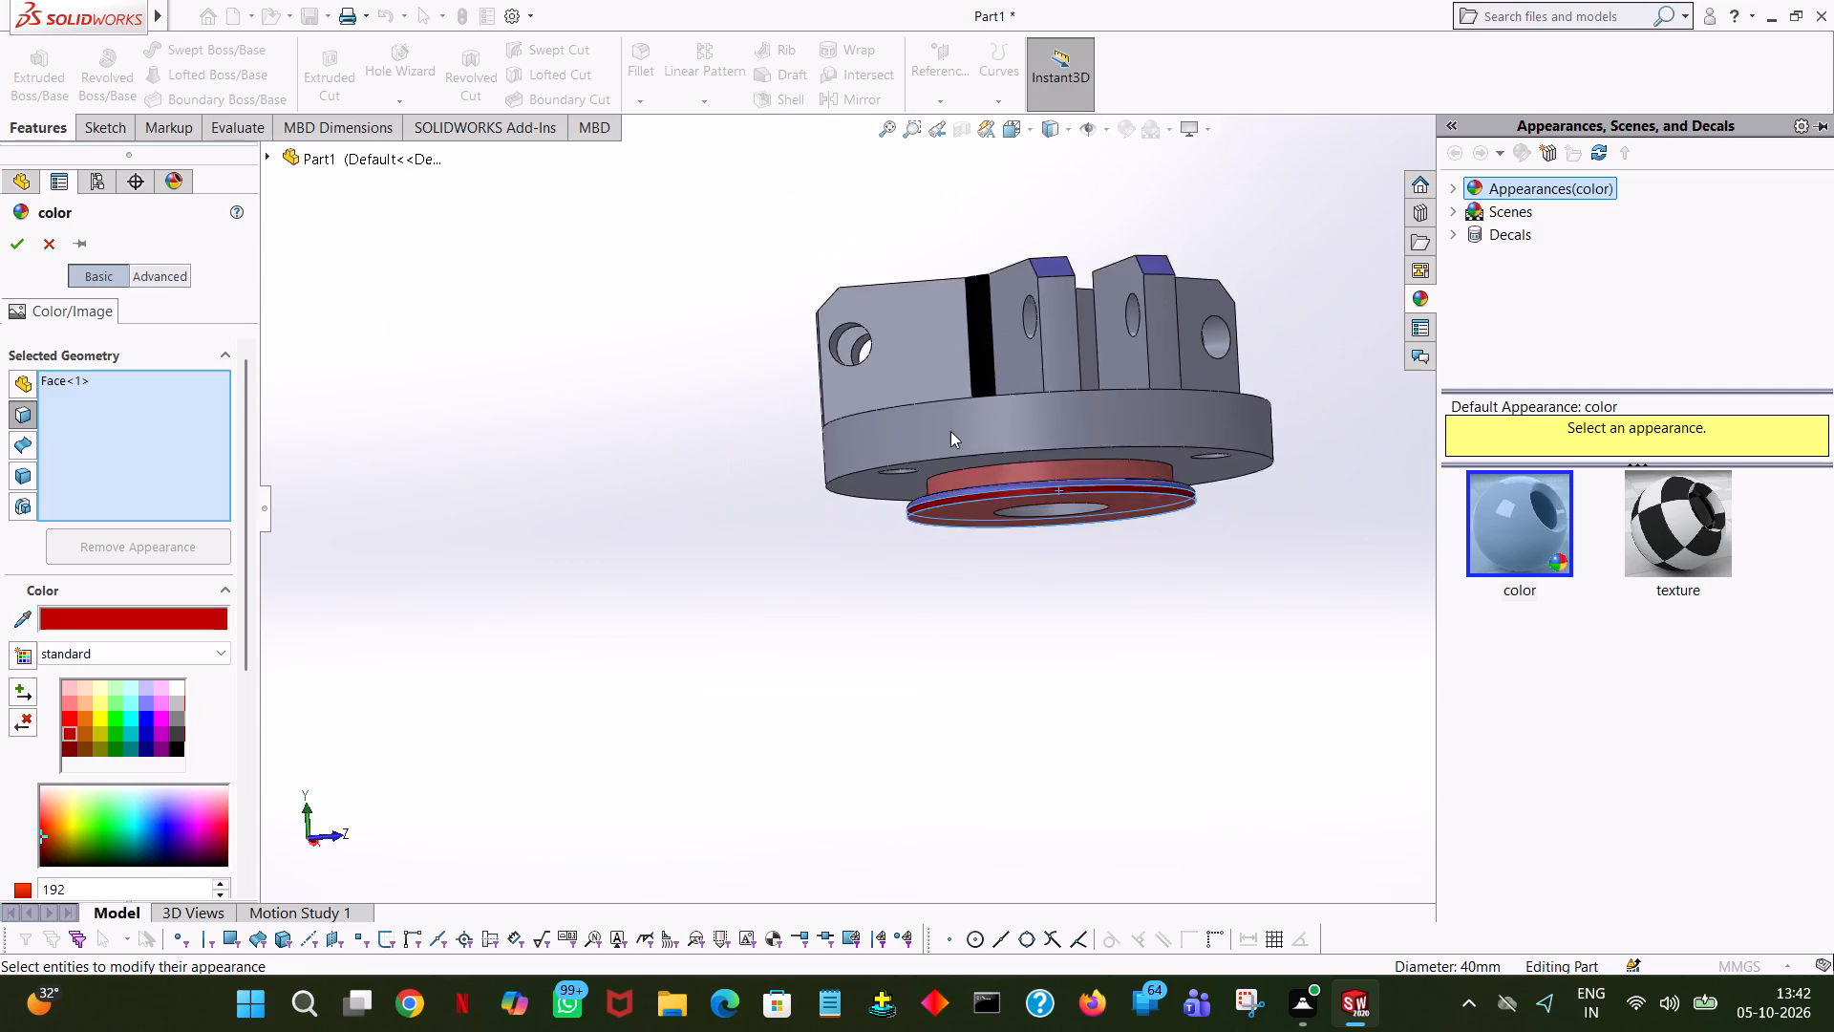
pyautogui.keyDown('ctrl'); pyautogui.scroll(1, 950, 431); pyautogui.keyUp('ctrl')
pyautogui.keyDown('ctrl'); pyautogui.scroll(-1, 1044, 317); pyautogui.keyUp('ctrl')
pyautogui.moveTo(989, 385); pyautogui.dragTo(1025, 558, button='middle')
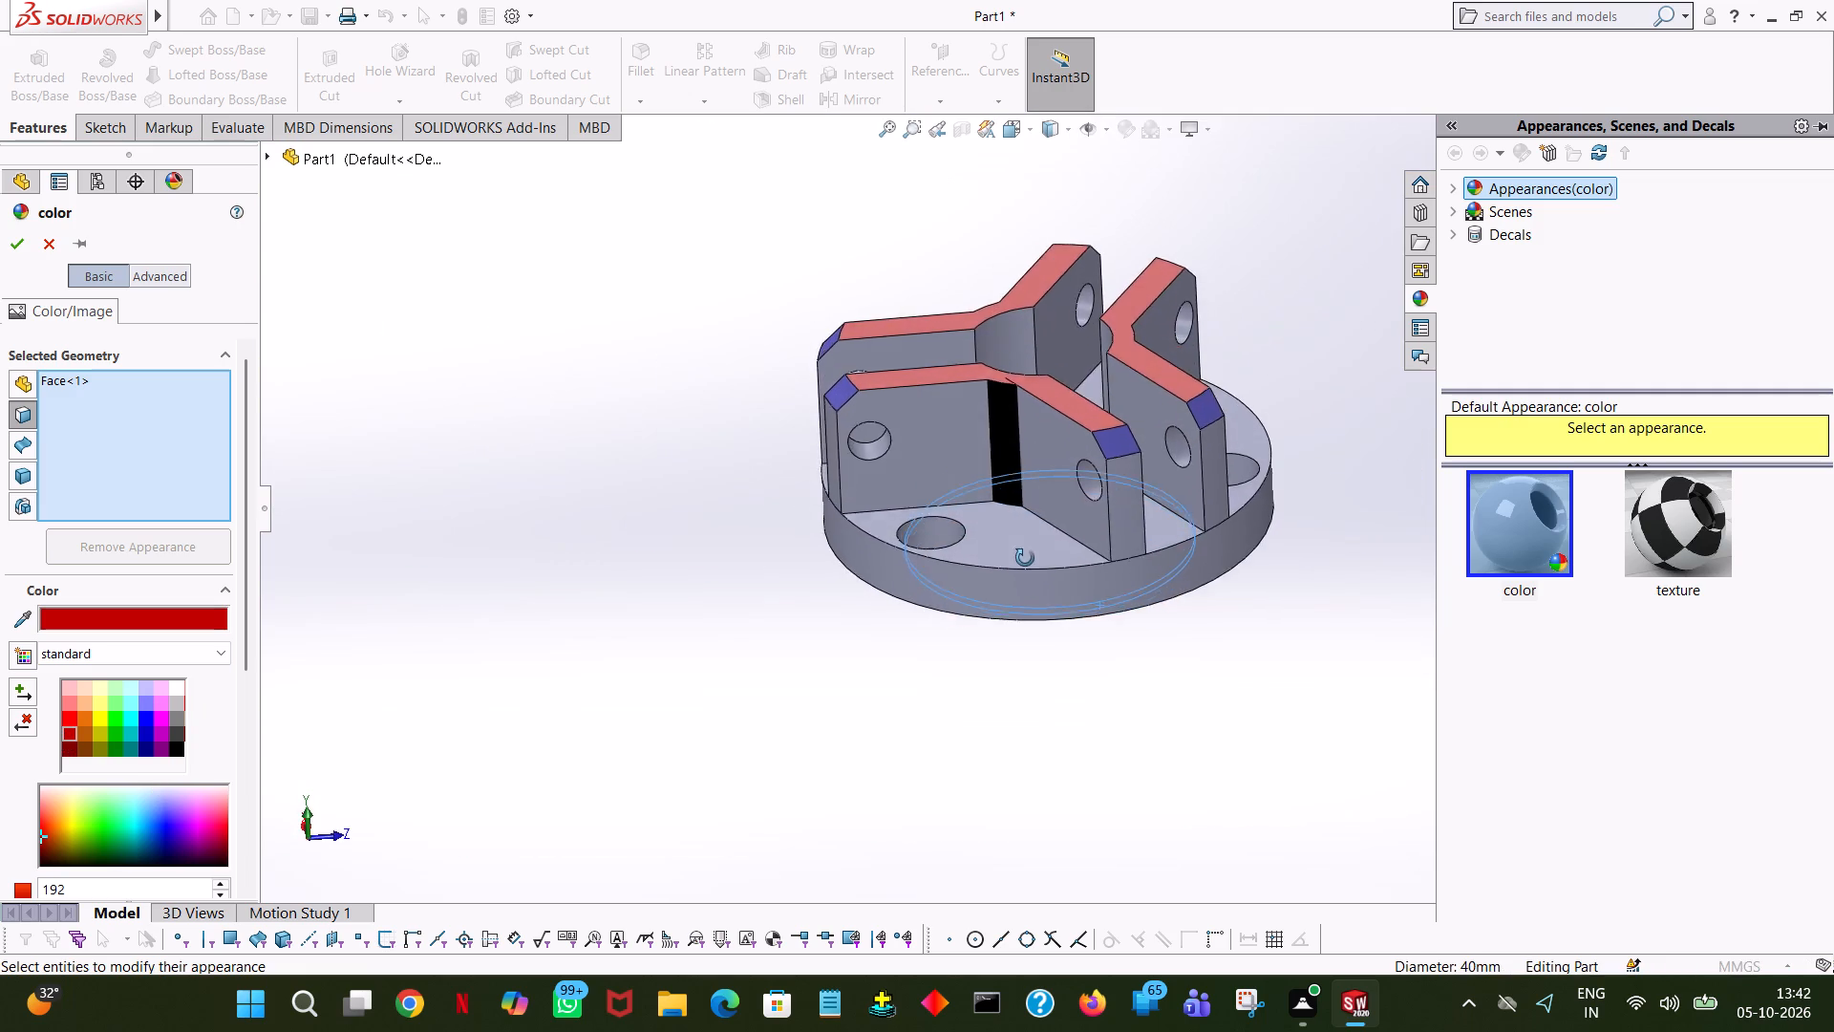
pyautogui.moveTo(1025, 558); pyautogui.dragTo(1143, 559, button='middle')
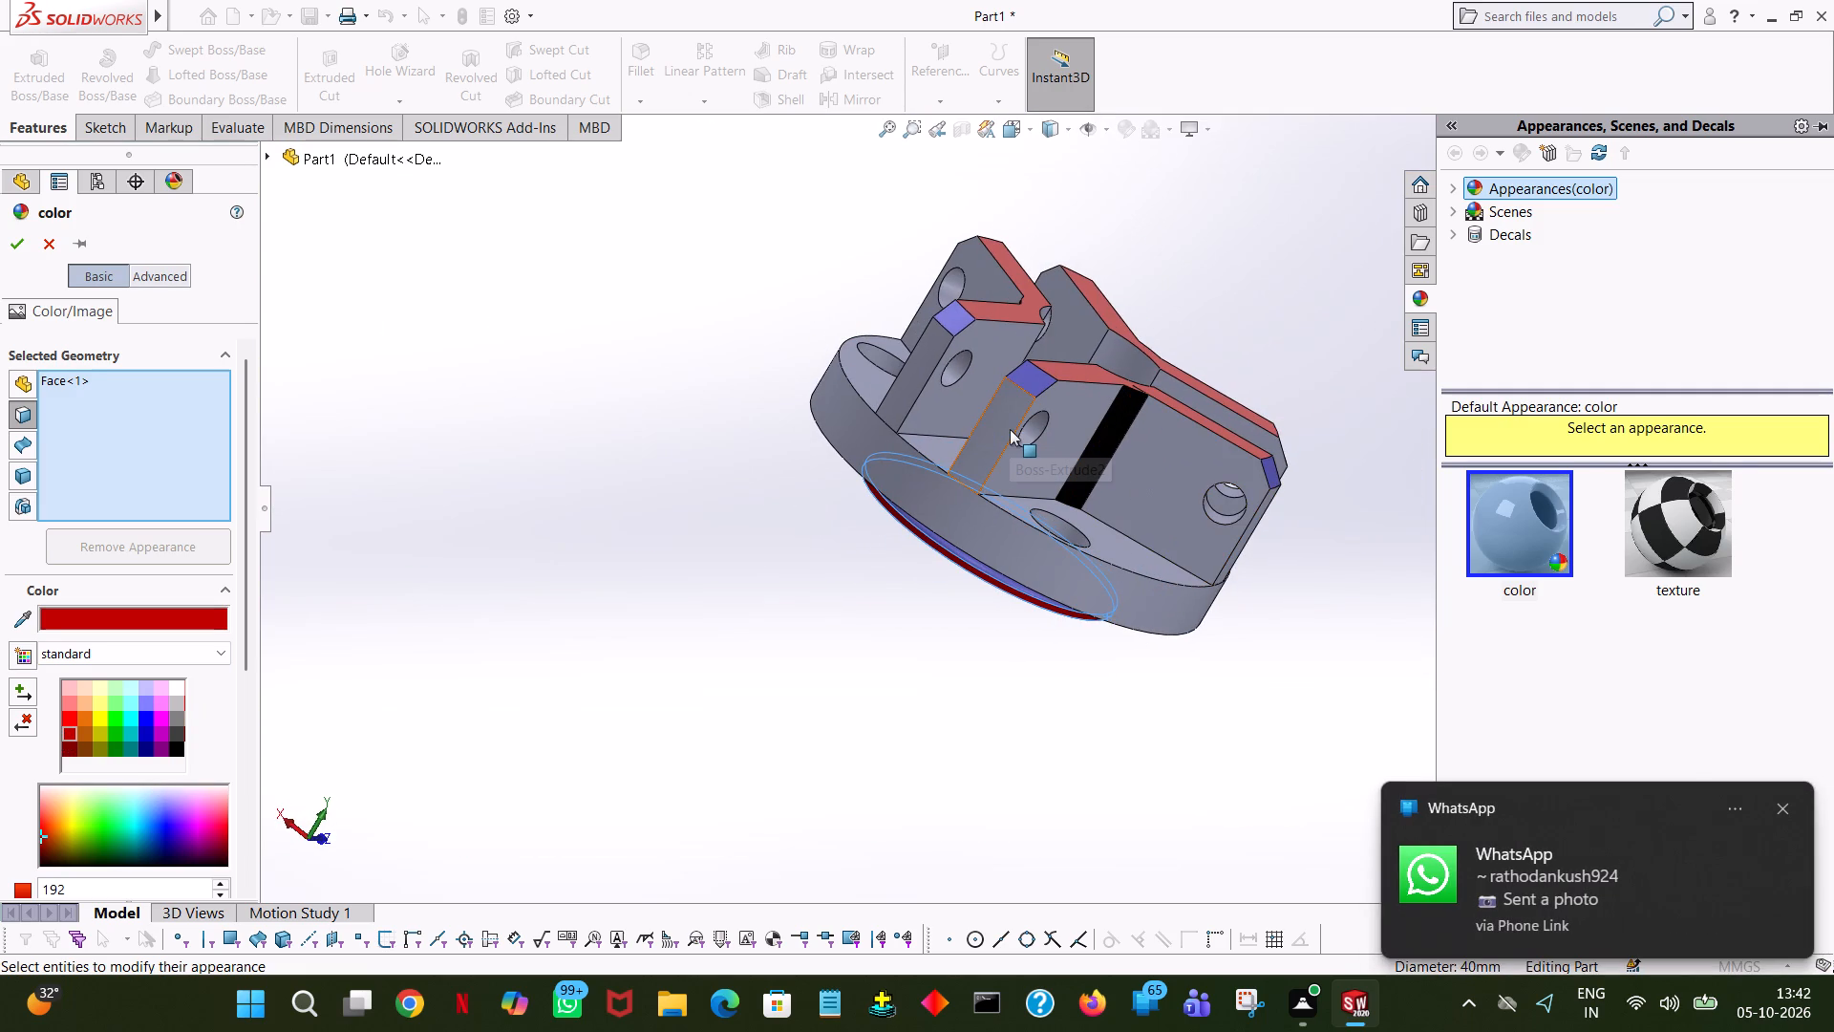
pyautogui.click(1010, 429)
pyautogui.moveTo(748, 373); pyautogui.dragTo(782, 551, button='middle')
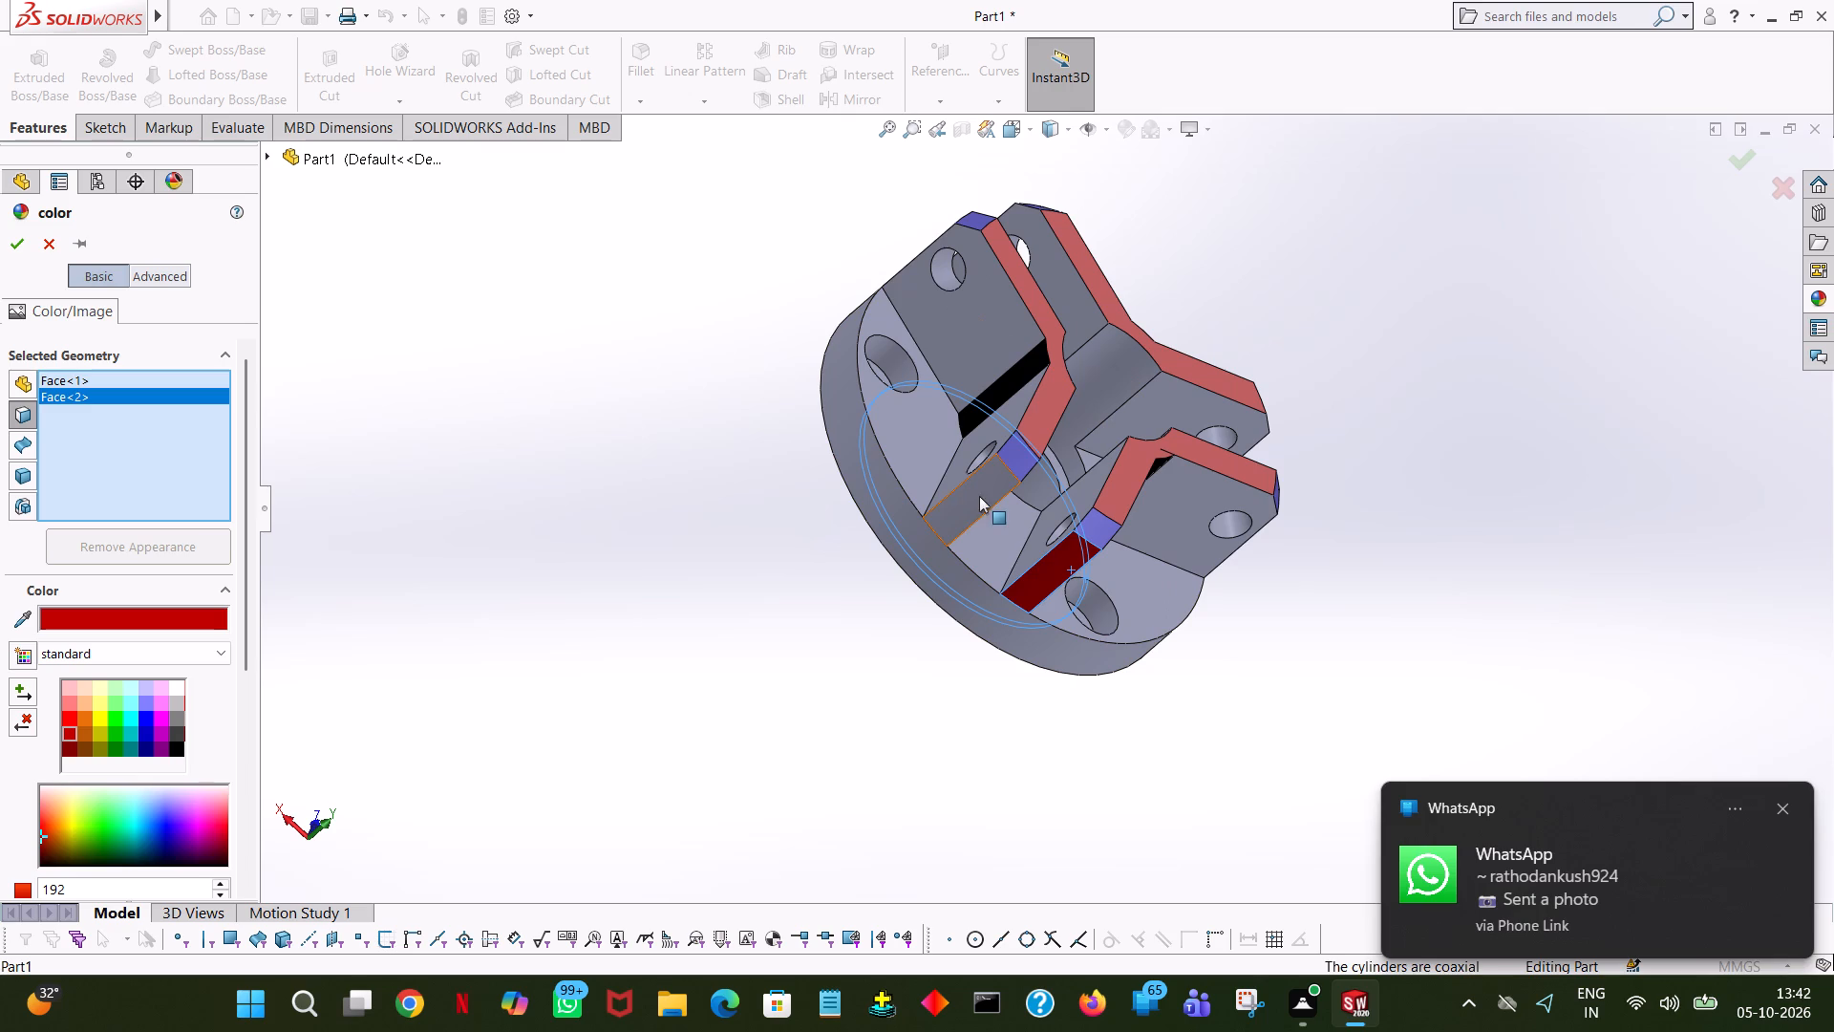
pyautogui.click(979, 496)
pyautogui.moveTo(459, 376); pyautogui.dragTo(533, 789, button='middle')
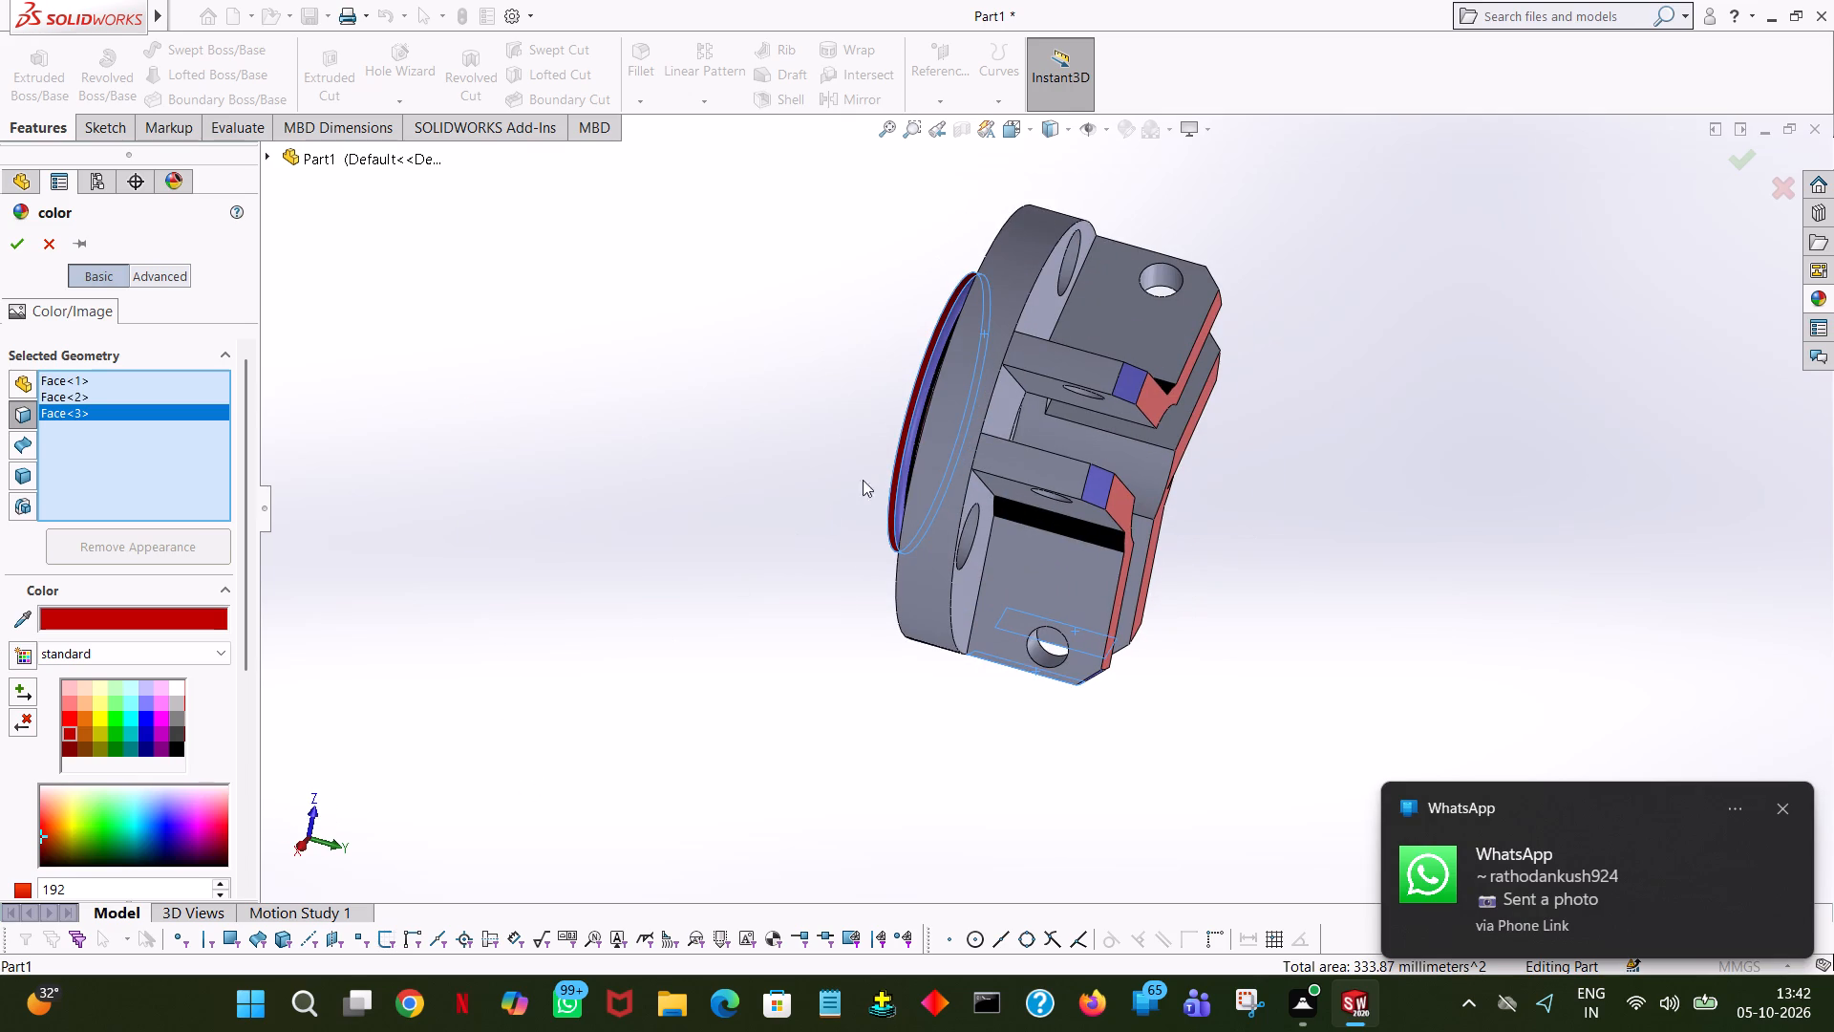
pyautogui.click(1010, 450)
pyautogui.moveTo(885, 237); pyautogui.dragTo(841, 401, button='middle')
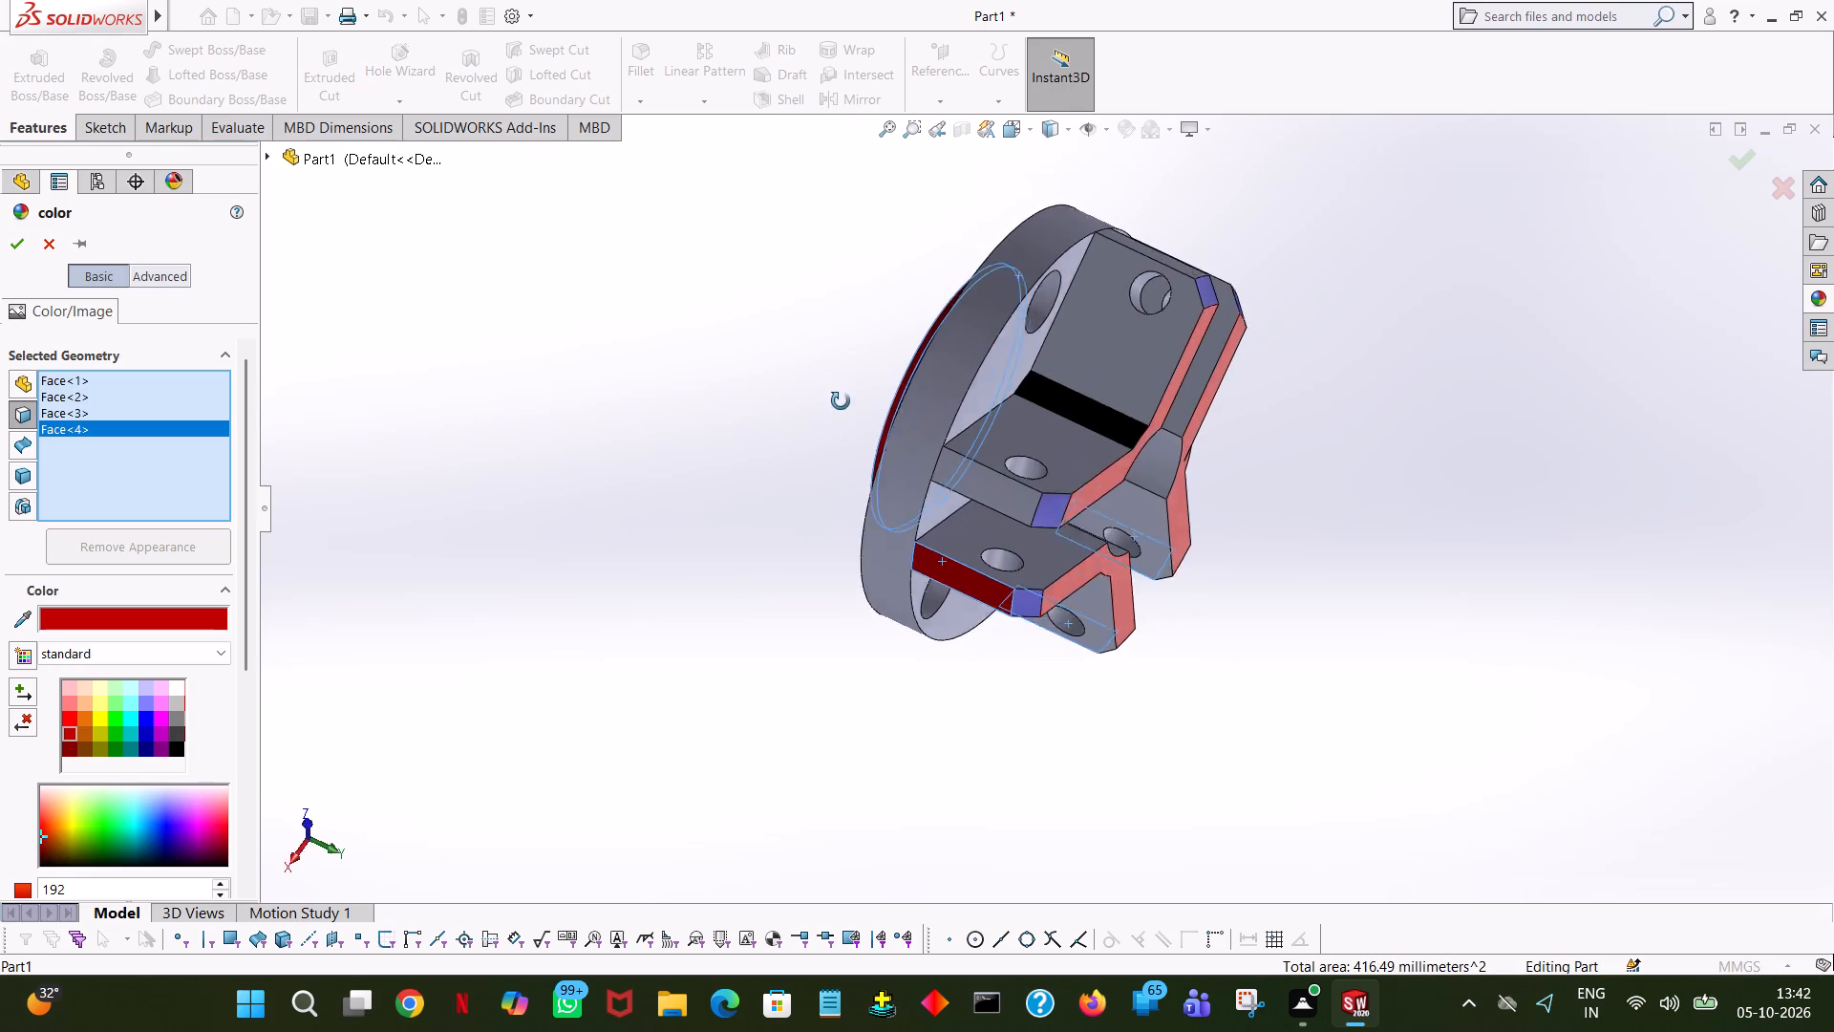
pyautogui.moveTo(841, 401); pyautogui.dragTo(835, 433, button='middle')
pyautogui.click(966, 510)
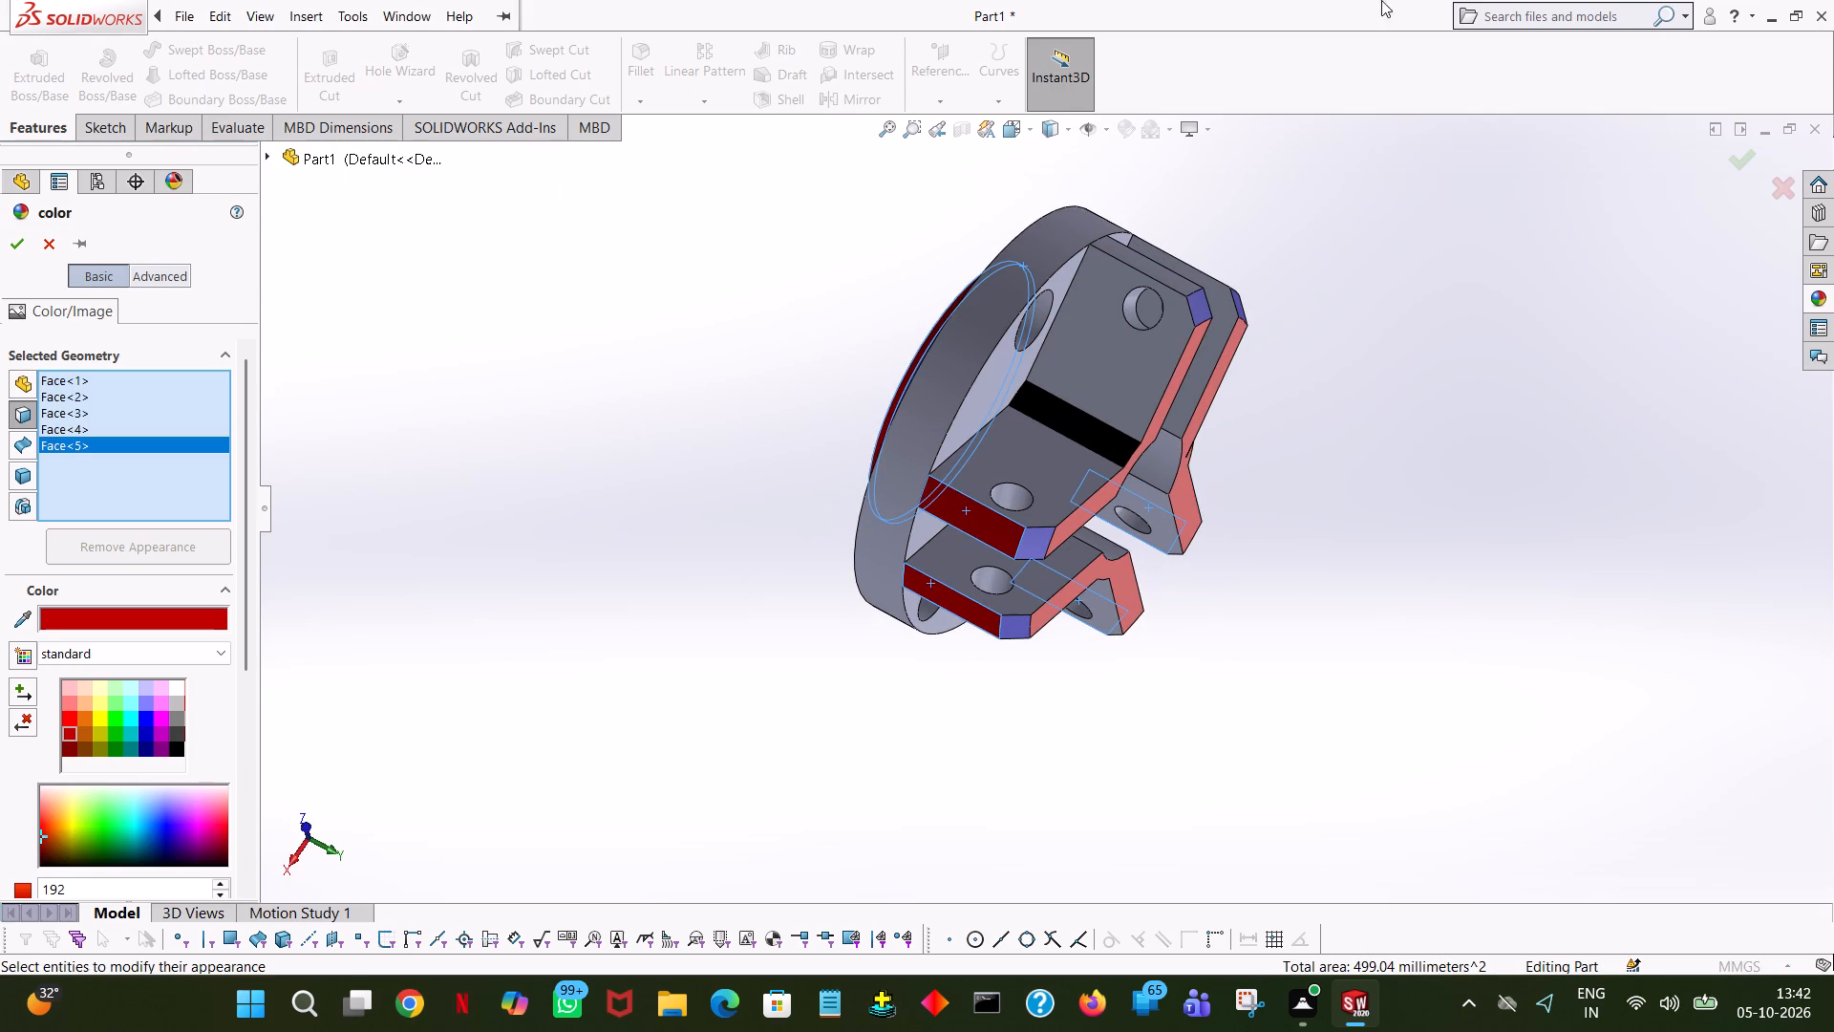
pyautogui.moveTo(1184, 352); pyautogui.dragTo(1106, 500, button='middle')
pyautogui.moveTo(949, 282); pyautogui.dragTo(904, 393, button='middle')
pyautogui.click(932, 226)
pyautogui.moveTo(931, 224); pyautogui.dragTo(865, 467, button='middle')
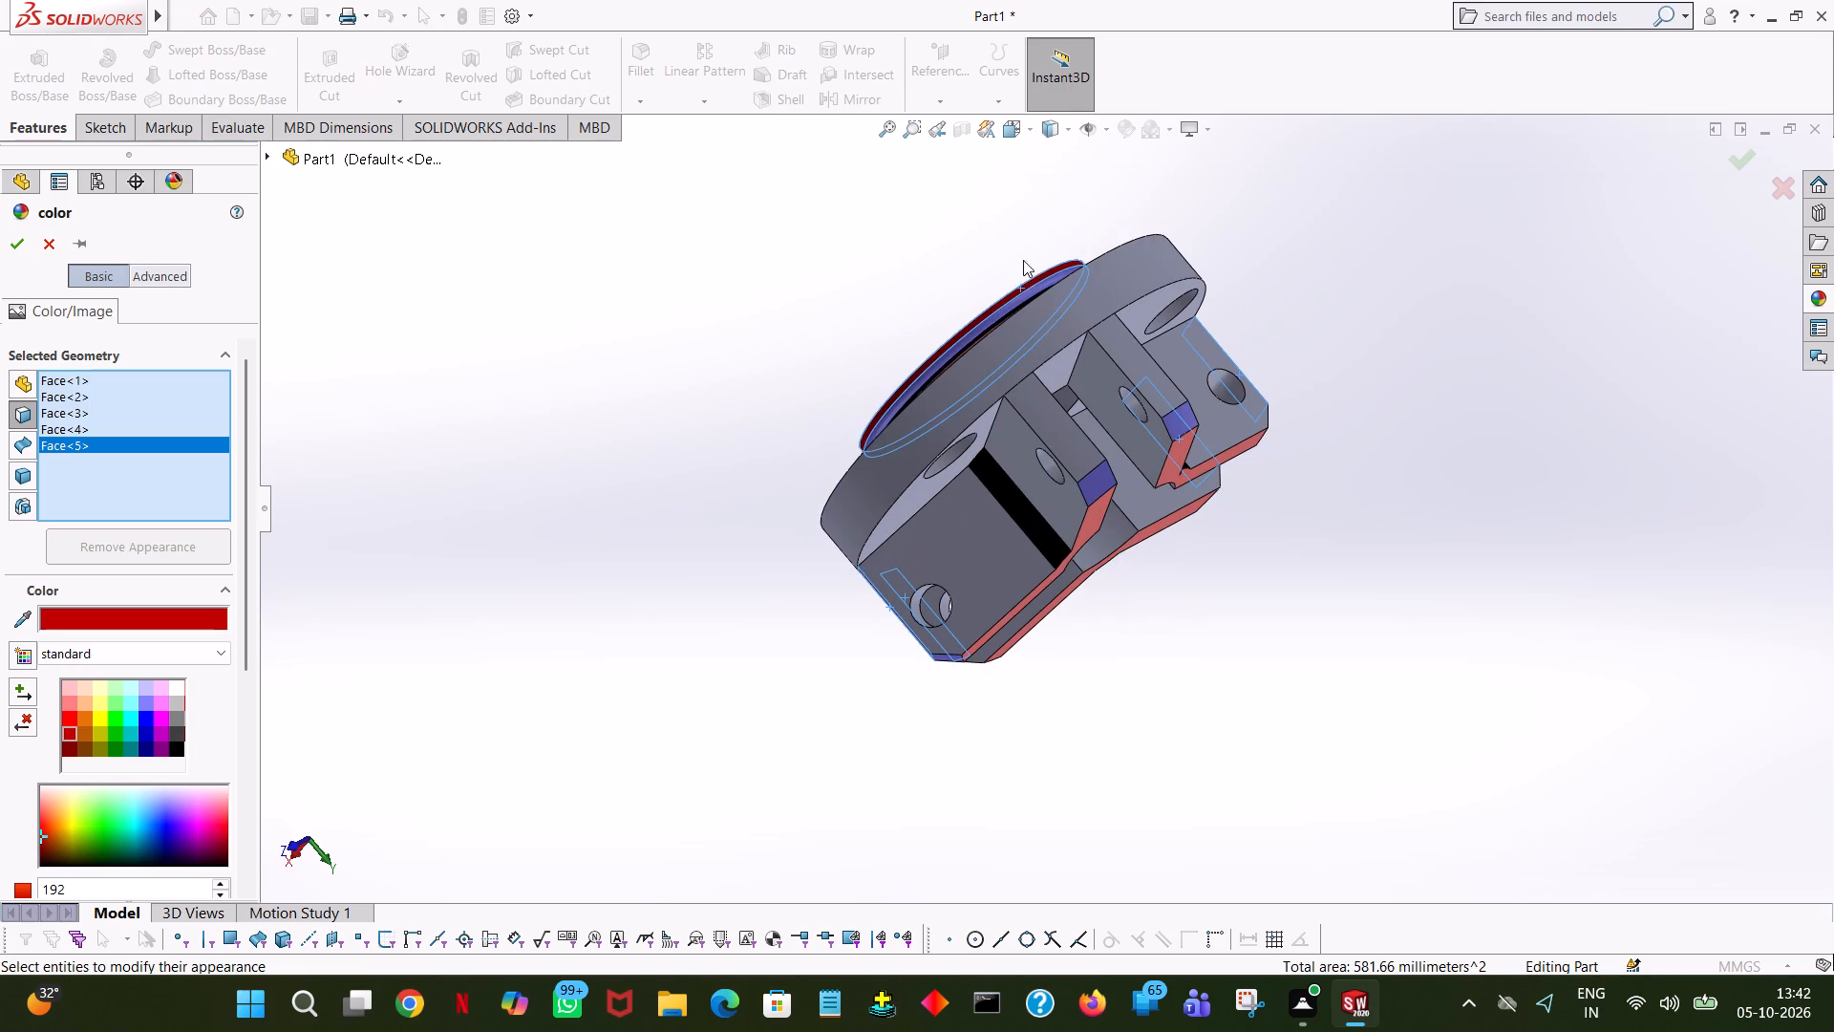
pyautogui.click(1058, 418)
pyautogui.click(1140, 359)
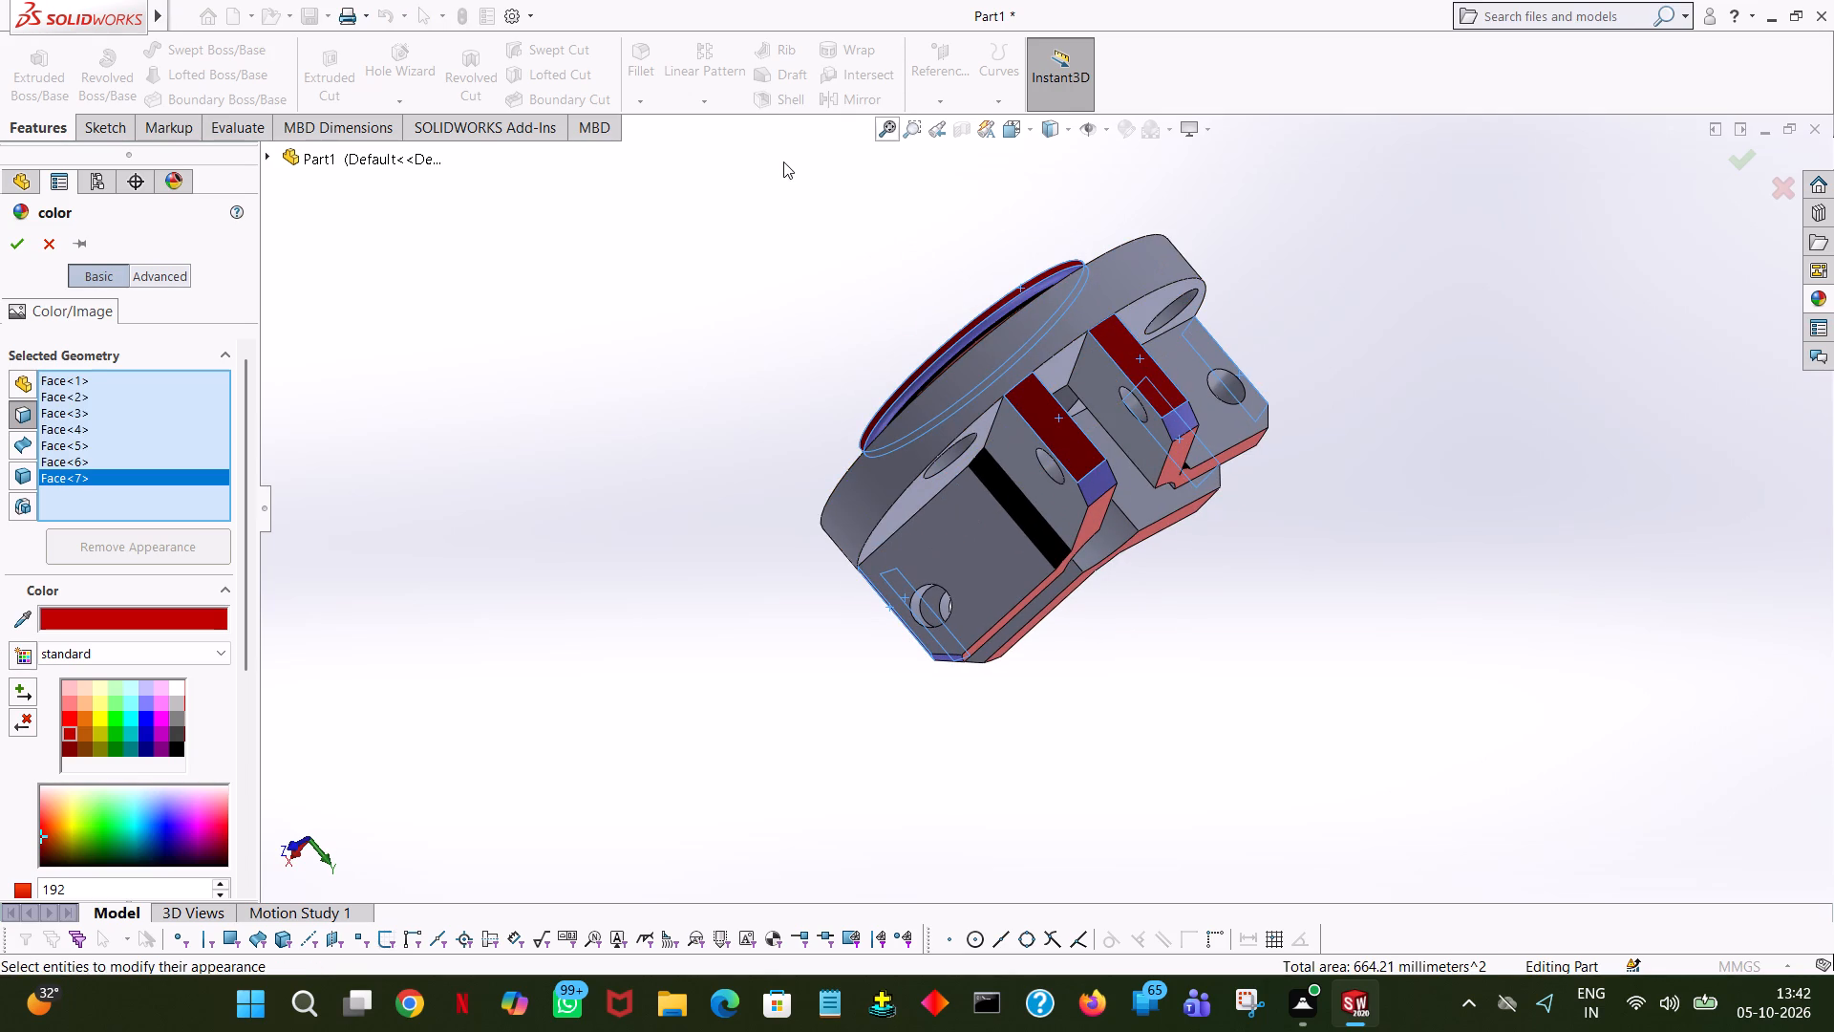
# Apply the dark red colour also to the counterbore walls of the three mounting holes in the disc and accept the appearance.
pyautogui.moveTo(1257, 301); pyautogui.dragTo(1168, 318, button='middle')
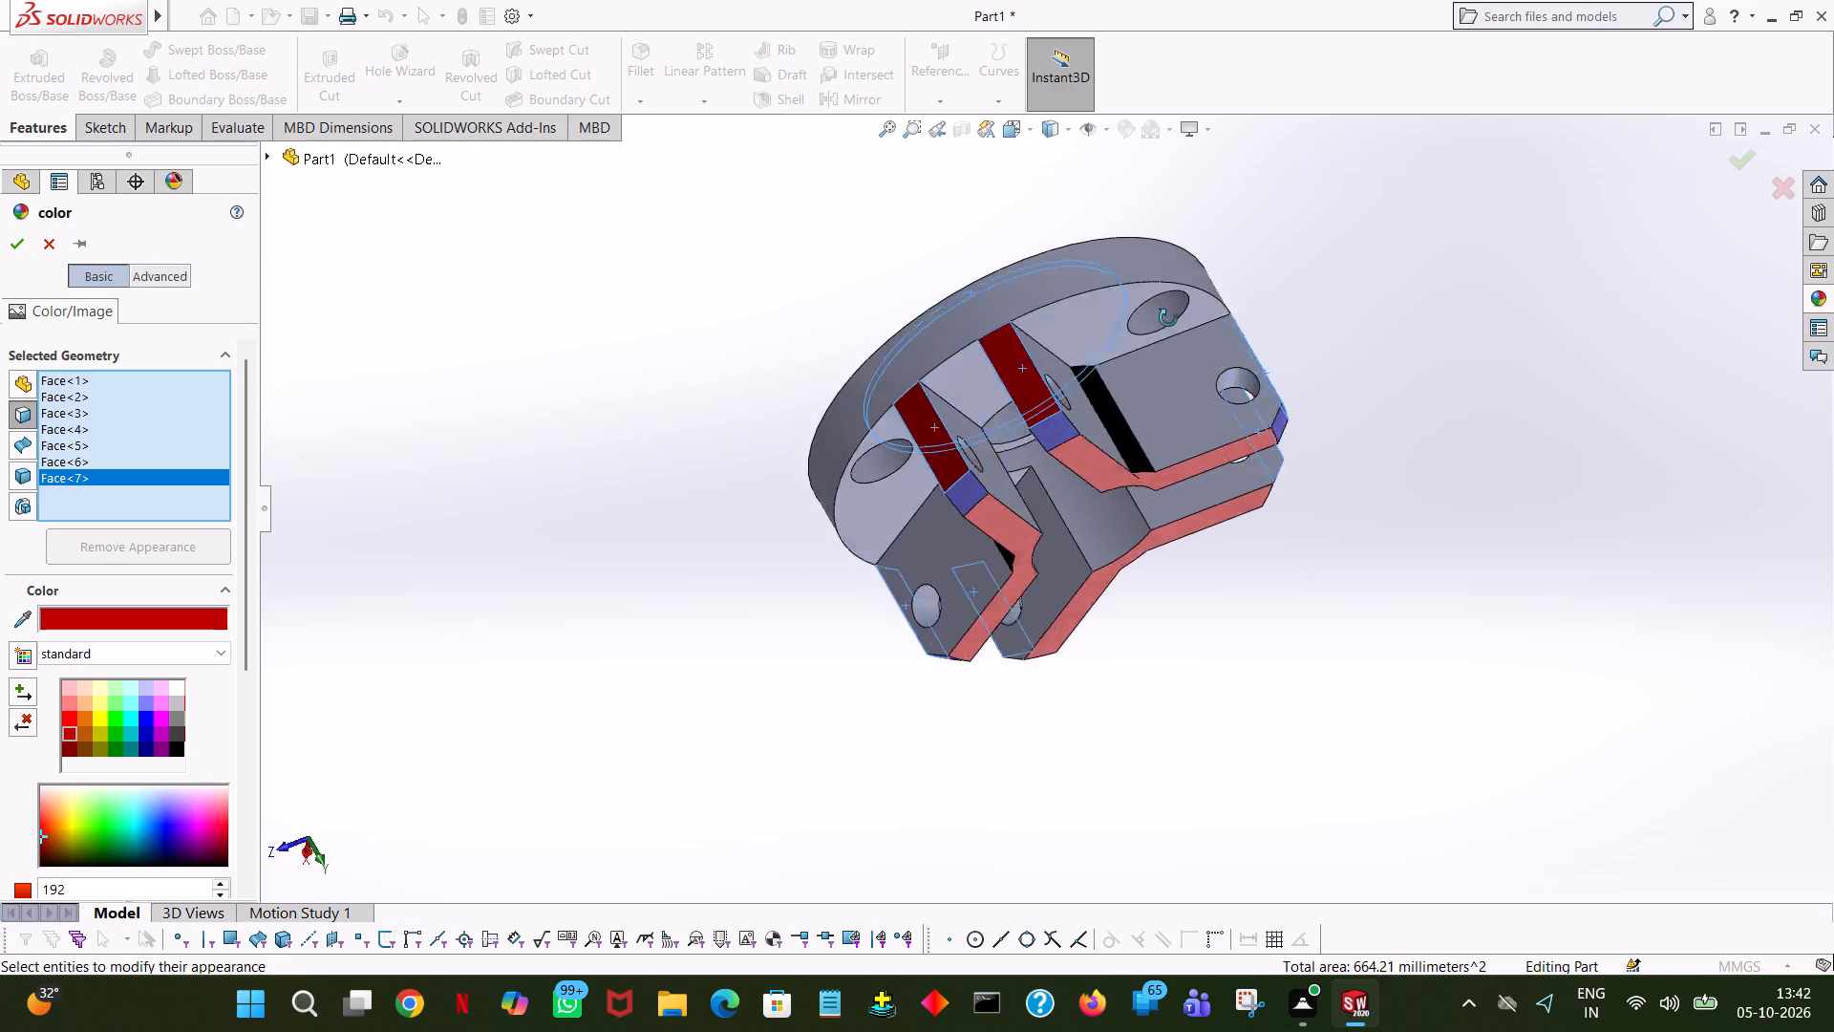
pyautogui.moveTo(1168, 318); pyautogui.dragTo(1058, 11, button='middle')
pyautogui.moveTo(1468, 599); pyautogui.dragTo(1447, 546, button='middle')
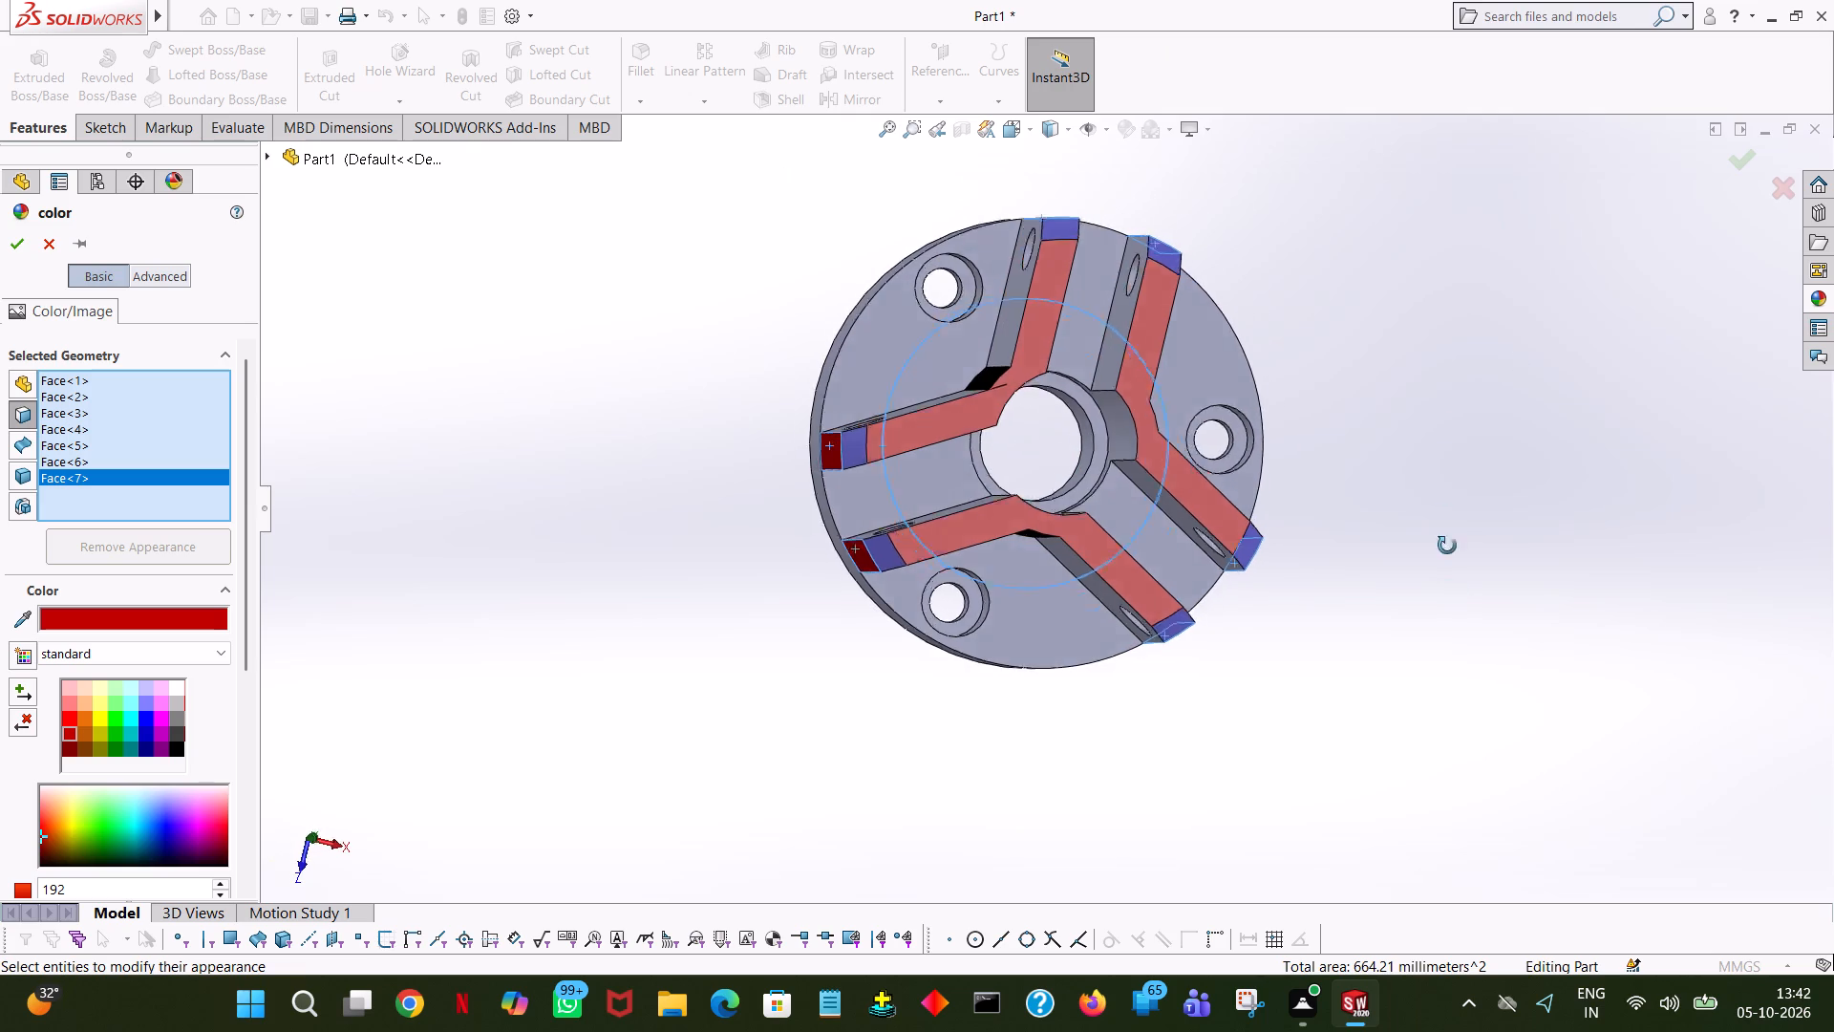
pyautogui.moveTo(1447, 546); pyautogui.dragTo(1448, 222, button='middle')
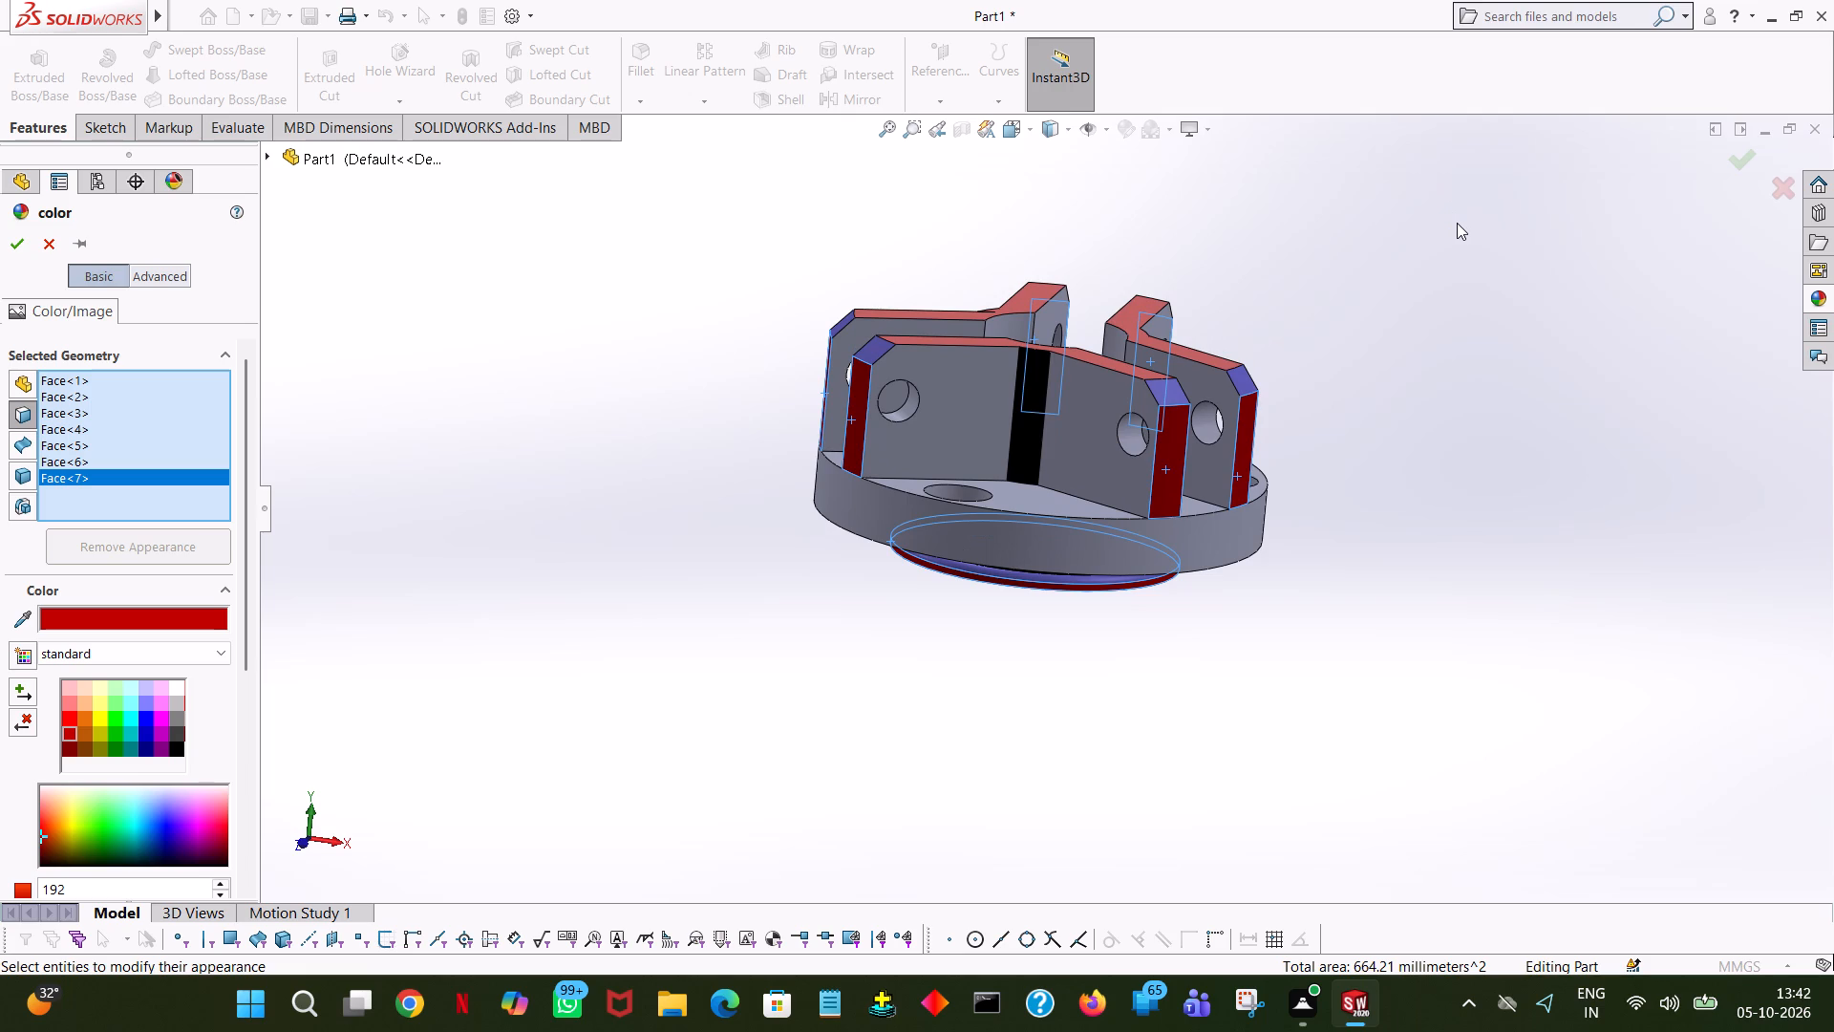
pyautogui.click(955, 487)
pyautogui.moveTo(1566, 312); pyautogui.dragTo(1517, 599, button='middle')
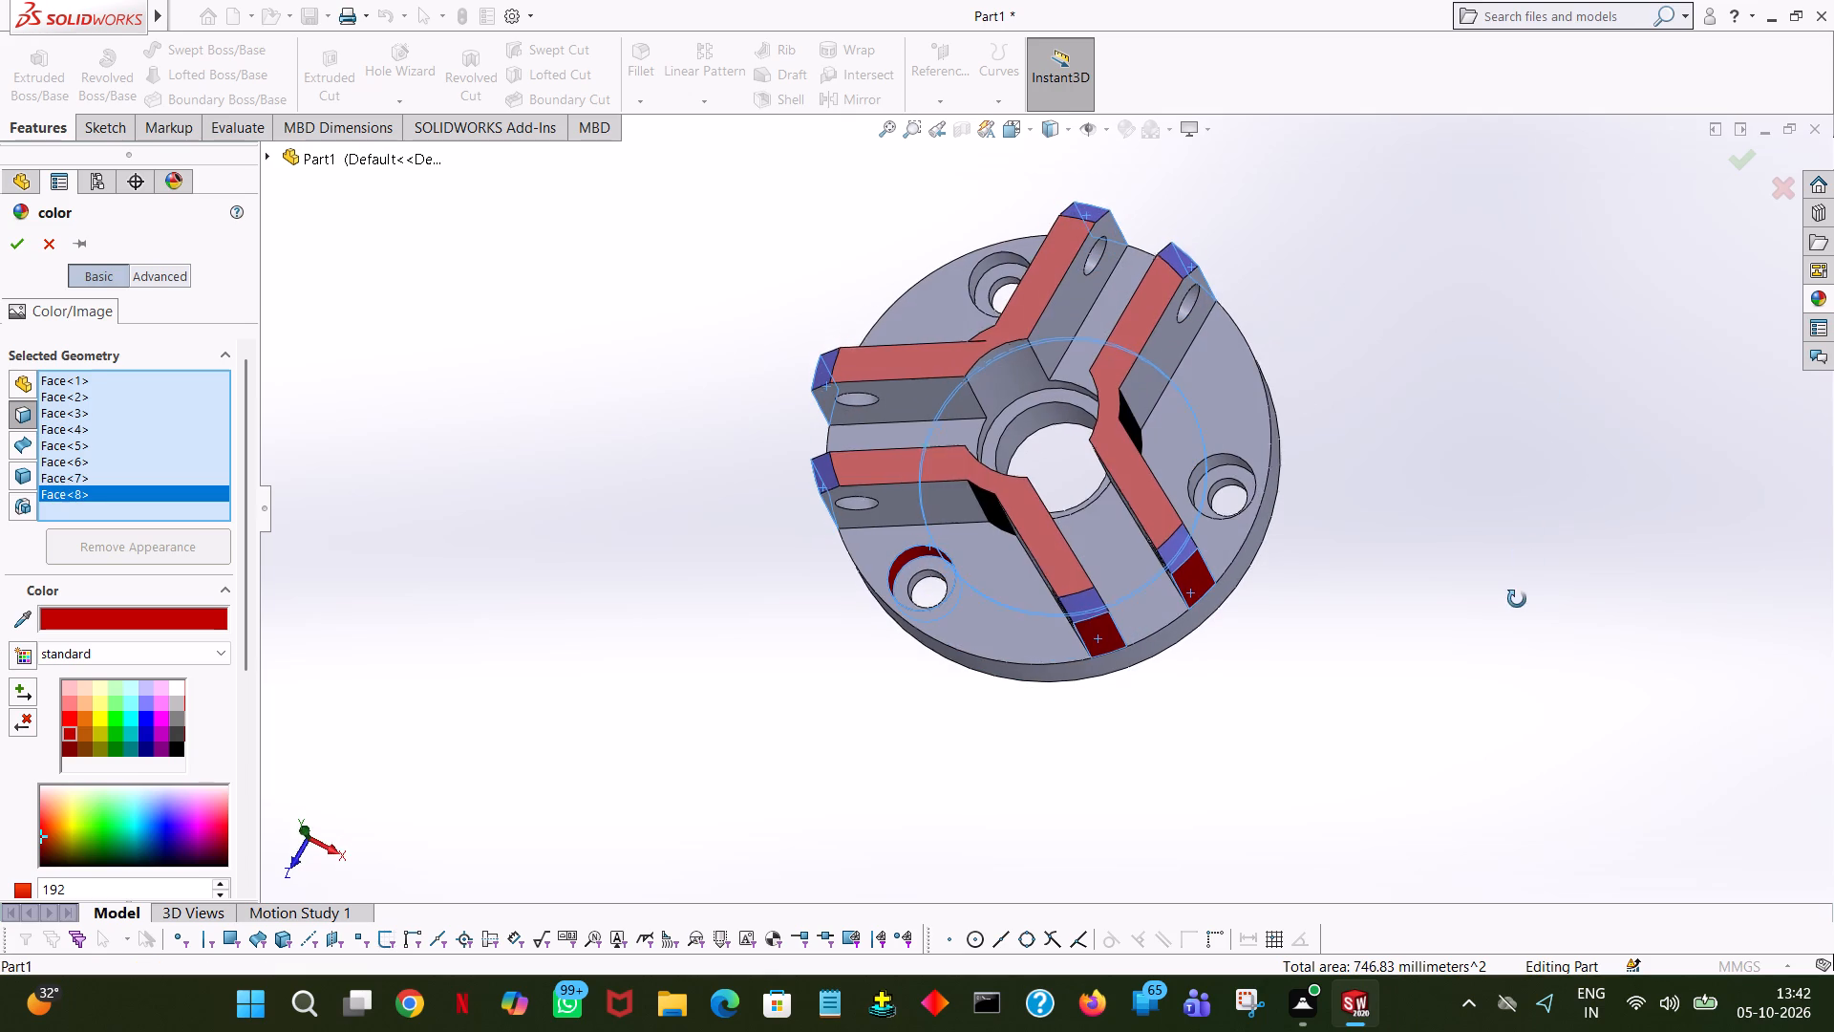
pyautogui.moveTo(1517, 599); pyautogui.dragTo(1517, 601, button='middle')
pyautogui.click(1226, 460)
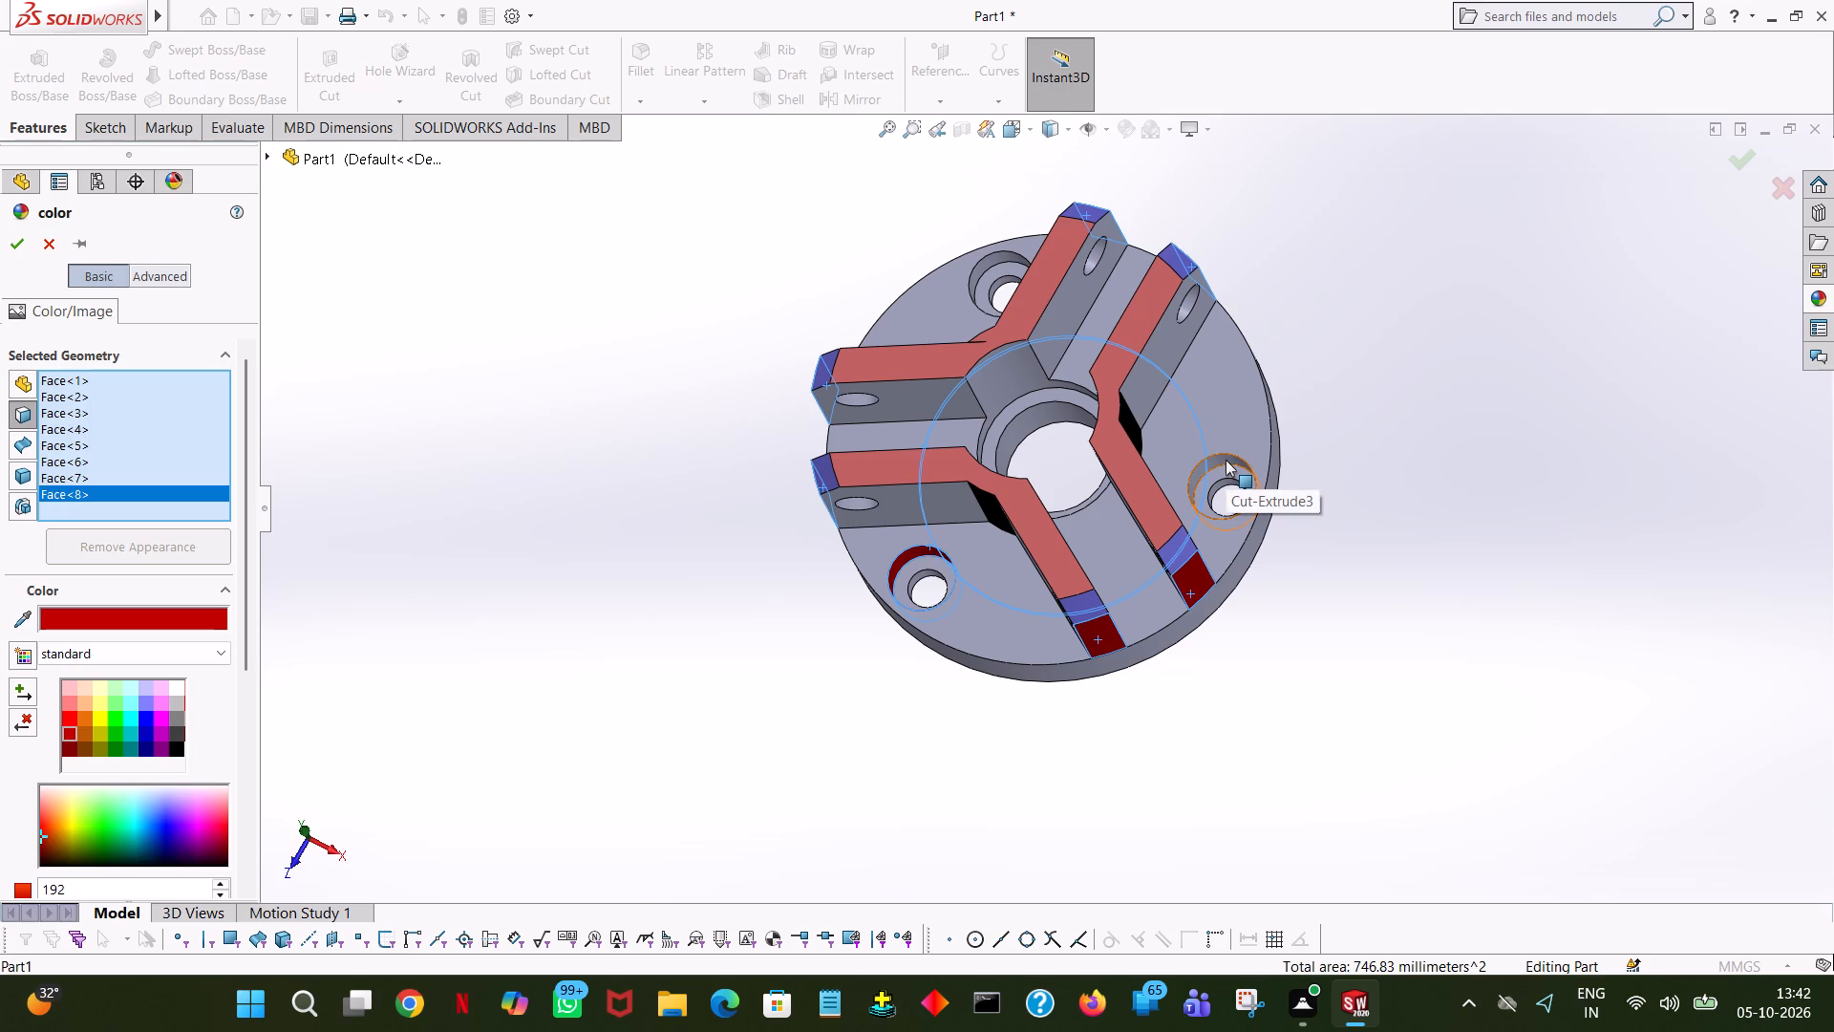
pyautogui.moveTo(1380, 227); pyautogui.dragTo(1466, 428, button='middle')
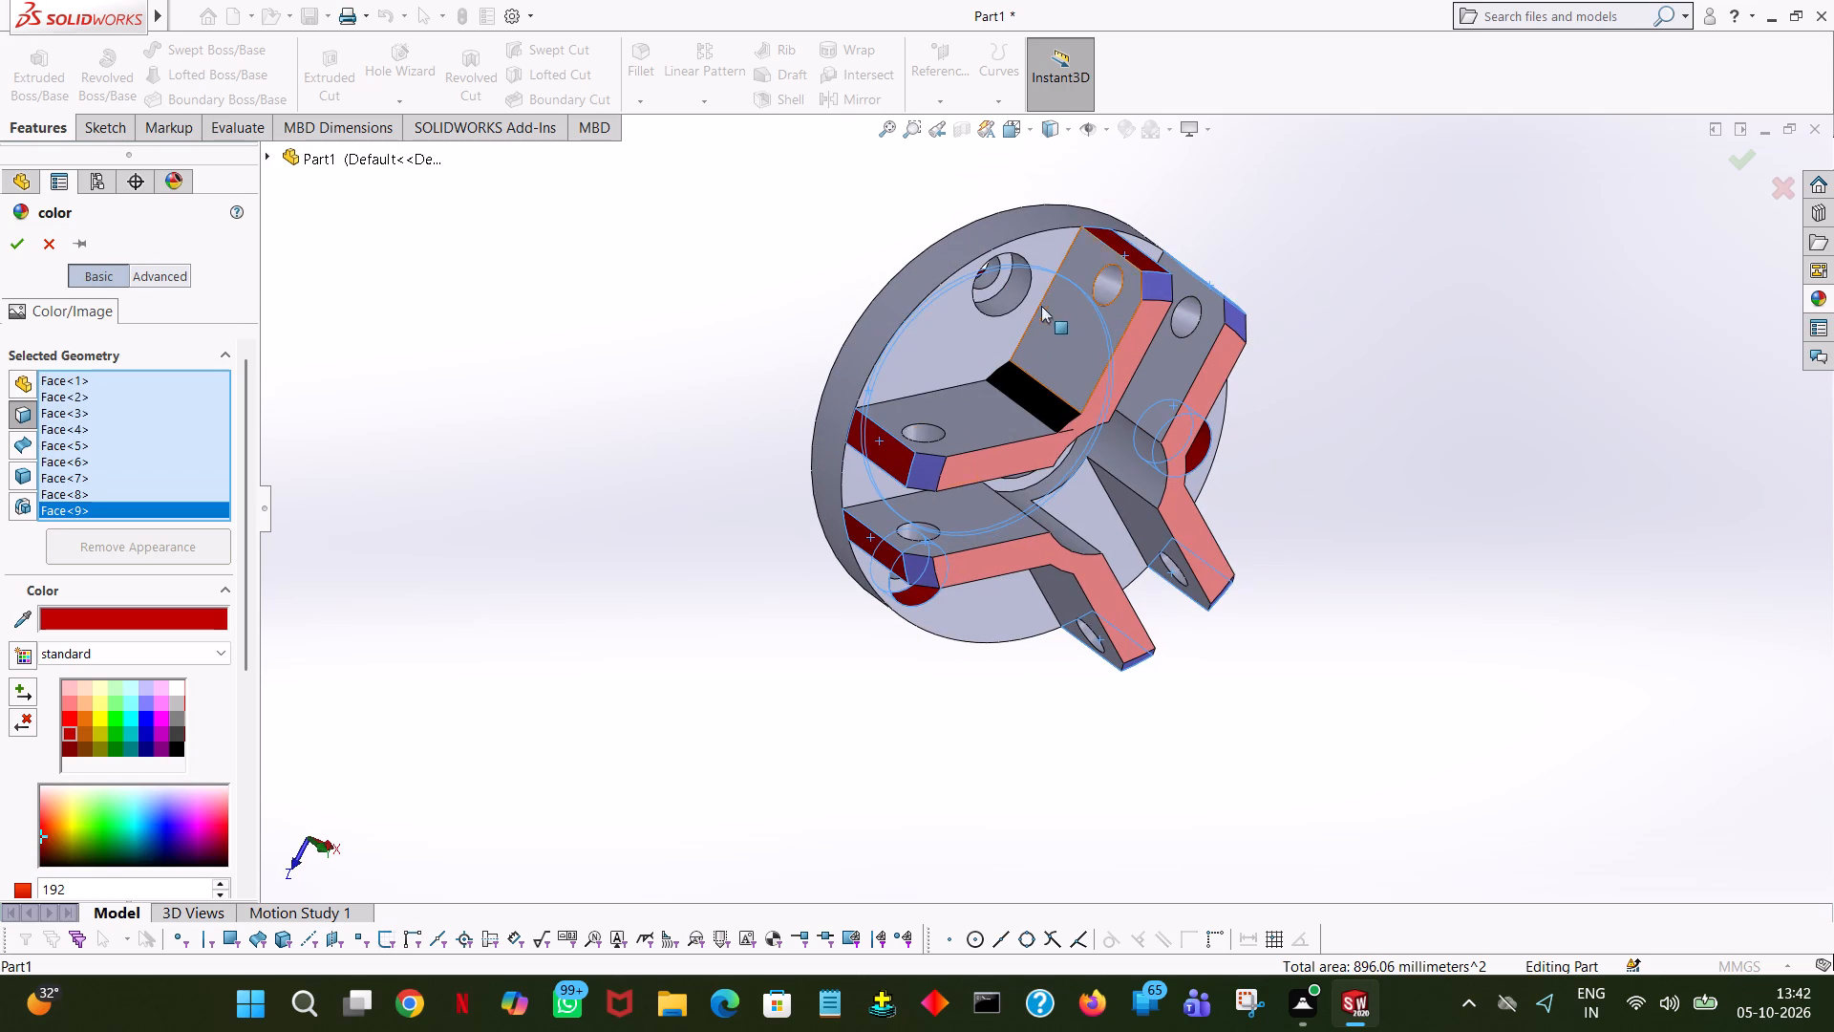
pyautogui.click(1008, 286)
pyautogui.moveTo(1457, 409); pyautogui.dragTo(1436, 397, button='middle')
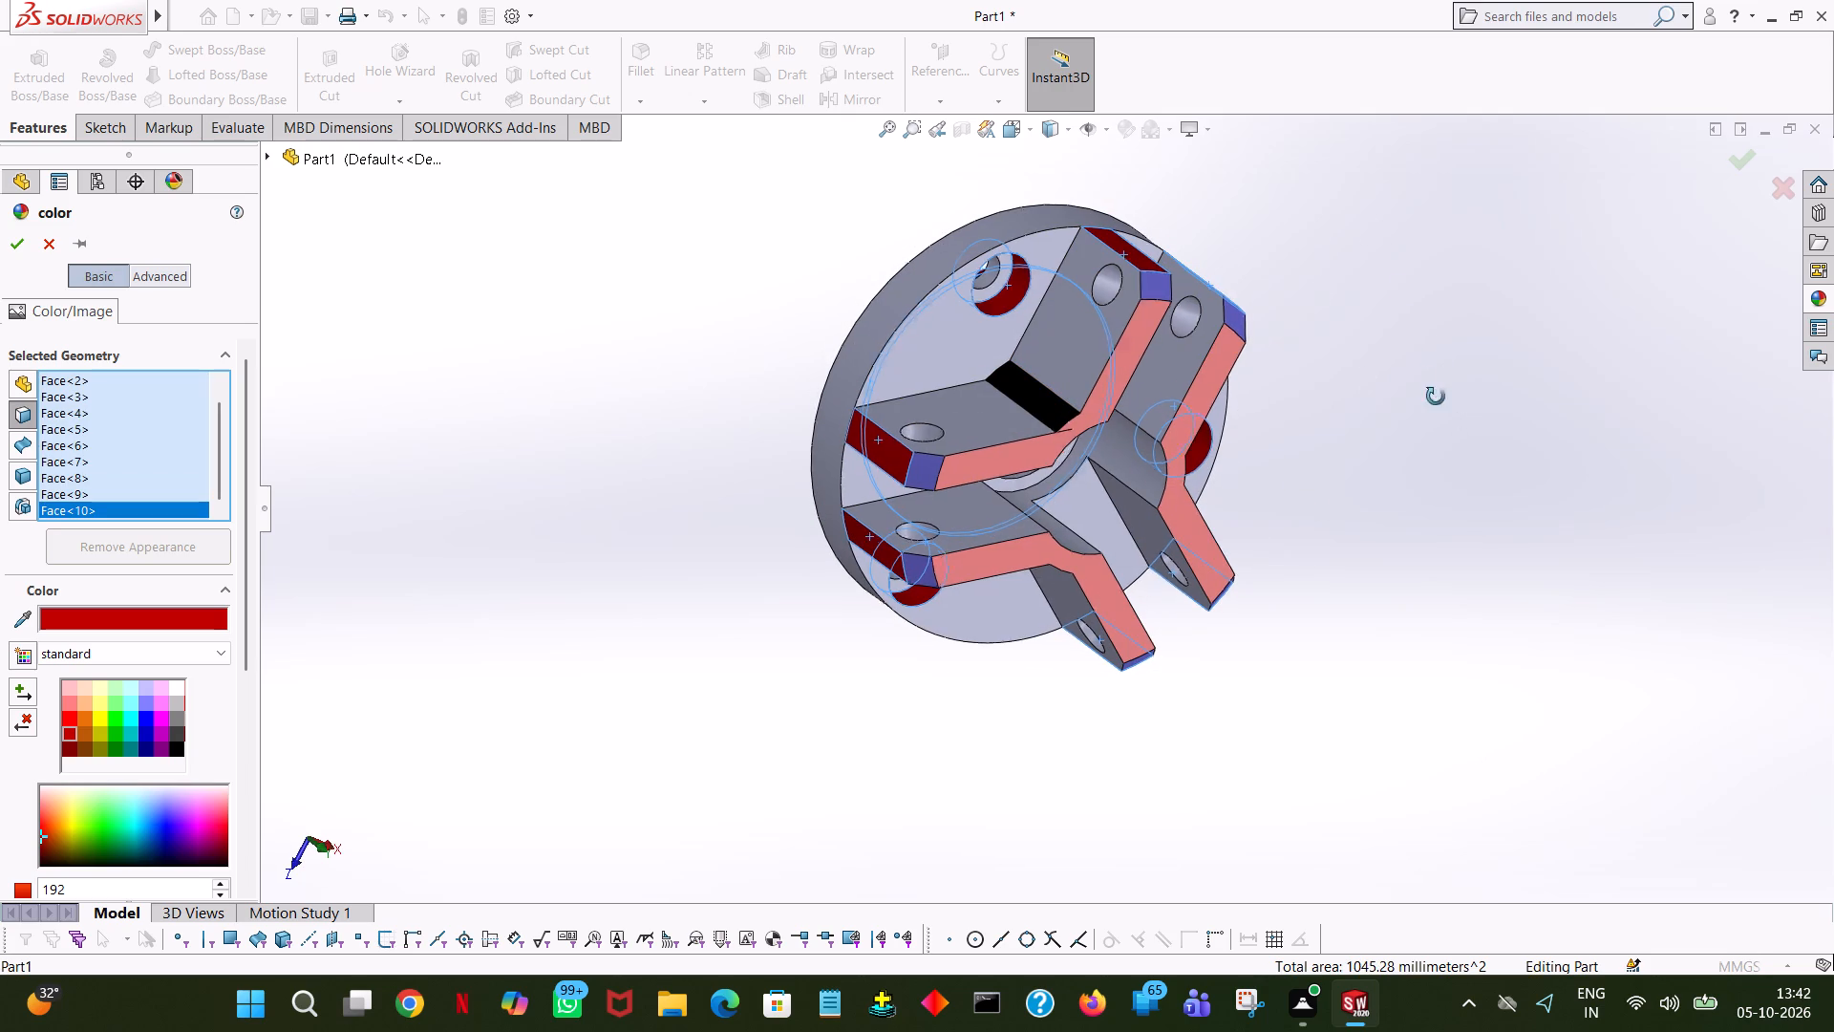
pyautogui.moveTo(1436, 397); pyautogui.dragTo(1332, 226, button='middle')
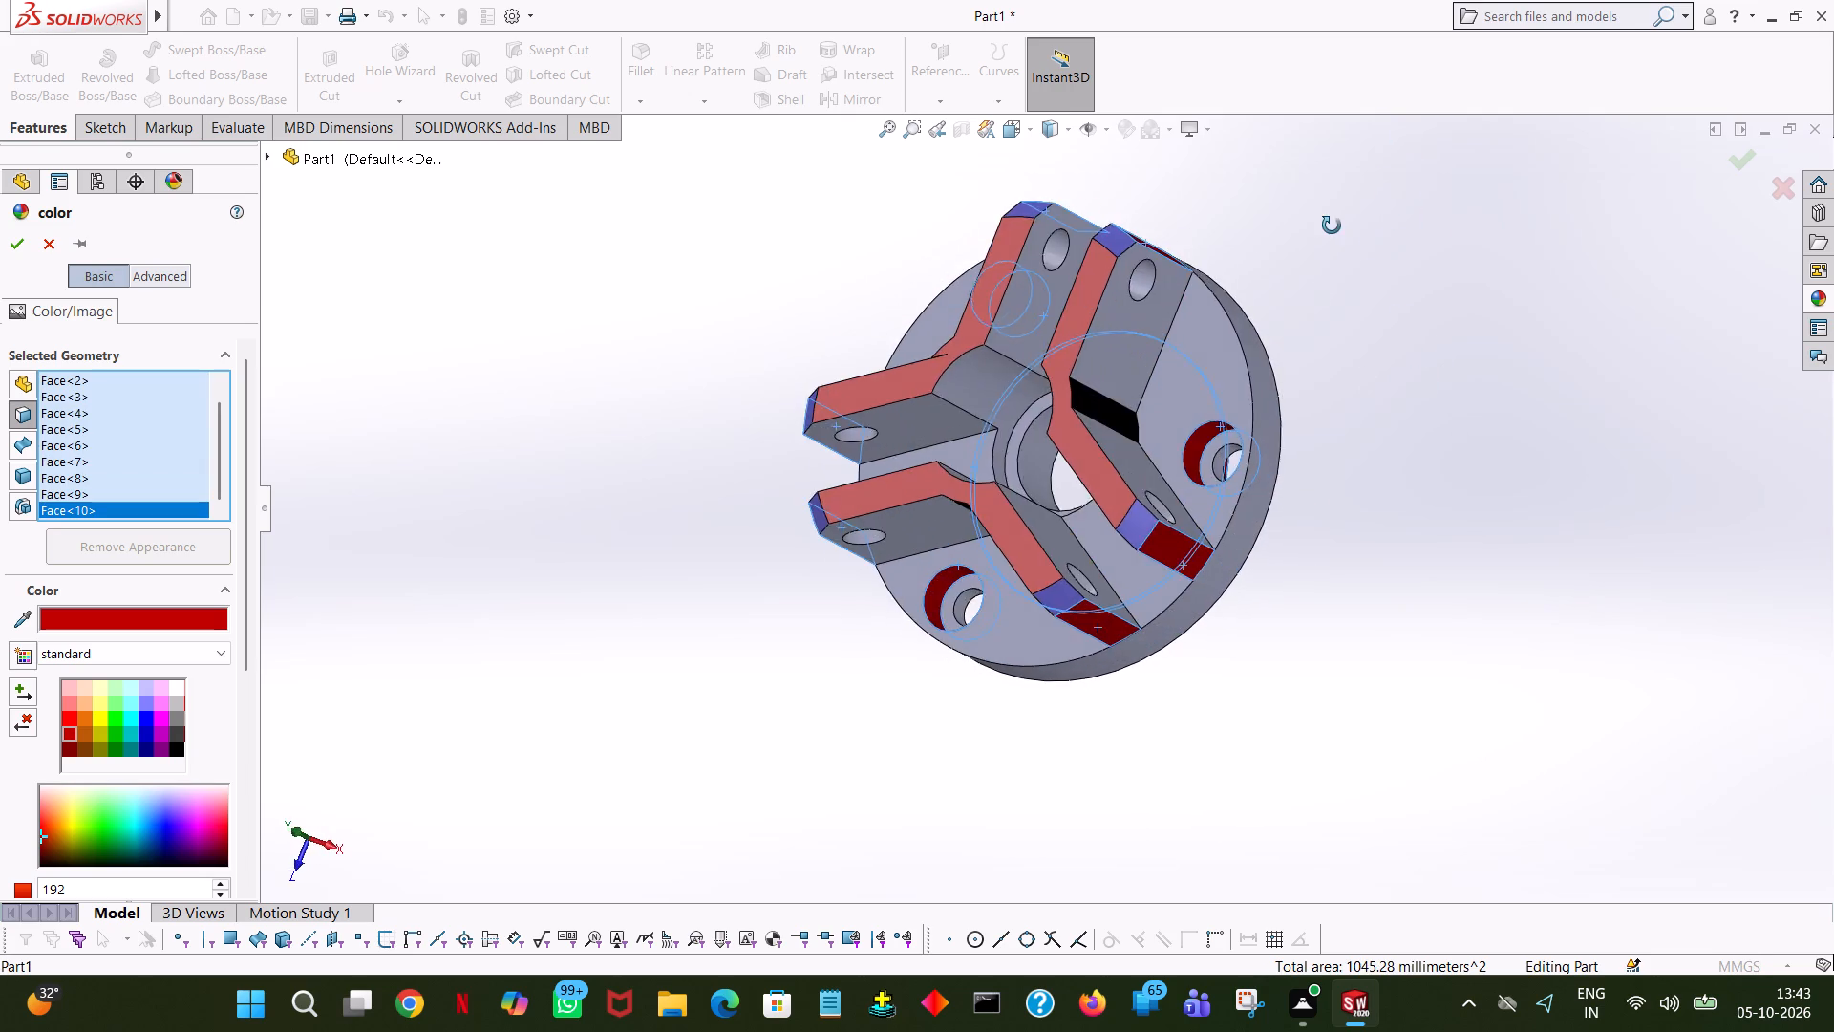
pyautogui.moveTo(1332, 226); pyautogui.dragTo(1328, 343, button='middle')
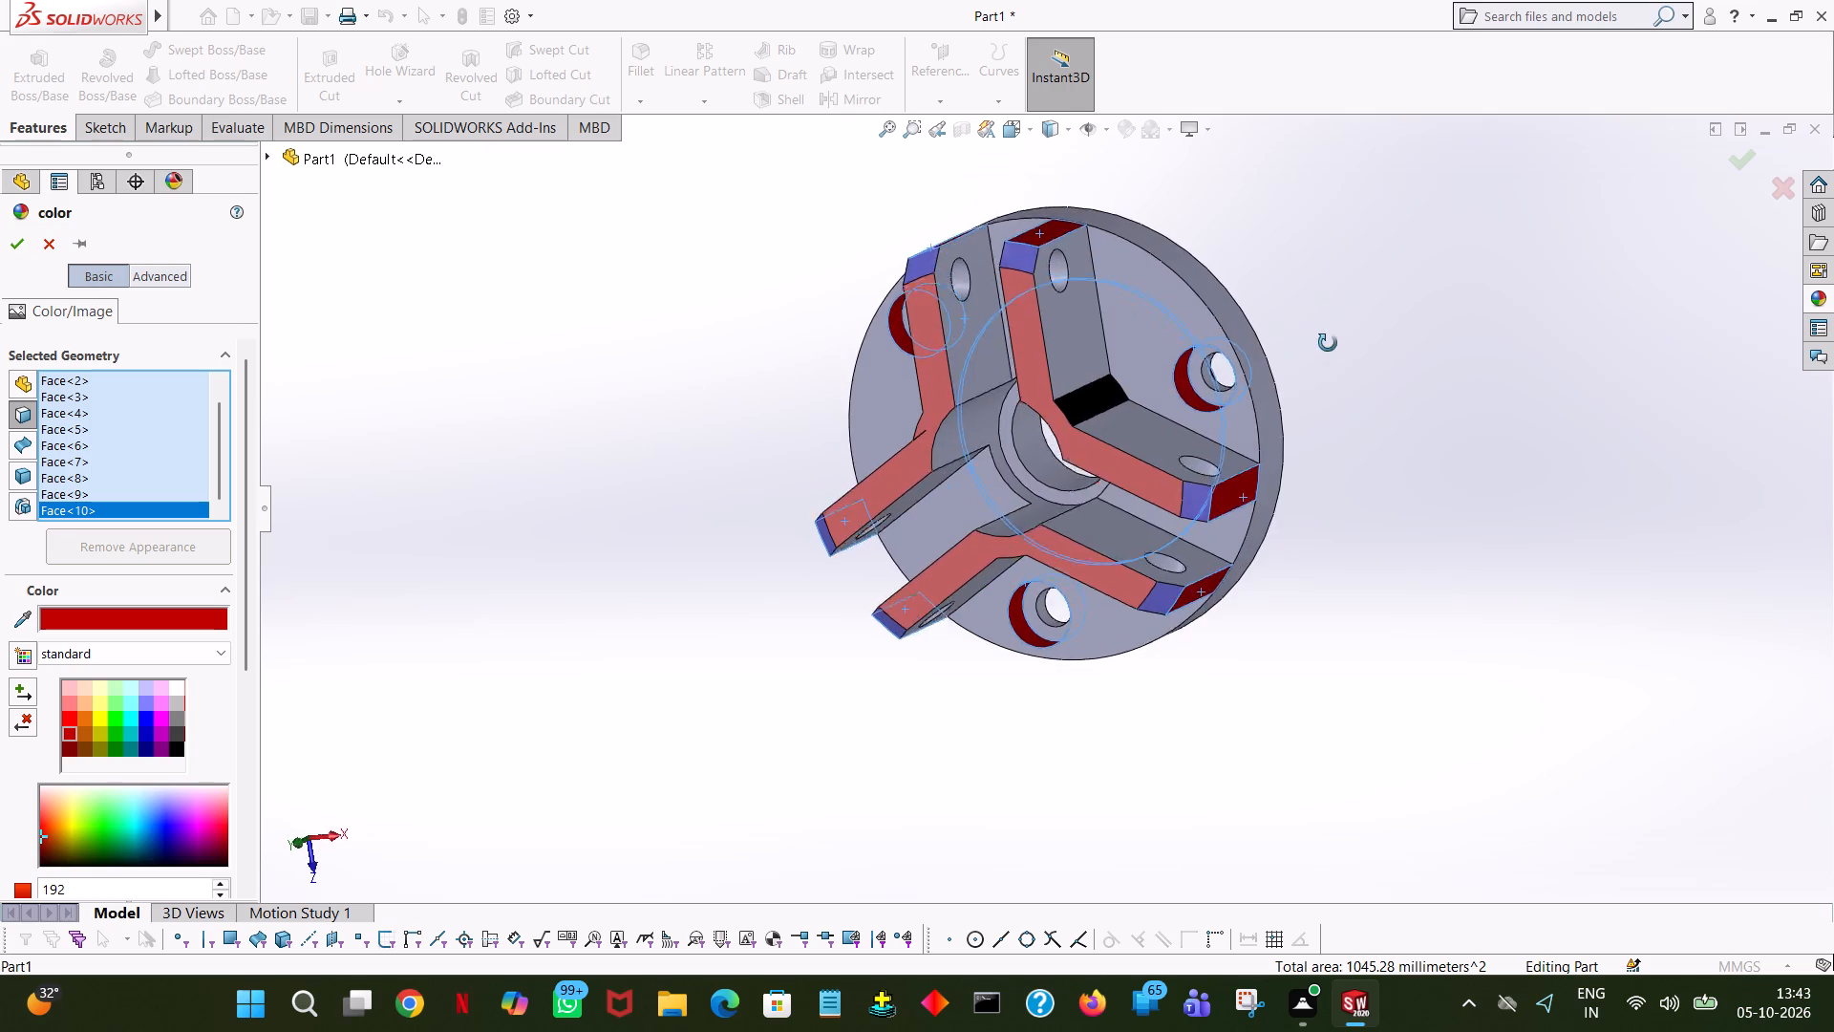
pyautogui.moveTo(1328, 343); pyautogui.dragTo(1376, 220, button='middle')
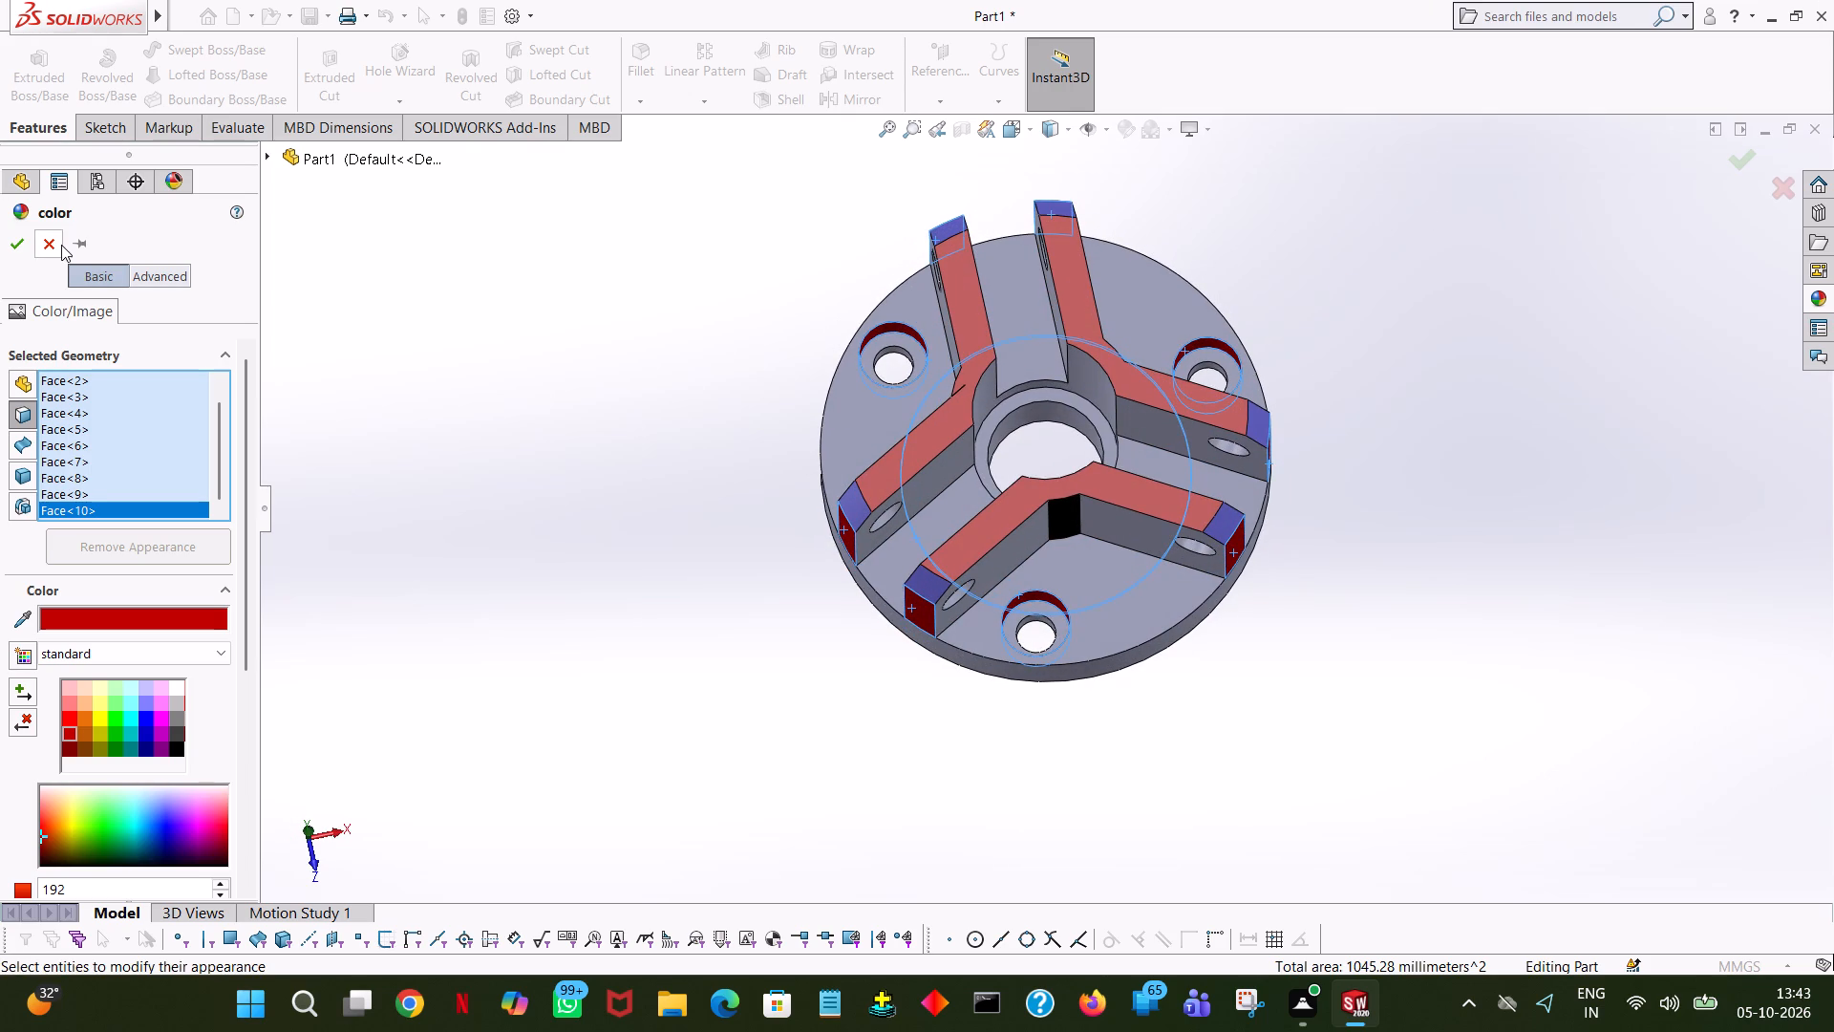
pyautogui.click(15, 243)
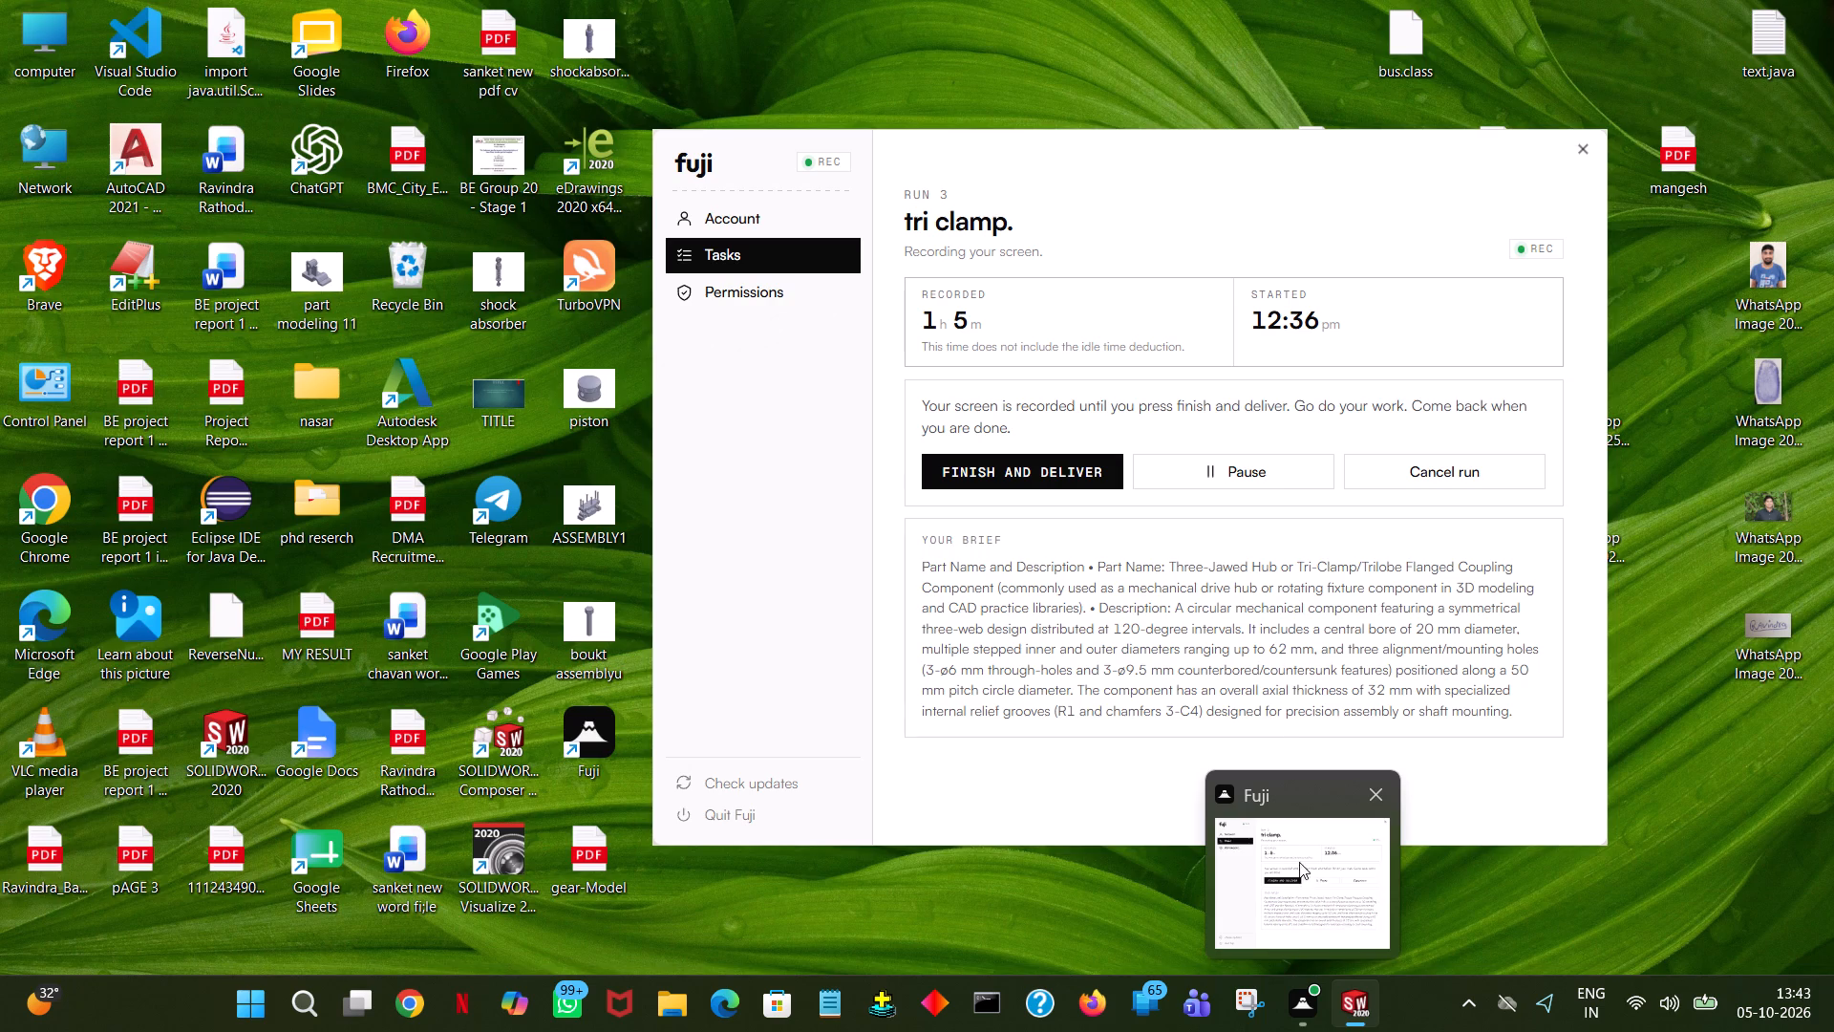
# Open the face appearance for a jaw wall's large outer side face beside the black bend and choose yellow from the standard swatches.
pyautogui.moveTo(1429, 400); pyautogui.dragTo(1479, 185, button='middle')
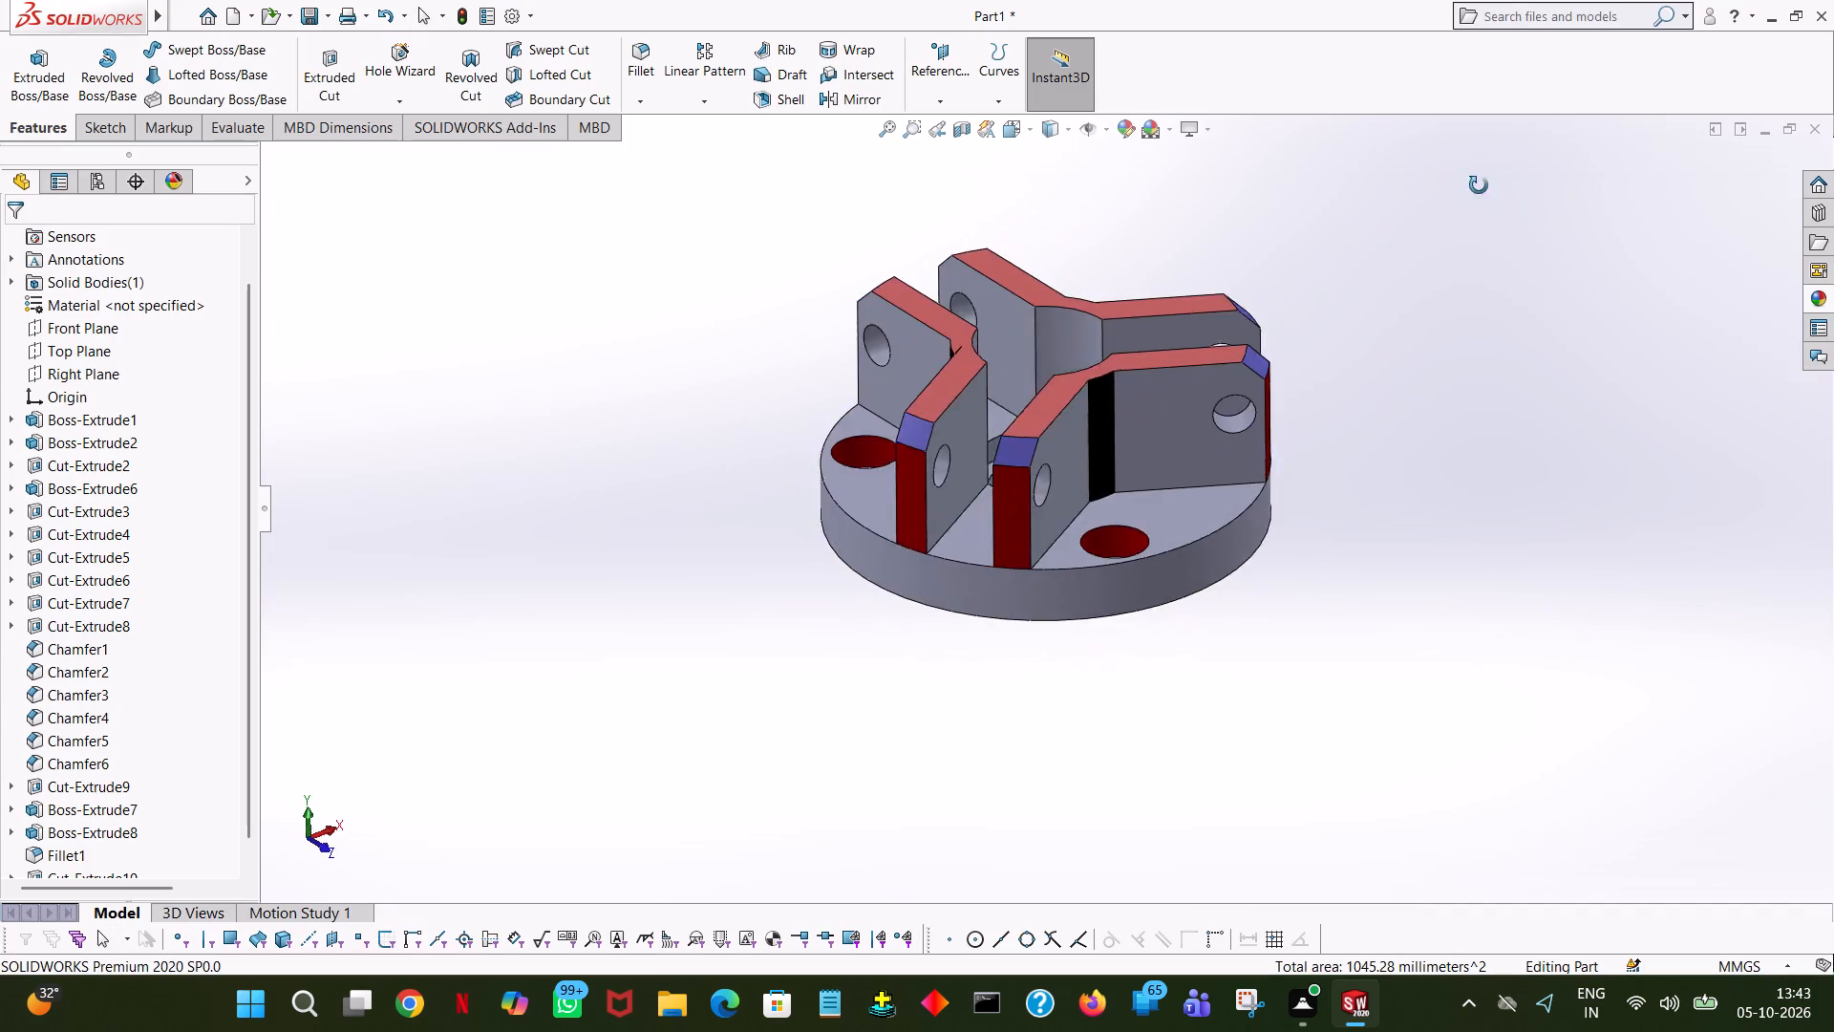
pyautogui.moveTo(1479, 185); pyautogui.dragTo(1411, 234, button='middle')
pyautogui.moveTo(1417, 239); pyautogui.dragTo(1434, 286, button='middle')
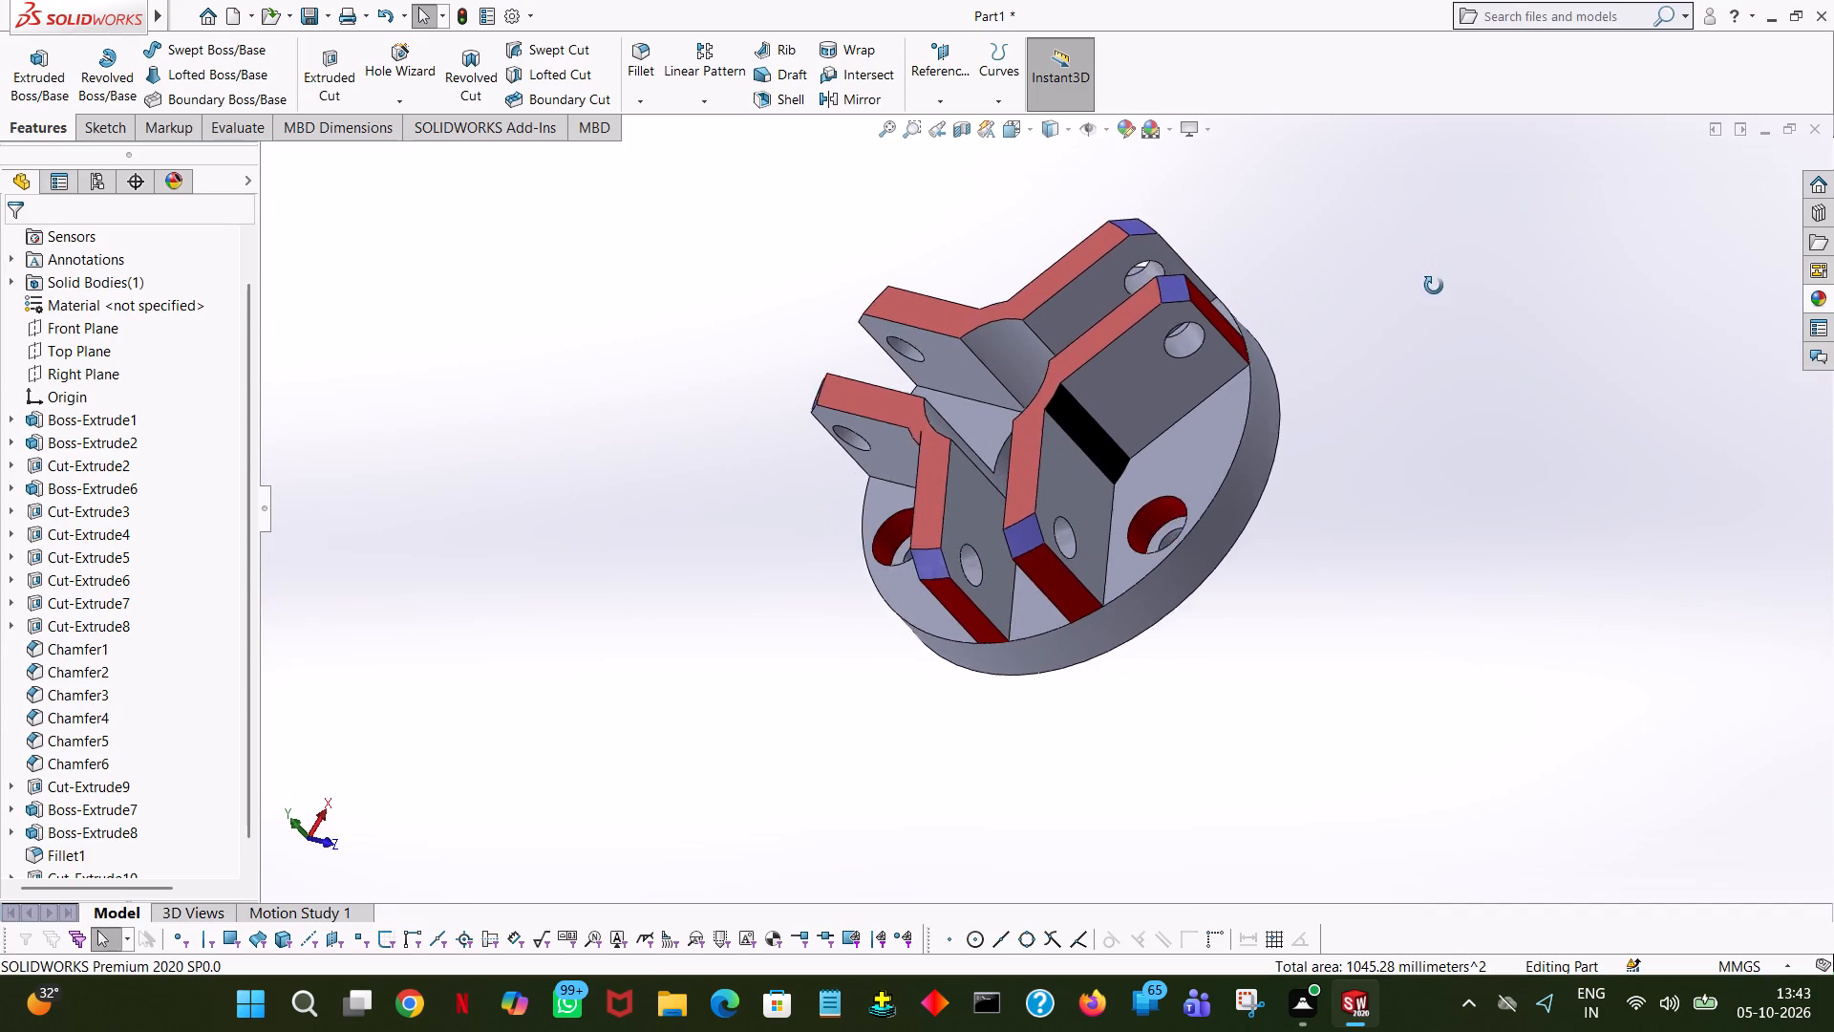
pyautogui.moveTo(1434, 286); pyautogui.dragTo(1638, 258, button='middle')
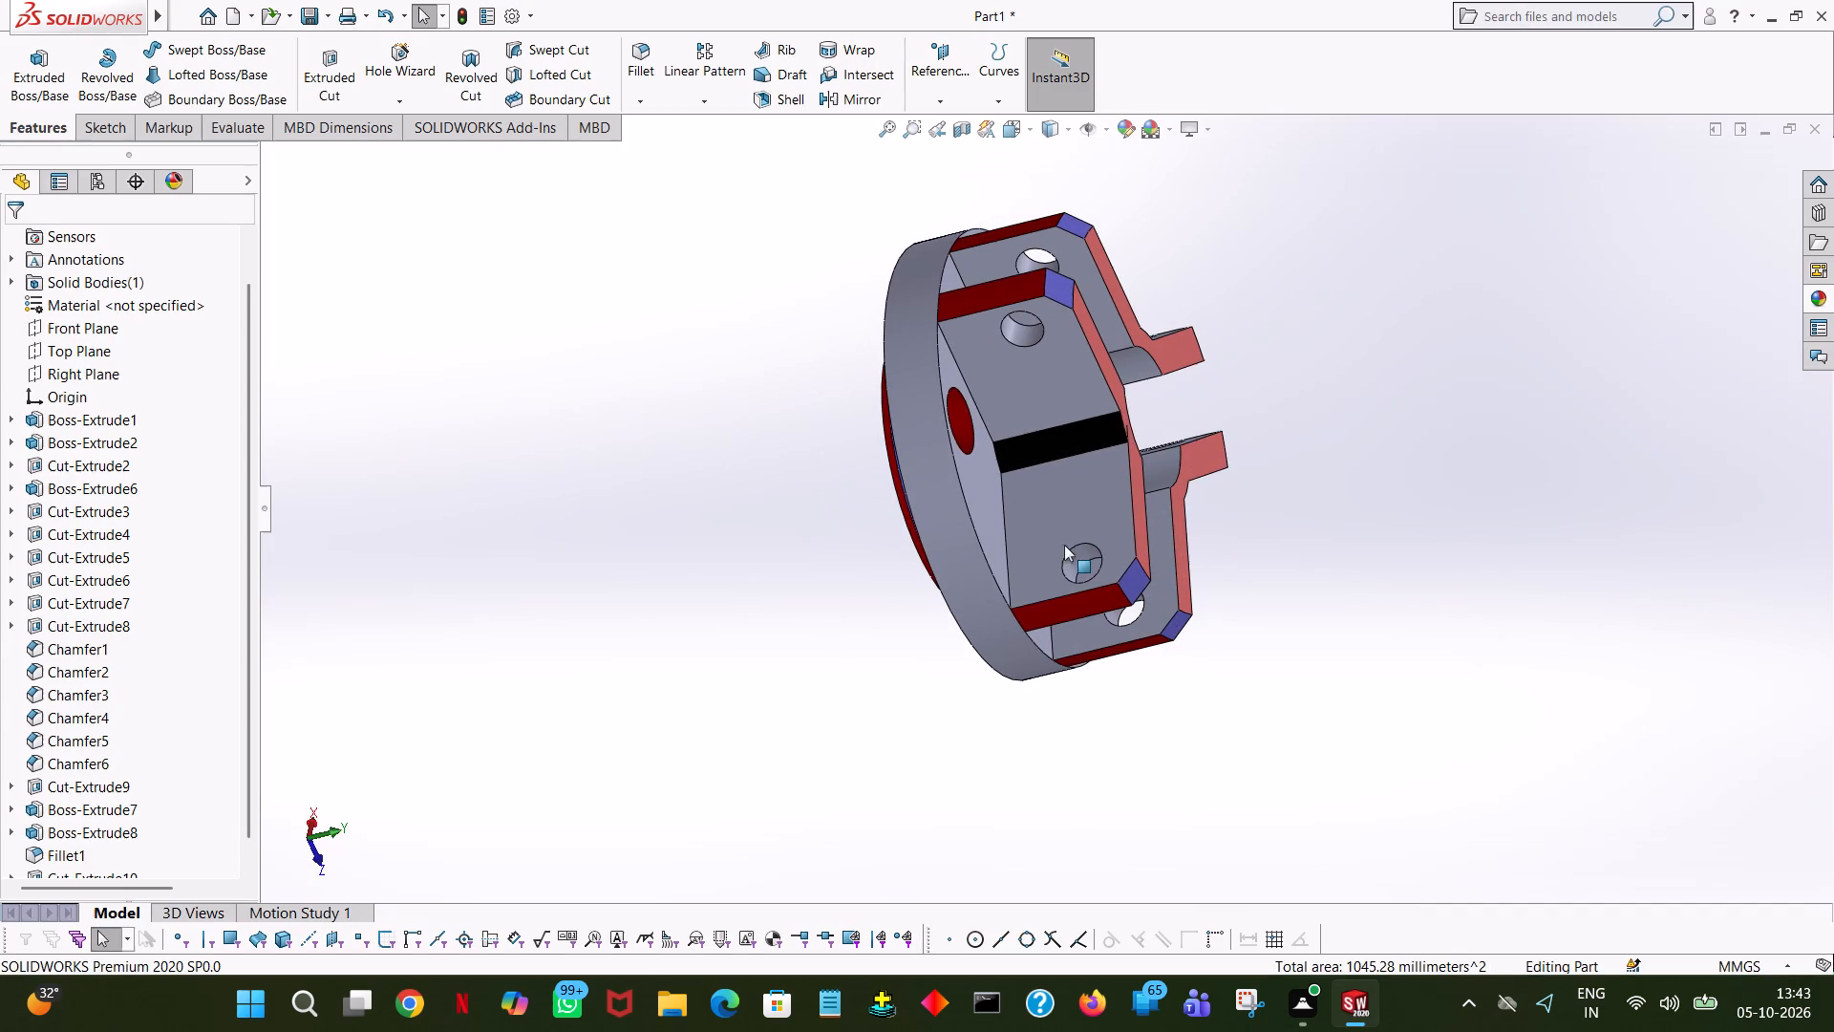
pyautogui.click(1091, 497)
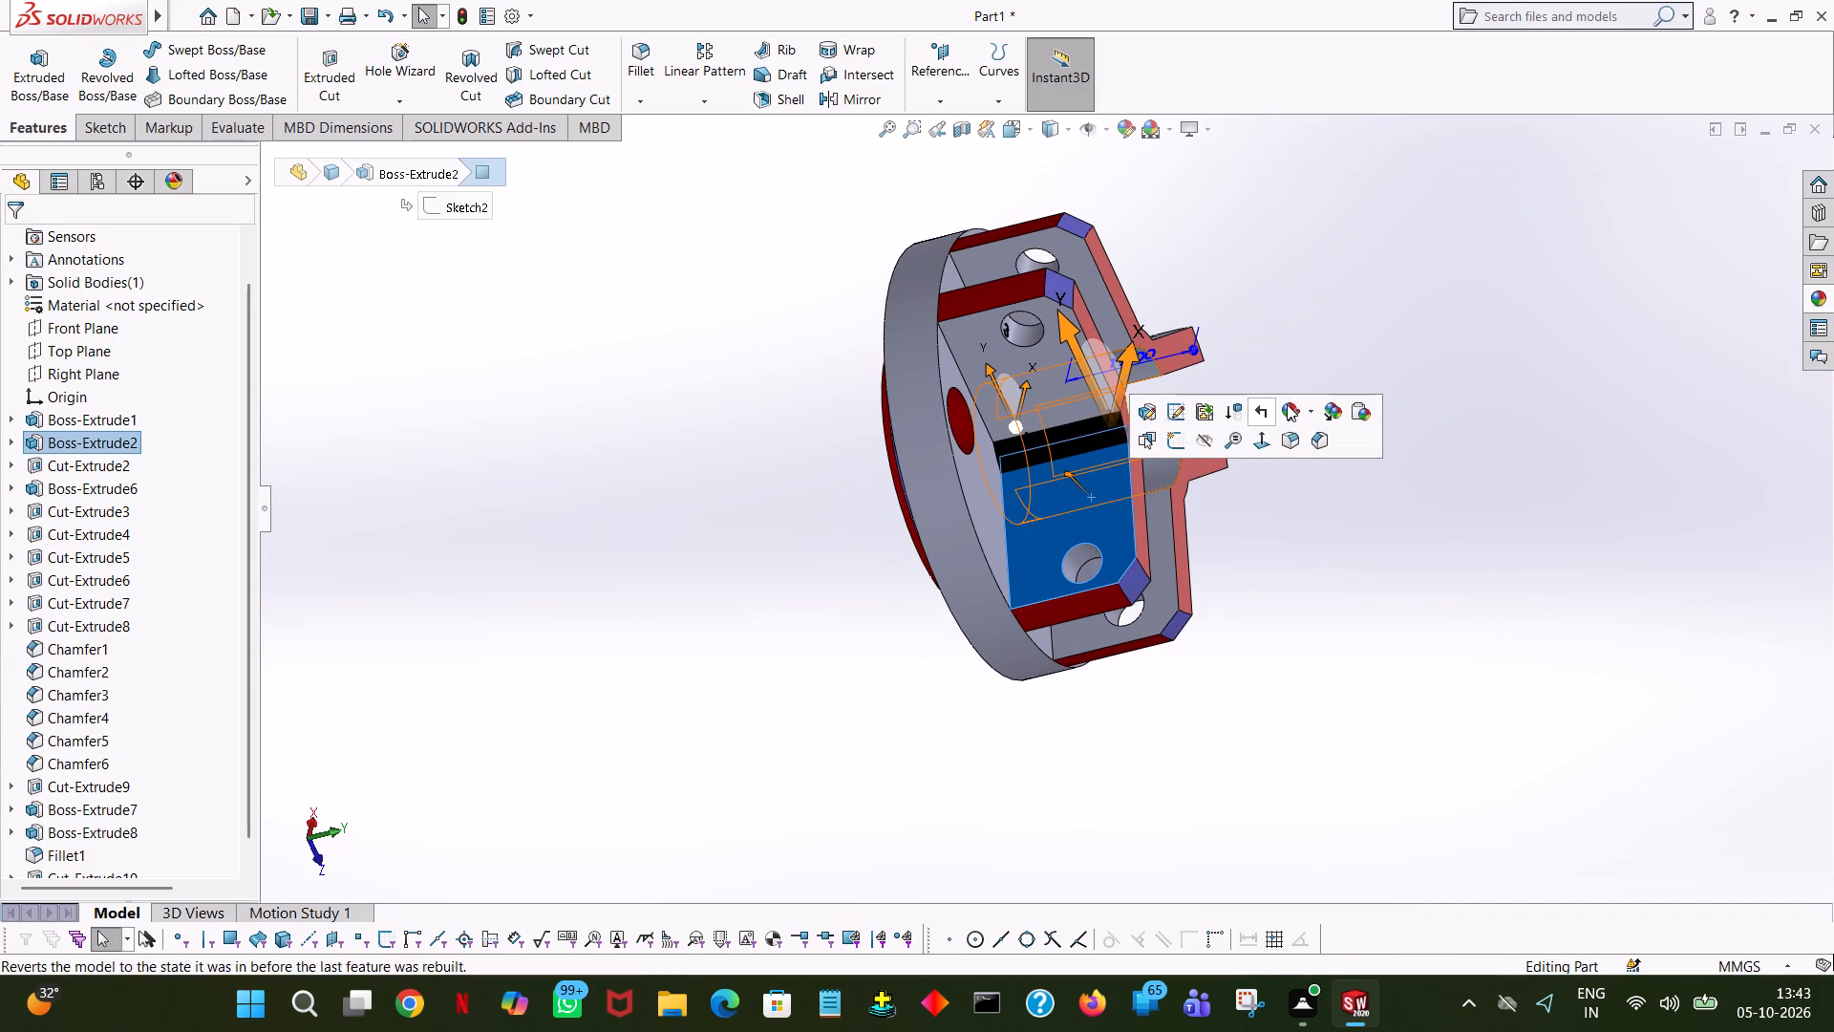
pyautogui.click(1287, 404)
pyautogui.click(1291, 412)
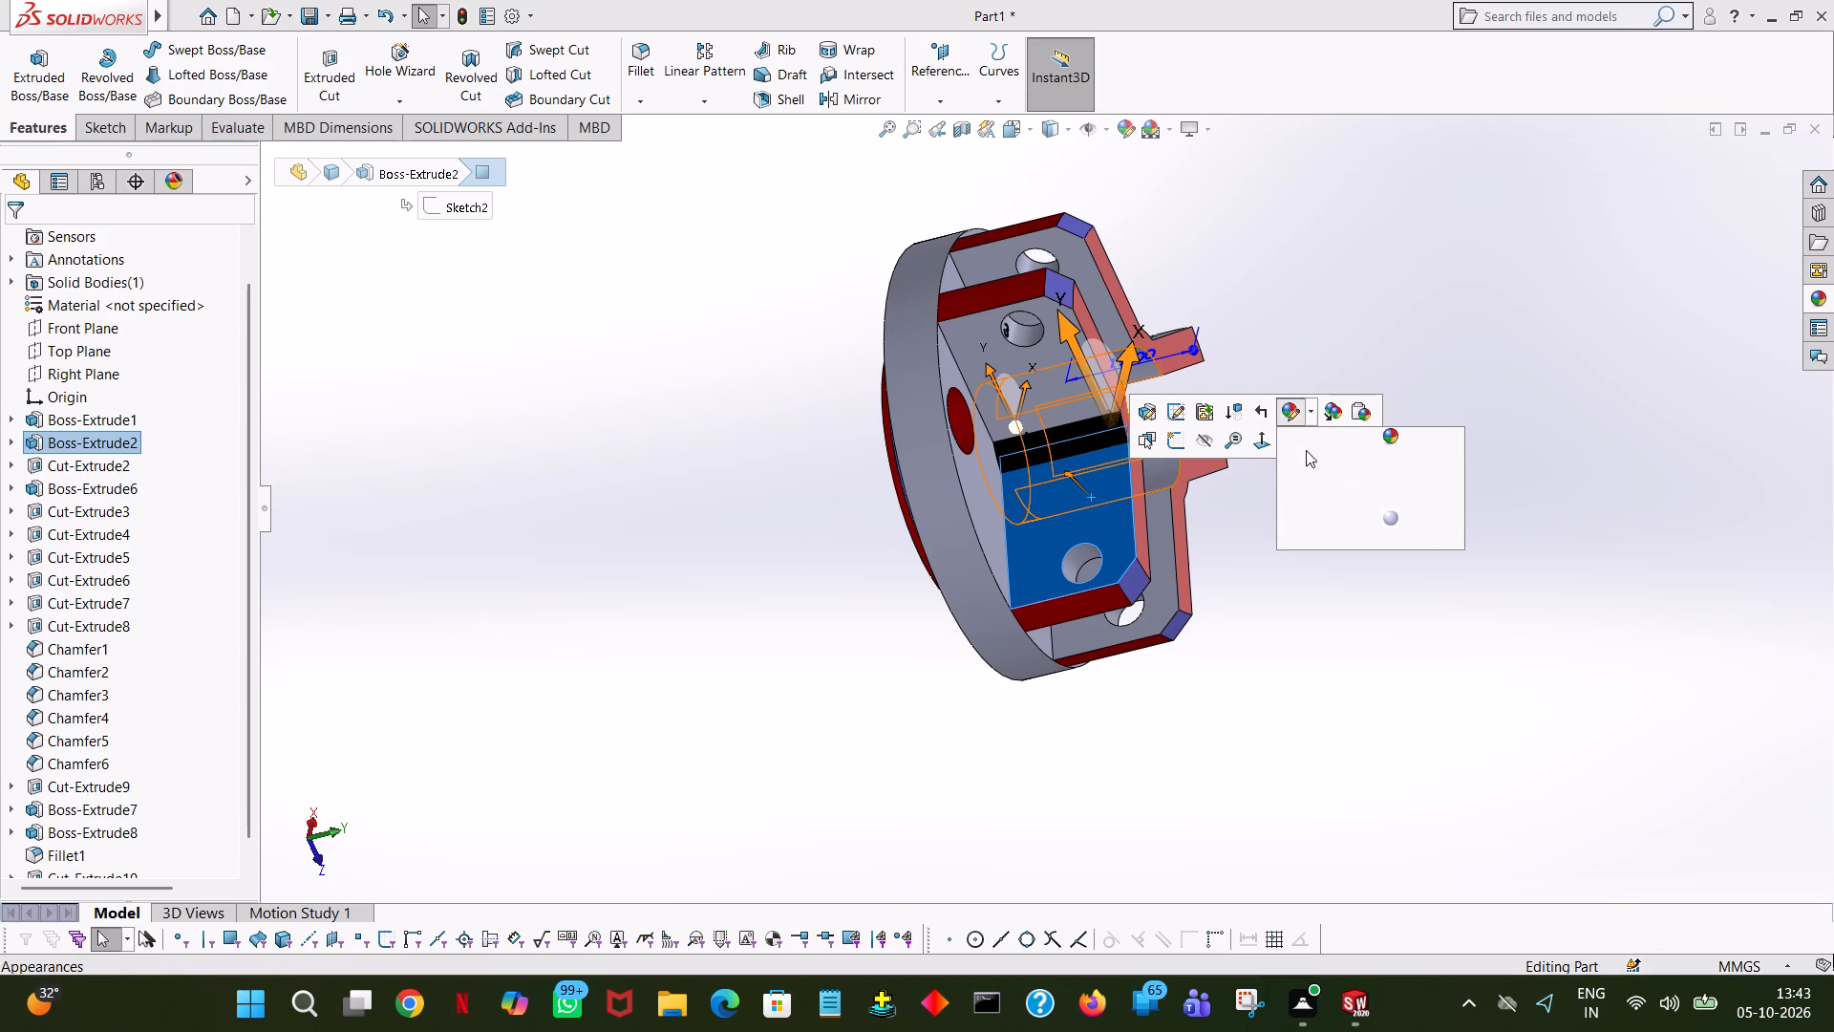
pyautogui.click(1306, 452)
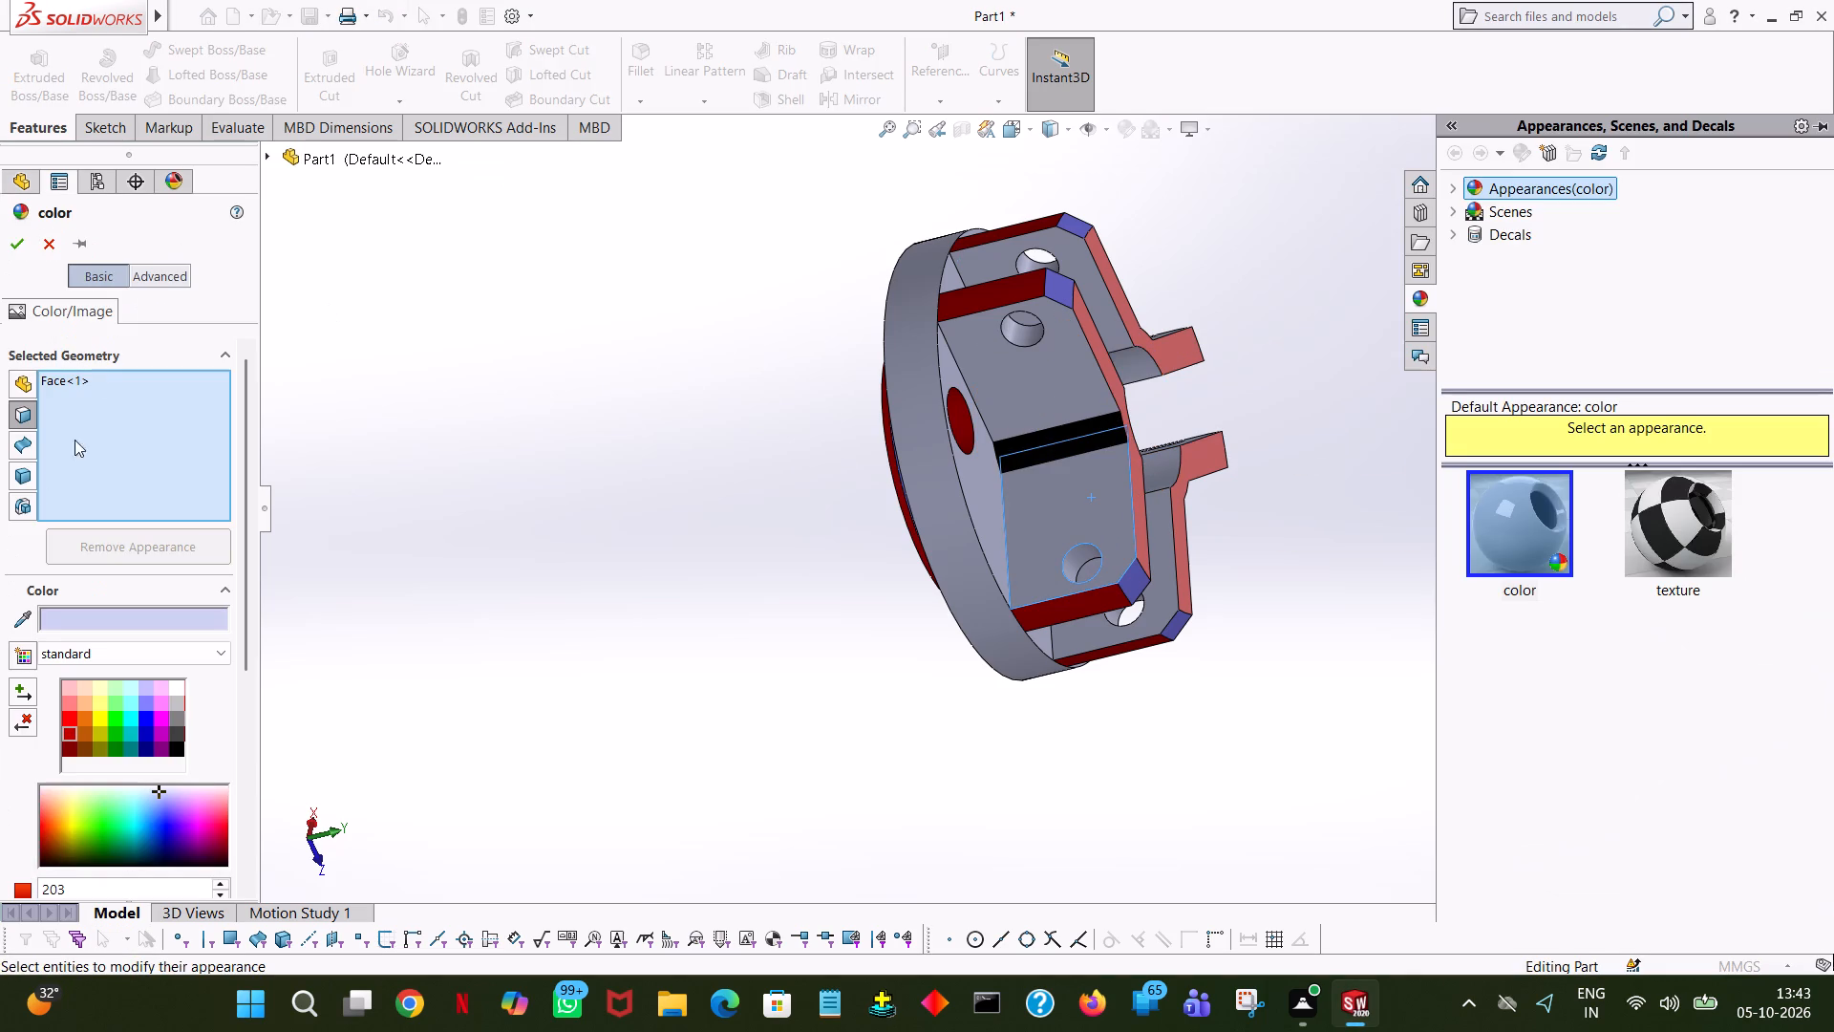
pyautogui.click(94, 718)
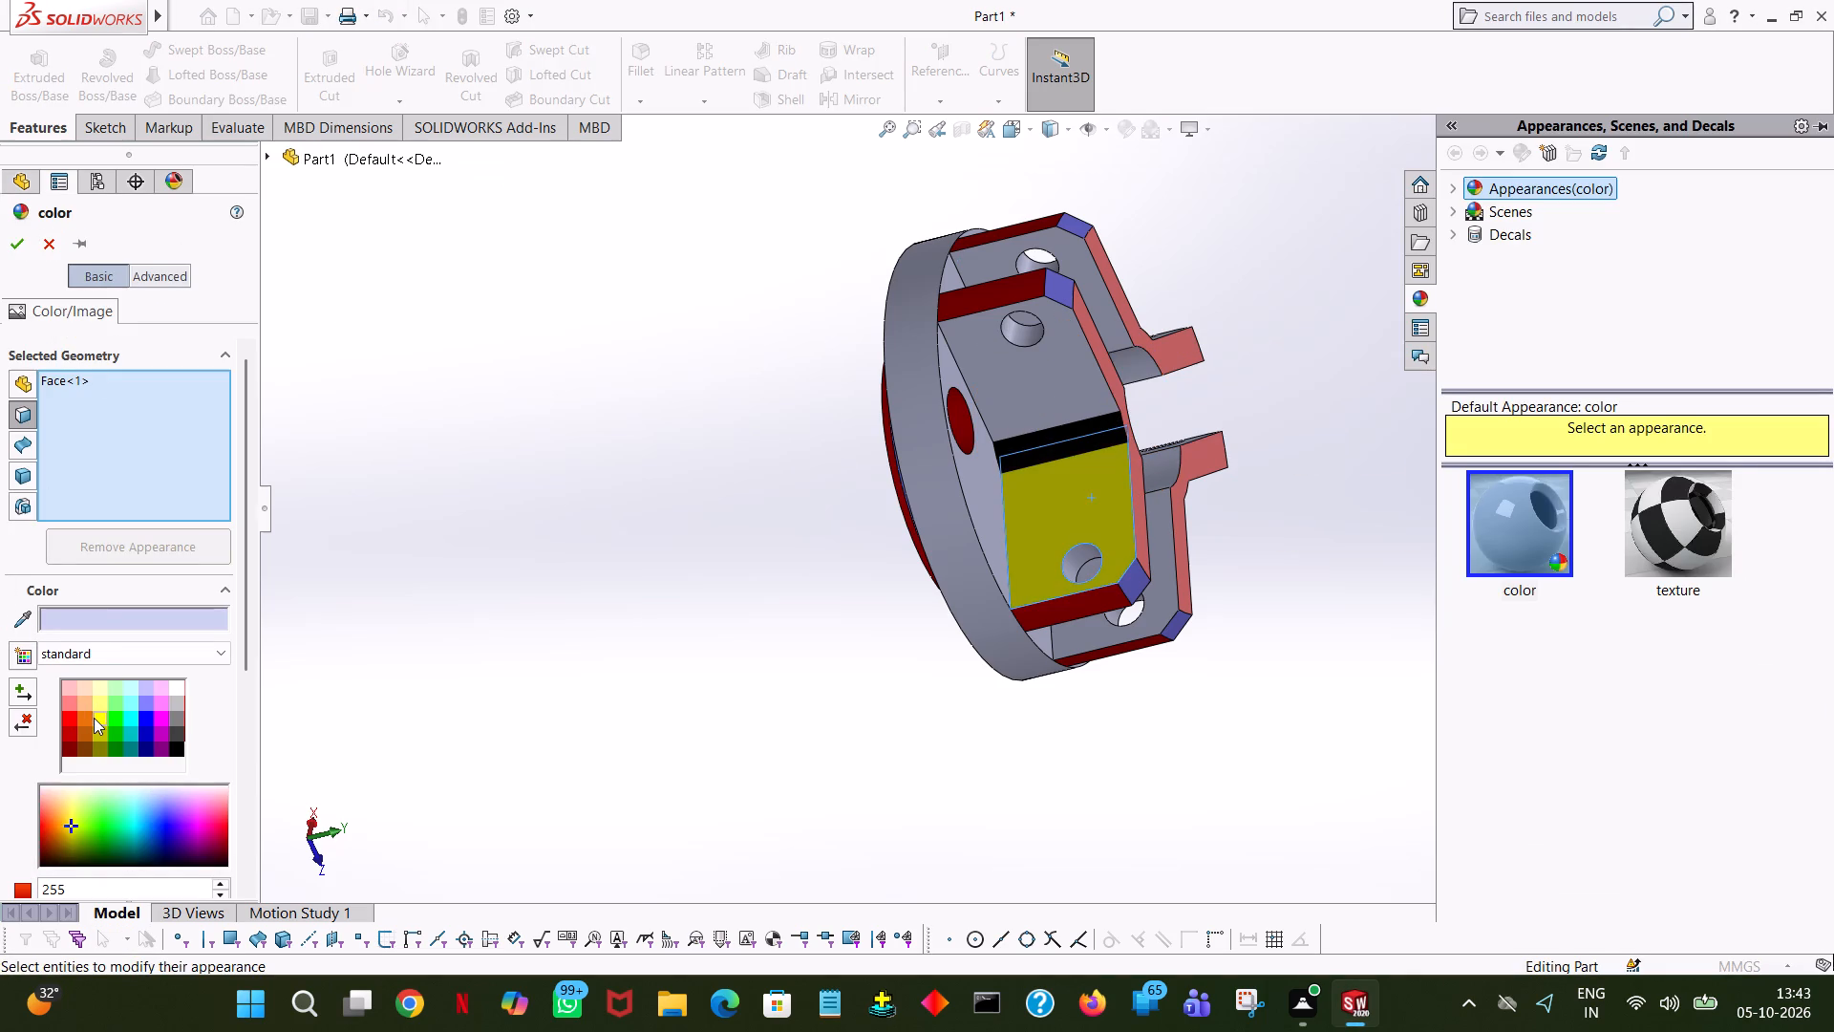
# Apply the yellow colour also to the other five outer side faces of the jaw walls and accept the appearance.
pyautogui.moveTo(996, 623); pyautogui.dragTo(964, 460, button='middle')
pyautogui.click(977, 356)
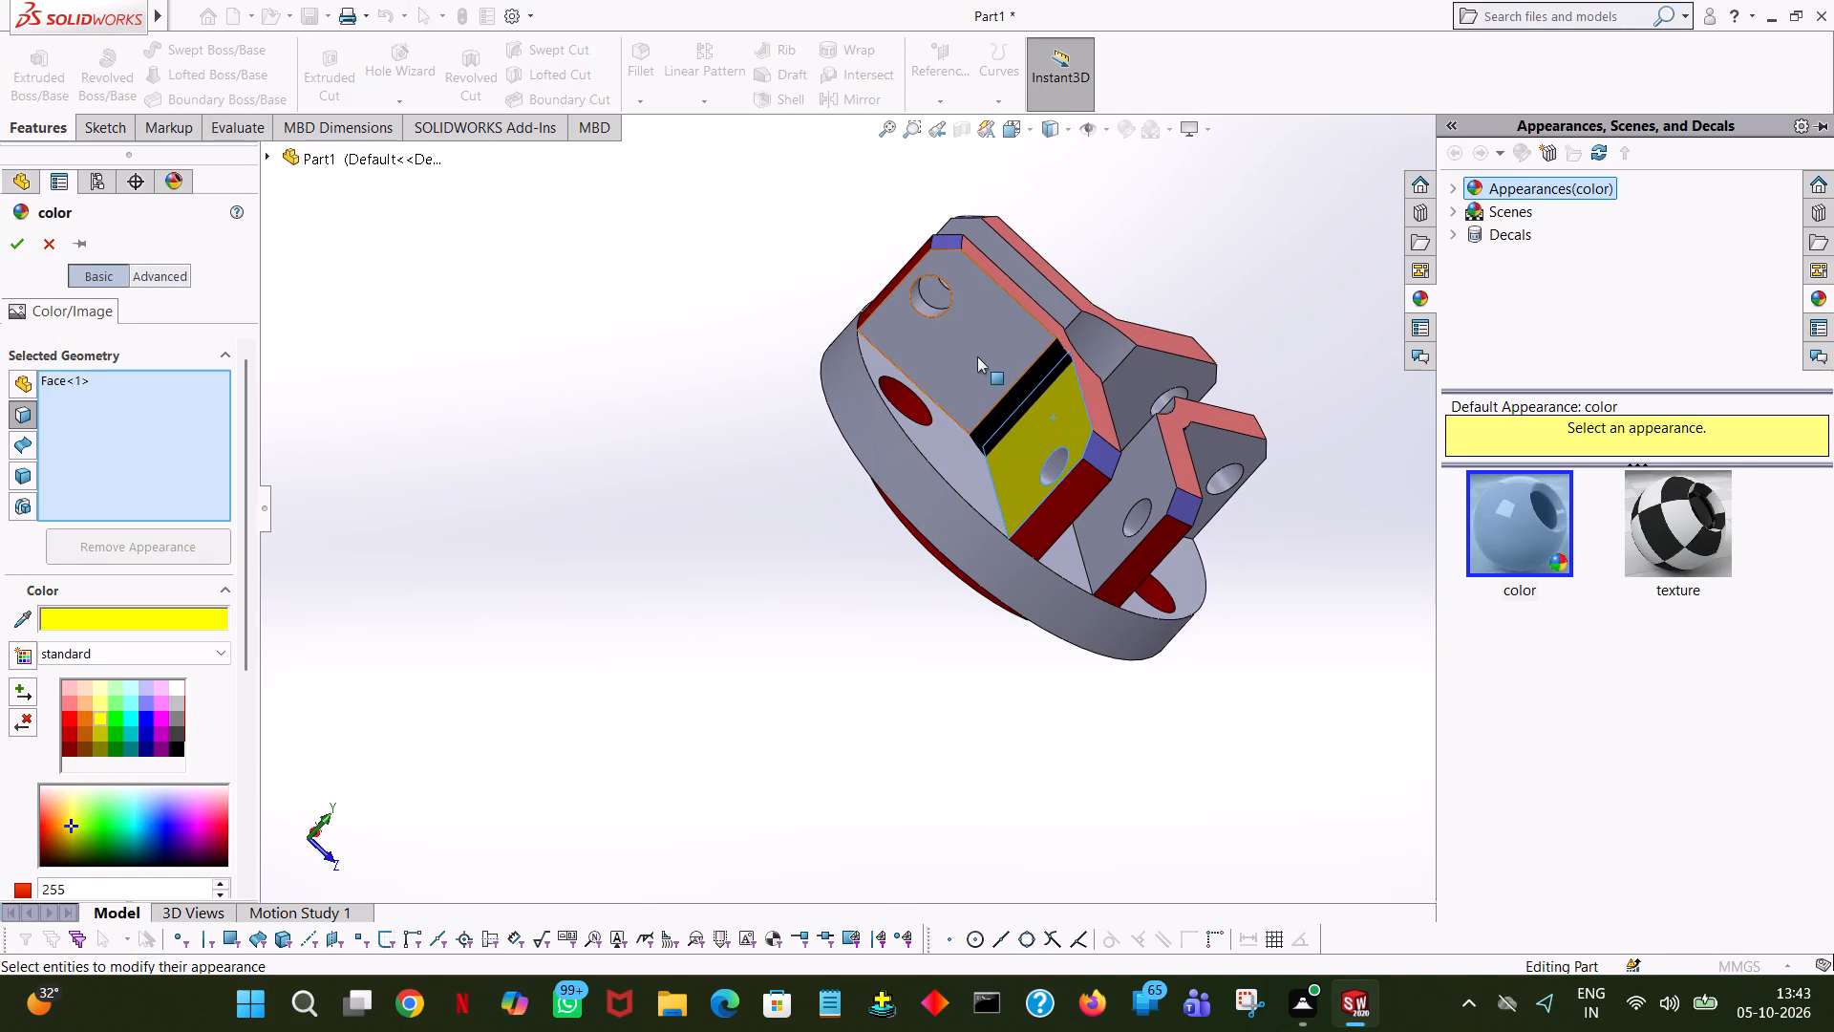
pyautogui.moveTo(1109, 419); pyautogui.dragTo(978, 336, button='middle')
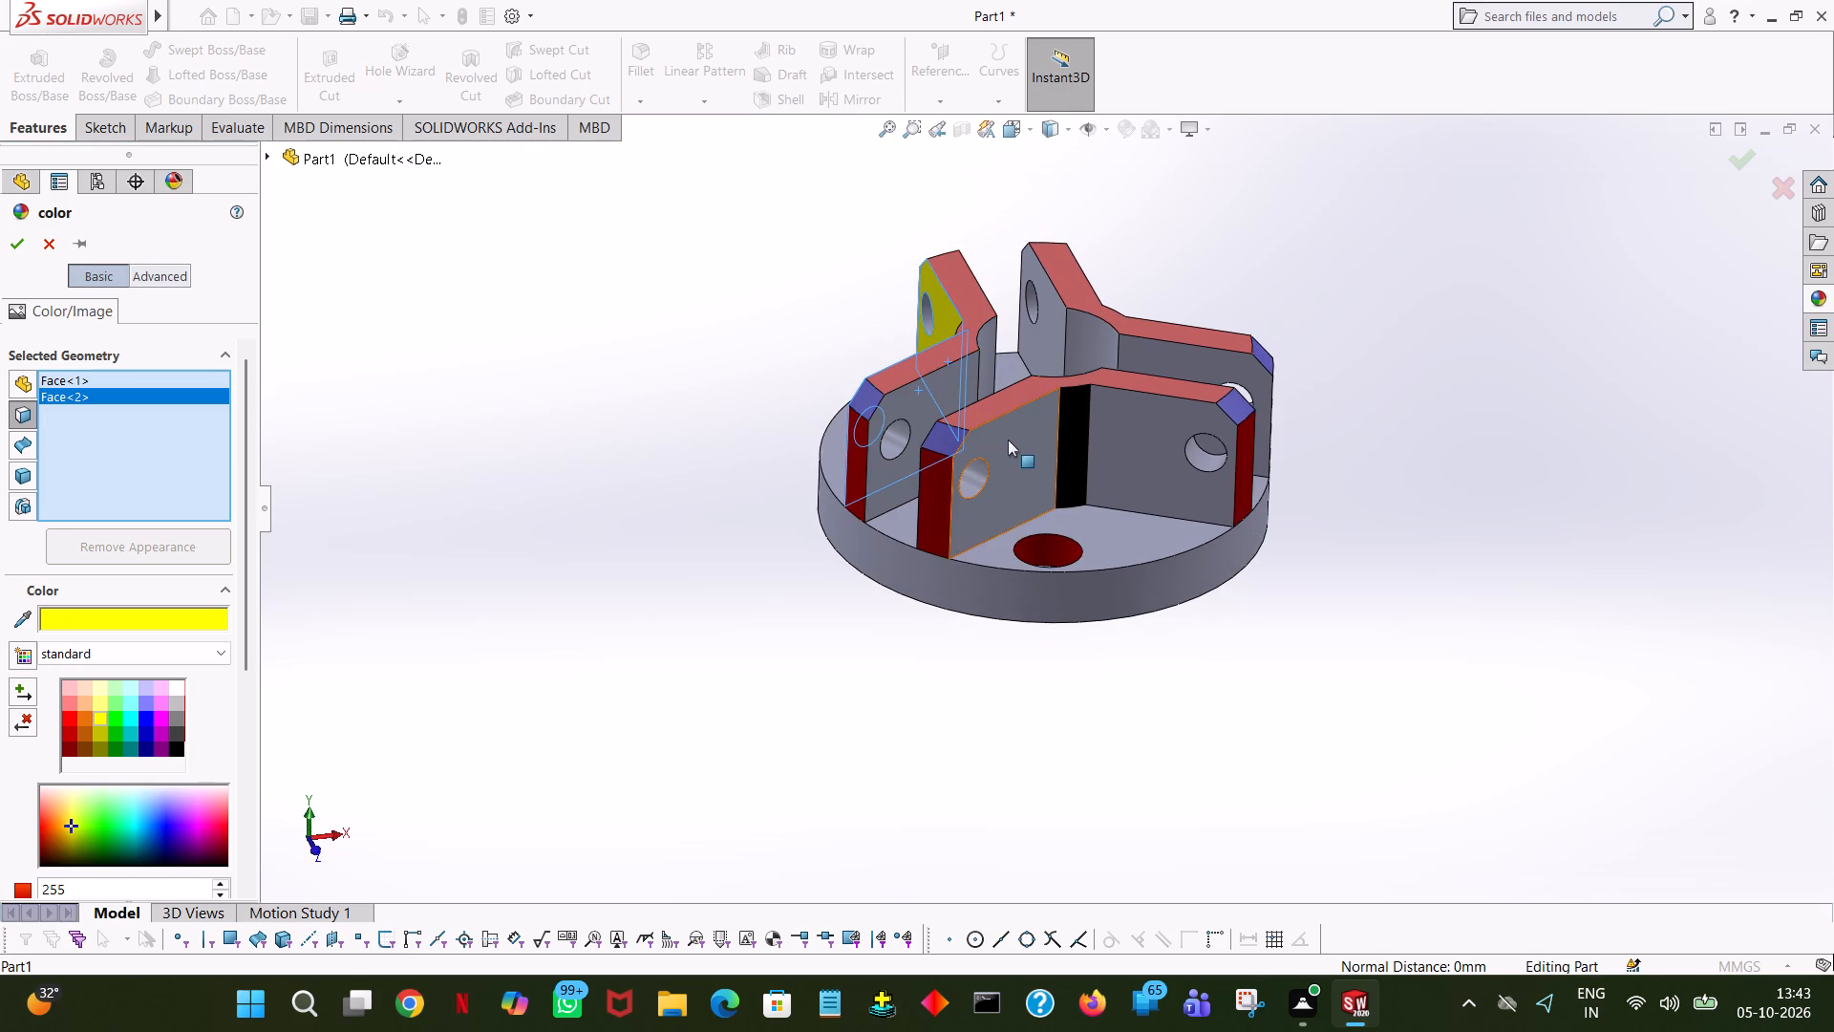
pyautogui.click(1012, 445)
pyautogui.click(1160, 458)
pyautogui.moveTo(1360, 410); pyautogui.dragTo(1312, 419, button='middle')
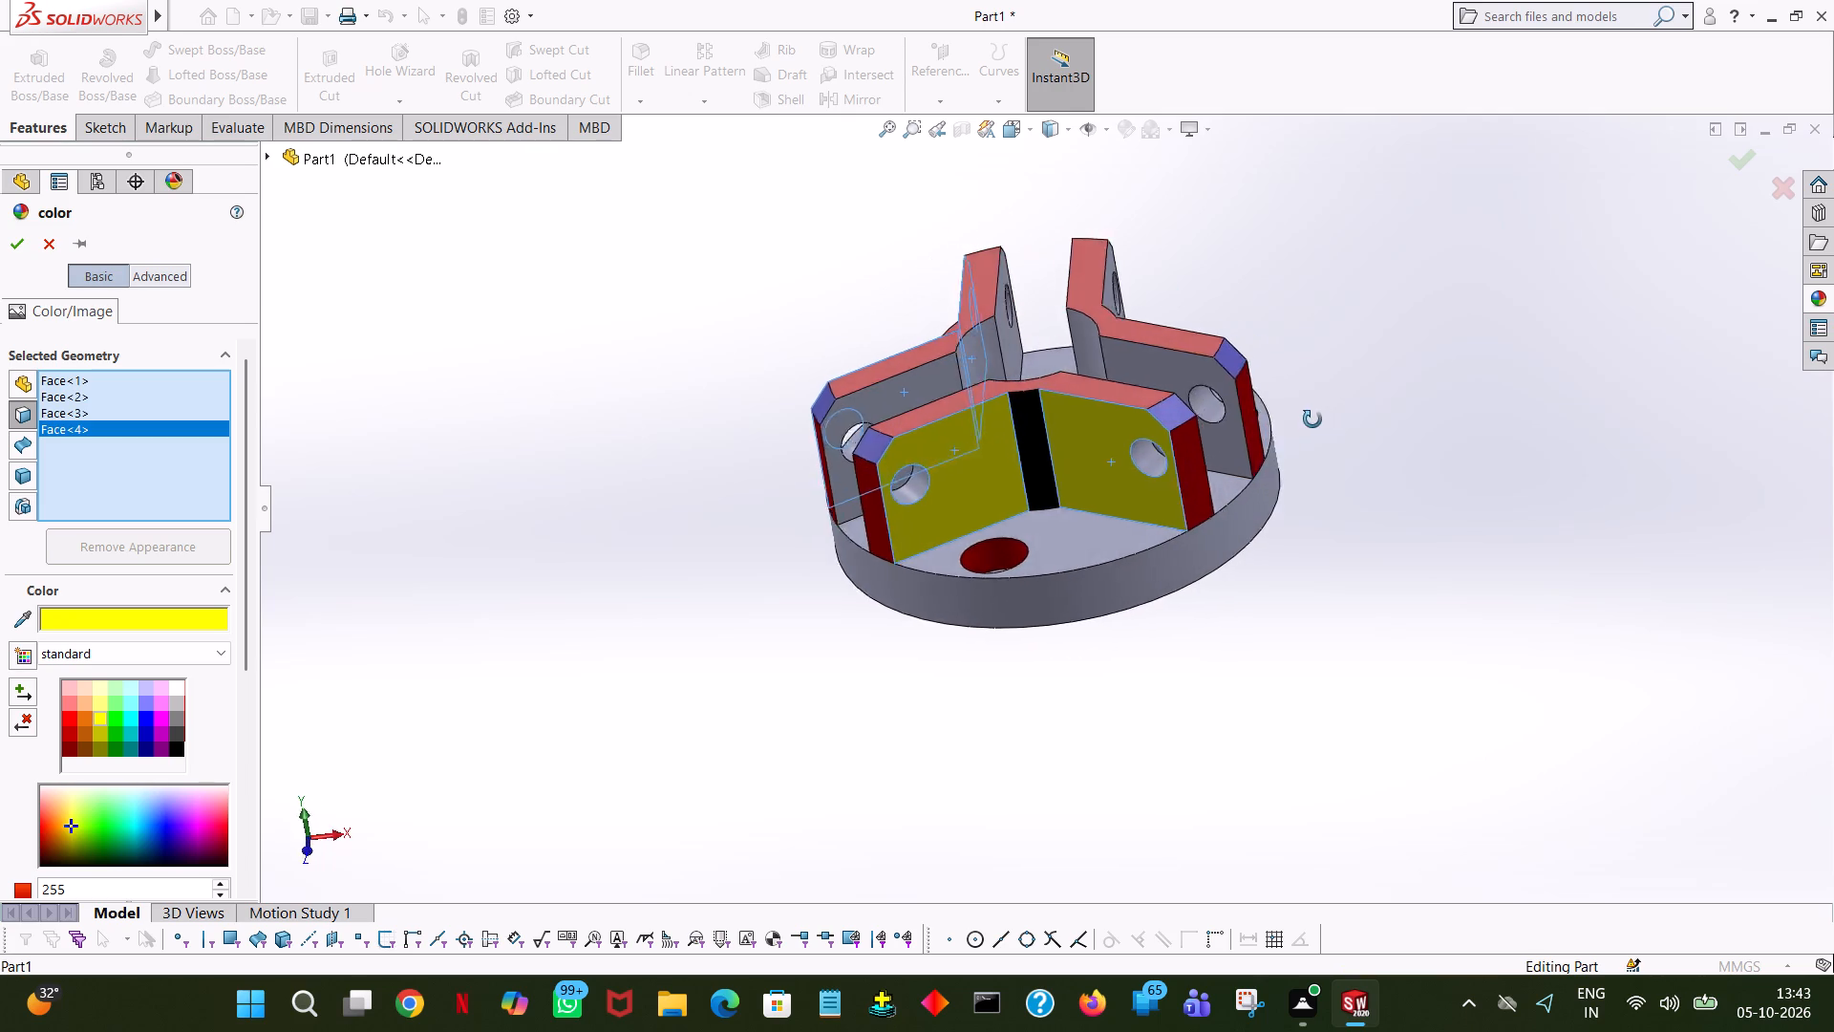
pyautogui.moveTo(1312, 419); pyautogui.dragTo(1145, 537, button='middle')
pyautogui.click(1020, 435)
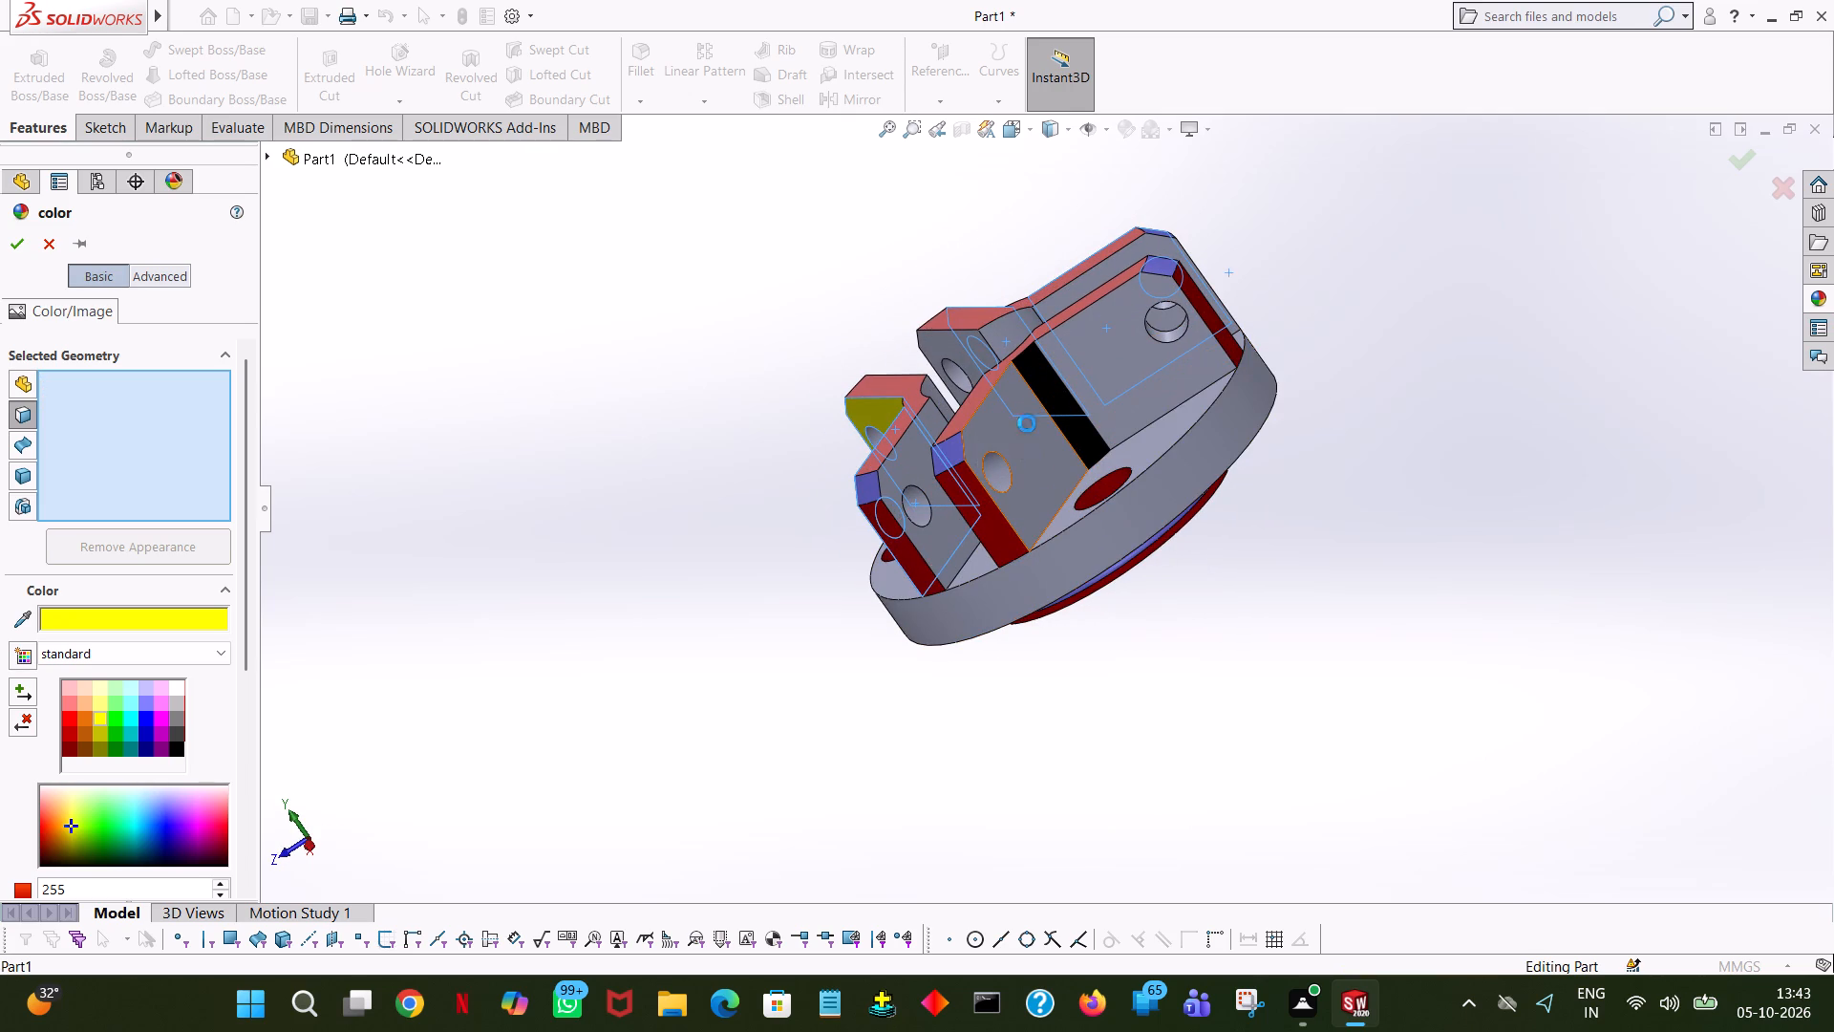
pyautogui.click(1161, 383)
pyautogui.moveTo(1378, 600); pyautogui.dragTo(1345, 692, button='middle')
pyautogui.moveTo(1357, 467); pyautogui.dragTo(1208, 789, button='middle')
pyautogui.click(1732, 155)
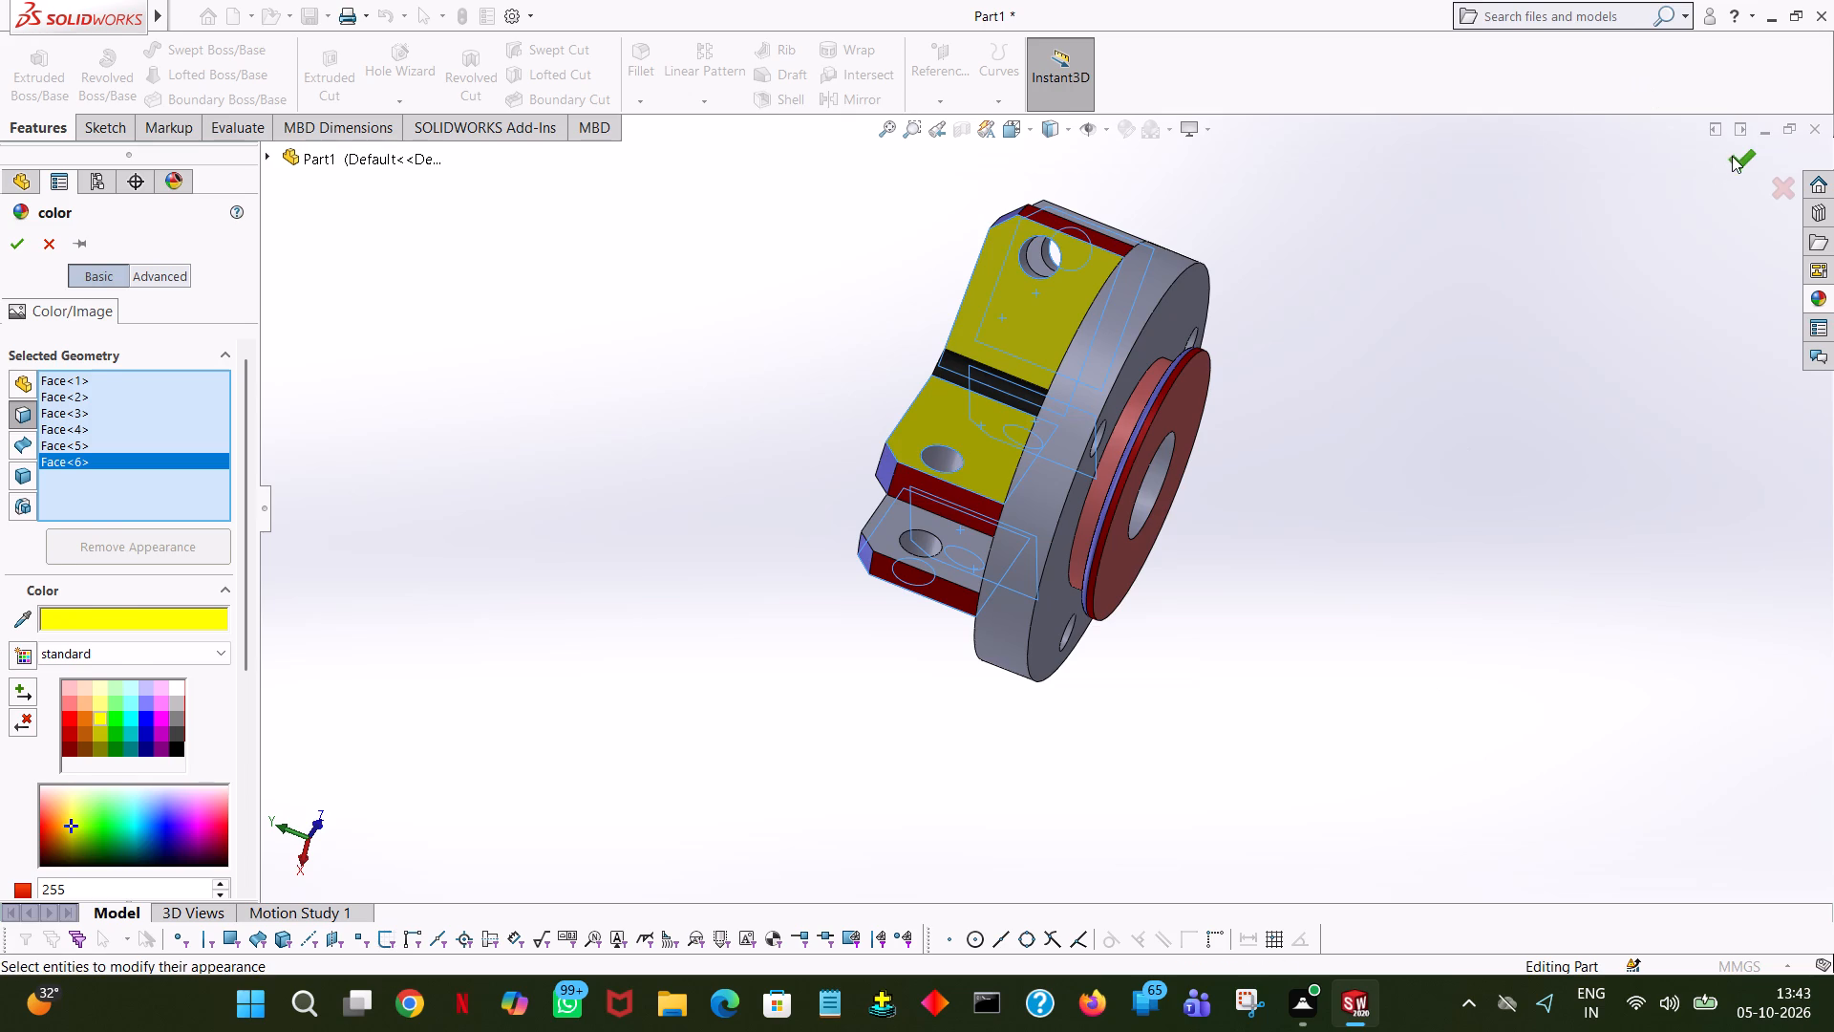
# Open the face appearance for a jaw wall's large inner side face and choose medium grey from the standard swatches.
pyautogui.moveTo(1402, 304); pyautogui.dragTo(1680, 250, button='middle')
pyautogui.moveTo(1662, 325); pyautogui.dragTo(1649, 380, button='middle')
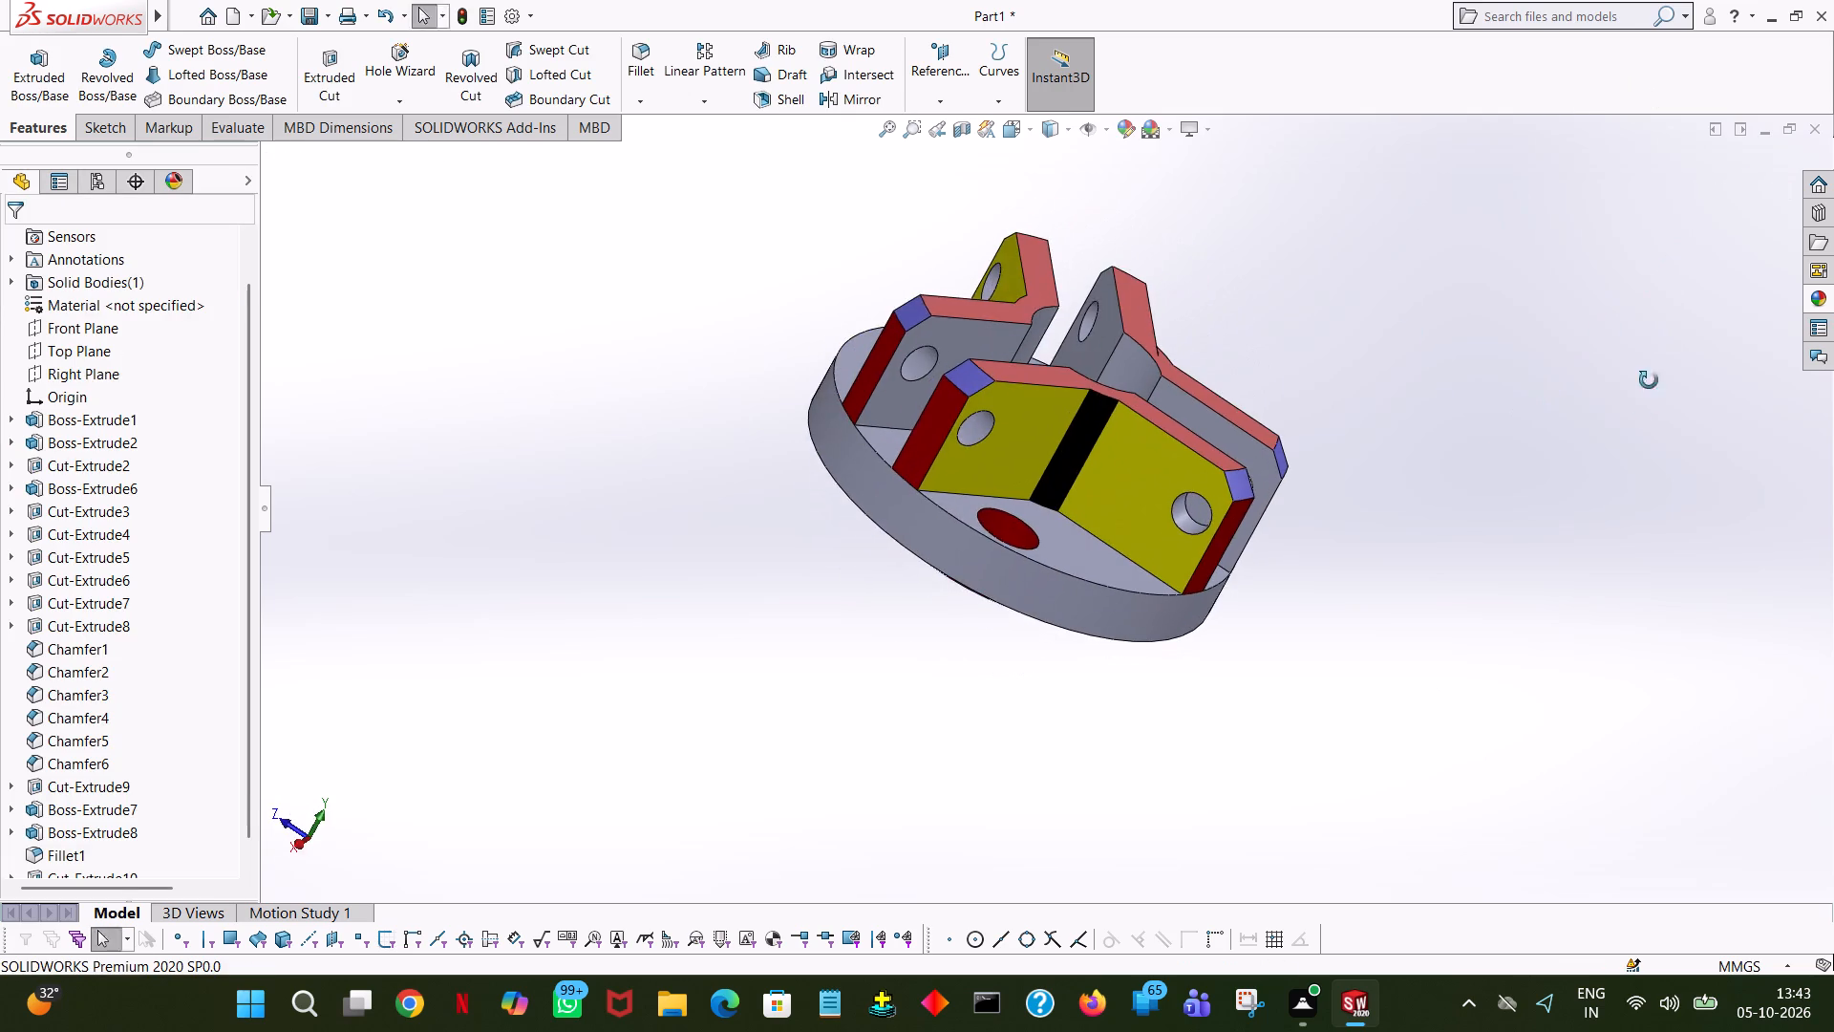
pyautogui.moveTo(1649, 380); pyautogui.dragTo(1613, 532, button='middle')
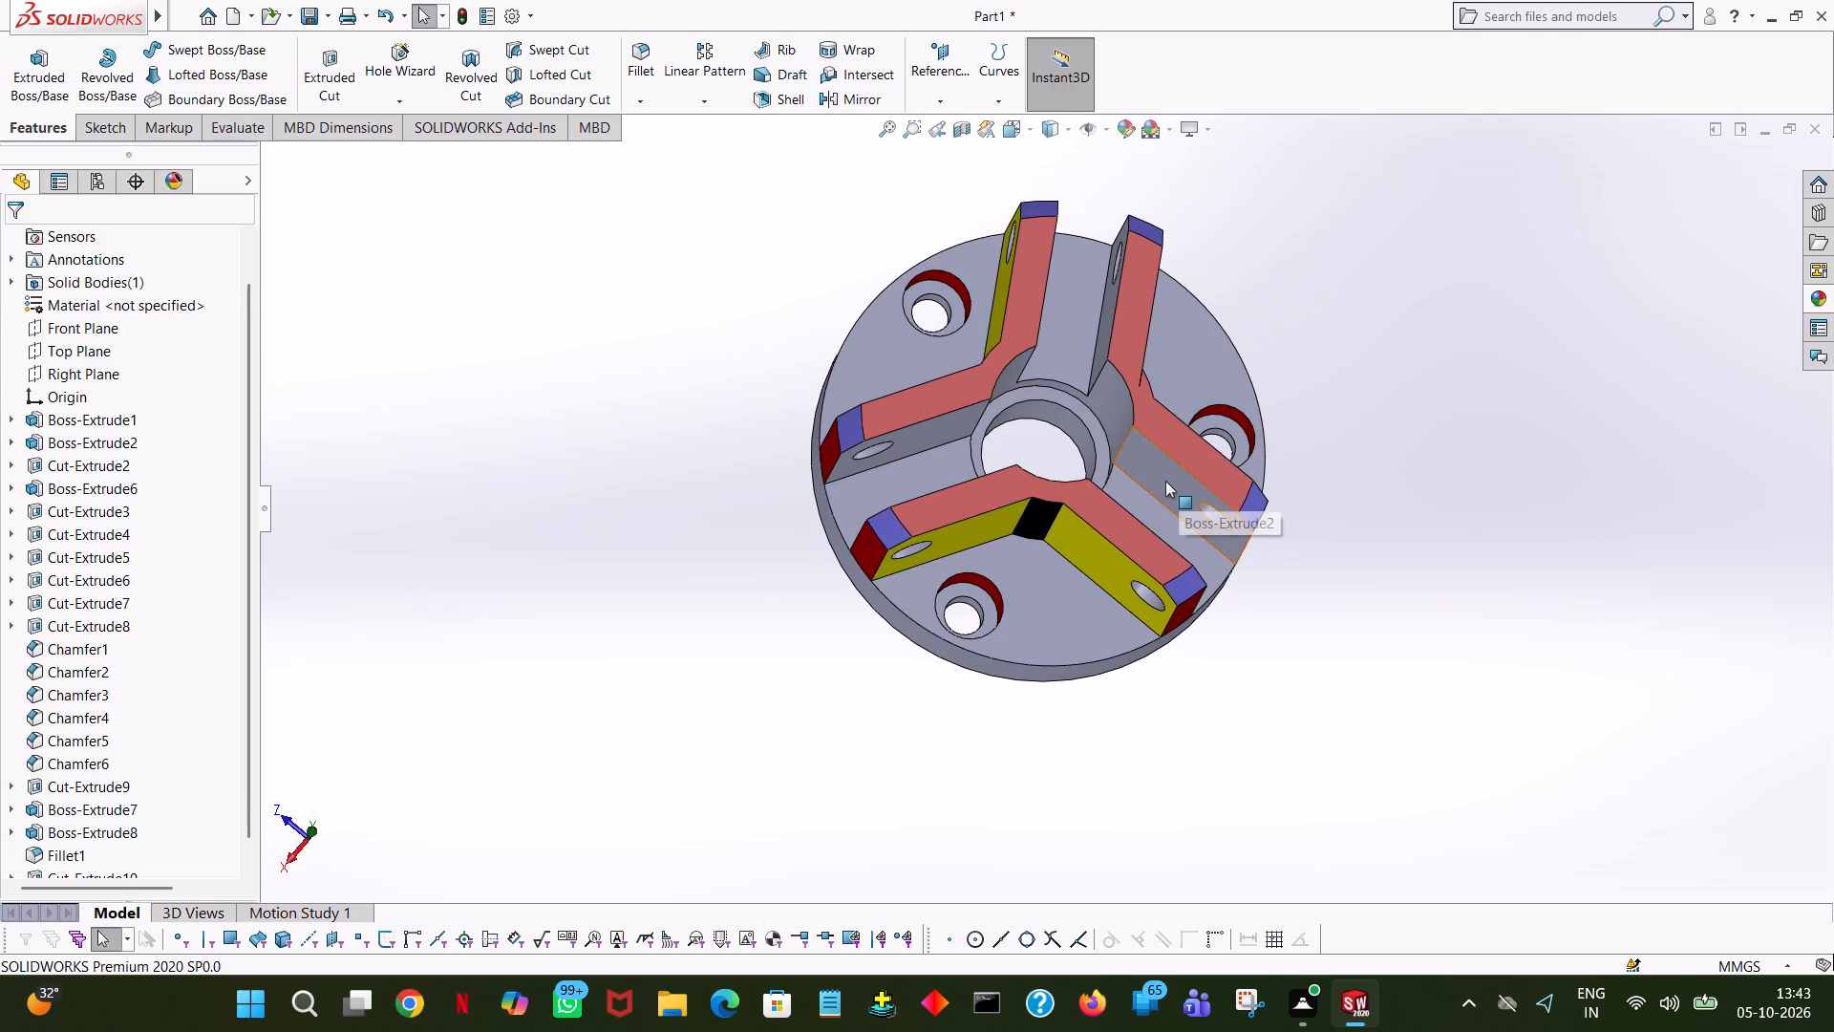
pyautogui.click(1165, 481)
pyautogui.rightClick(1165, 481)
pyautogui.click(1329, 414)
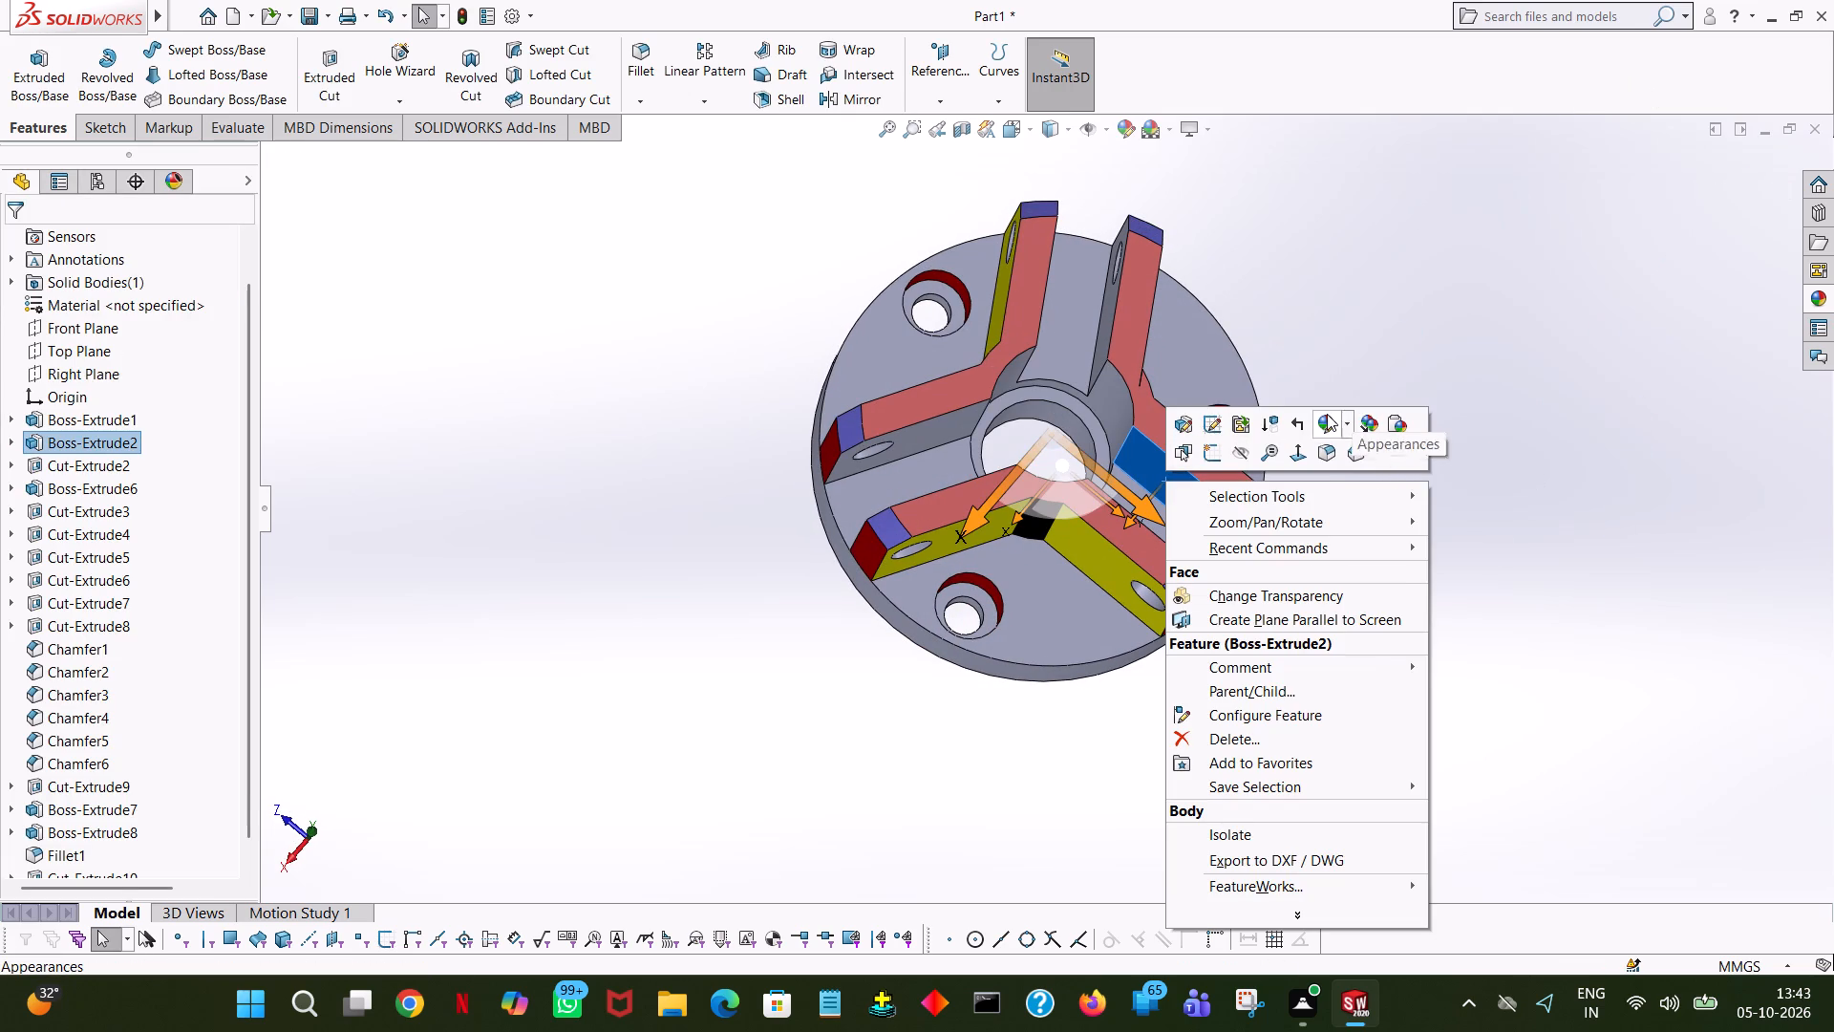
pyautogui.click(1351, 468)
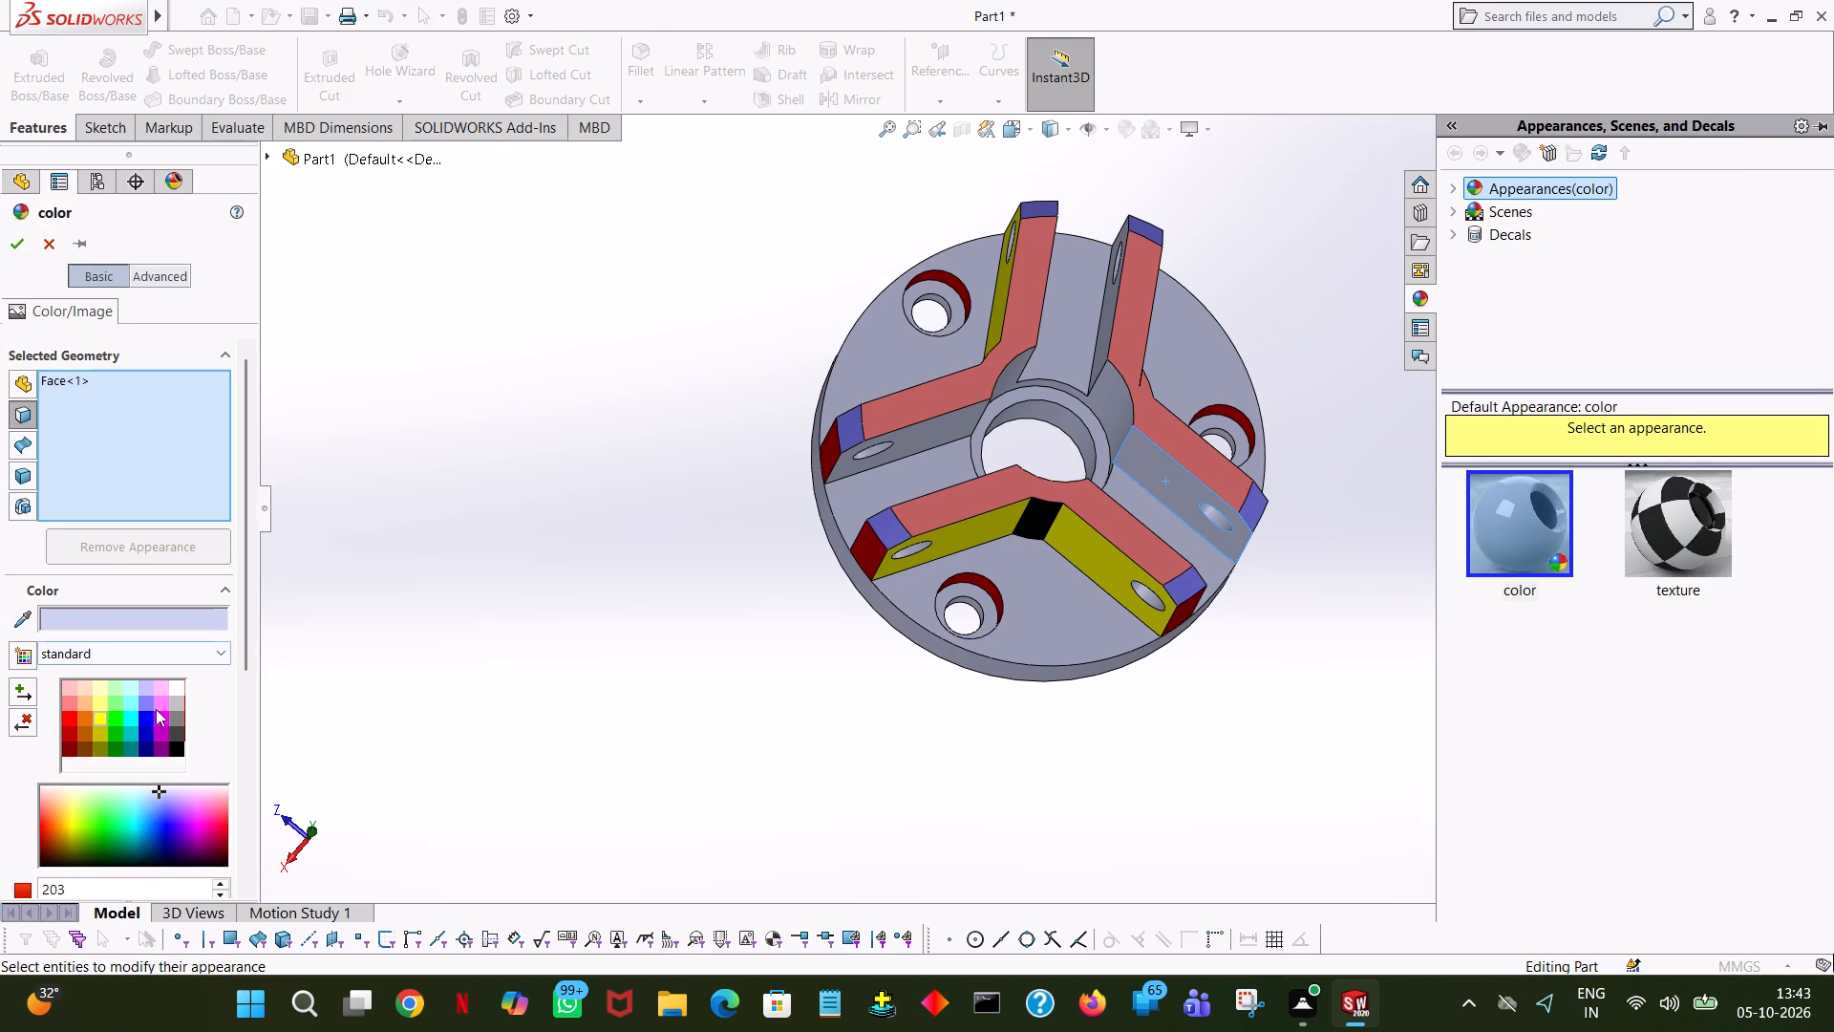
pyautogui.click(178, 712)
# Apply the grey colour also to four more inner side faces of the jaw walls and accept the appearance.
pyautogui.moveTo(1187, 619); pyautogui.dragTo(1271, 447, button='middle')
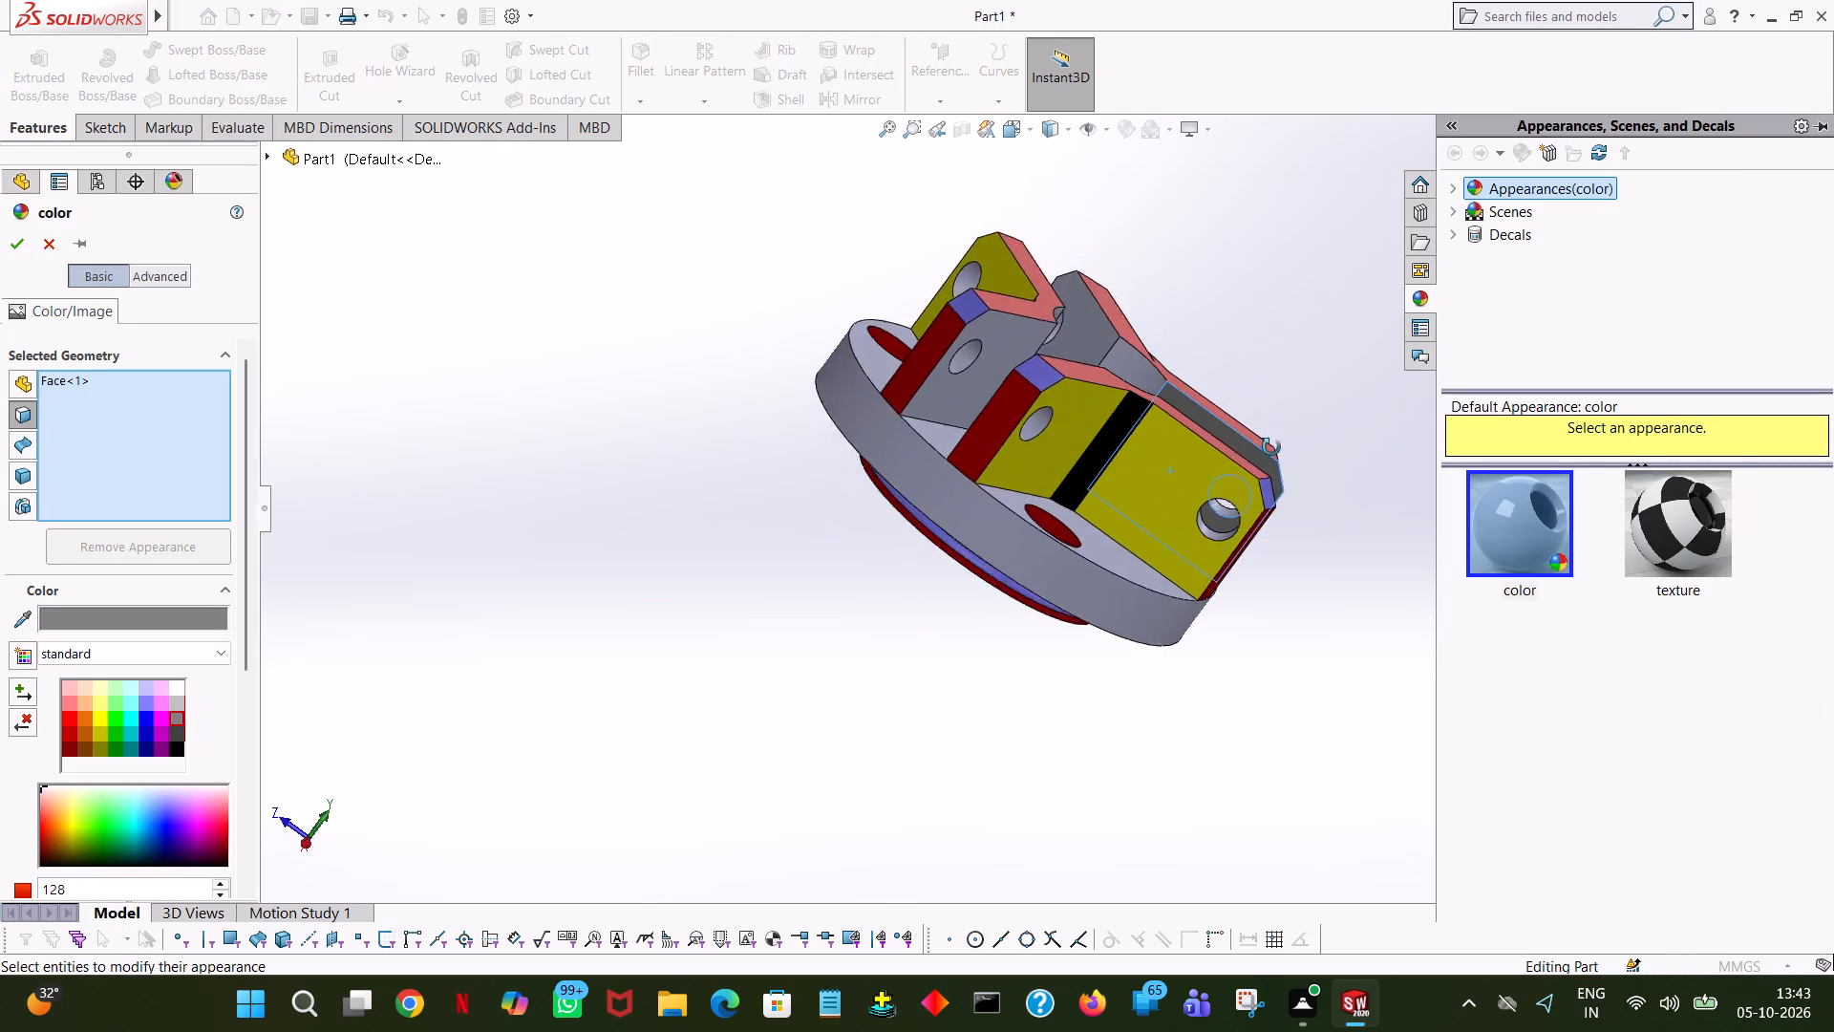
pyautogui.moveTo(1271, 447); pyautogui.dragTo(1273, 547, button='middle')
pyautogui.click(1094, 301)
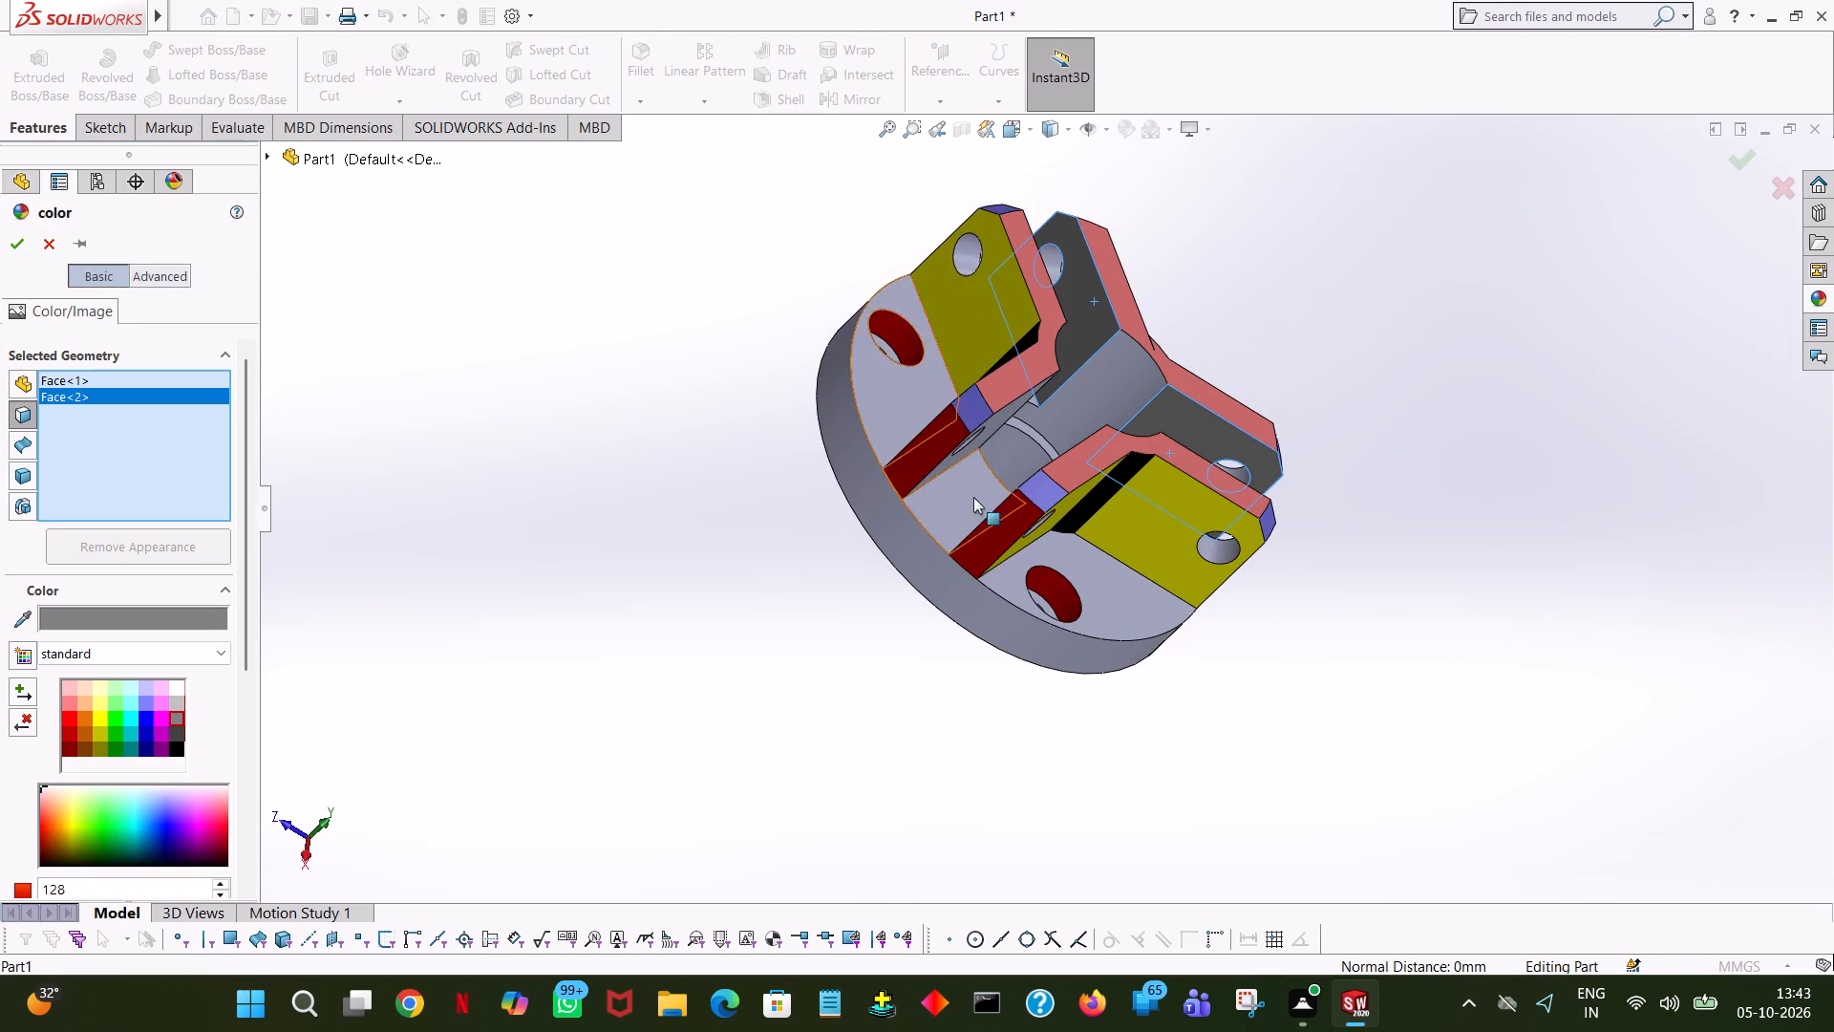
pyautogui.moveTo(929, 426); pyautogui.dragTo(902, 376, button='middle')
pyautogui.click(991, 402)
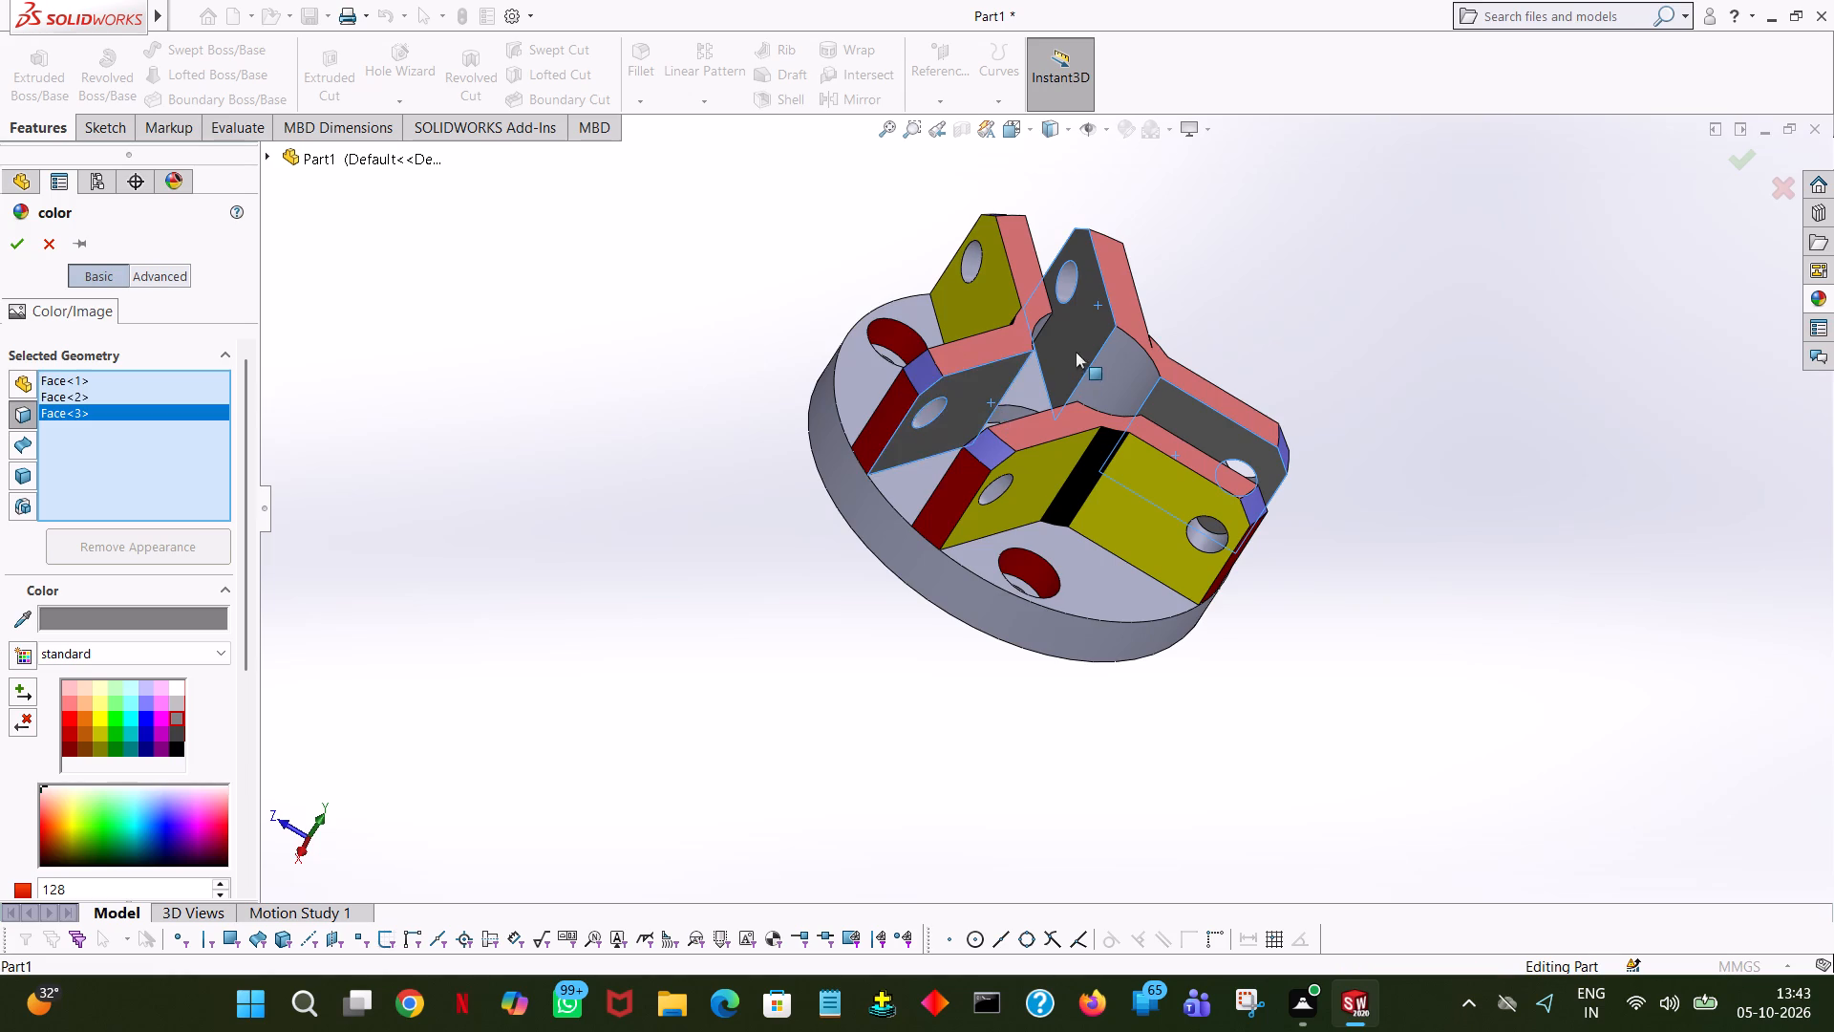
pyautogui.moveTo(1077, 352); pyautogui.dragTo(925, 408, button='middle')
pyautogui.click(1014, 294)
pyautogui.moveTo(1086, 335); pyautogui.dragTo(1085, 419, button='middle')
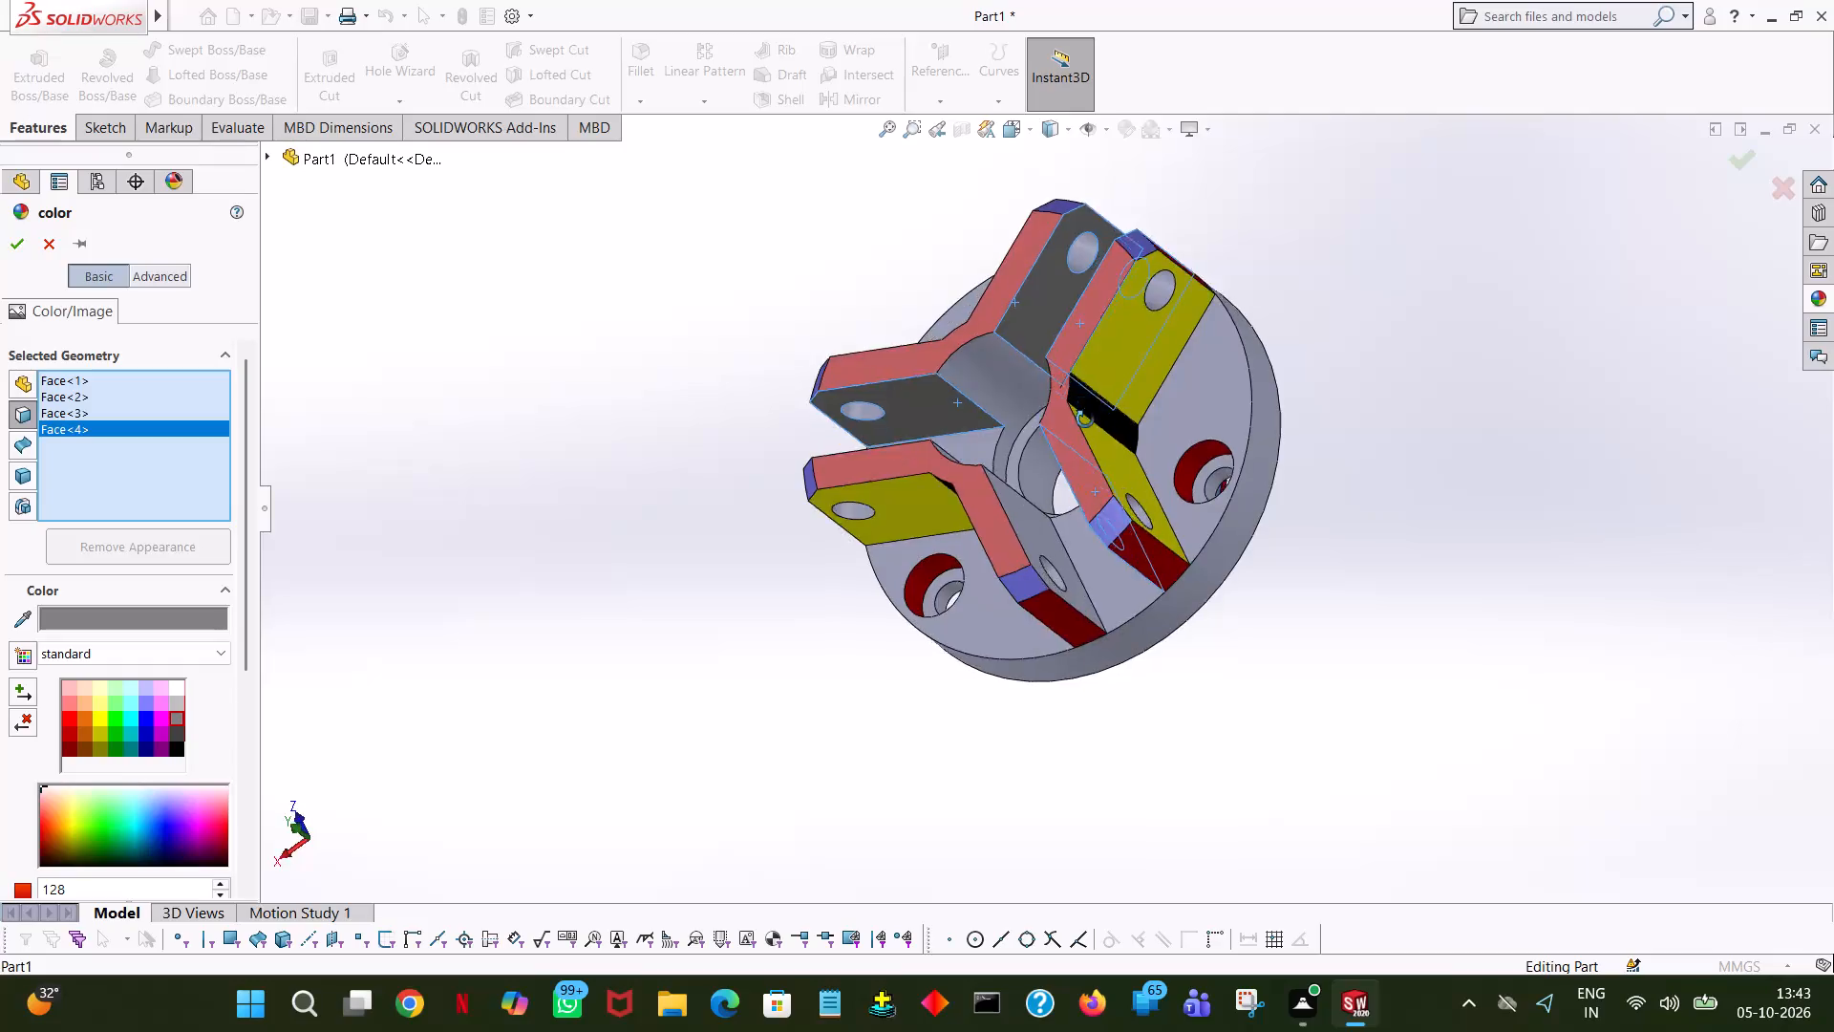
pyautogui.moveTo(1085, 419); pyautogui.dragTo(1105, 537, button='middle')
pyautogui.click(1056, 575)
pyautogui.moveTo(1078, 398); pyautogui.dragTo(1081, 404, button='middle')
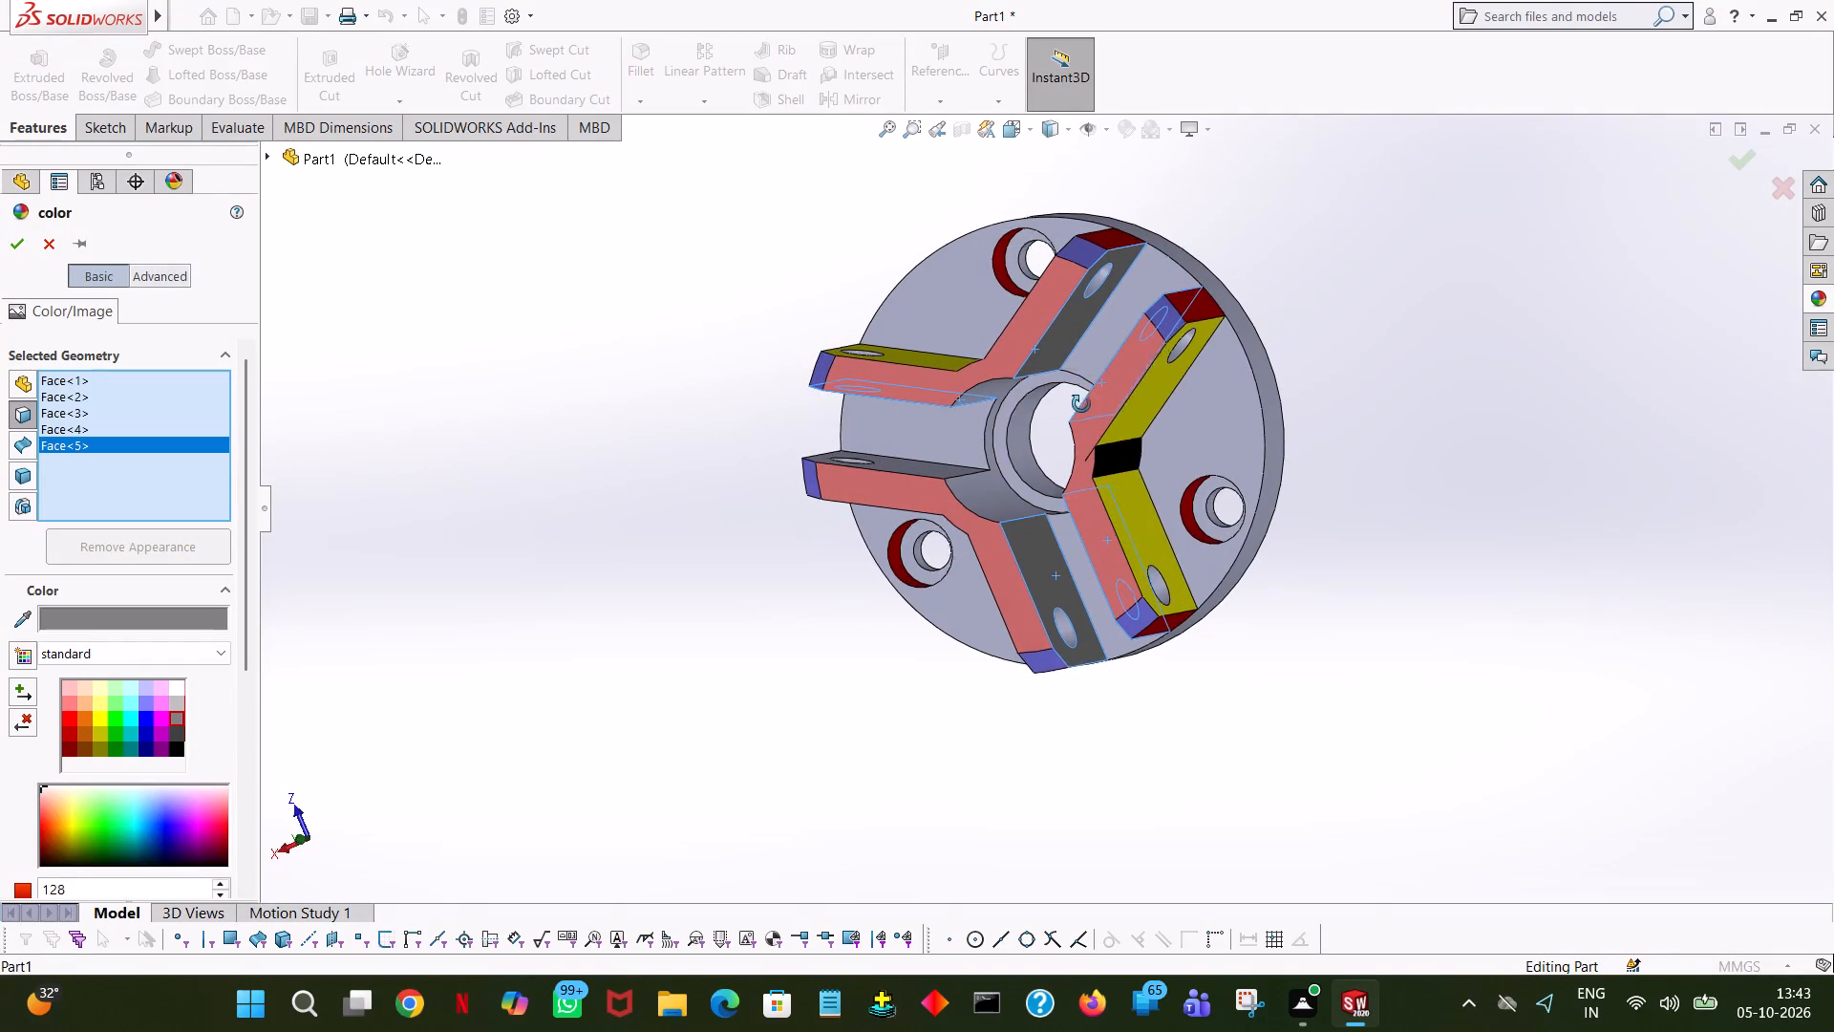
pyautogui.moveTo(1081, 404); pyautogui.dragTo(960, 186, button='middle')
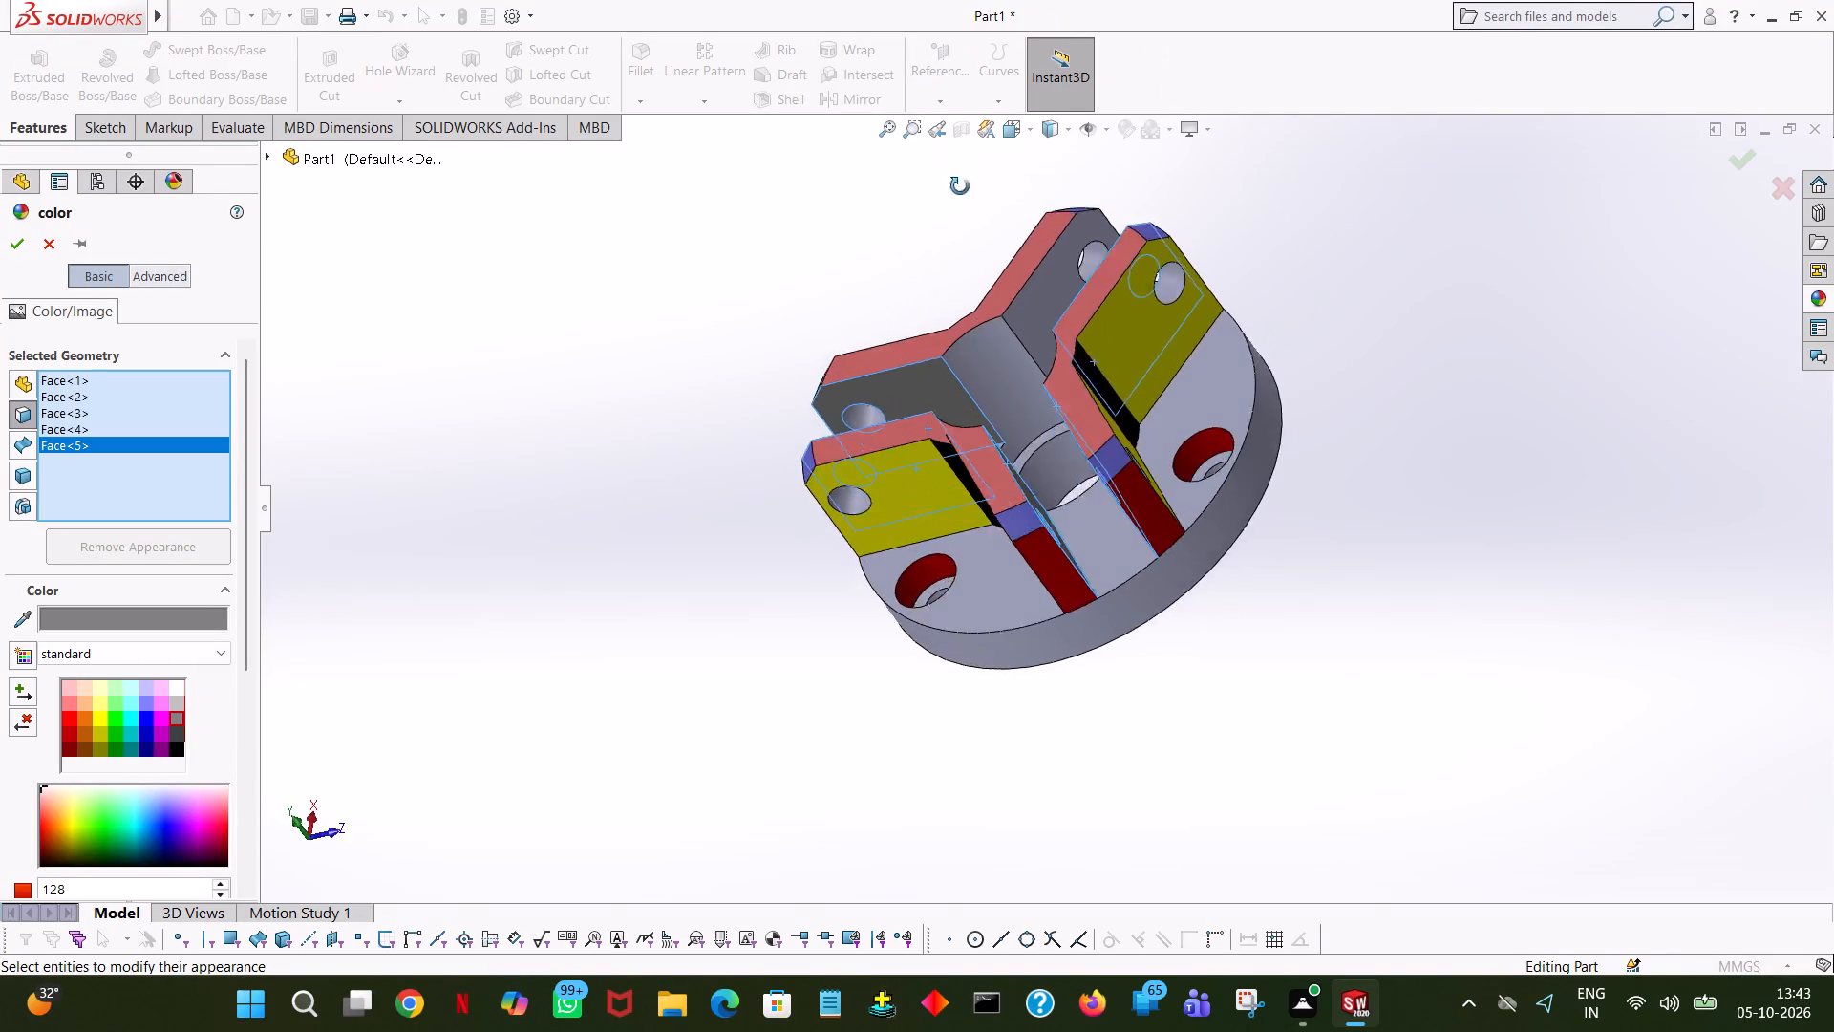
pyautogui.moveTo(960, 186); pyautogui.dragTo(1007, 174, button='middle')
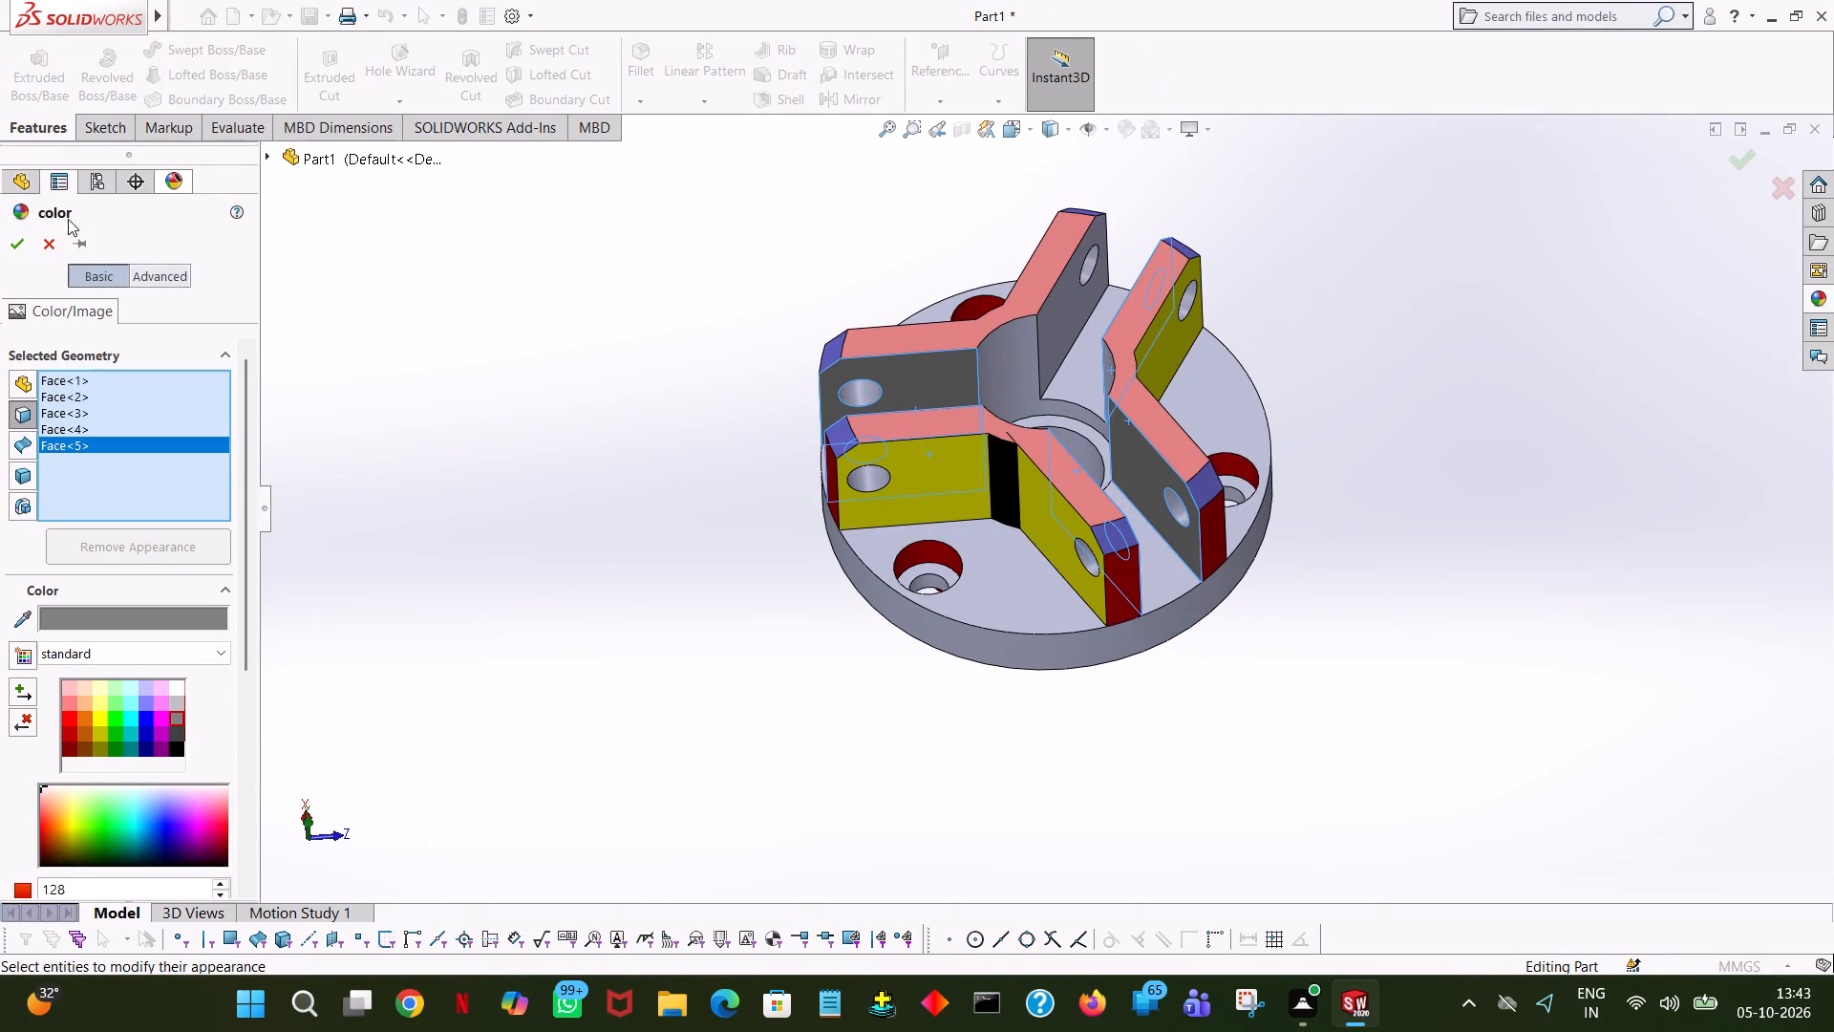
pyautogui.click(25, 257)
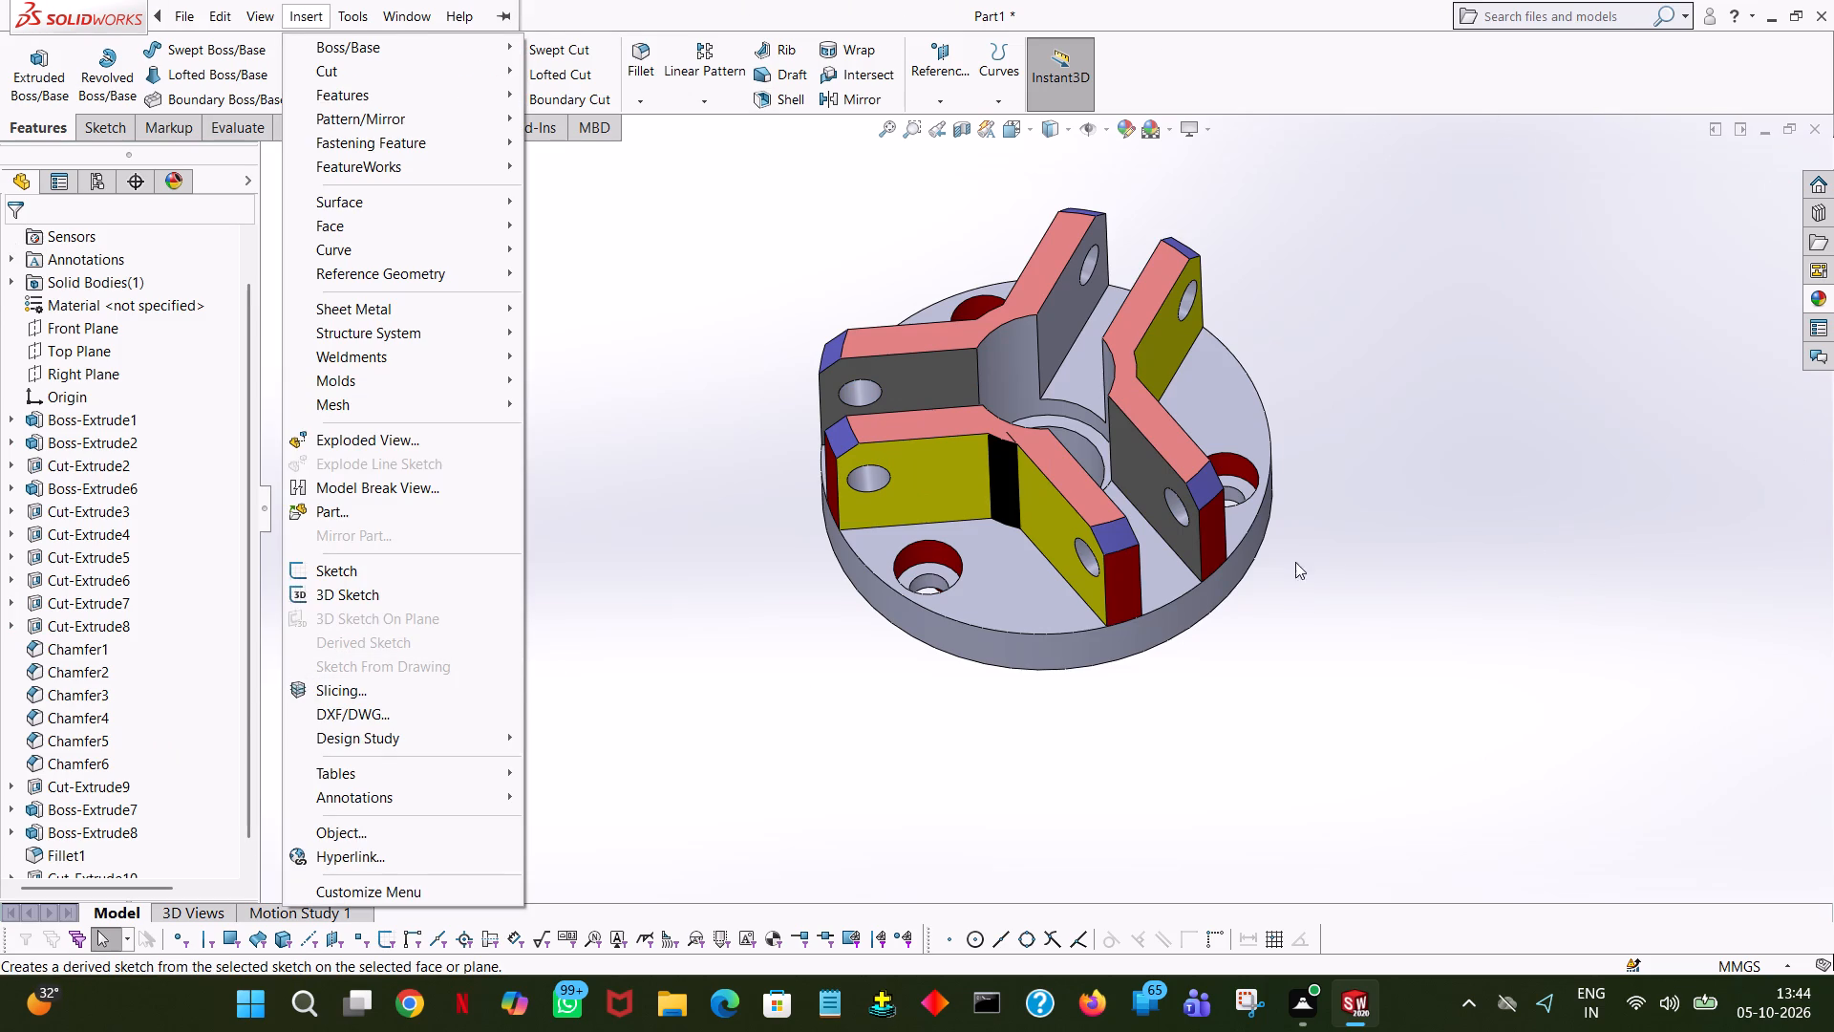
# Open the face appearance for one section of the disc's upper face and choose dark navy blue from the standard swatches.
pyautogui.click(1419, 459)
pyautogui.moveTo(1419, 459); pyautogui.dragTo(1417, 507, button='middle')
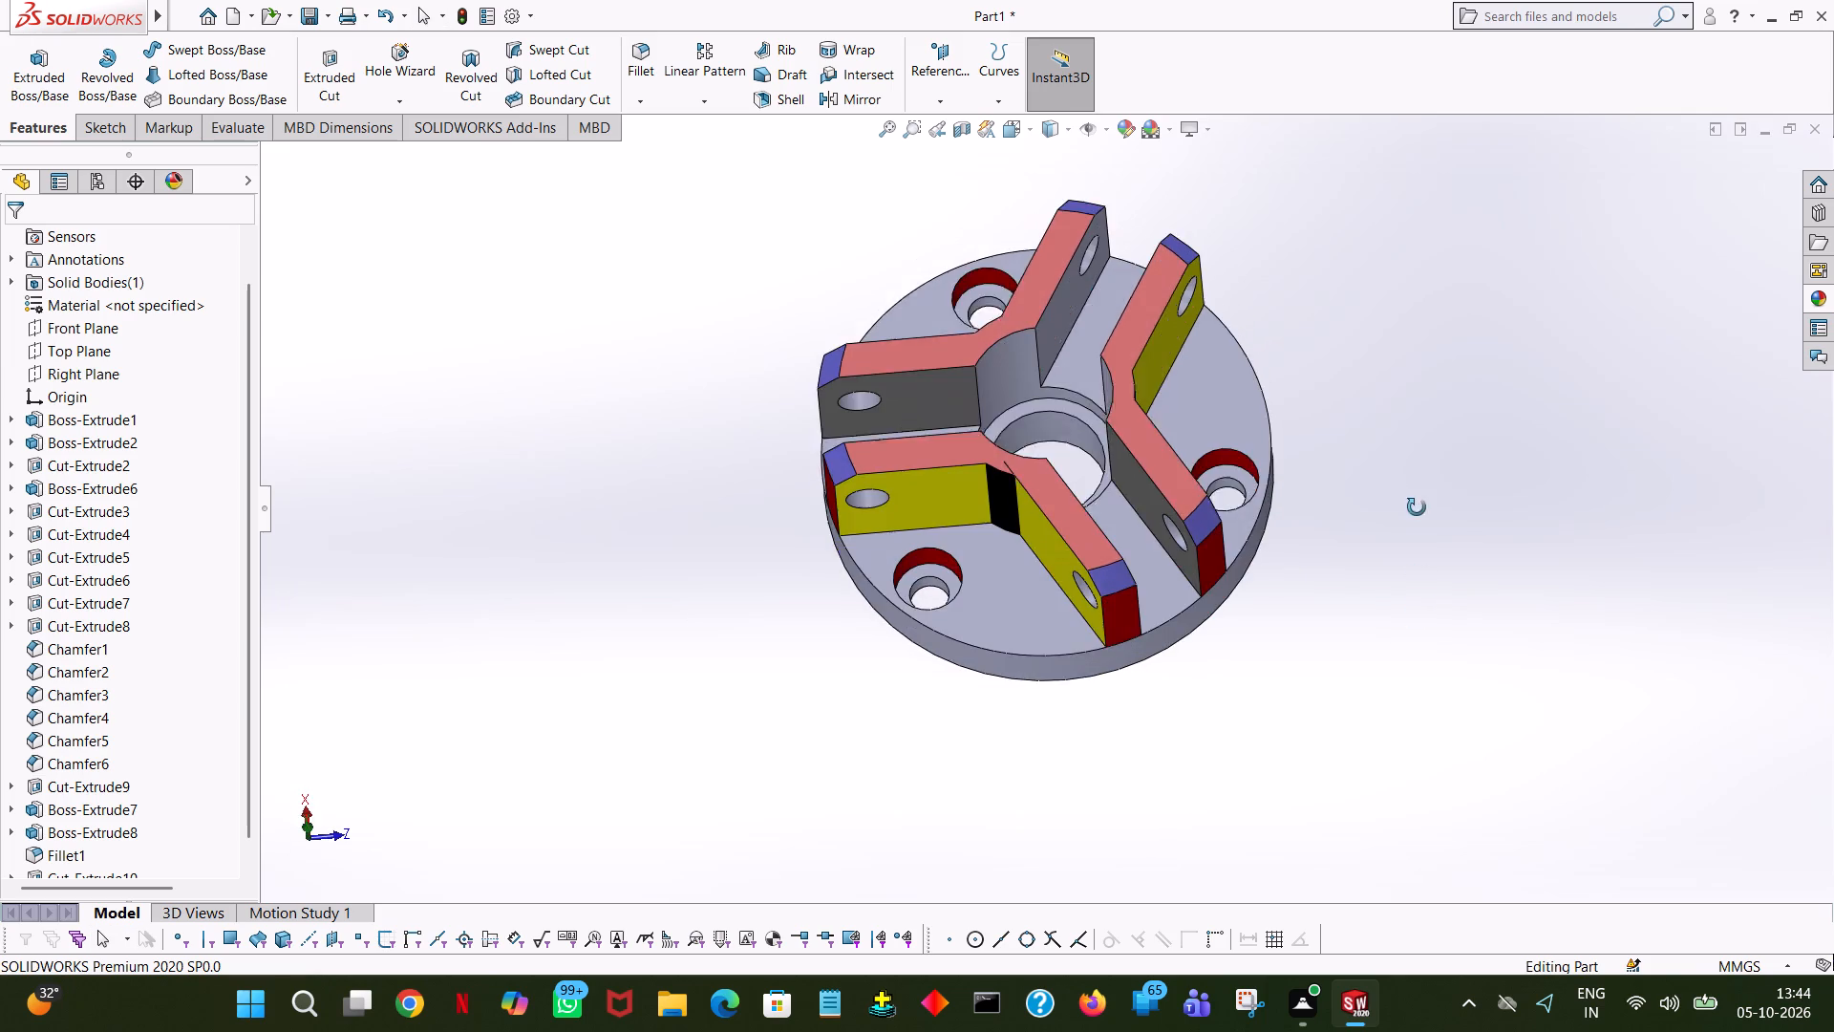
pyautogui.moveTo(1417, 507); pyautogui.dragTo(1411, 482, button='middle')
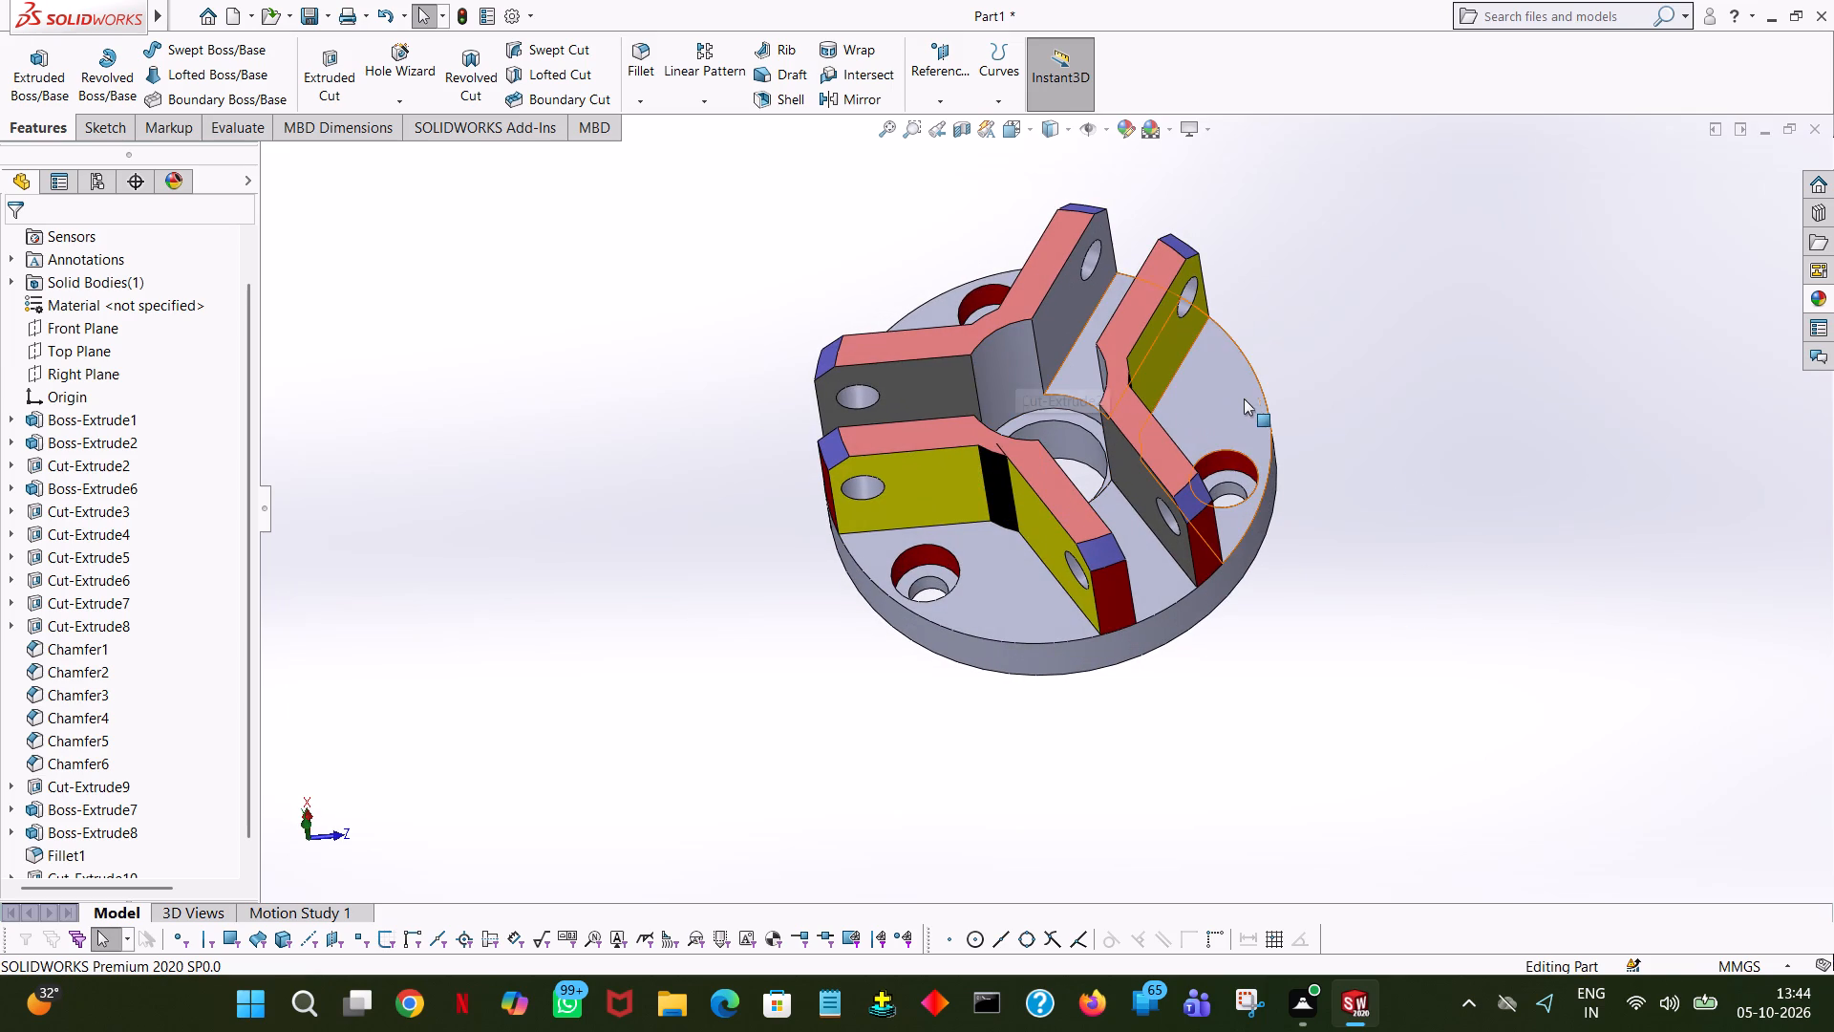
pyautogui.click(1250, 398)
pyautogui.click(1446, 323)
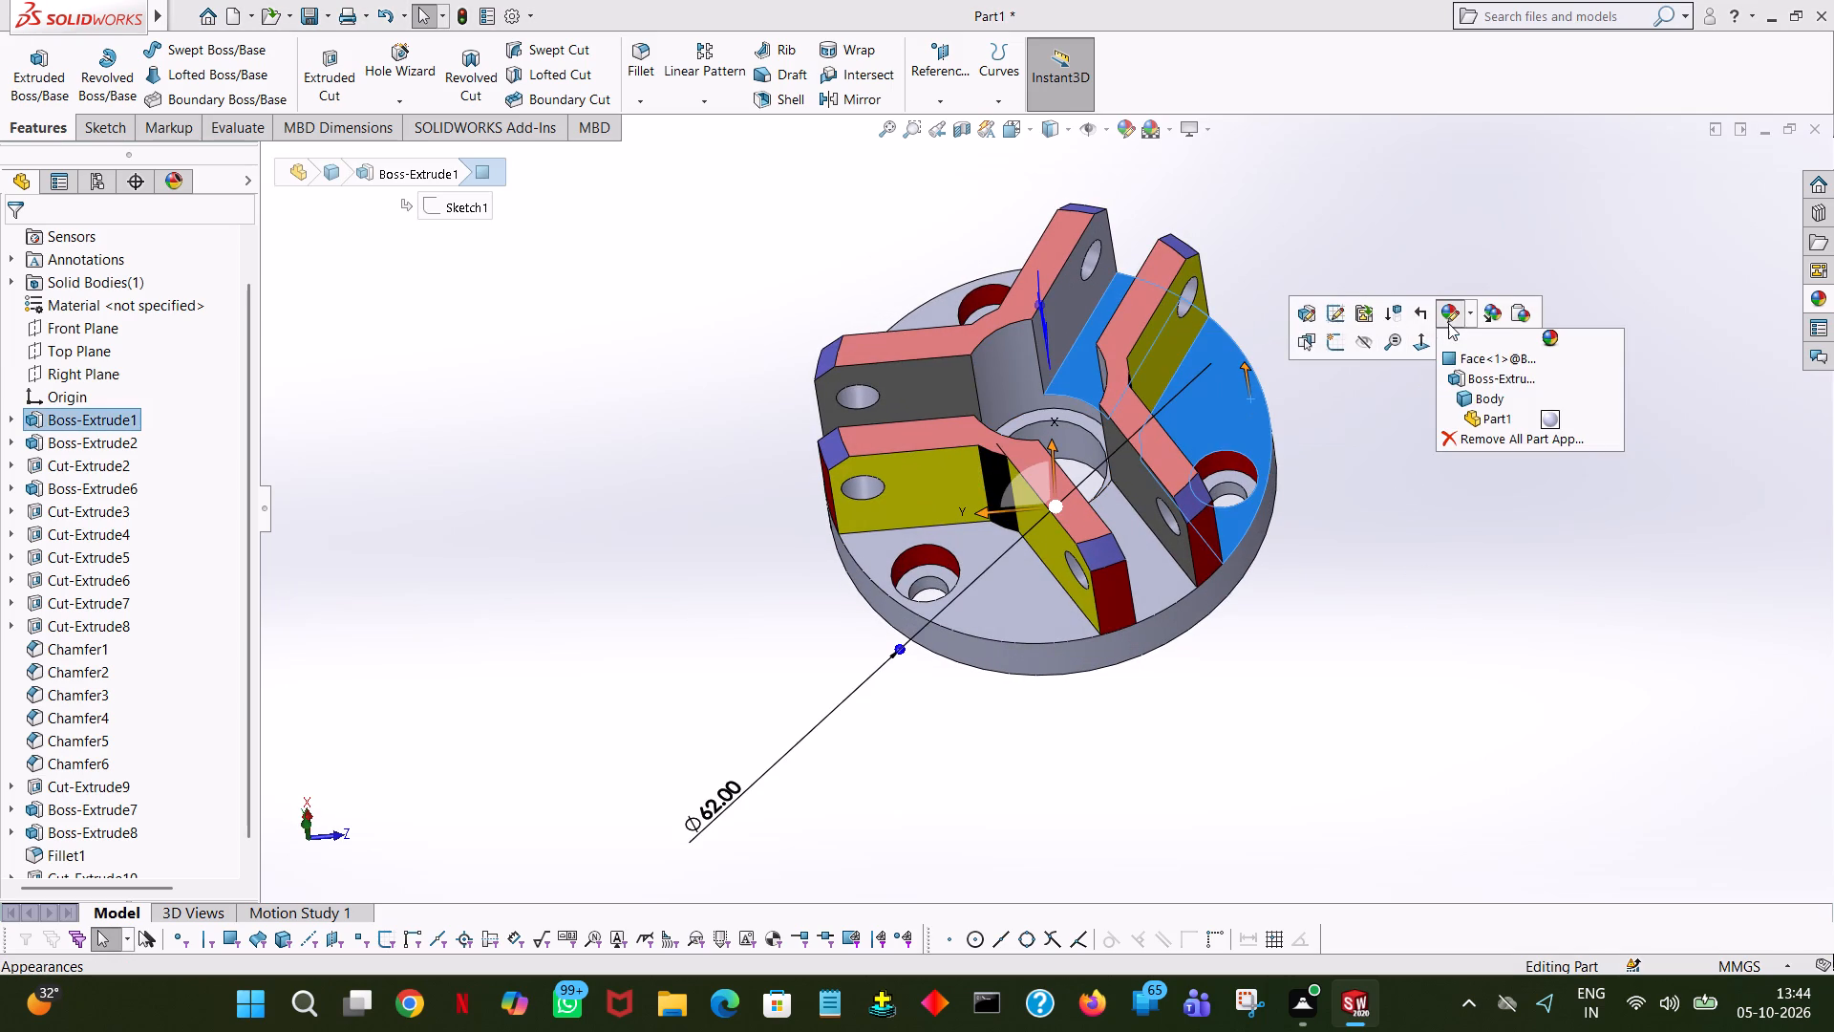
pyautogui.click(1461, 355)
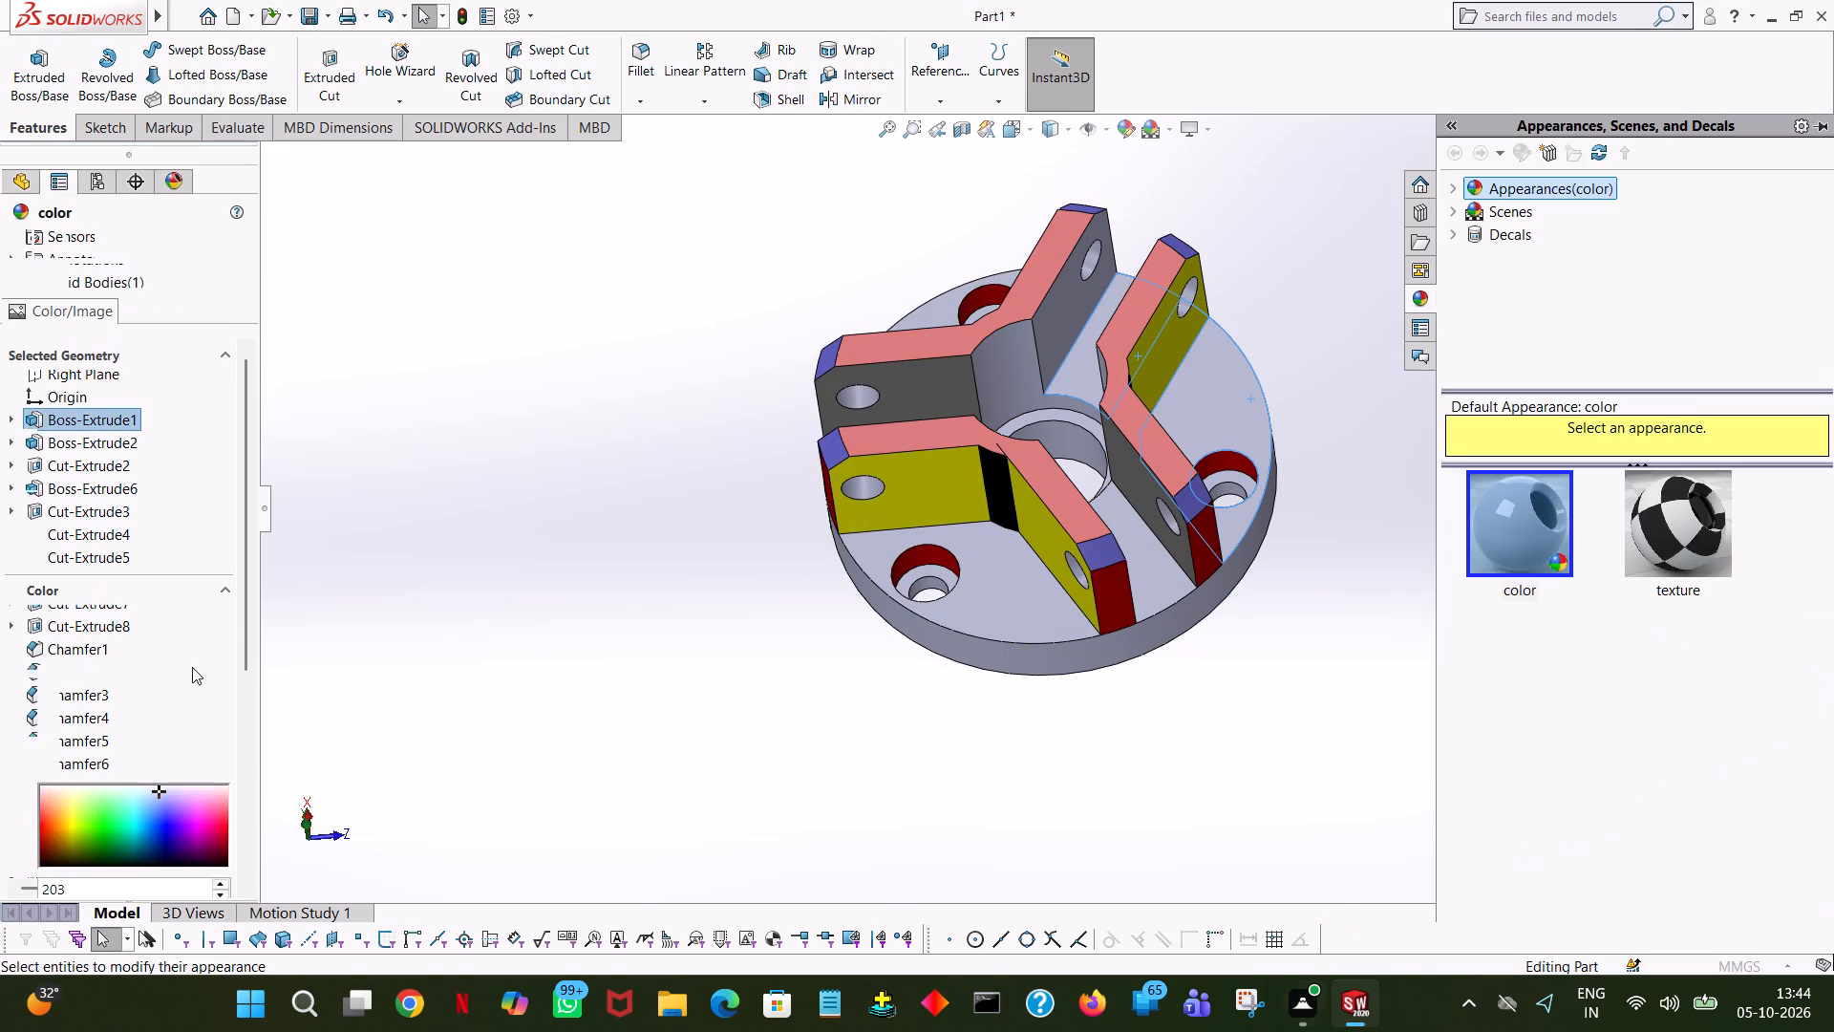
pyautogui.click(148, 736)
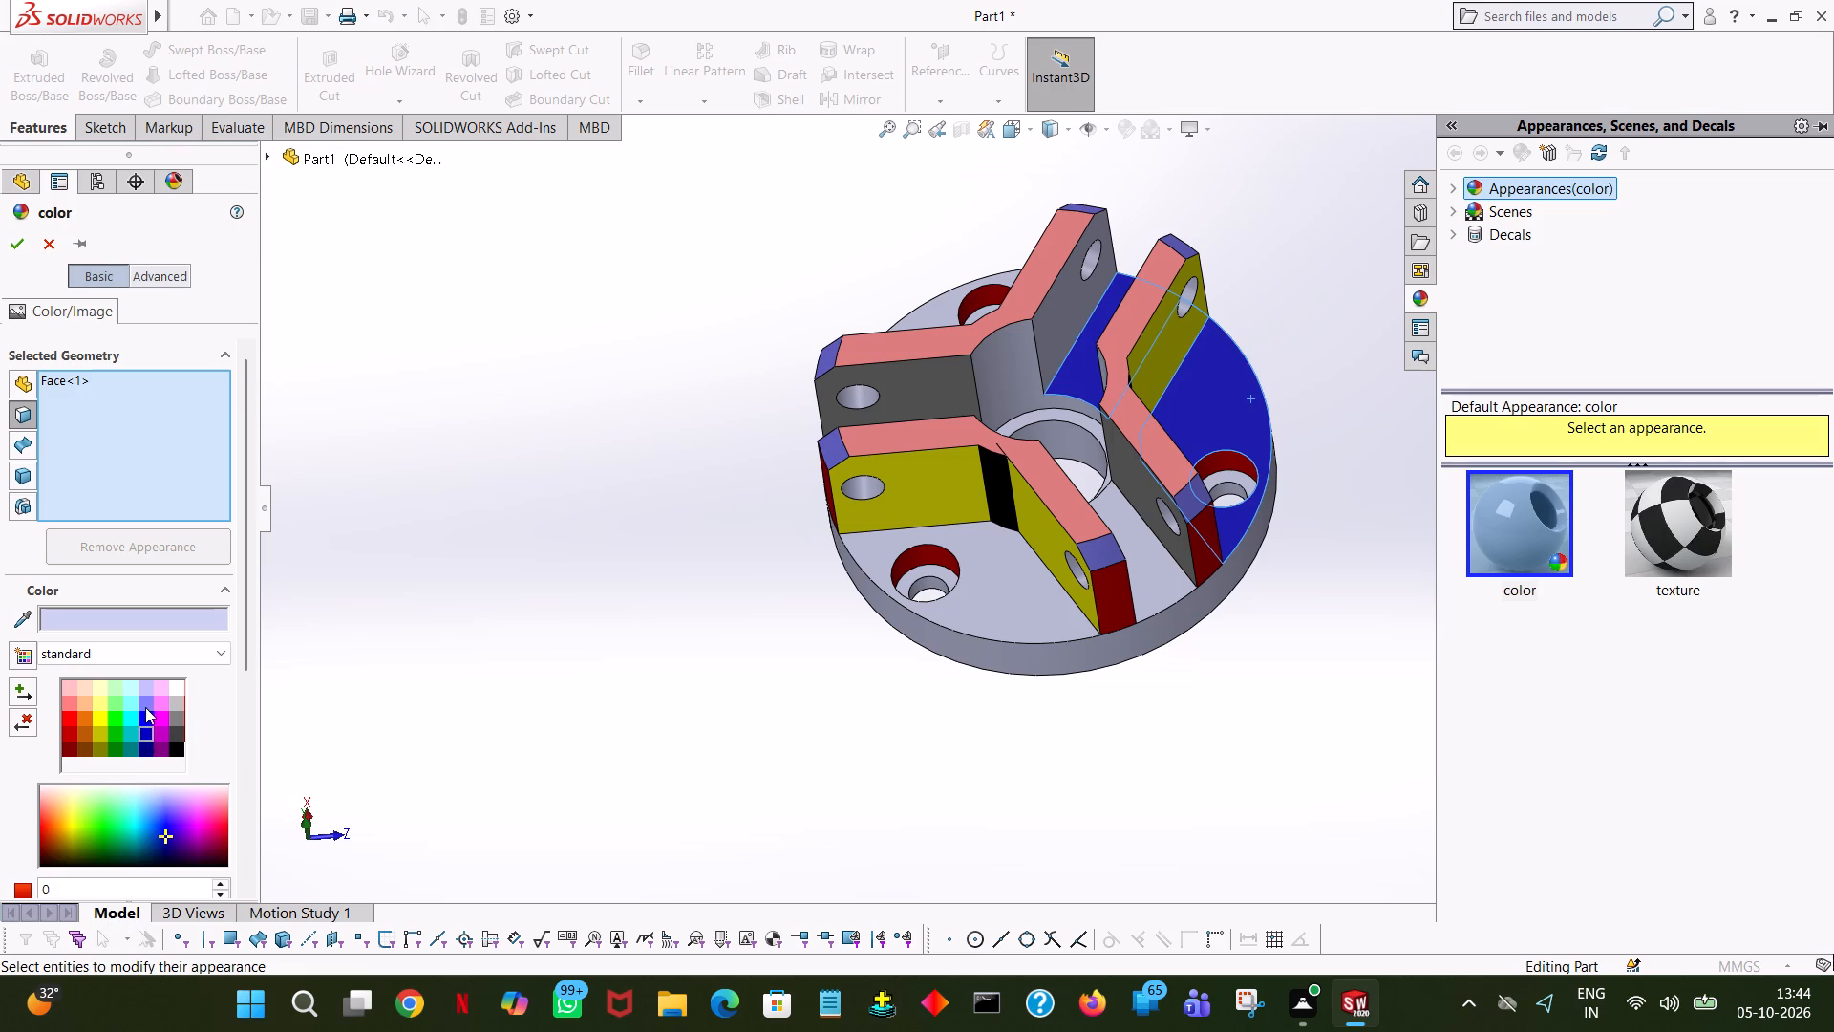
pyautogui.click(147, 703)
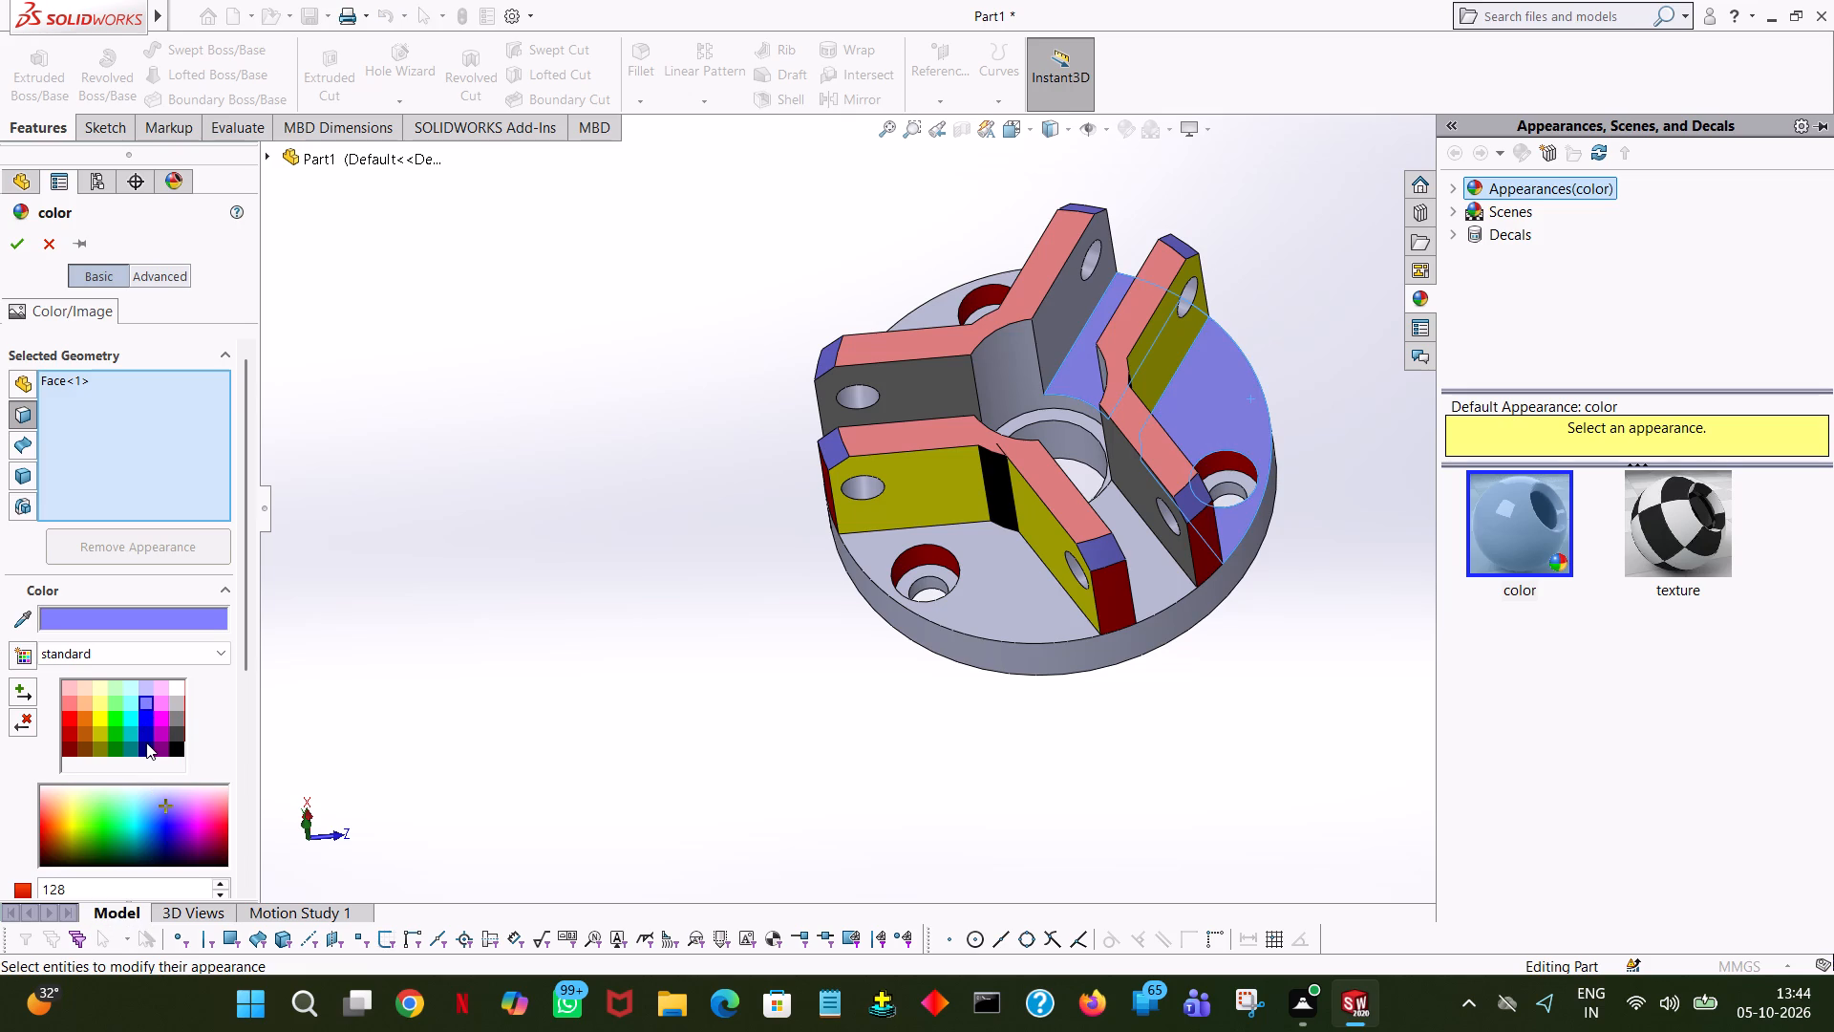
pyautogui.click(146, 742)
pyautogui.click(146, 747)
# Apply the navy blue colour also to the other two sections of the disc's upper face and accept the appearance.
pyautogui.moveTo(1045, 786); pyautogui.dragTo(1045, 876, button='middle')
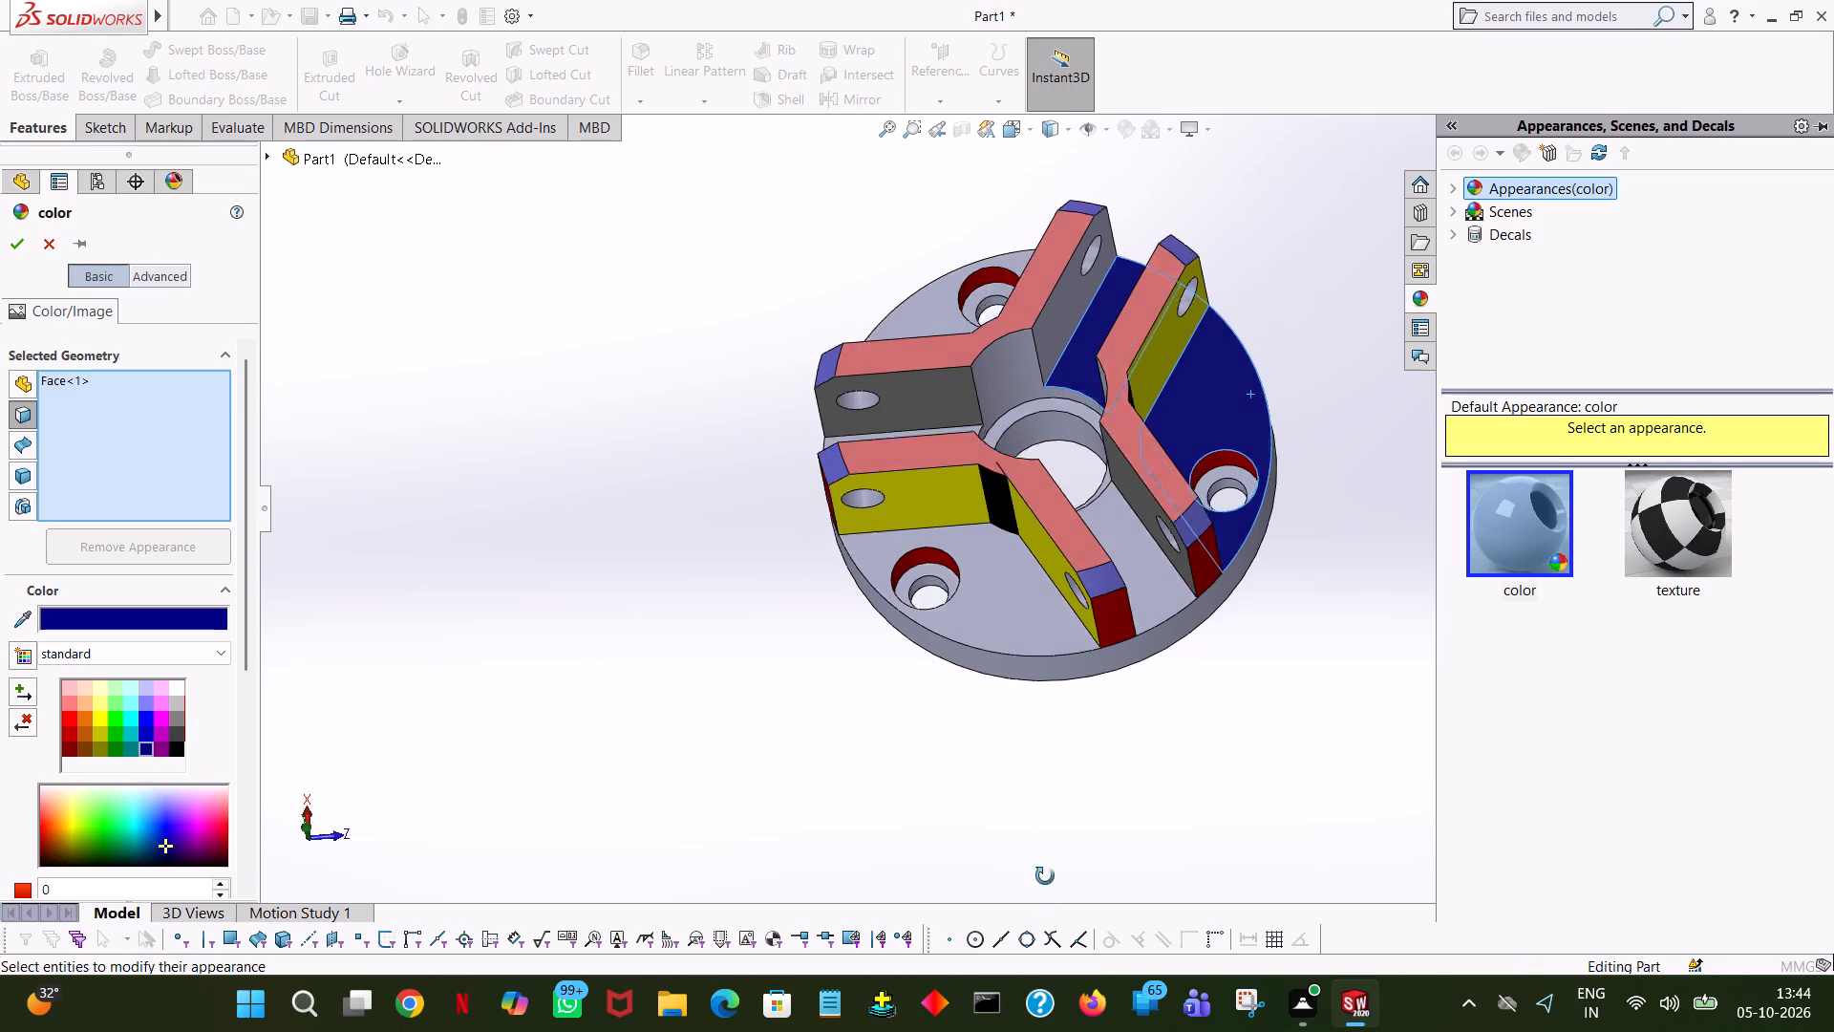
pyautogui.moveTo(1045, 876); pyautogui.dragTo(1031, 725, button='middle')
pyautogui.click(1047, 589)
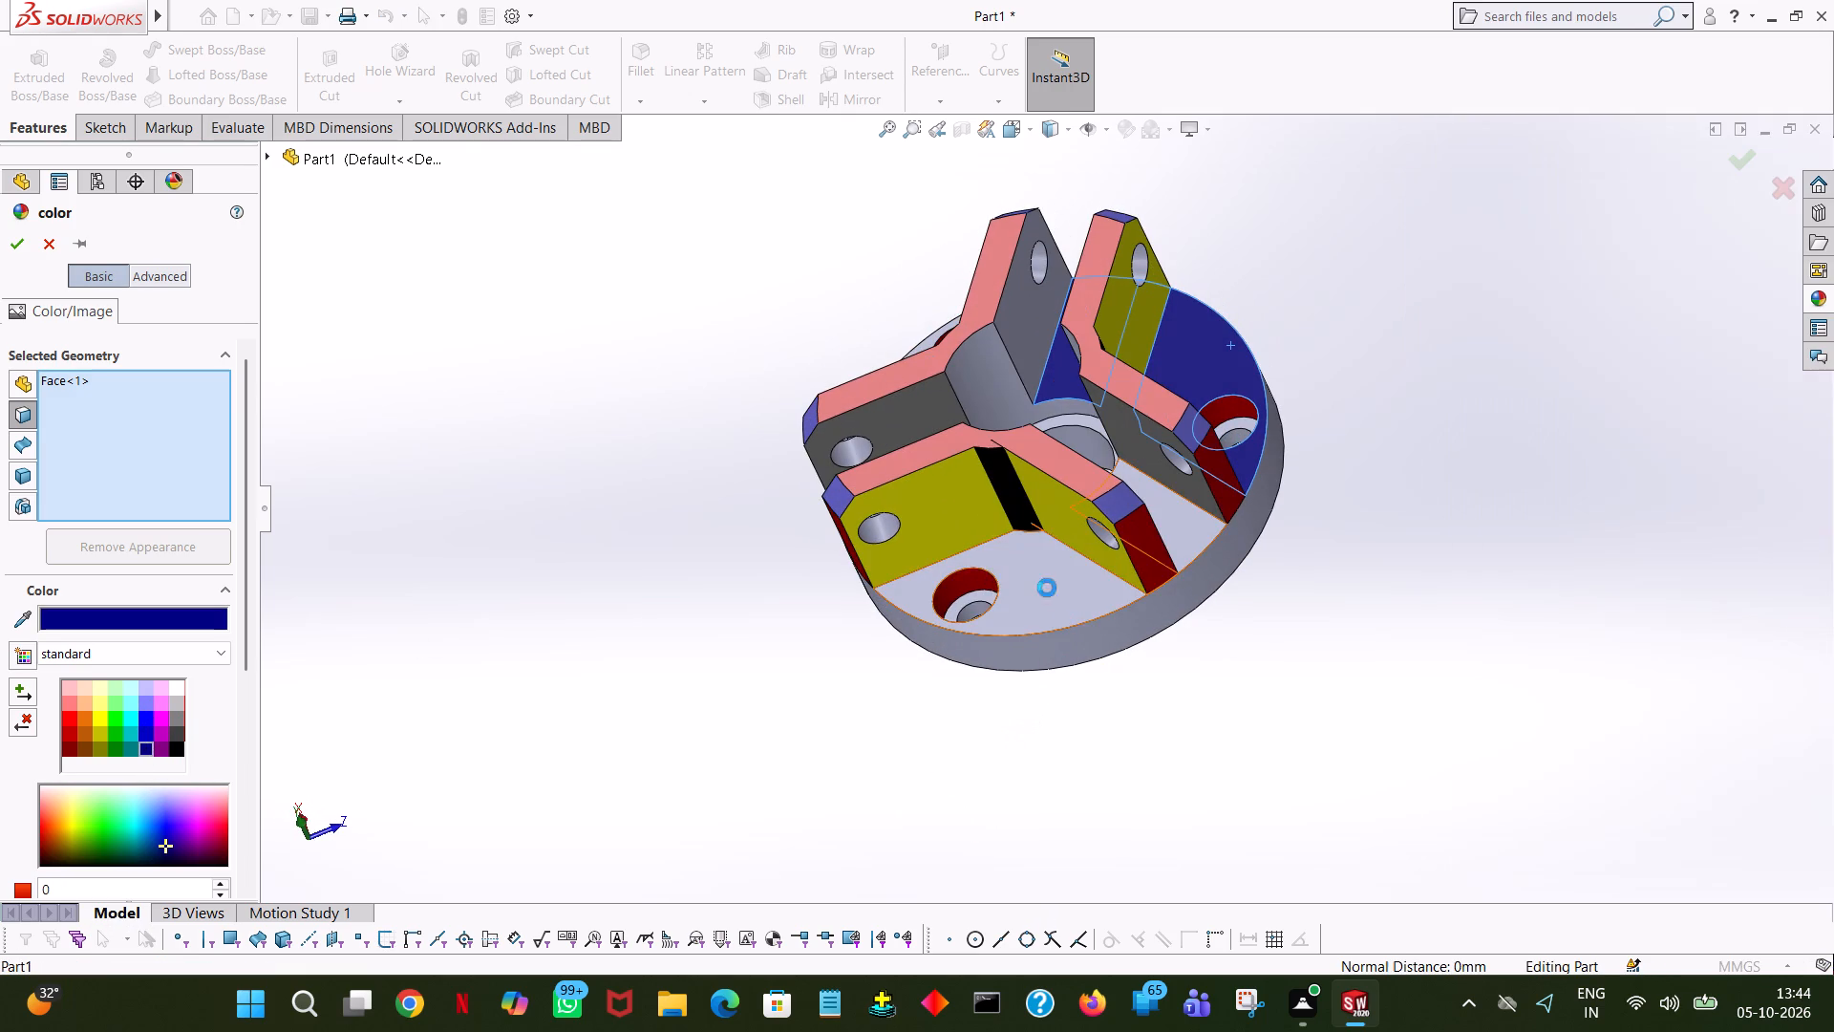
pyautogui.moveTo(1105, 621); pyautogui.dragTo(1215, 860, button='middle')
pyautogui.click(861, 389)
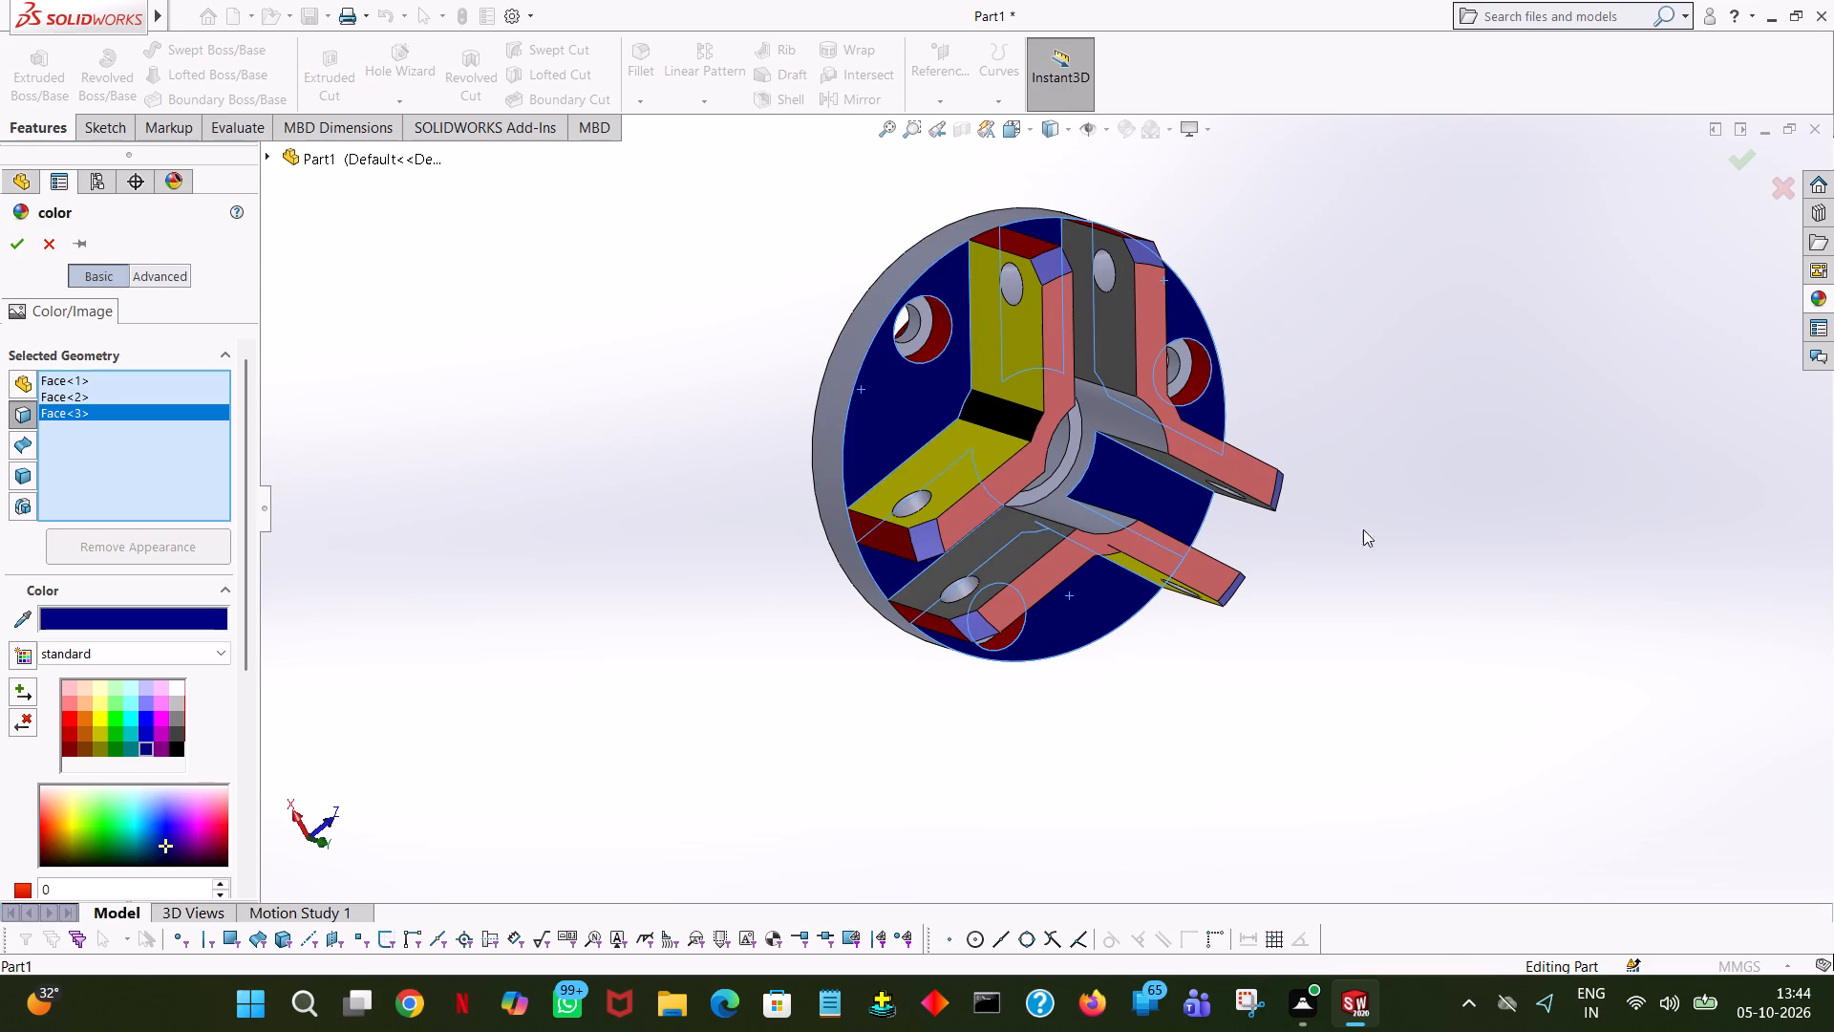
pyautogui.moveTo(1351, 535); pyautogui.dragTo(1186, 203, button='middle')
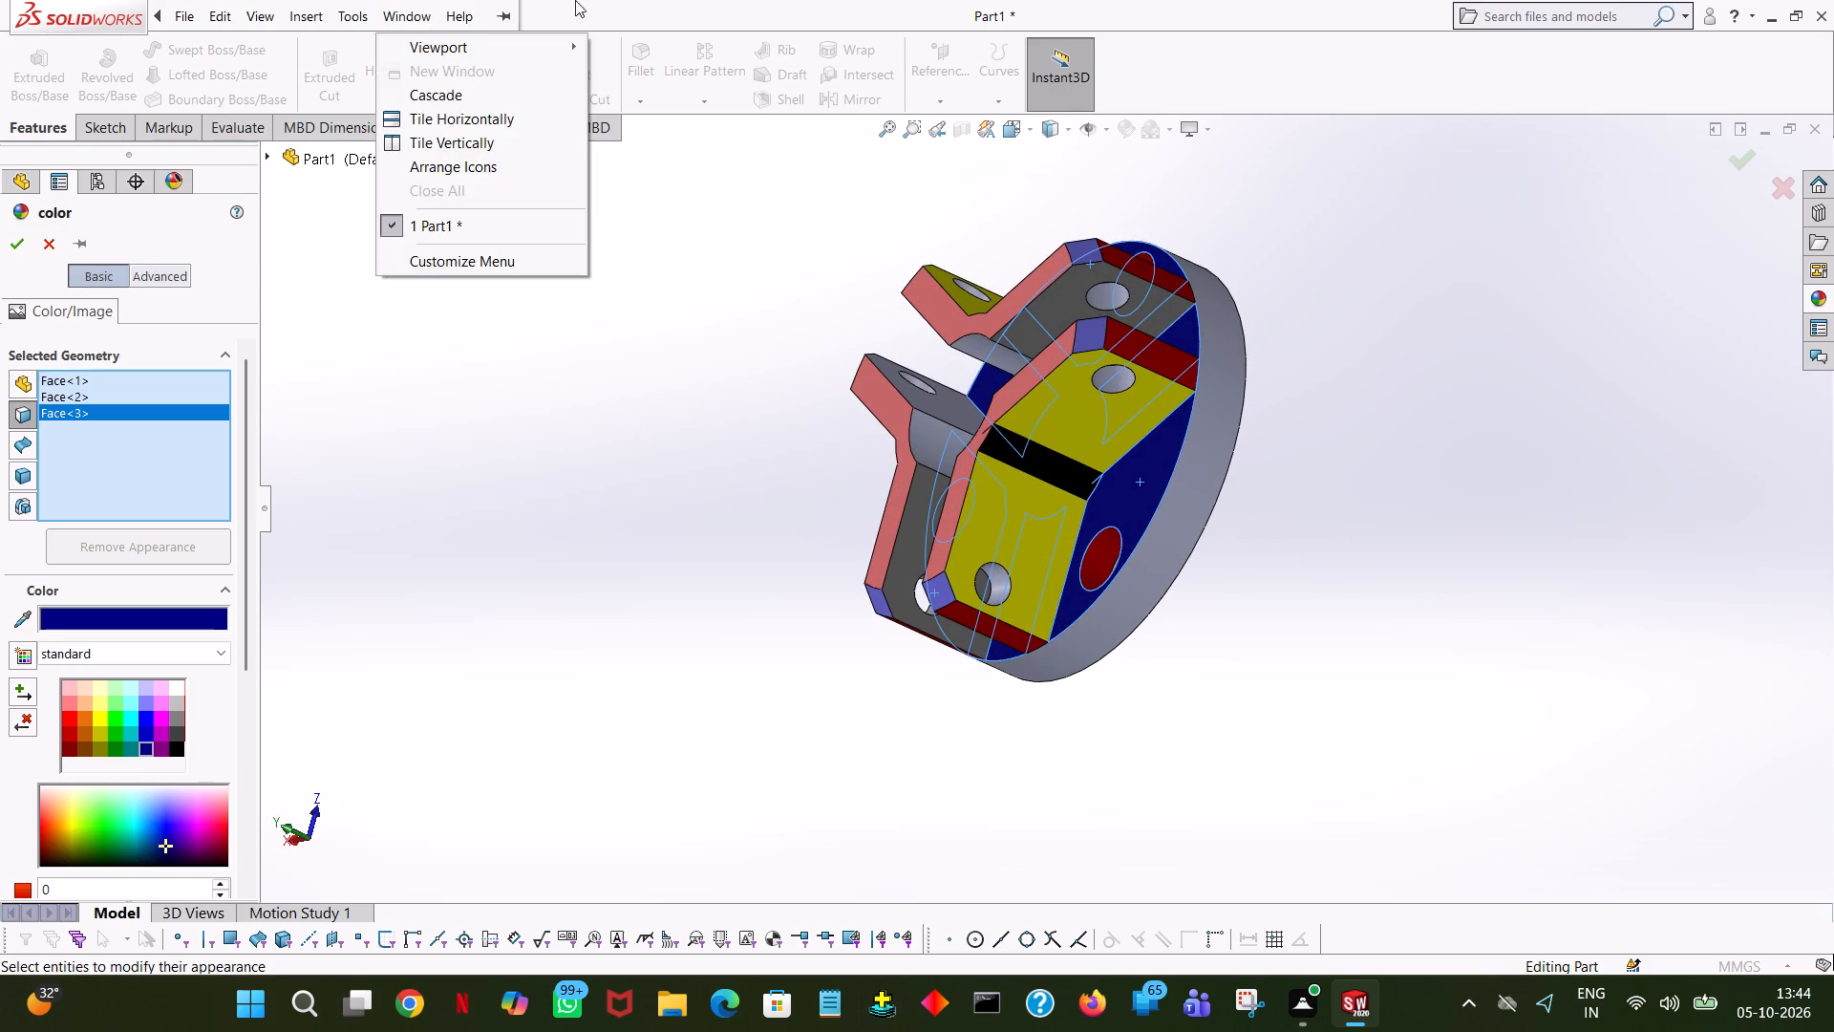
pyautogui.click(15, 230)
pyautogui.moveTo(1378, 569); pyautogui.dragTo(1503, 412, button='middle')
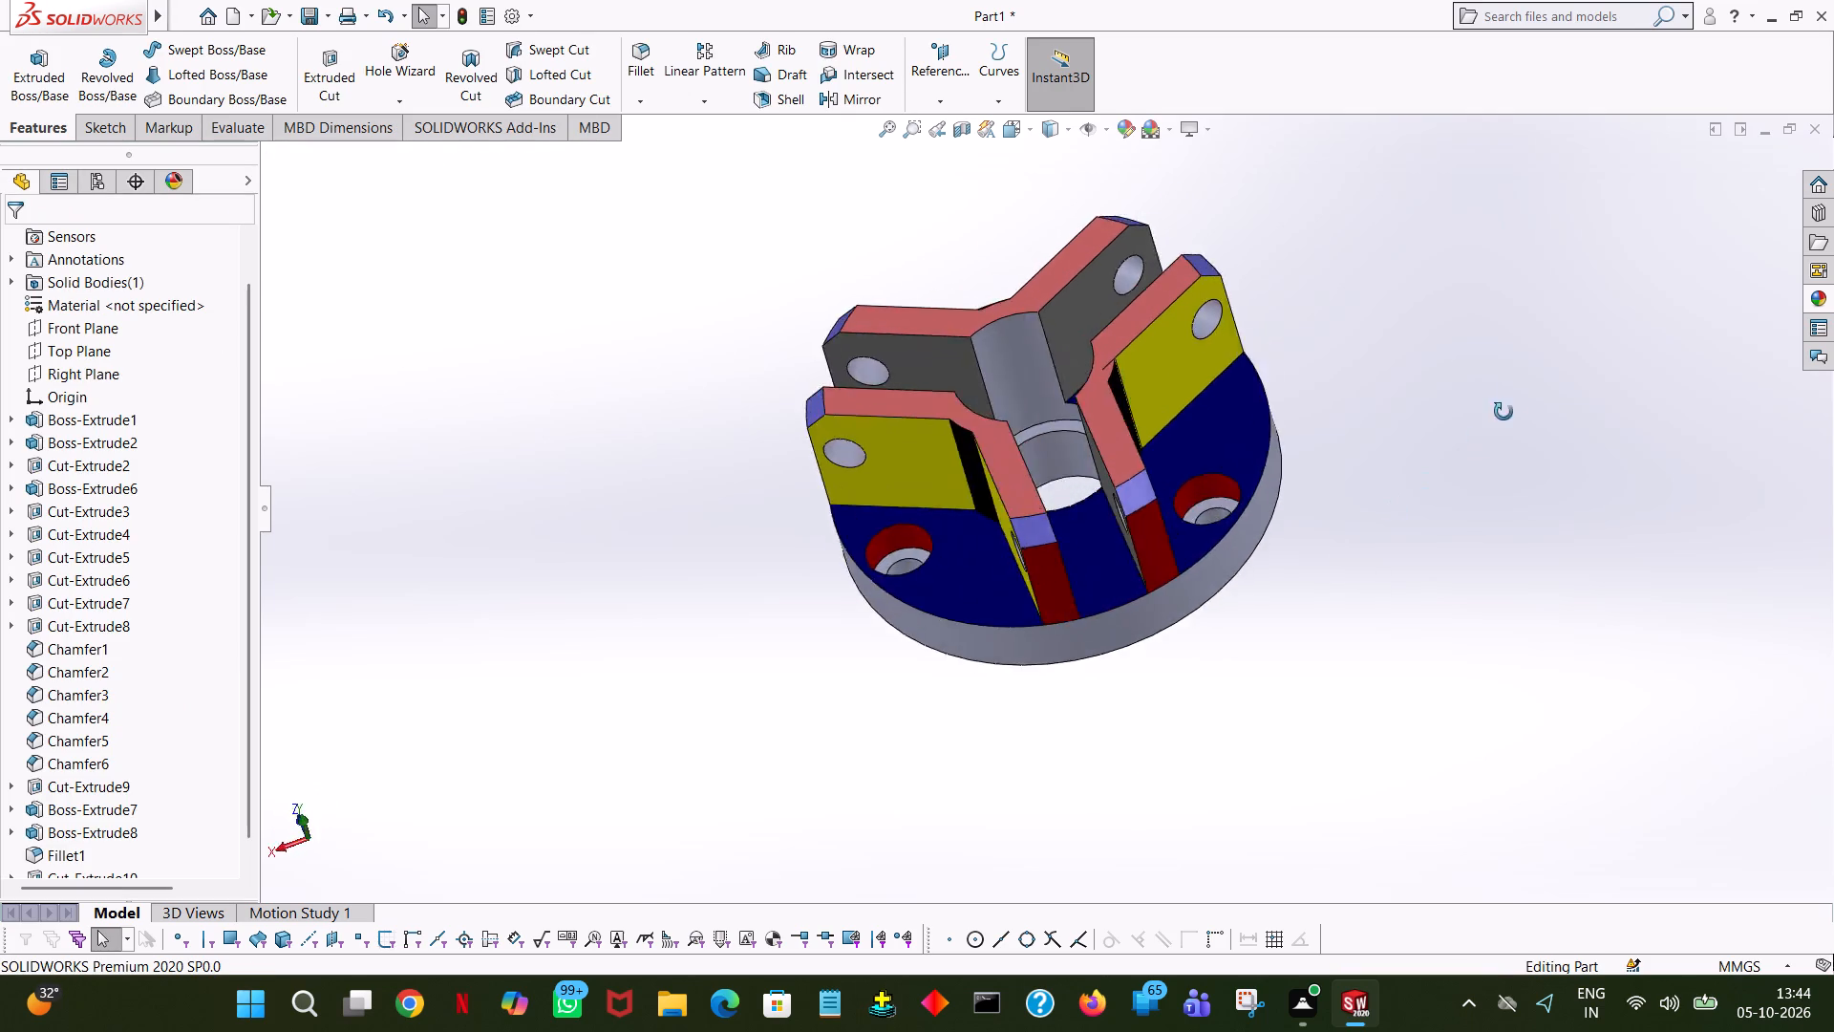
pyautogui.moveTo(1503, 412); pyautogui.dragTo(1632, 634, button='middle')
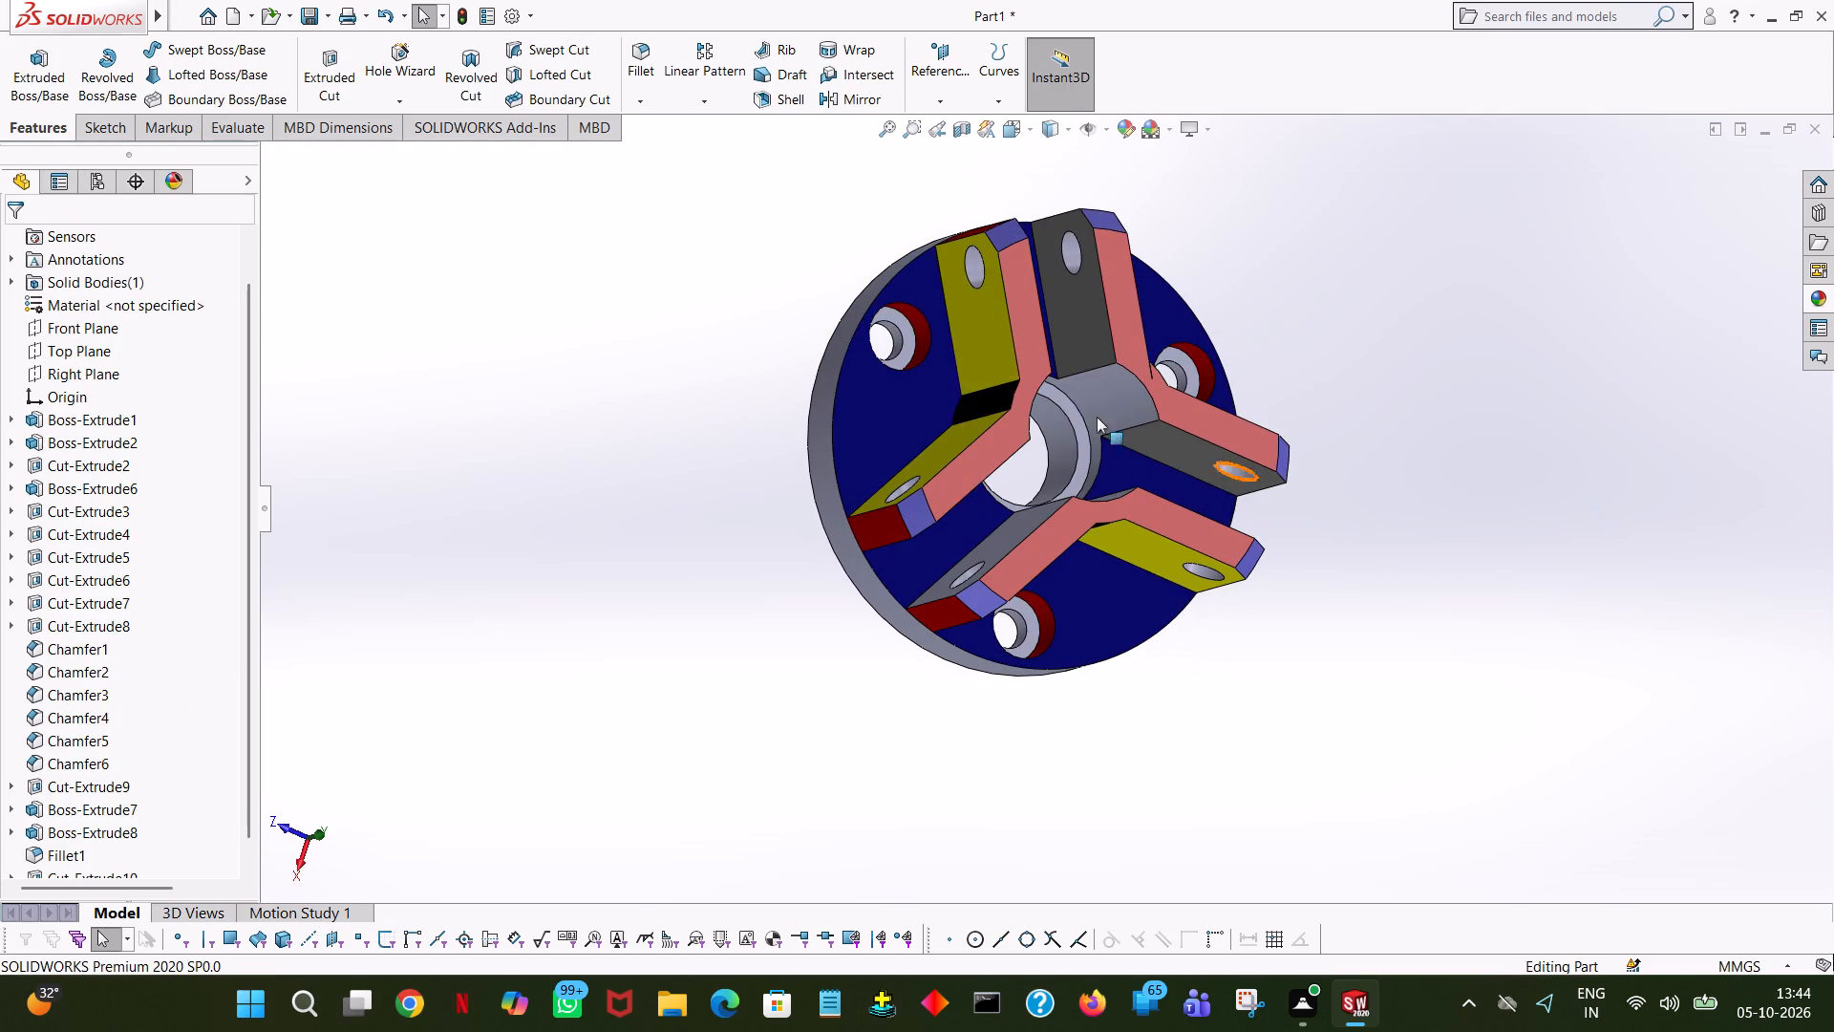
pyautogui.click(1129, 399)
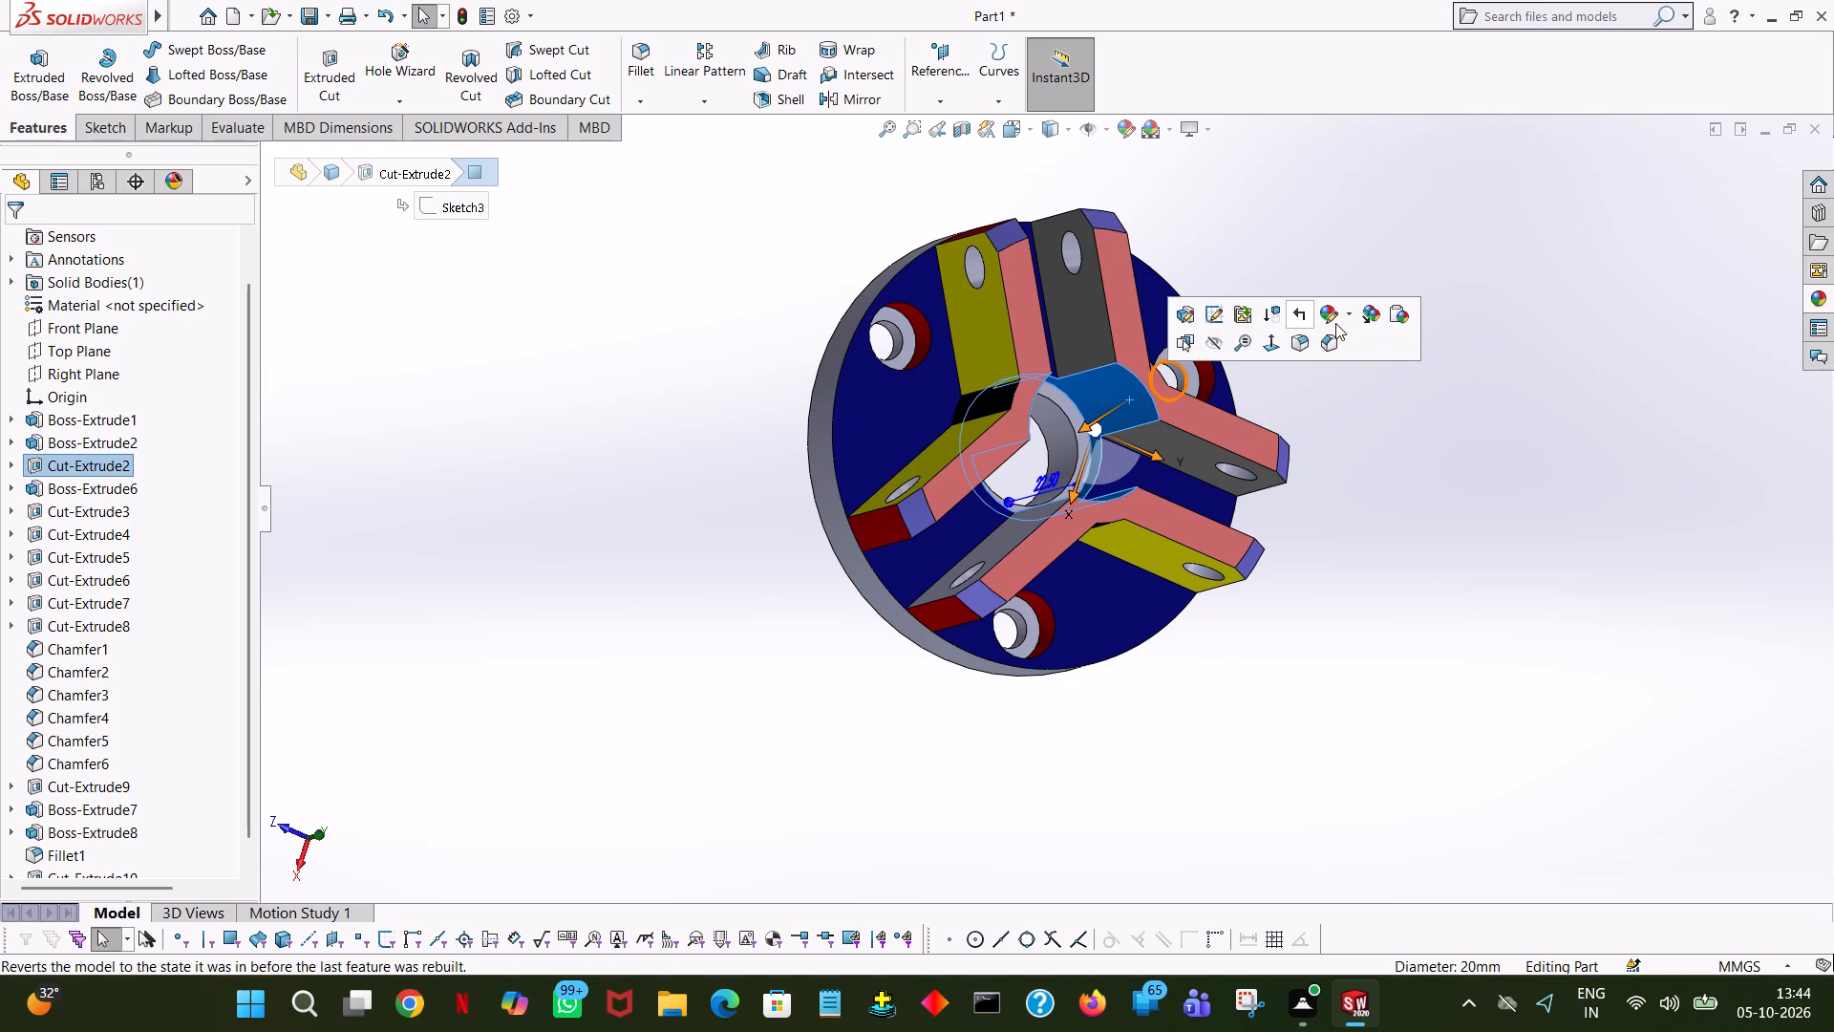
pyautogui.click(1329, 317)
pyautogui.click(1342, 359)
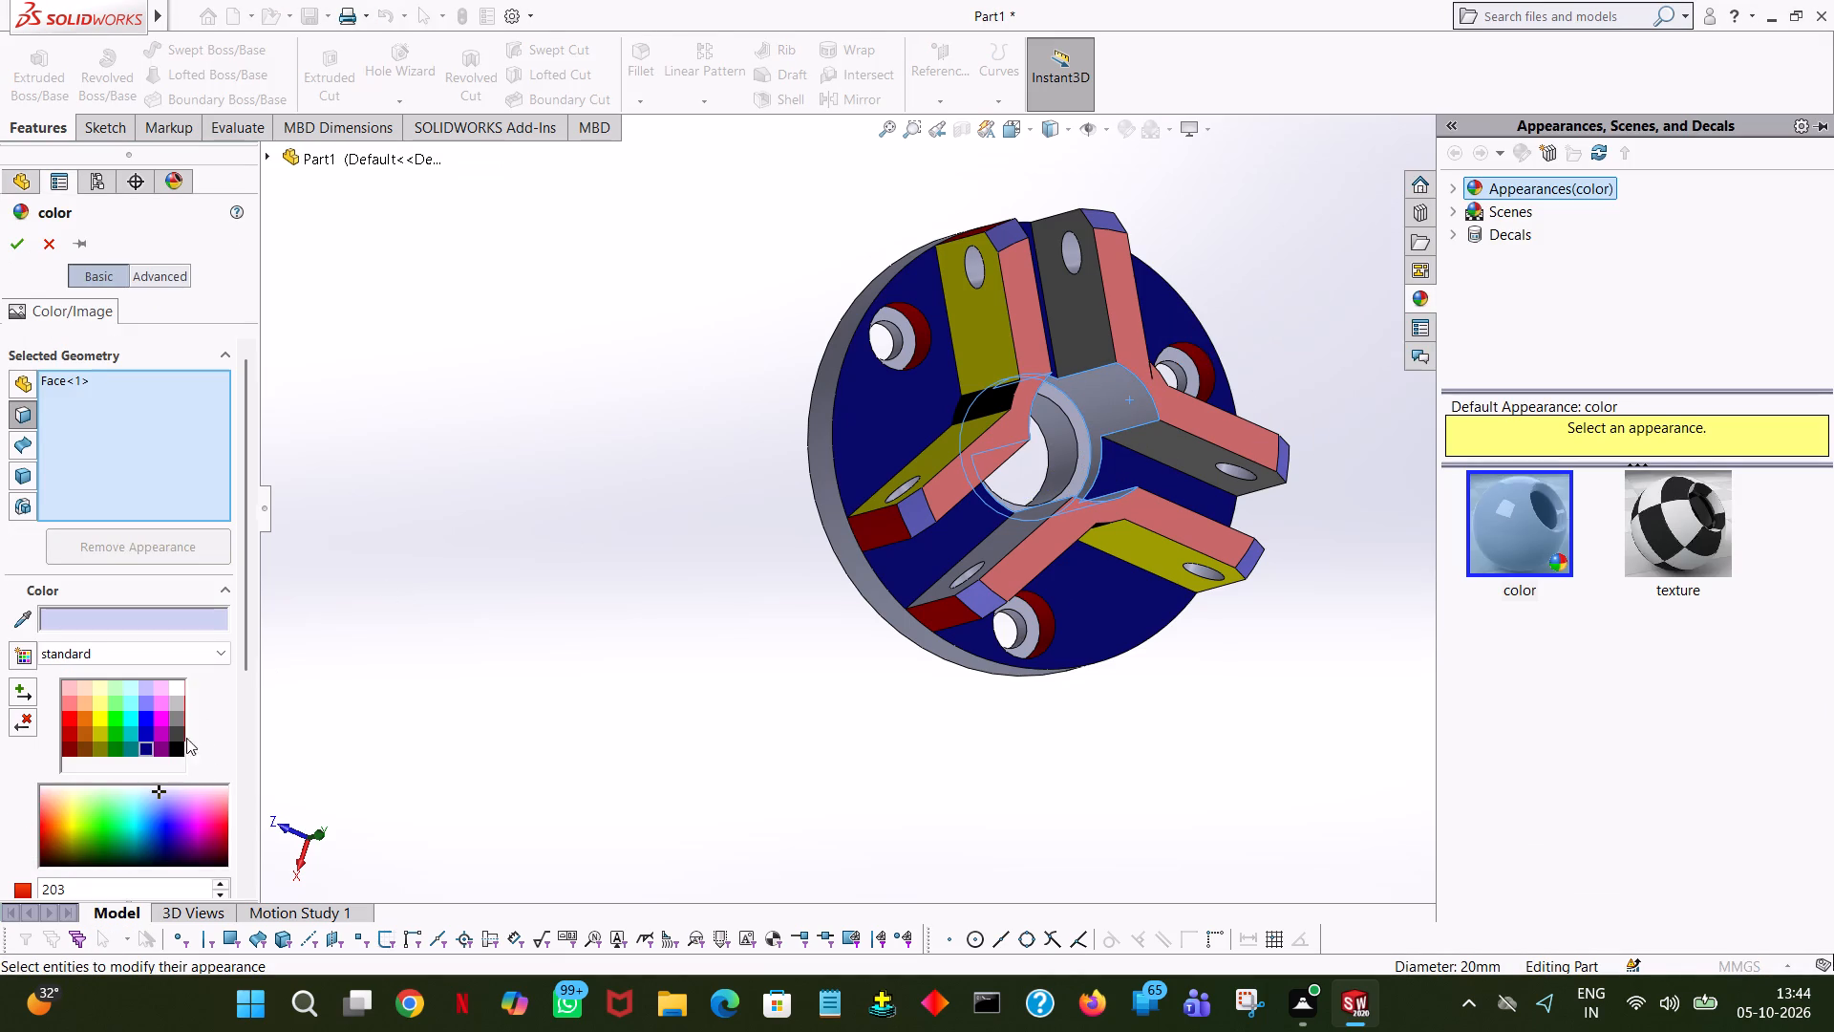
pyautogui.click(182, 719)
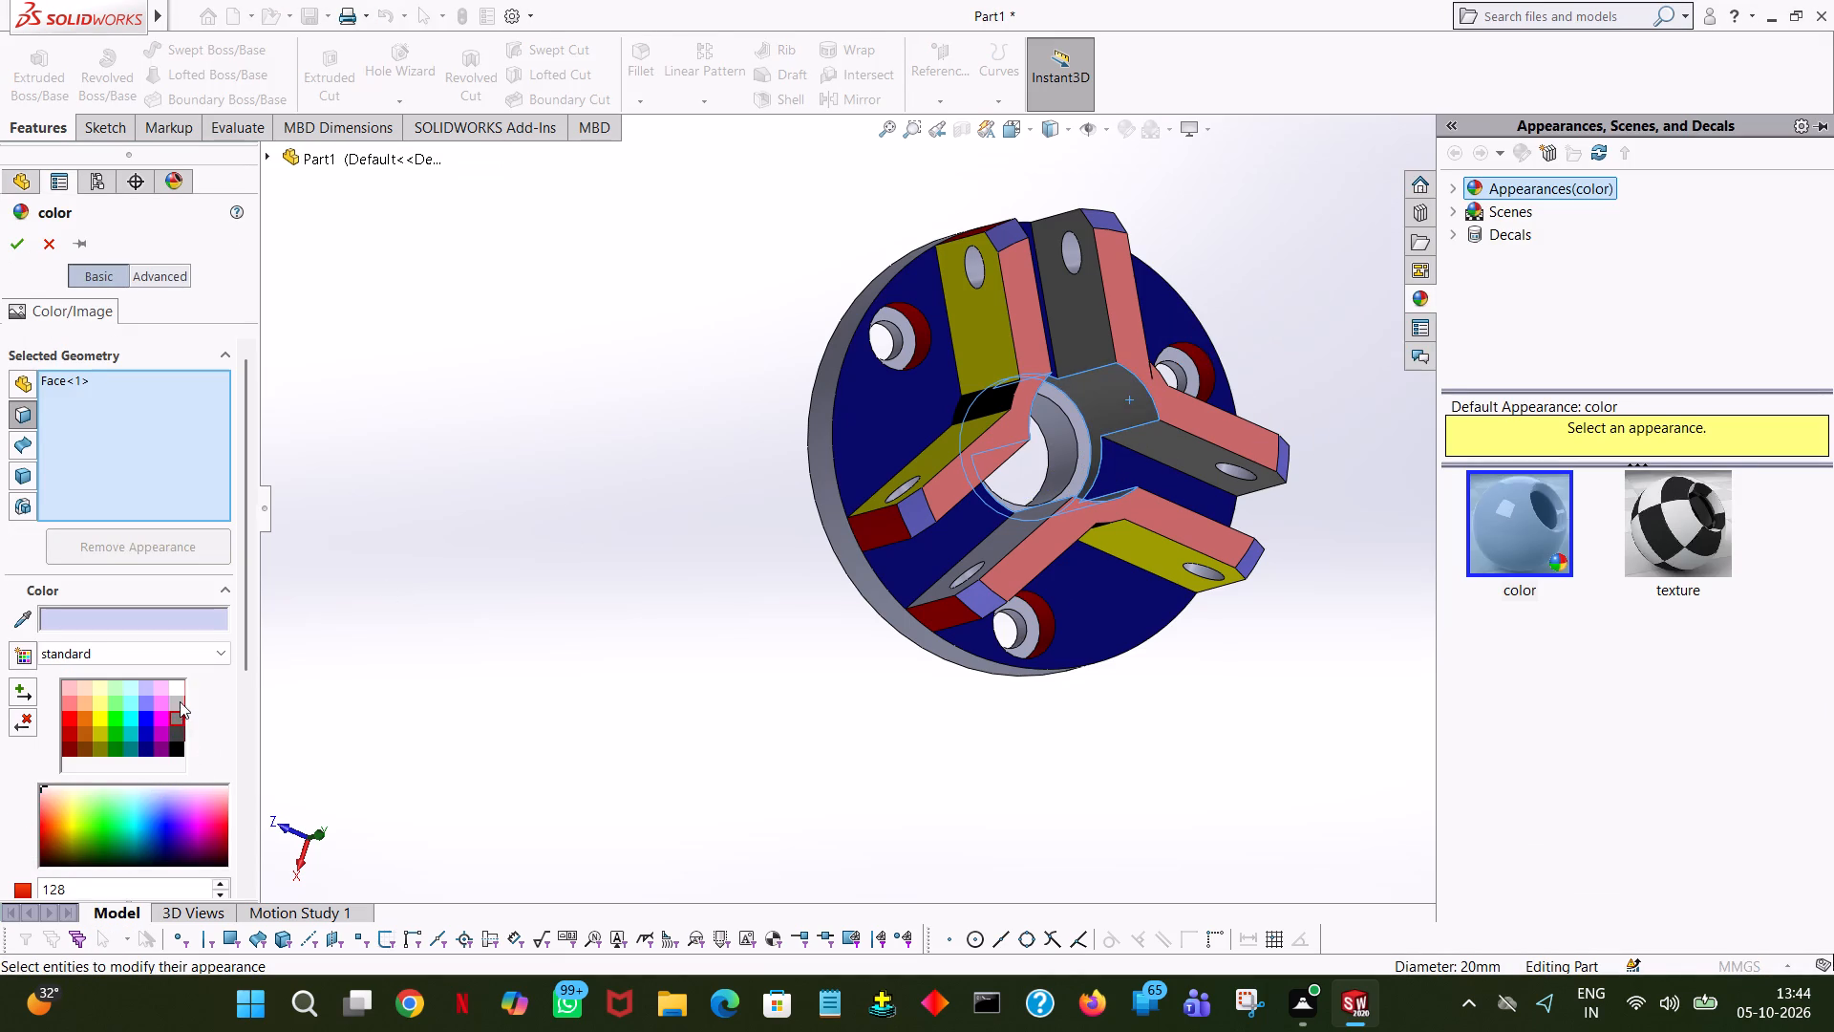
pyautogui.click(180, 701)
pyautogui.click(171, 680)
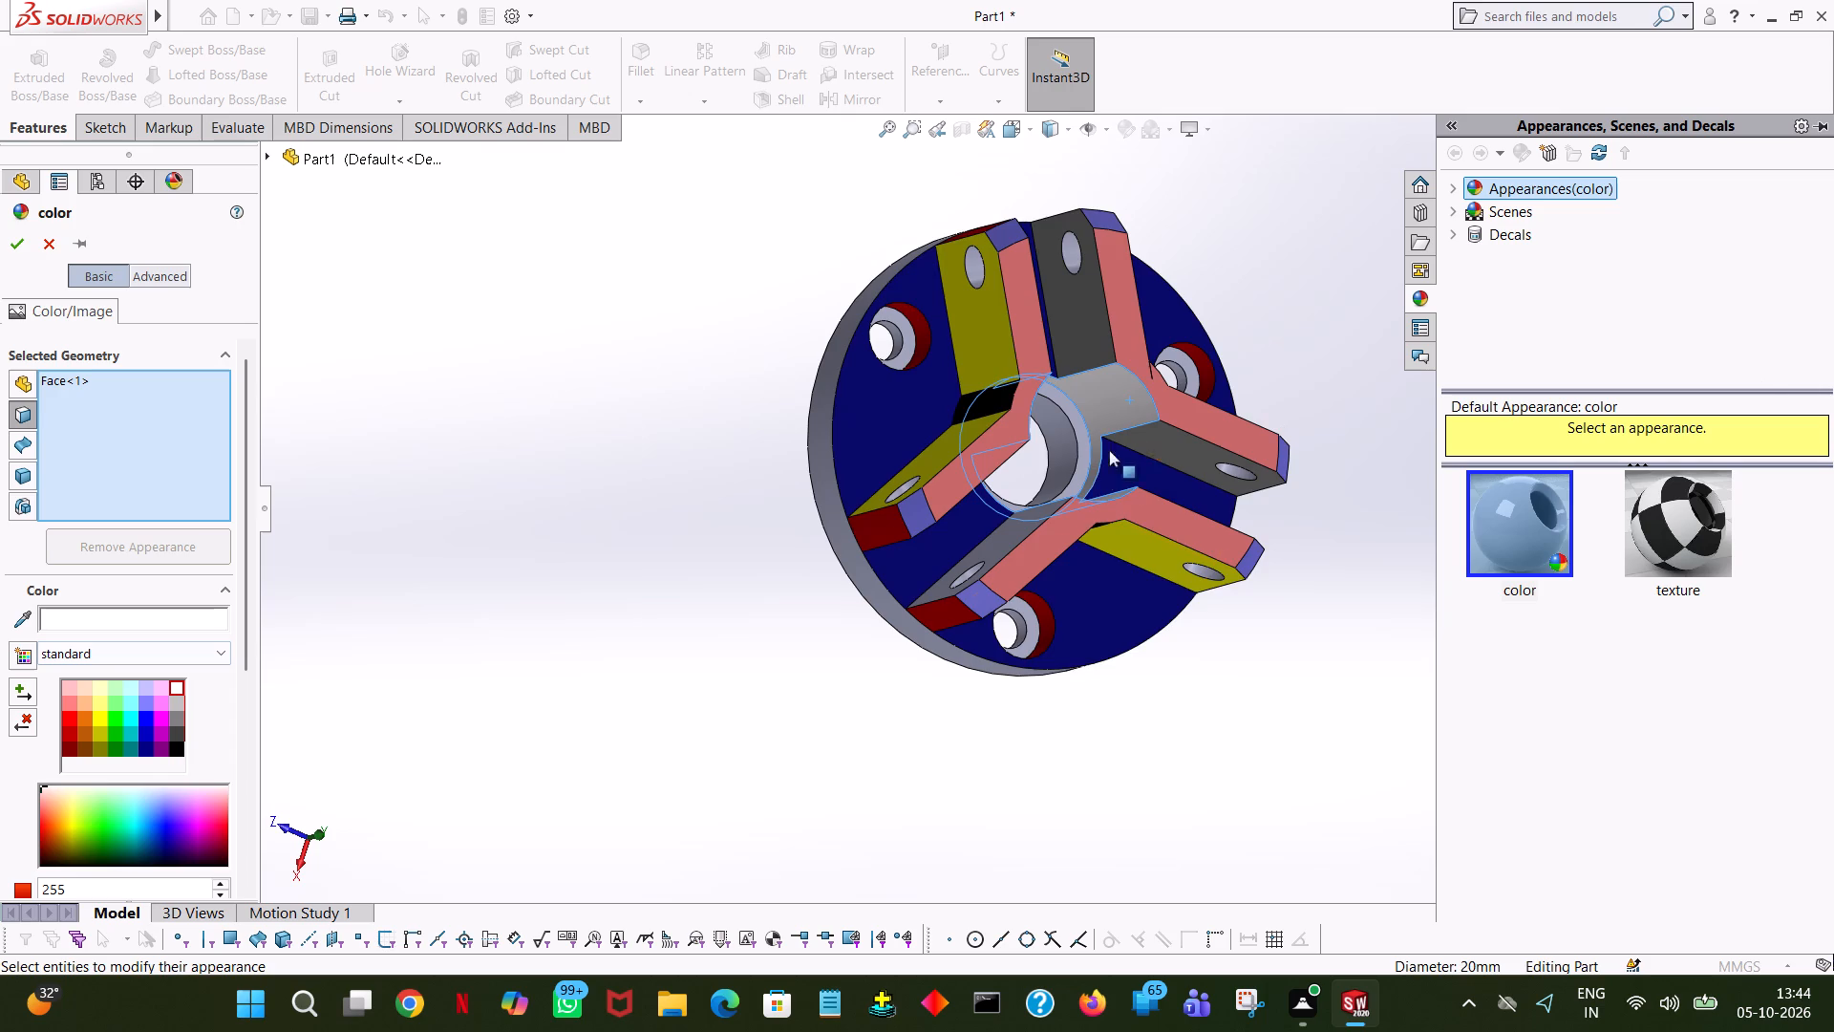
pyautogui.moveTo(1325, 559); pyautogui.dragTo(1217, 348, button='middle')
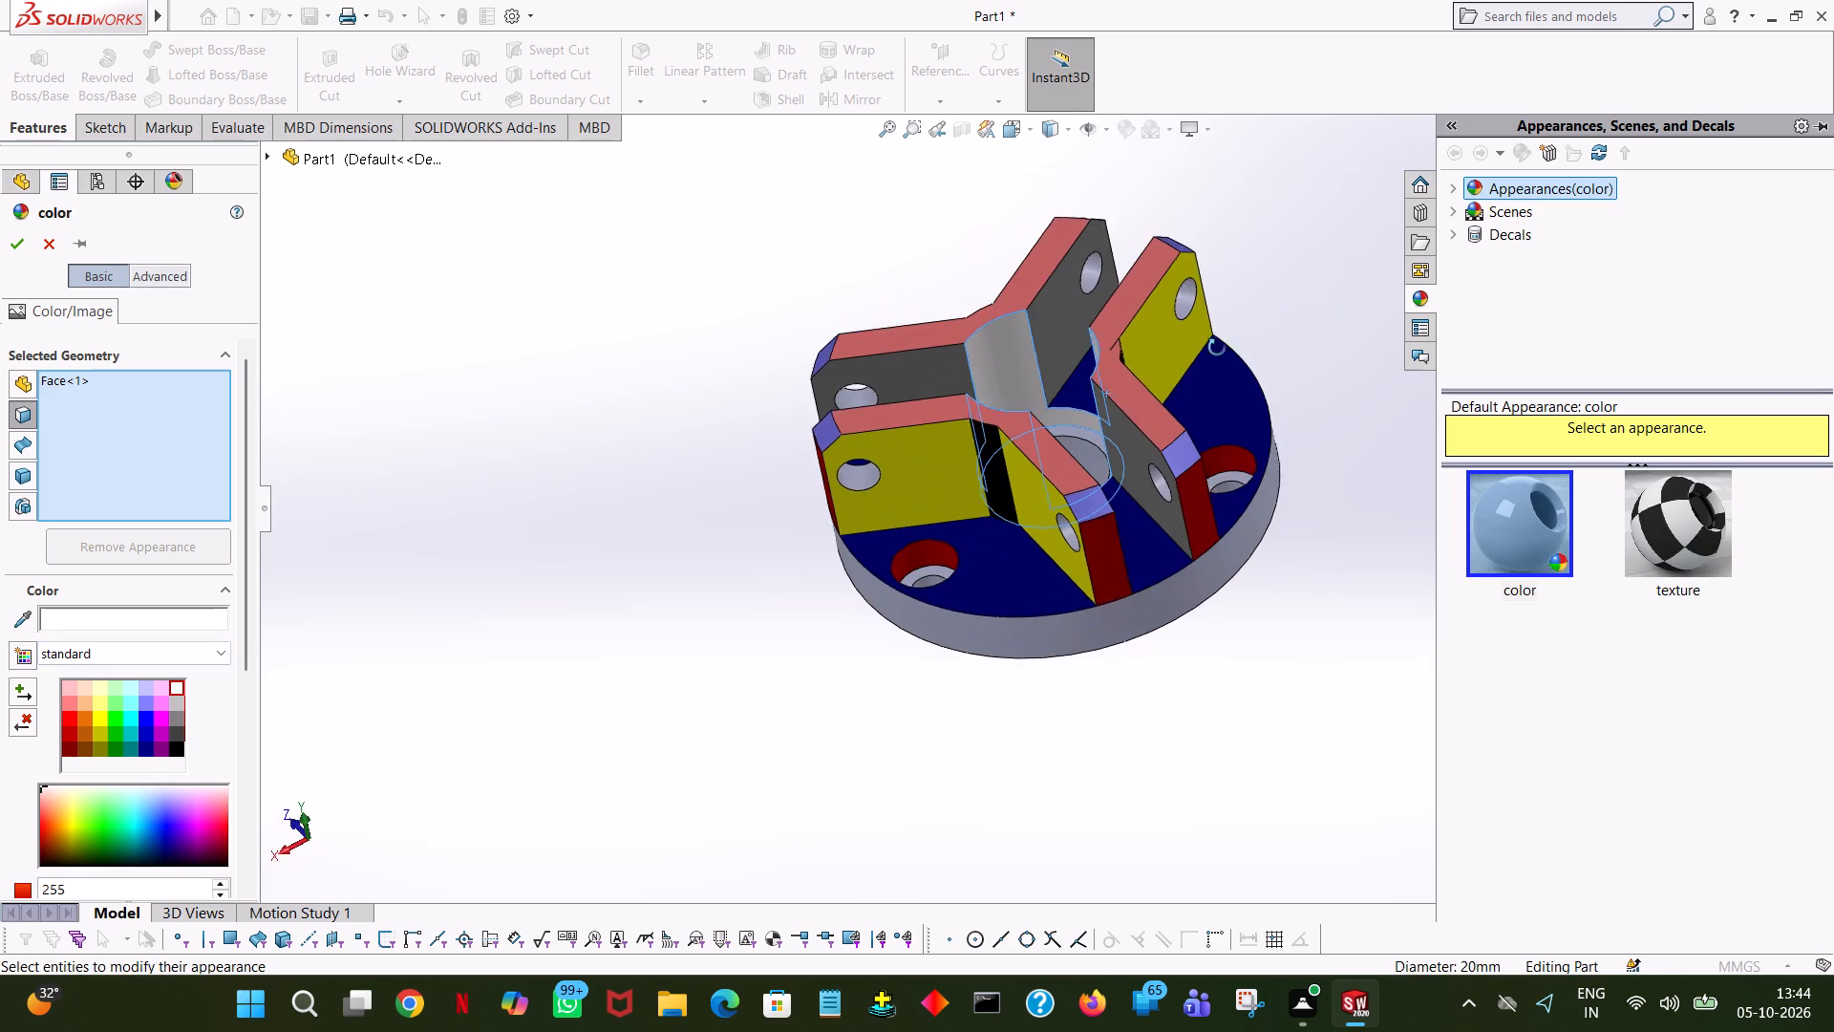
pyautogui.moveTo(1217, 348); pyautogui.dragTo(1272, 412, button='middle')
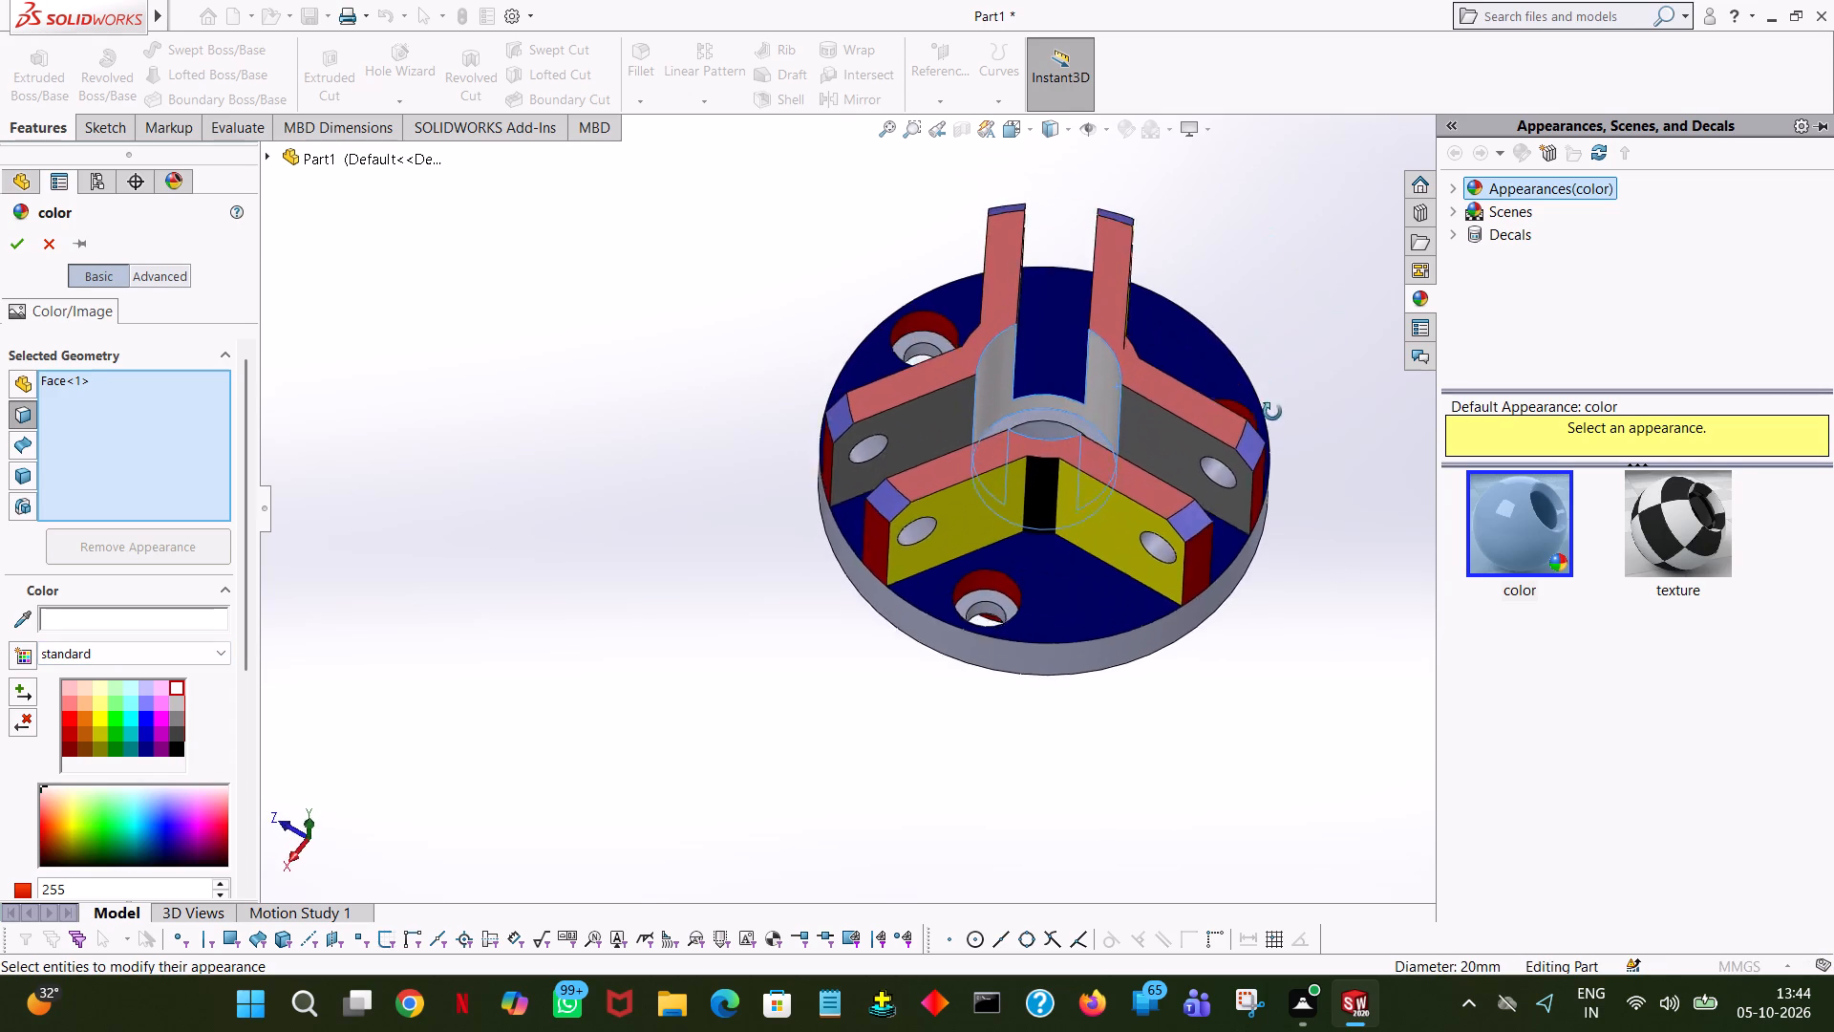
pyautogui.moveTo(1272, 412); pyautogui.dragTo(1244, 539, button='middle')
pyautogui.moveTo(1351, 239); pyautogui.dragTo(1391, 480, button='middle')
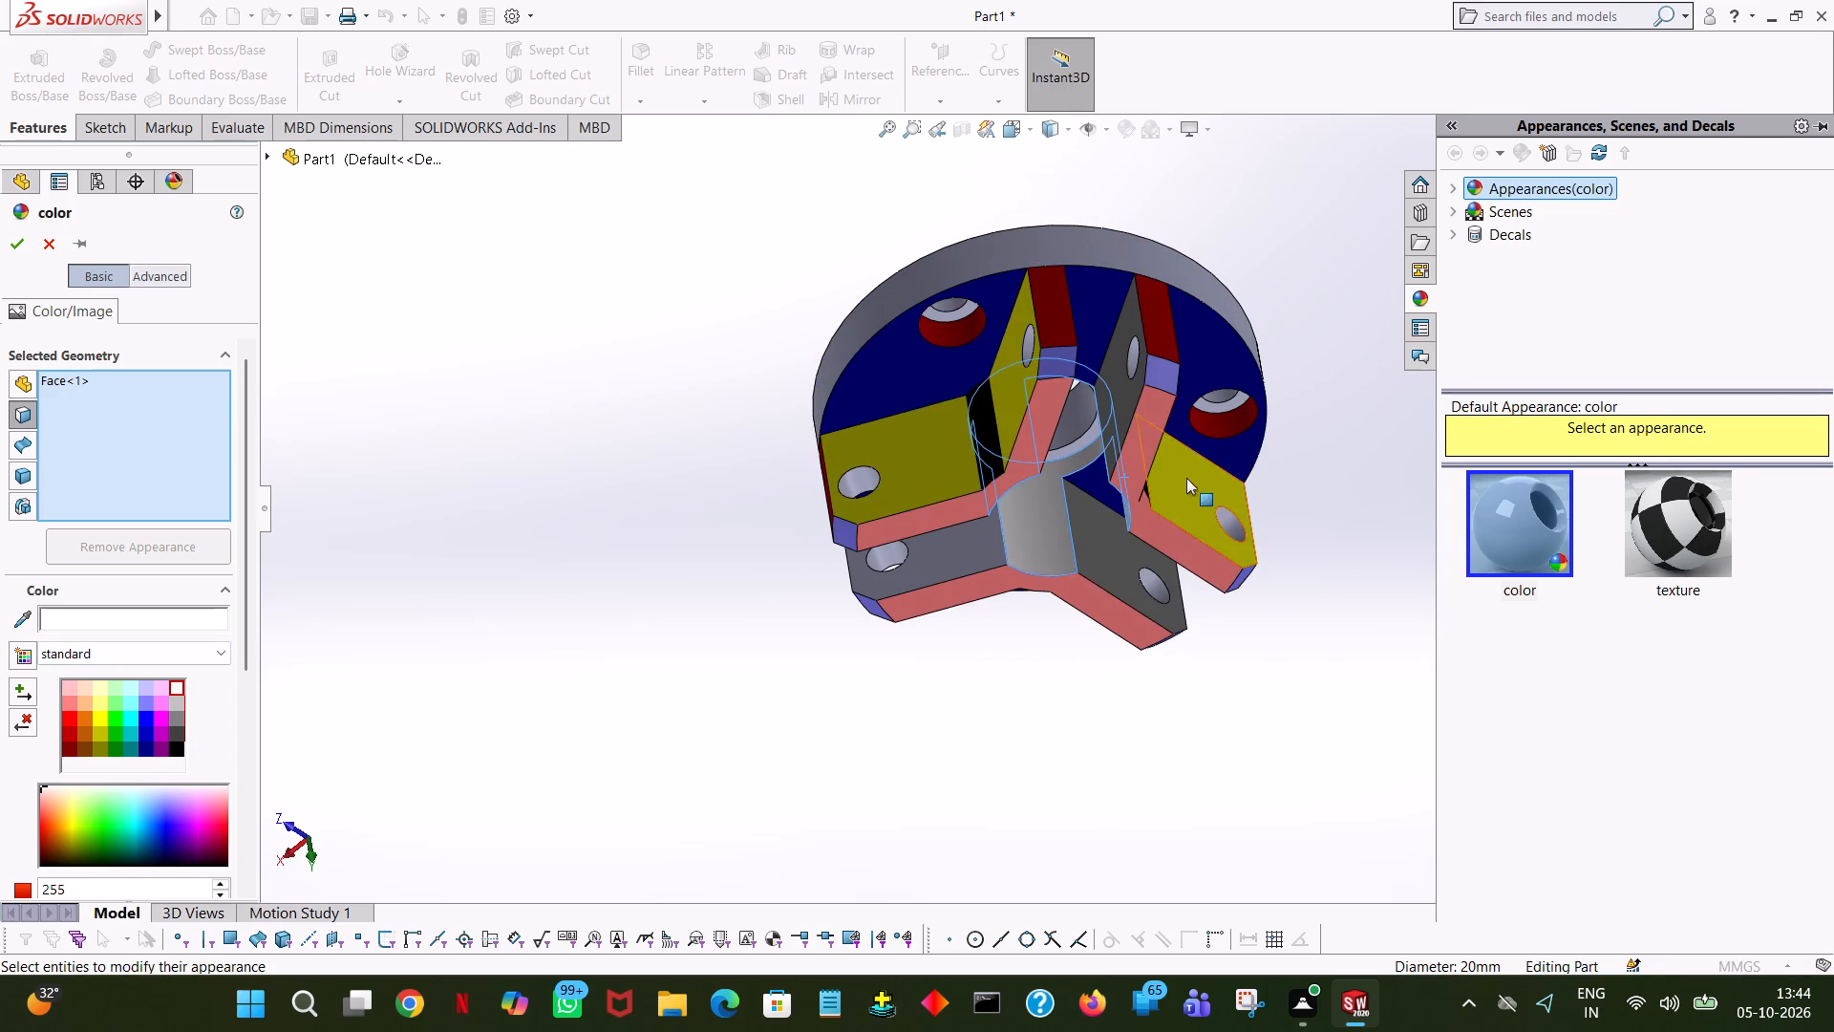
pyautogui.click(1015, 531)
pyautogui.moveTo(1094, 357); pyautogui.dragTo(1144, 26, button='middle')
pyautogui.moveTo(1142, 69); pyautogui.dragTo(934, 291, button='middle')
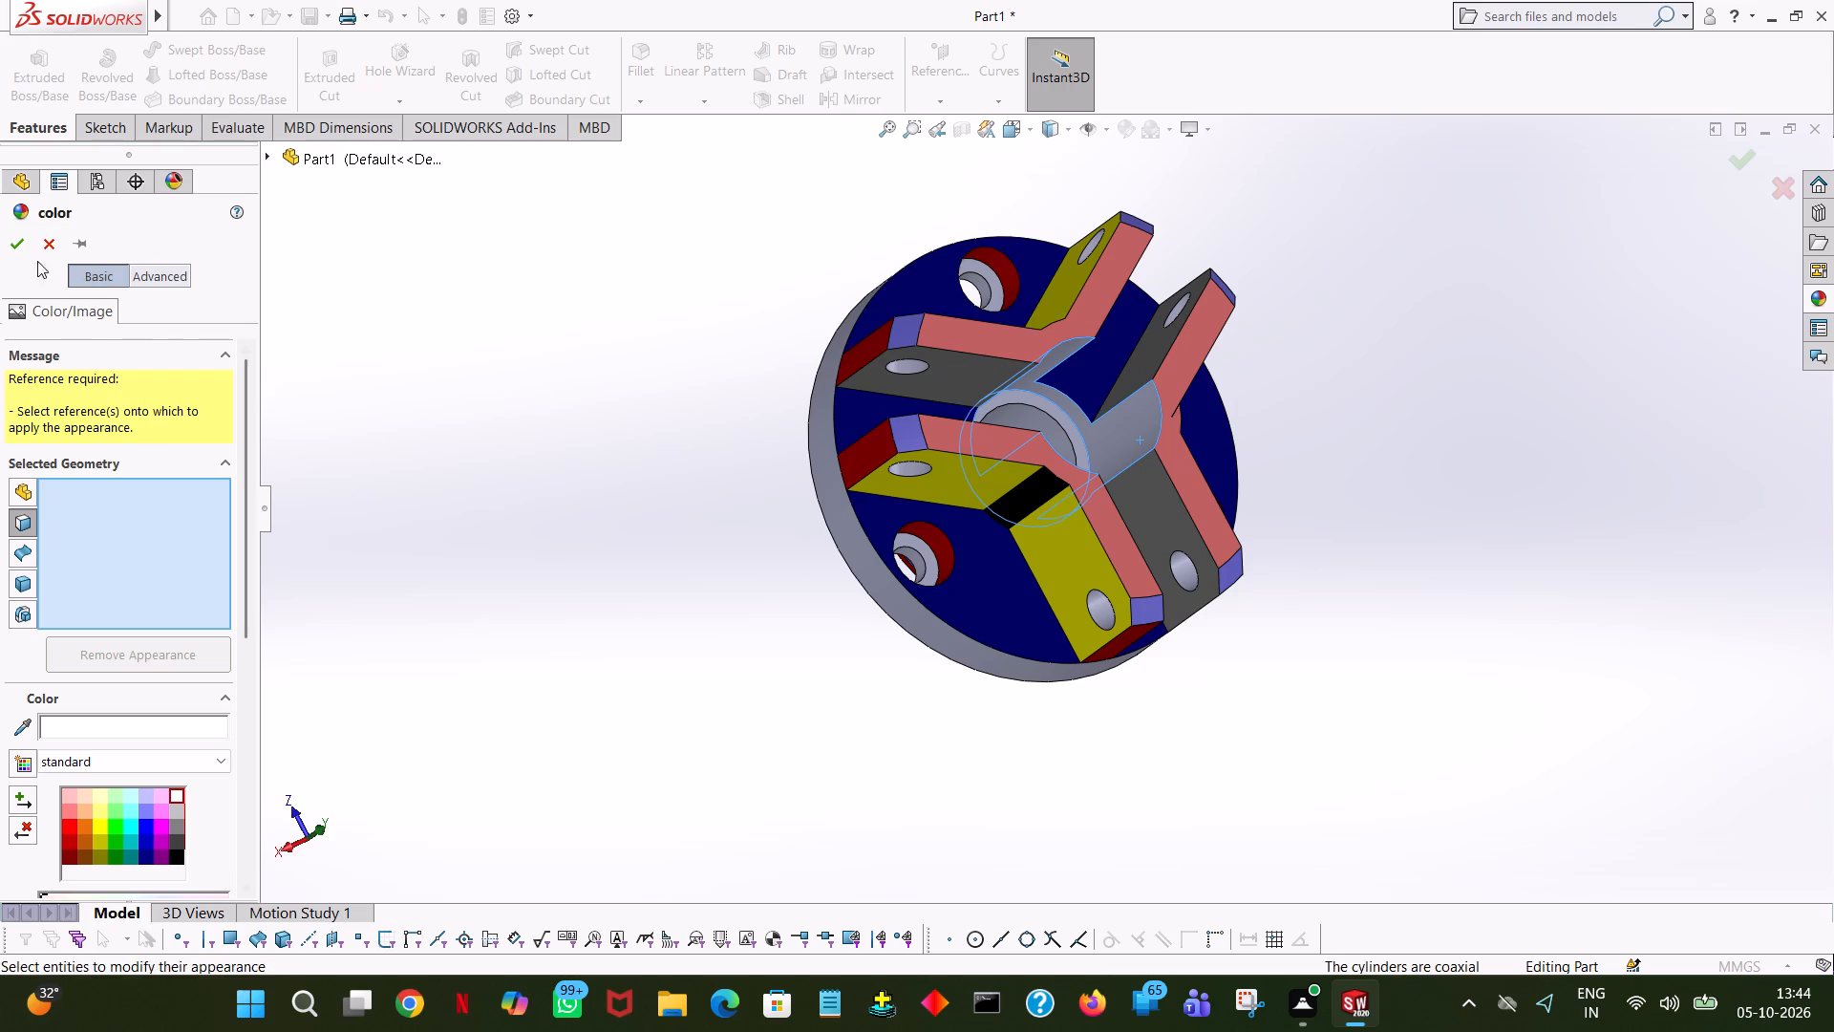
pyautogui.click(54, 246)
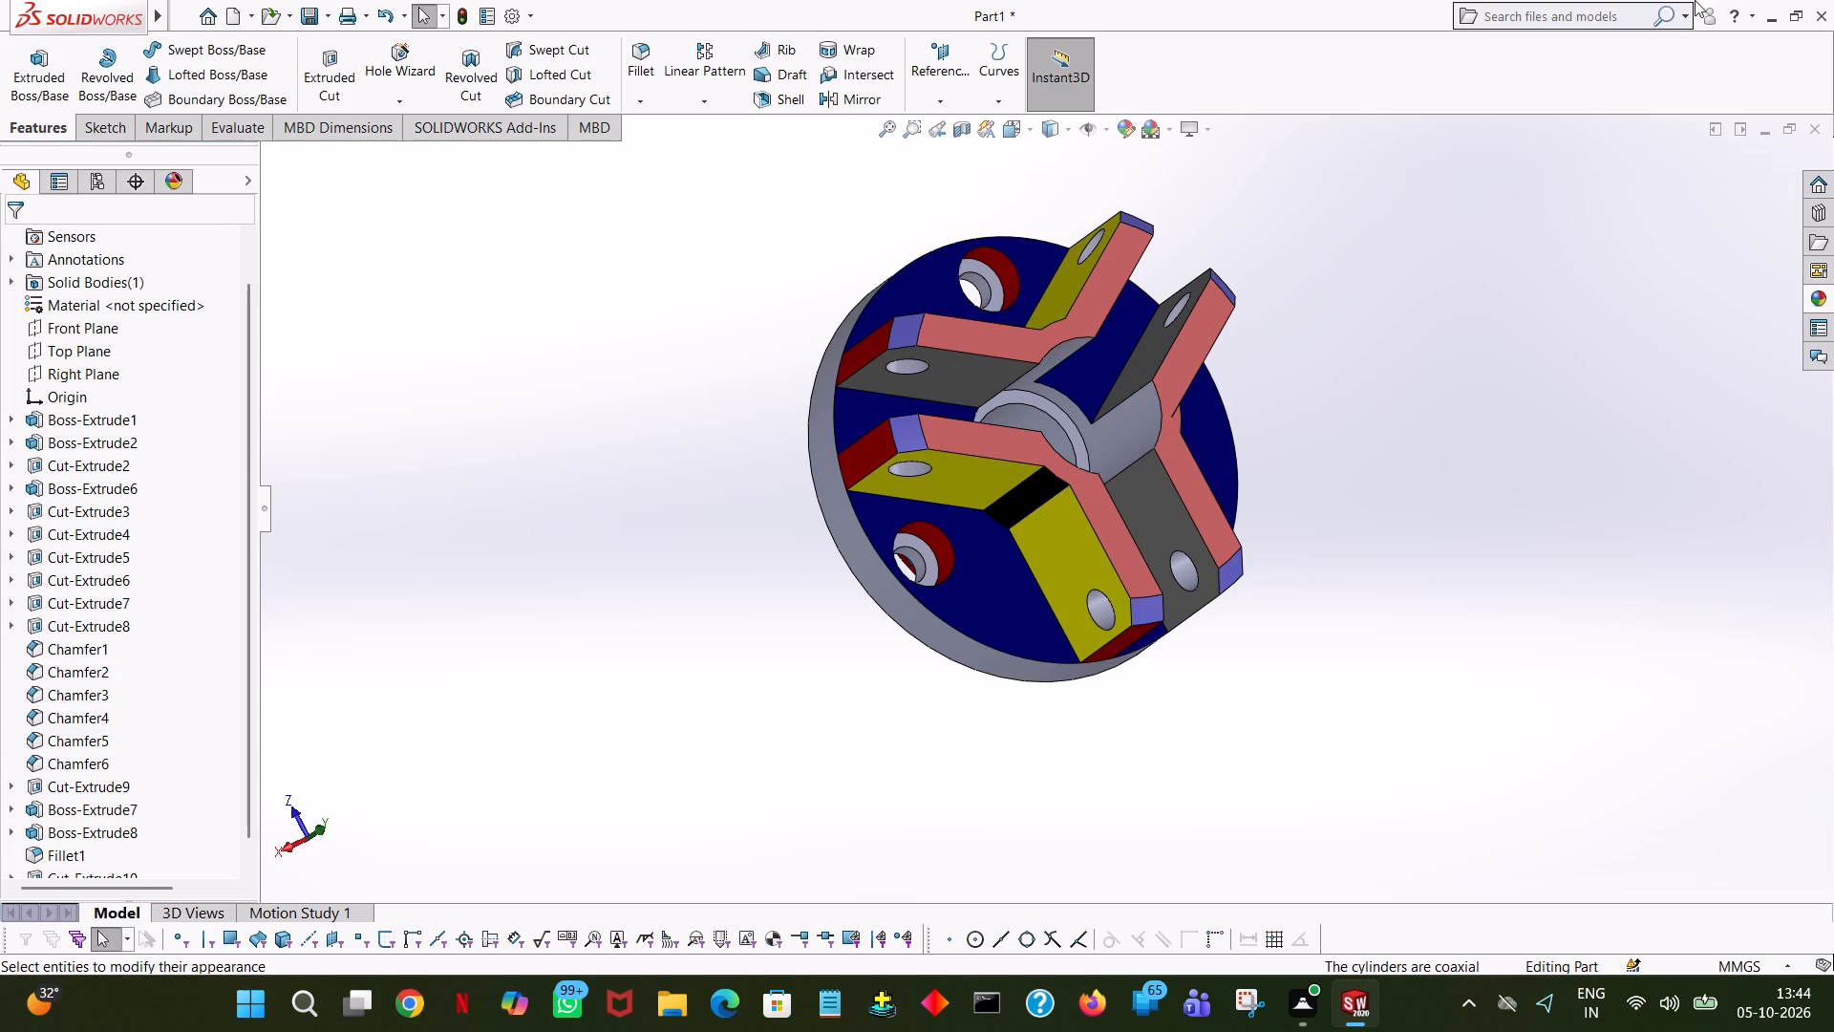
# Colour the curved central bore face between the jaws and the disc's outer rim orange-brown from the standard swatches, and accept the appearance.
pyautogui.click(1122, 431)
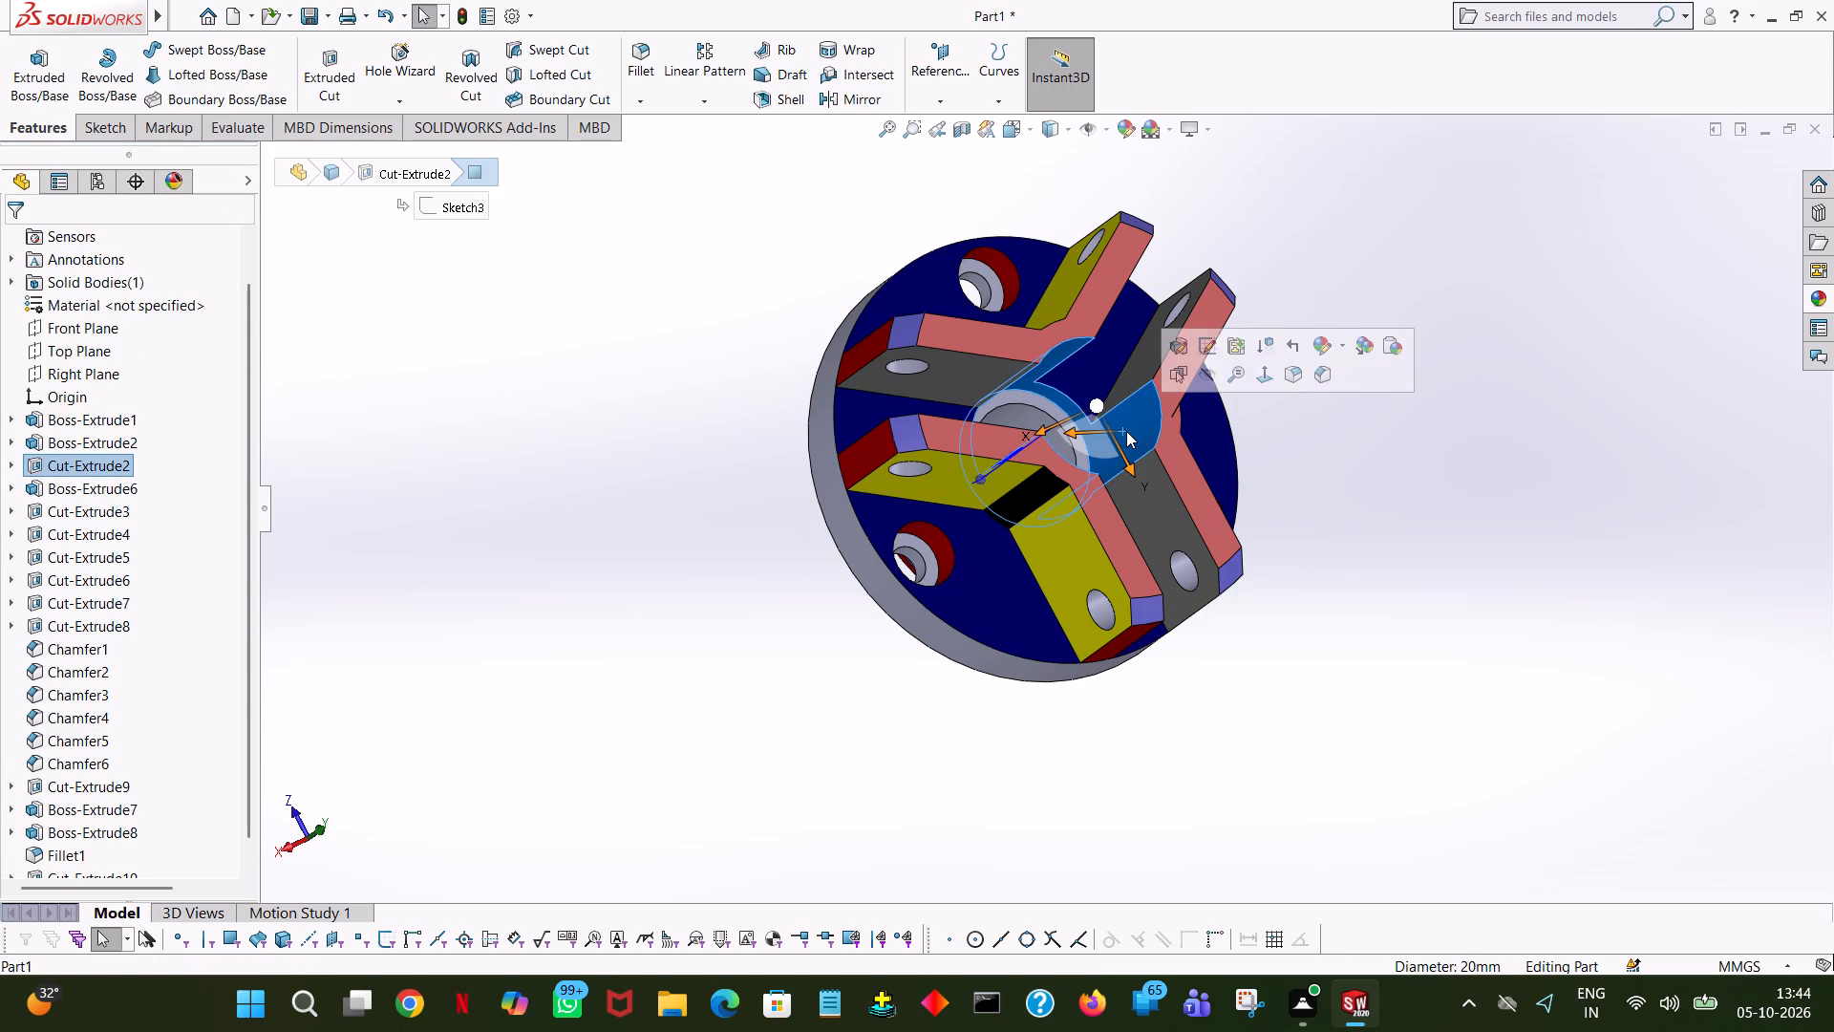
pyautogui.click(1320, 344)
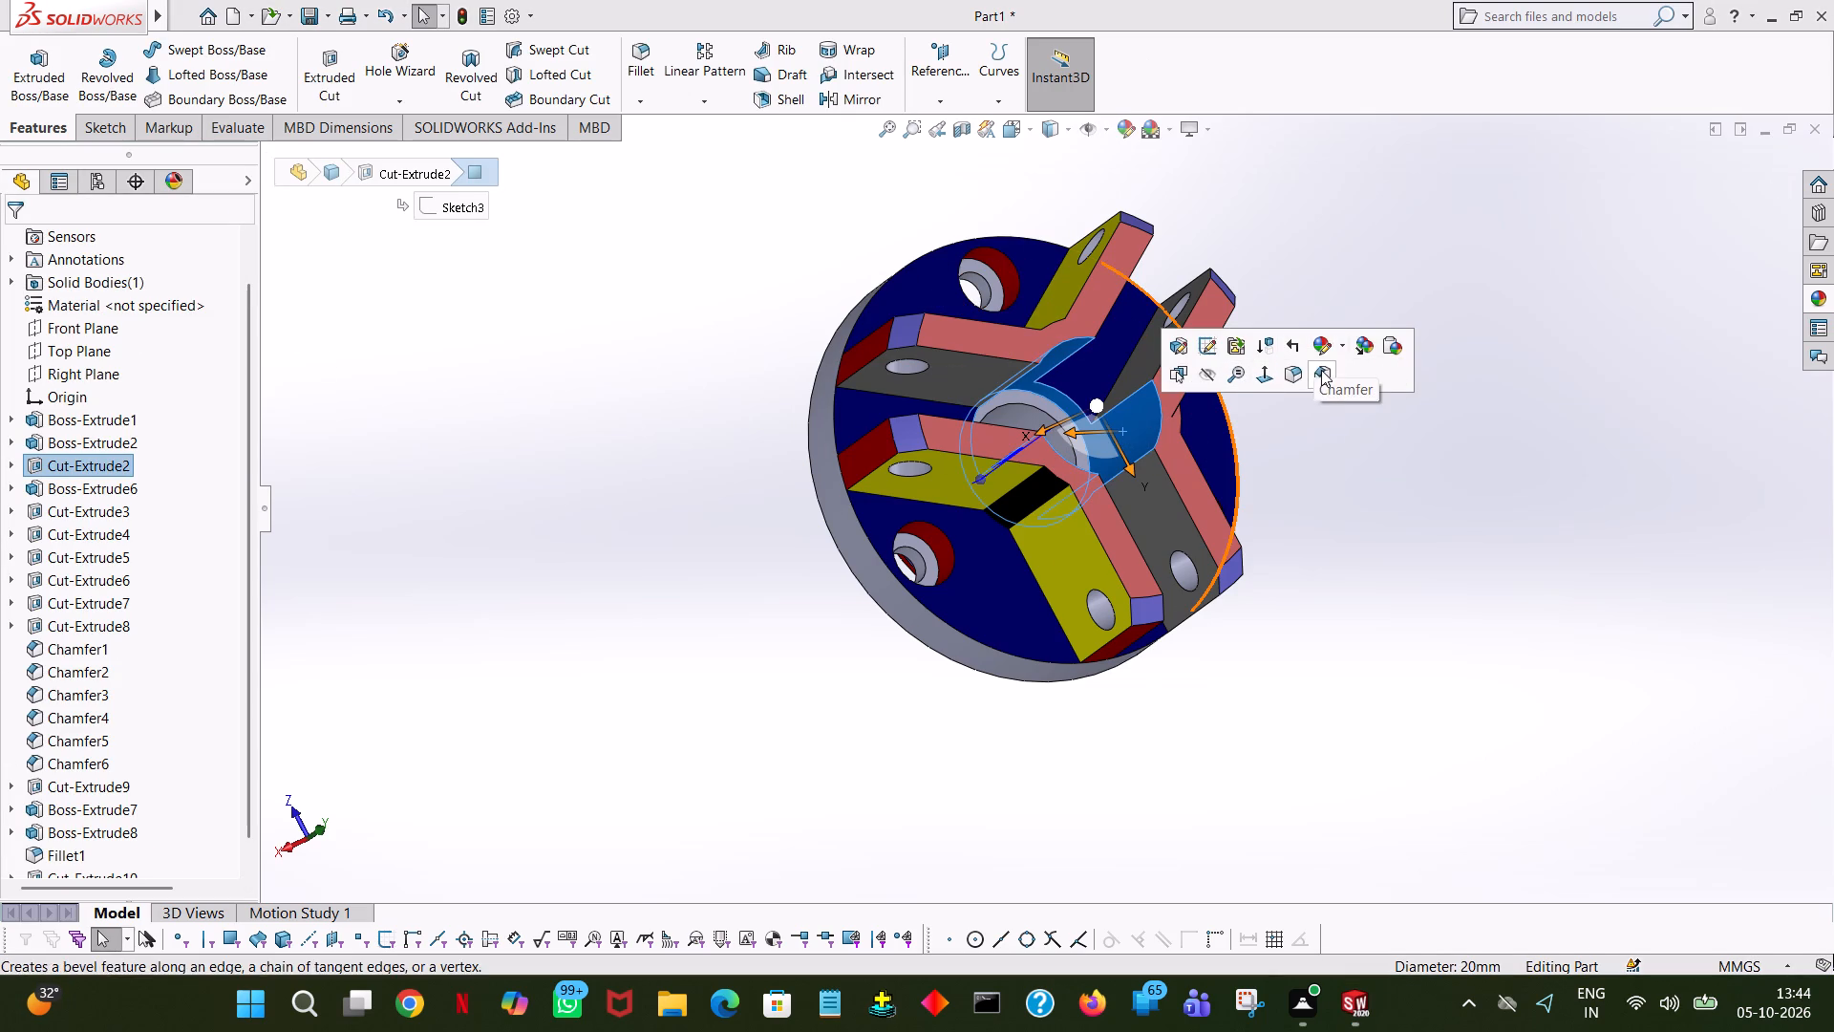
pyautogui.click(1324, 345)
pyautogui.click(1339, 388)
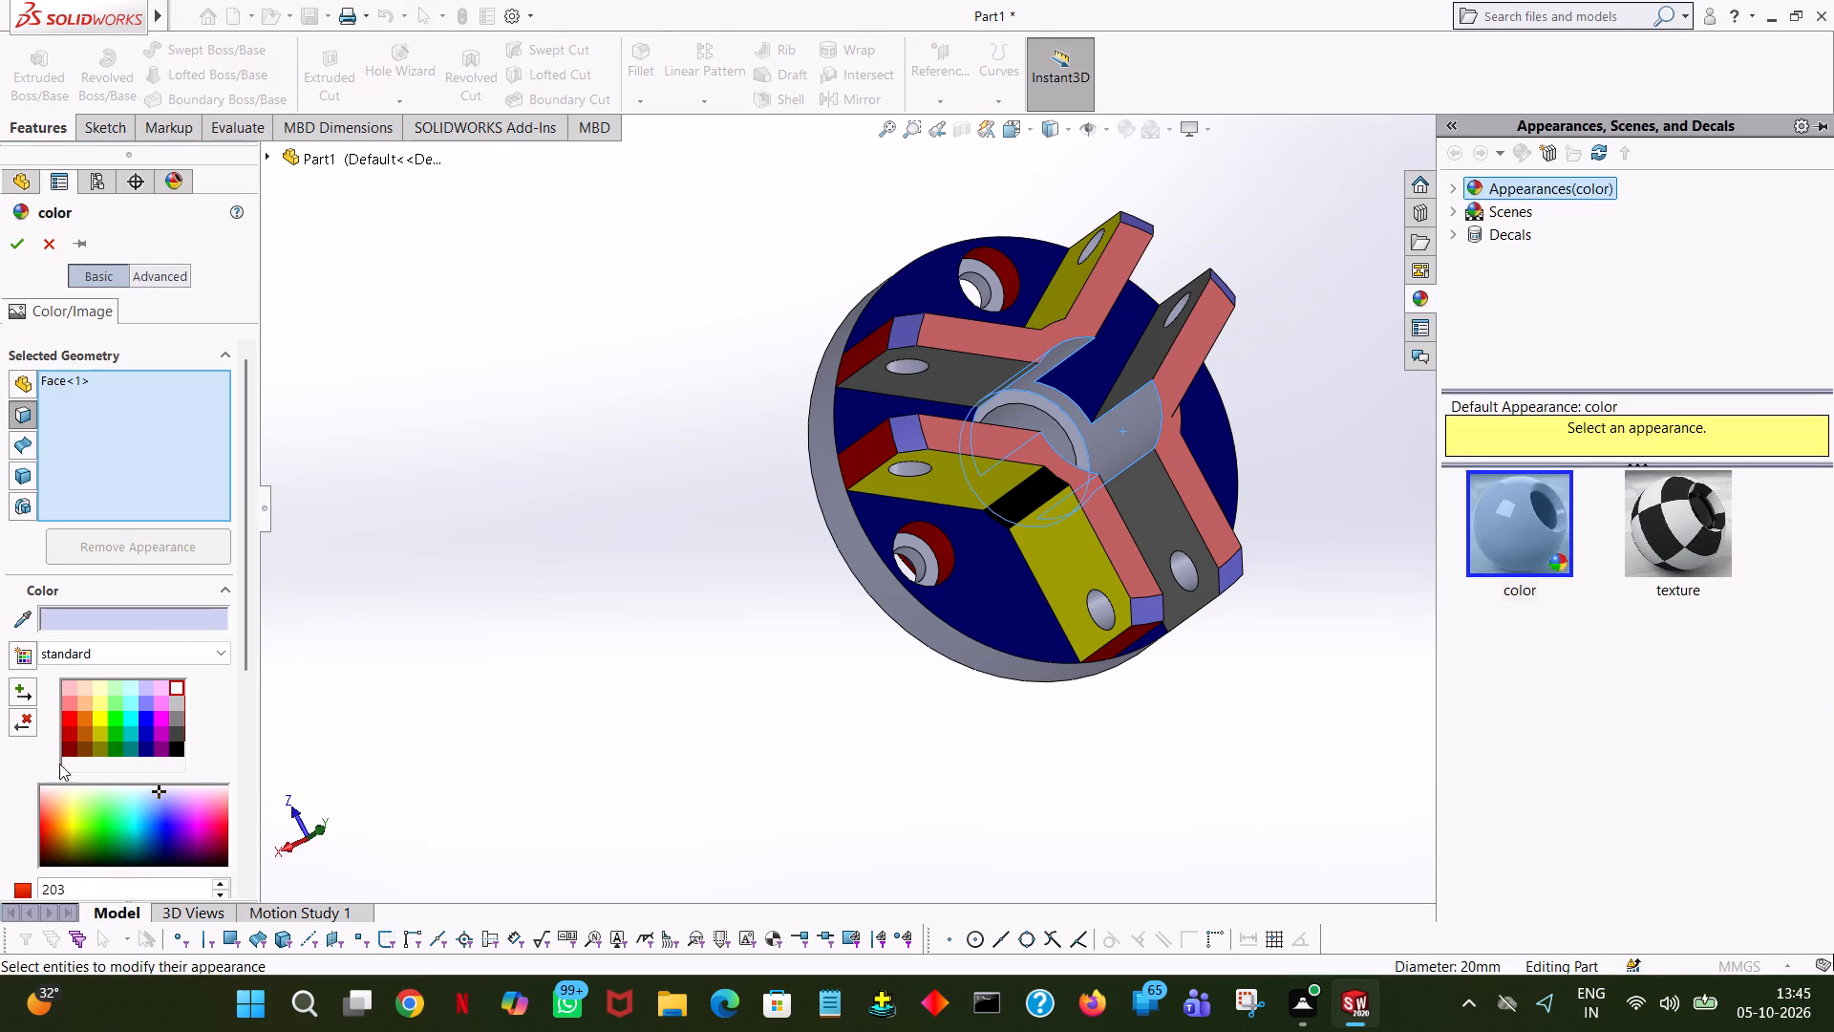
pyautogui.click(81, 735)
pyautogui.moveTo(1422, 693); pyautogui.dragTo(1309, 757, button='middle')
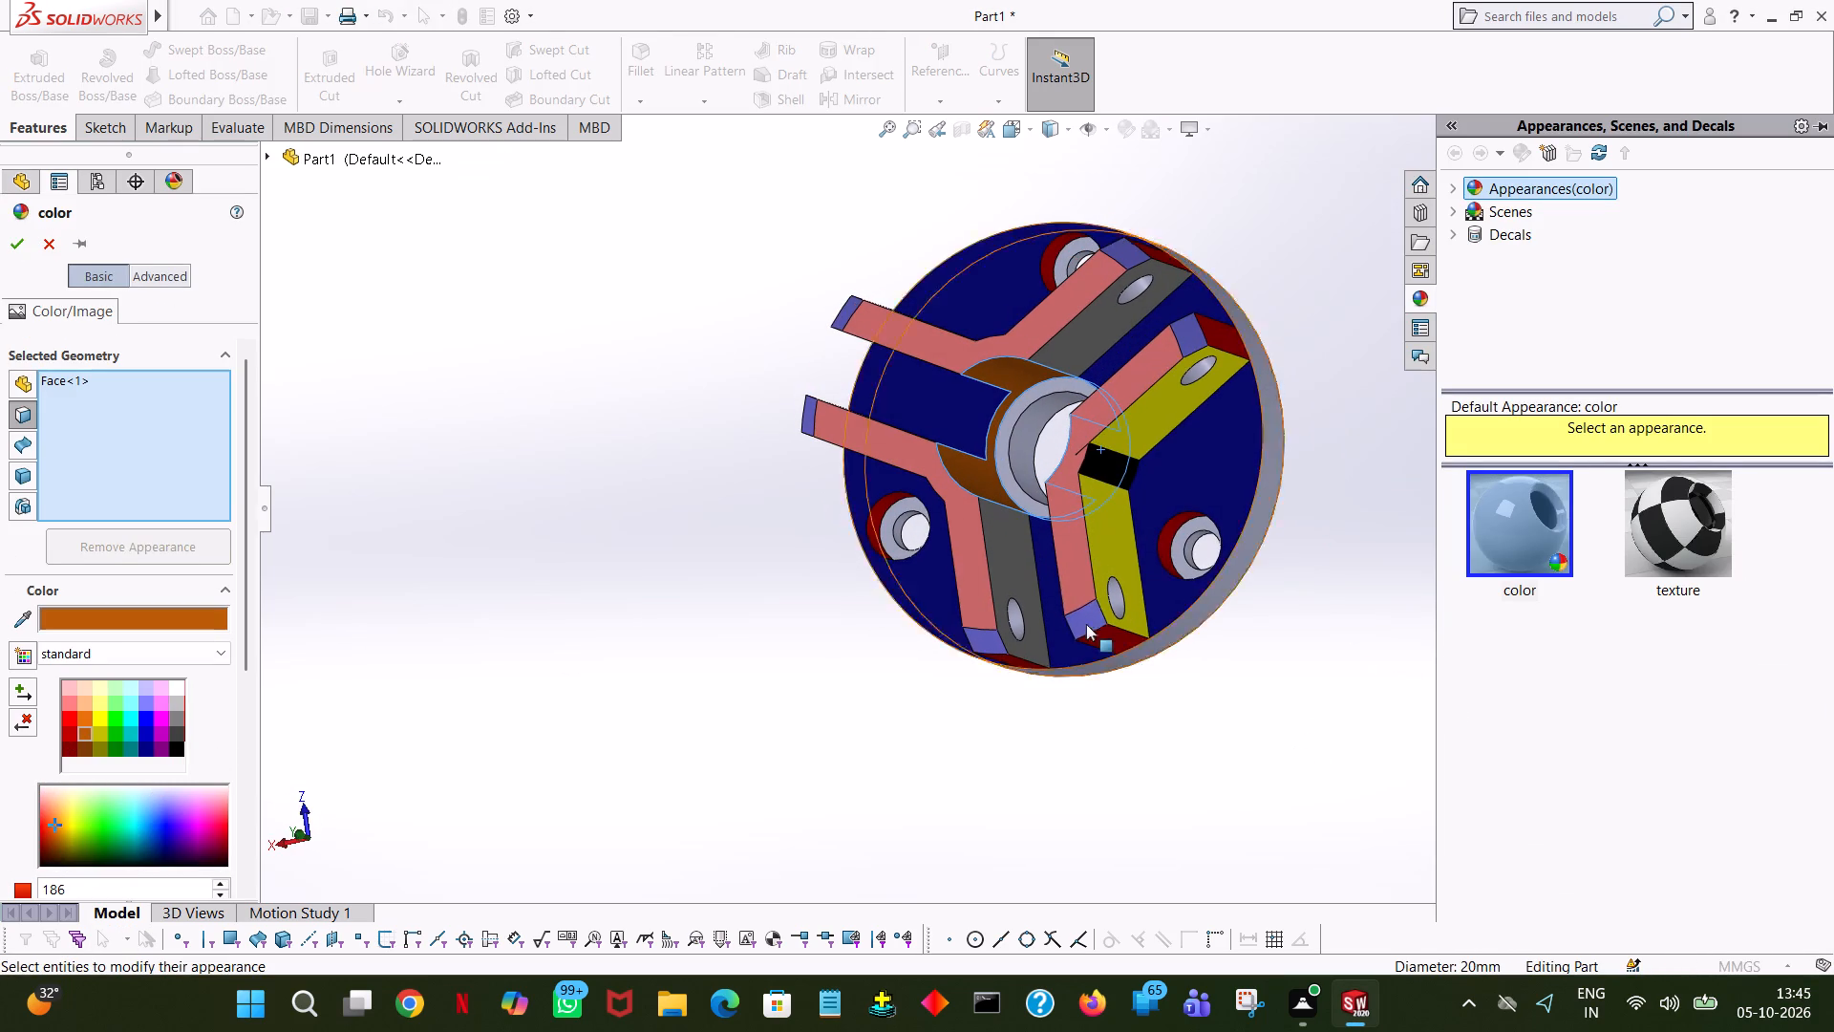
pyautogui.moveTo(1462, 689); pyautogui.dragTo(1585, 799, button='middle')
pyautogui.moveTo(1166, 828); pyautogui.dragTo(1335, 816, button='middle')
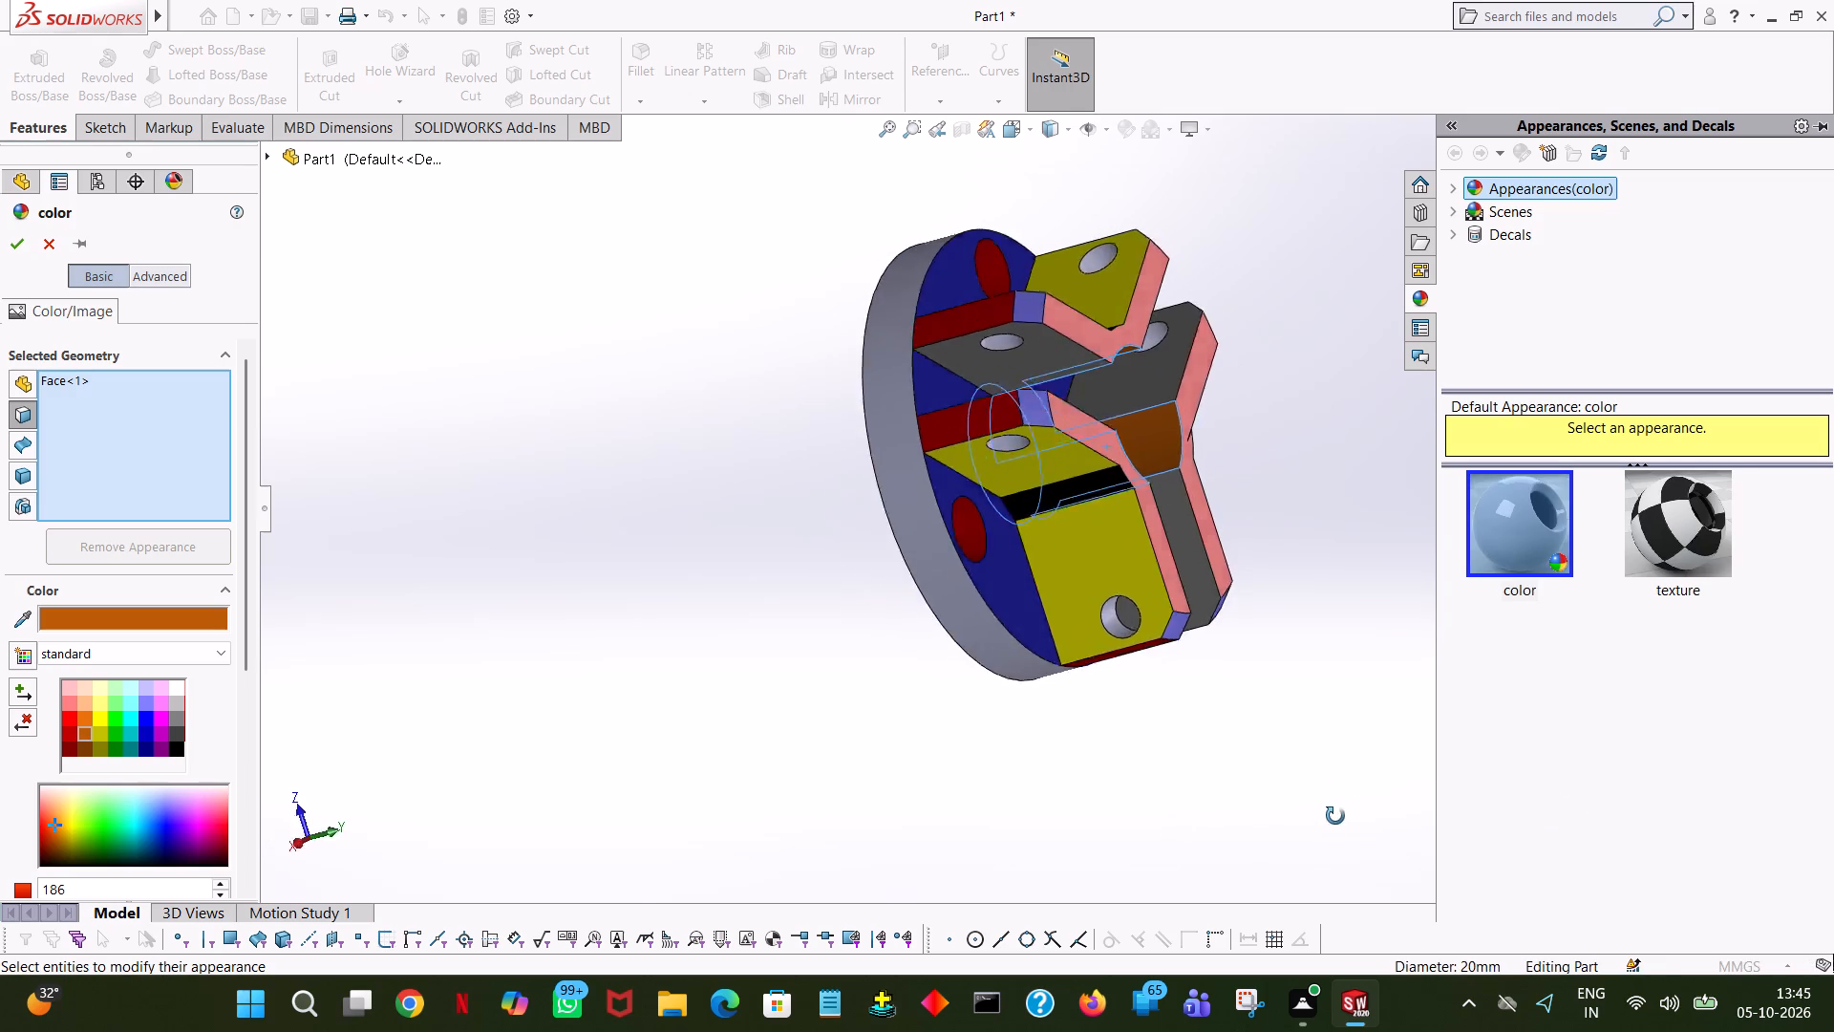
pyautogui.moveTo(1335, 816); pyautogui.dragTo(1098, 548, button='middle')
pyautogui.click(1196, 433)
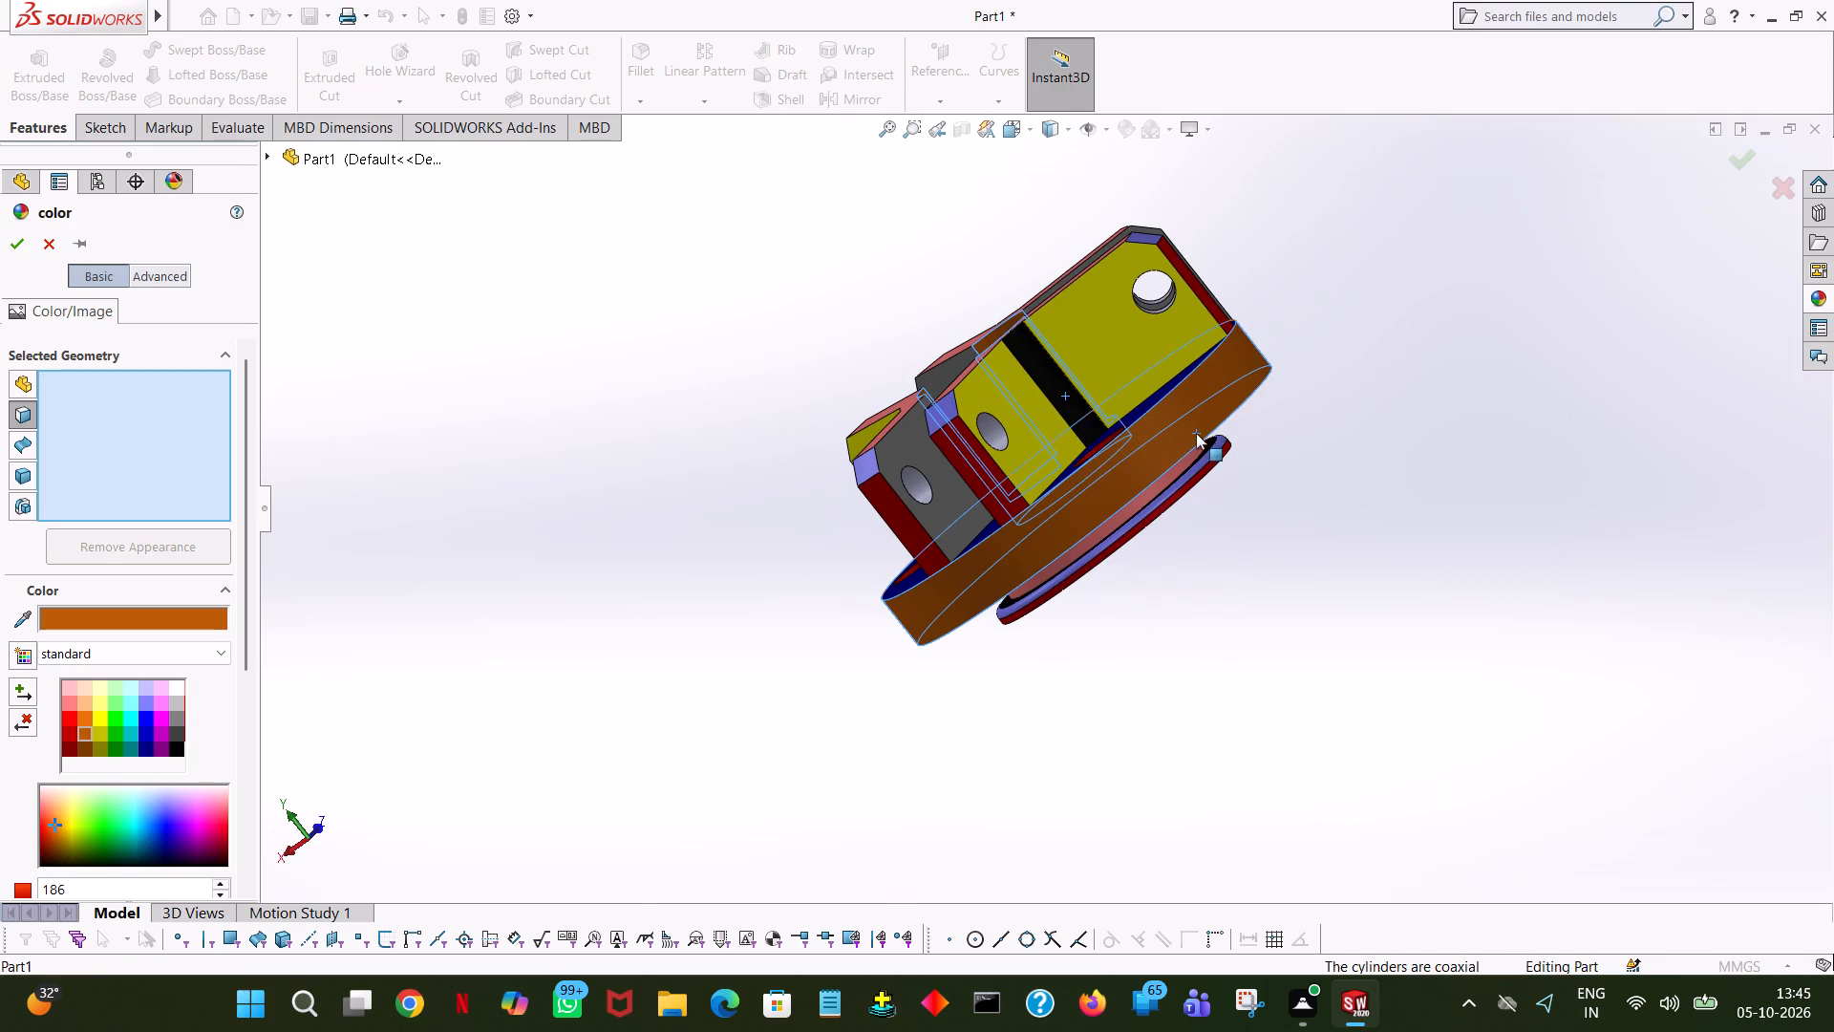
pyautogui.click(8, 237)
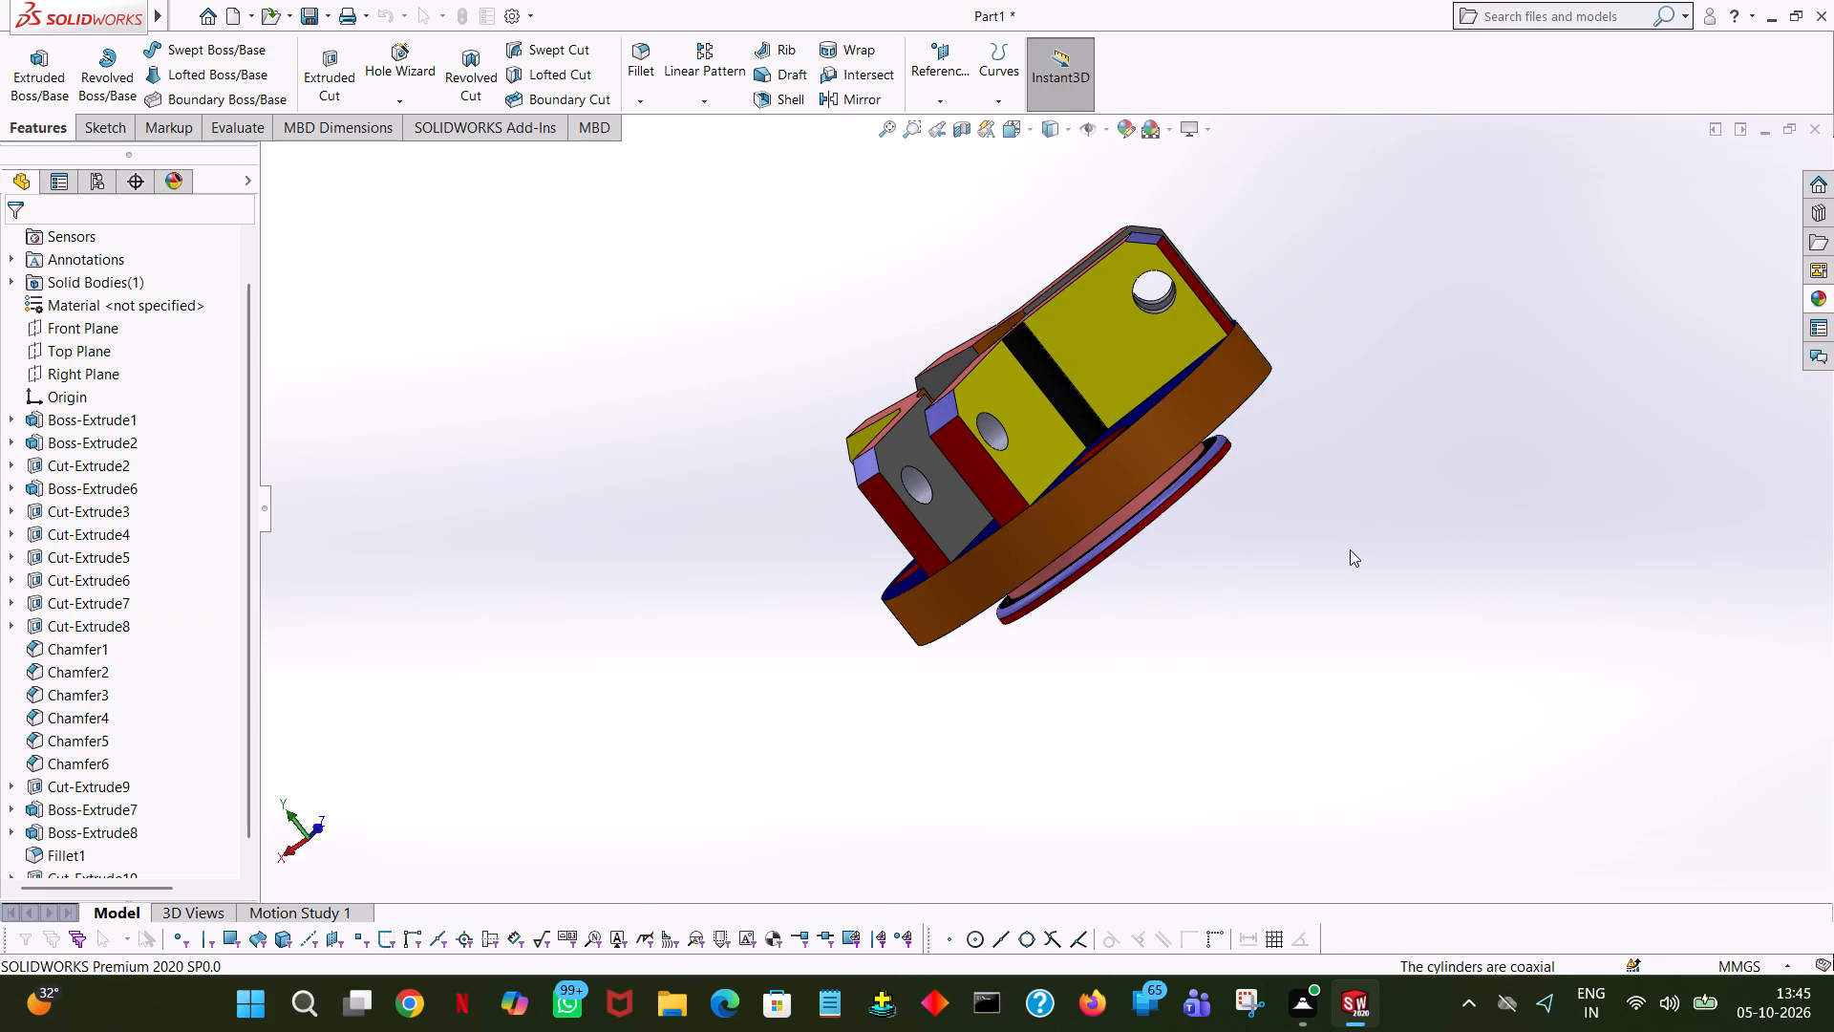
pyautogui.click(1350, 549)
# Open the face appearance for the disc's flat underside ring around the raised flange and choose teal from the standard swatches.
pyautogui.moveTo(1387, 537); pyautogui.dragTo(1625, 423, button='middle')
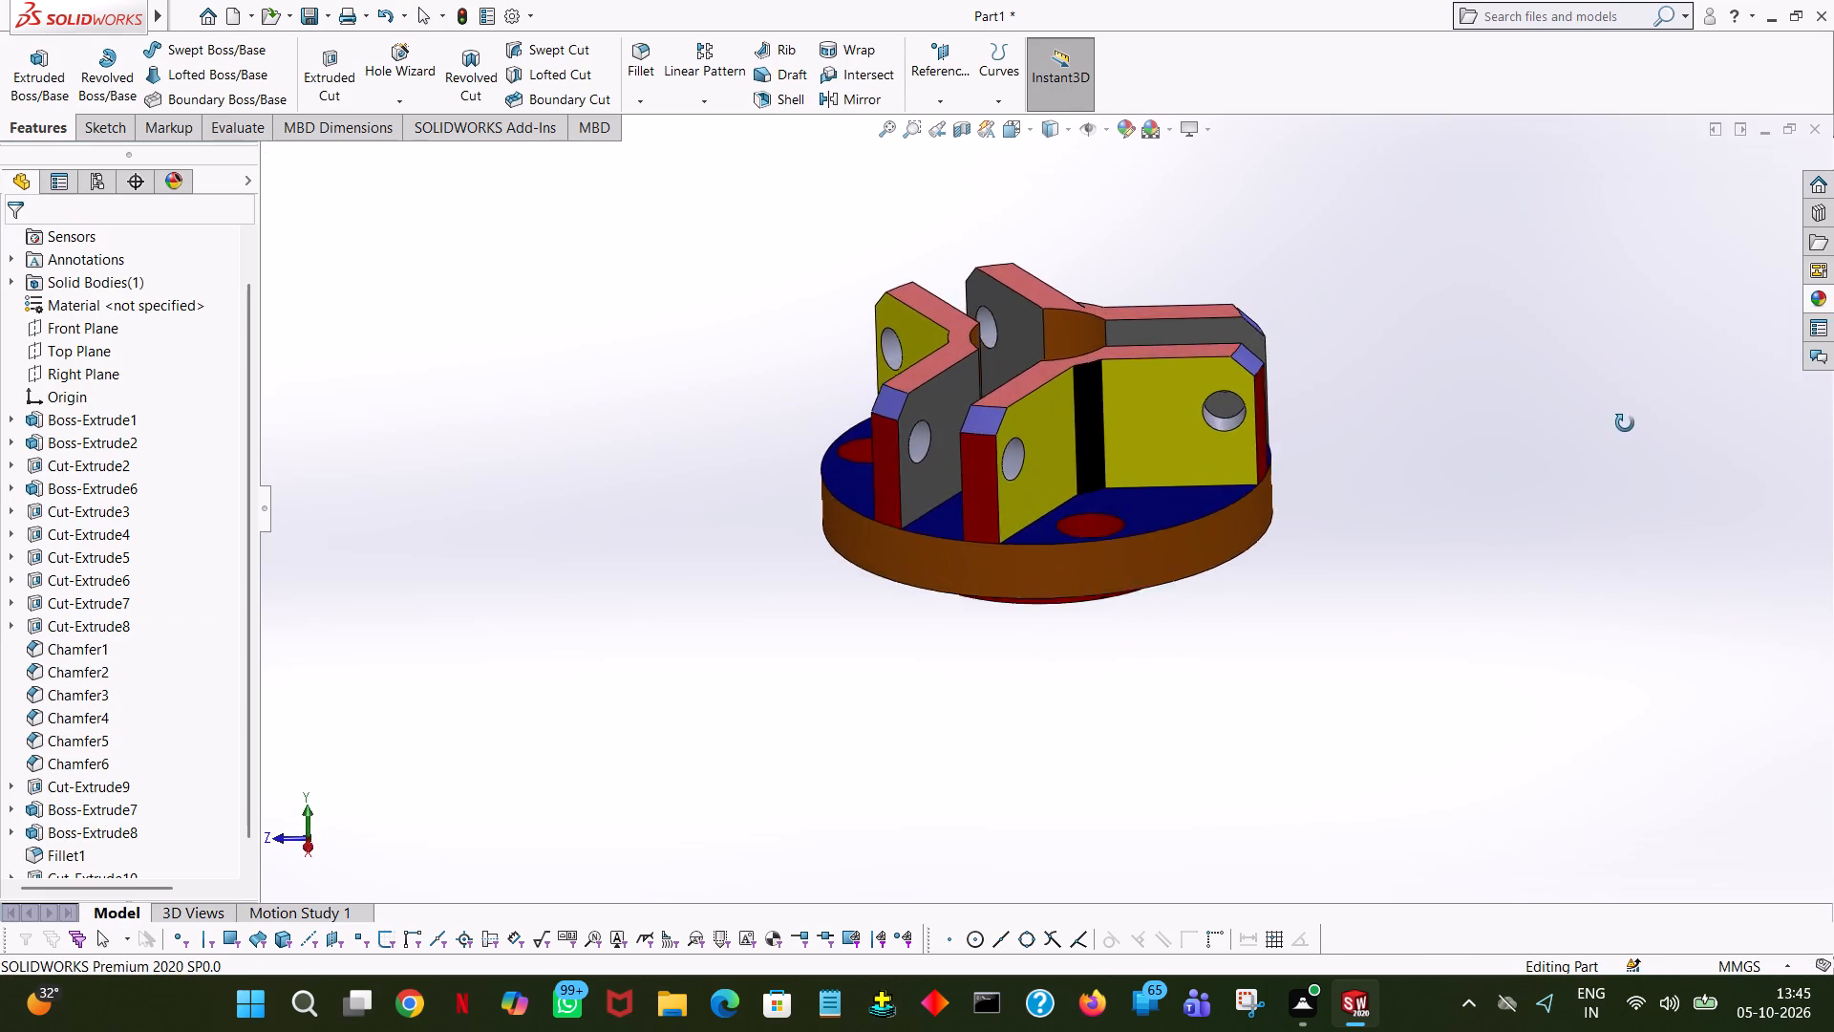
pyautogui.moveTo(1625, 423); pyautogui.dragTo(1296, 422, button='middle')
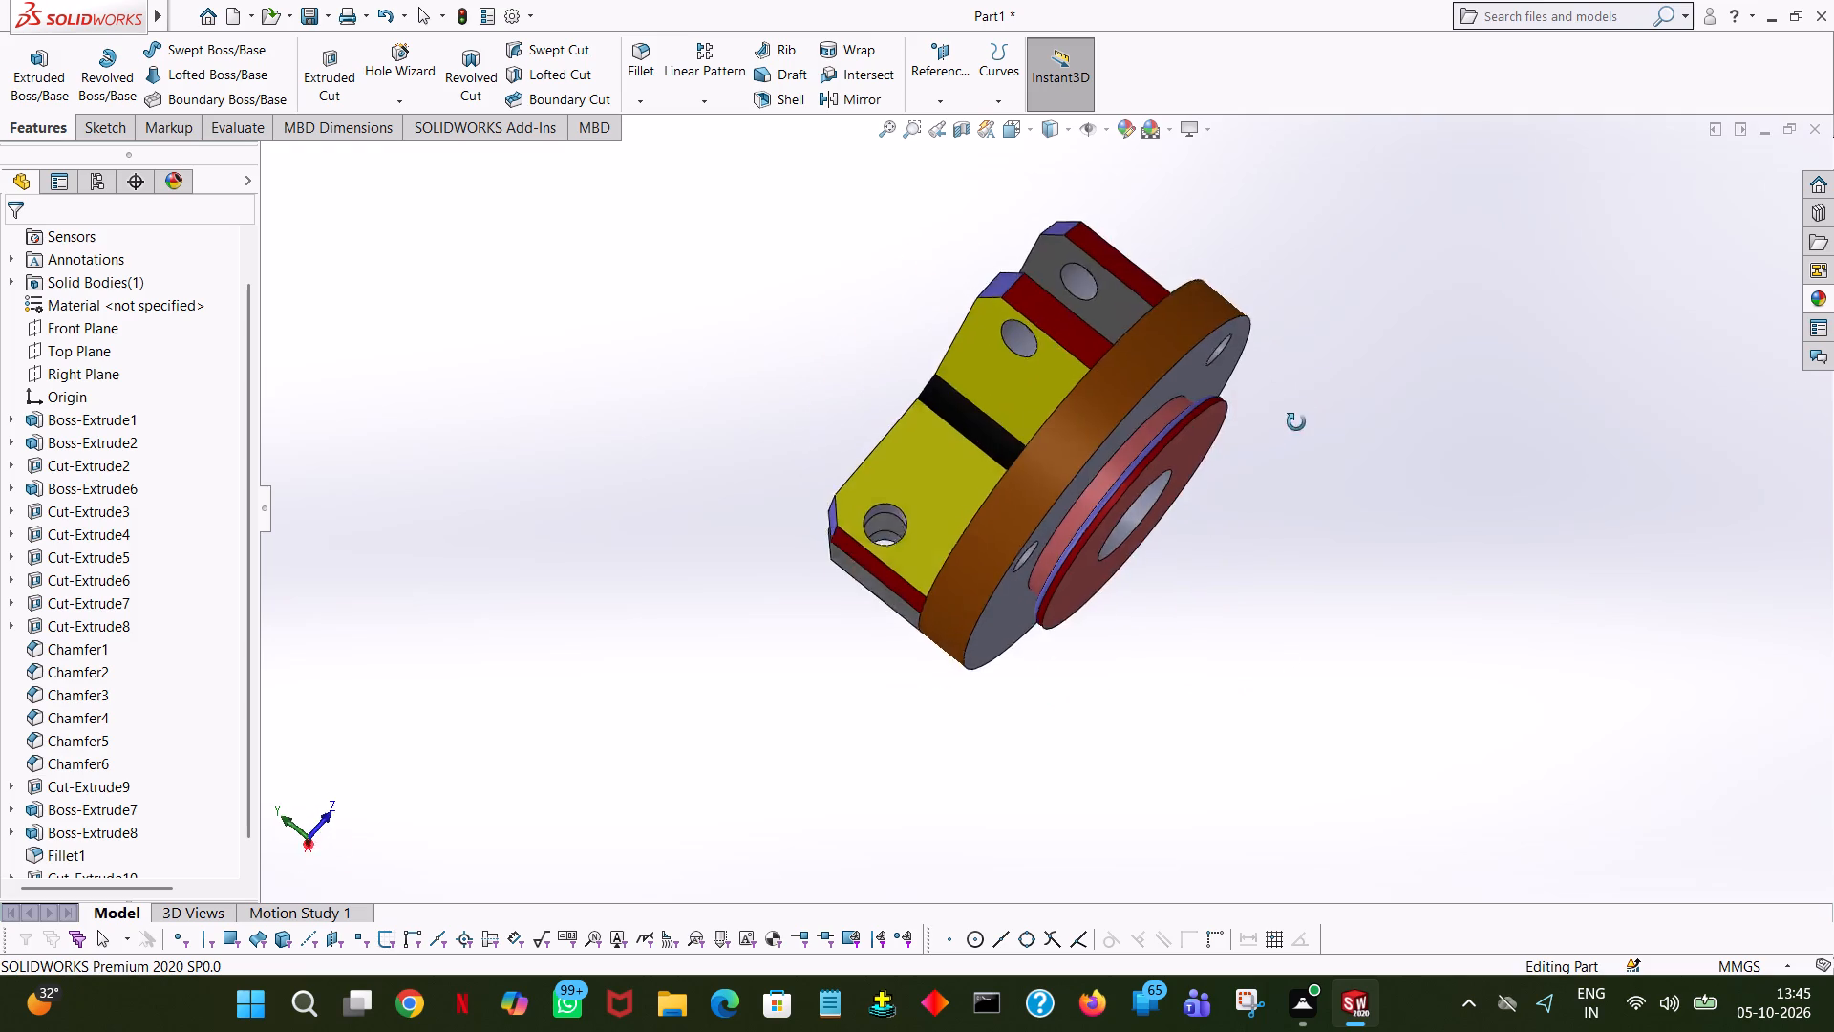
pyautogui.moveTo(1296, 422); pyautogui.dragTo(1495, 643, button='middle')
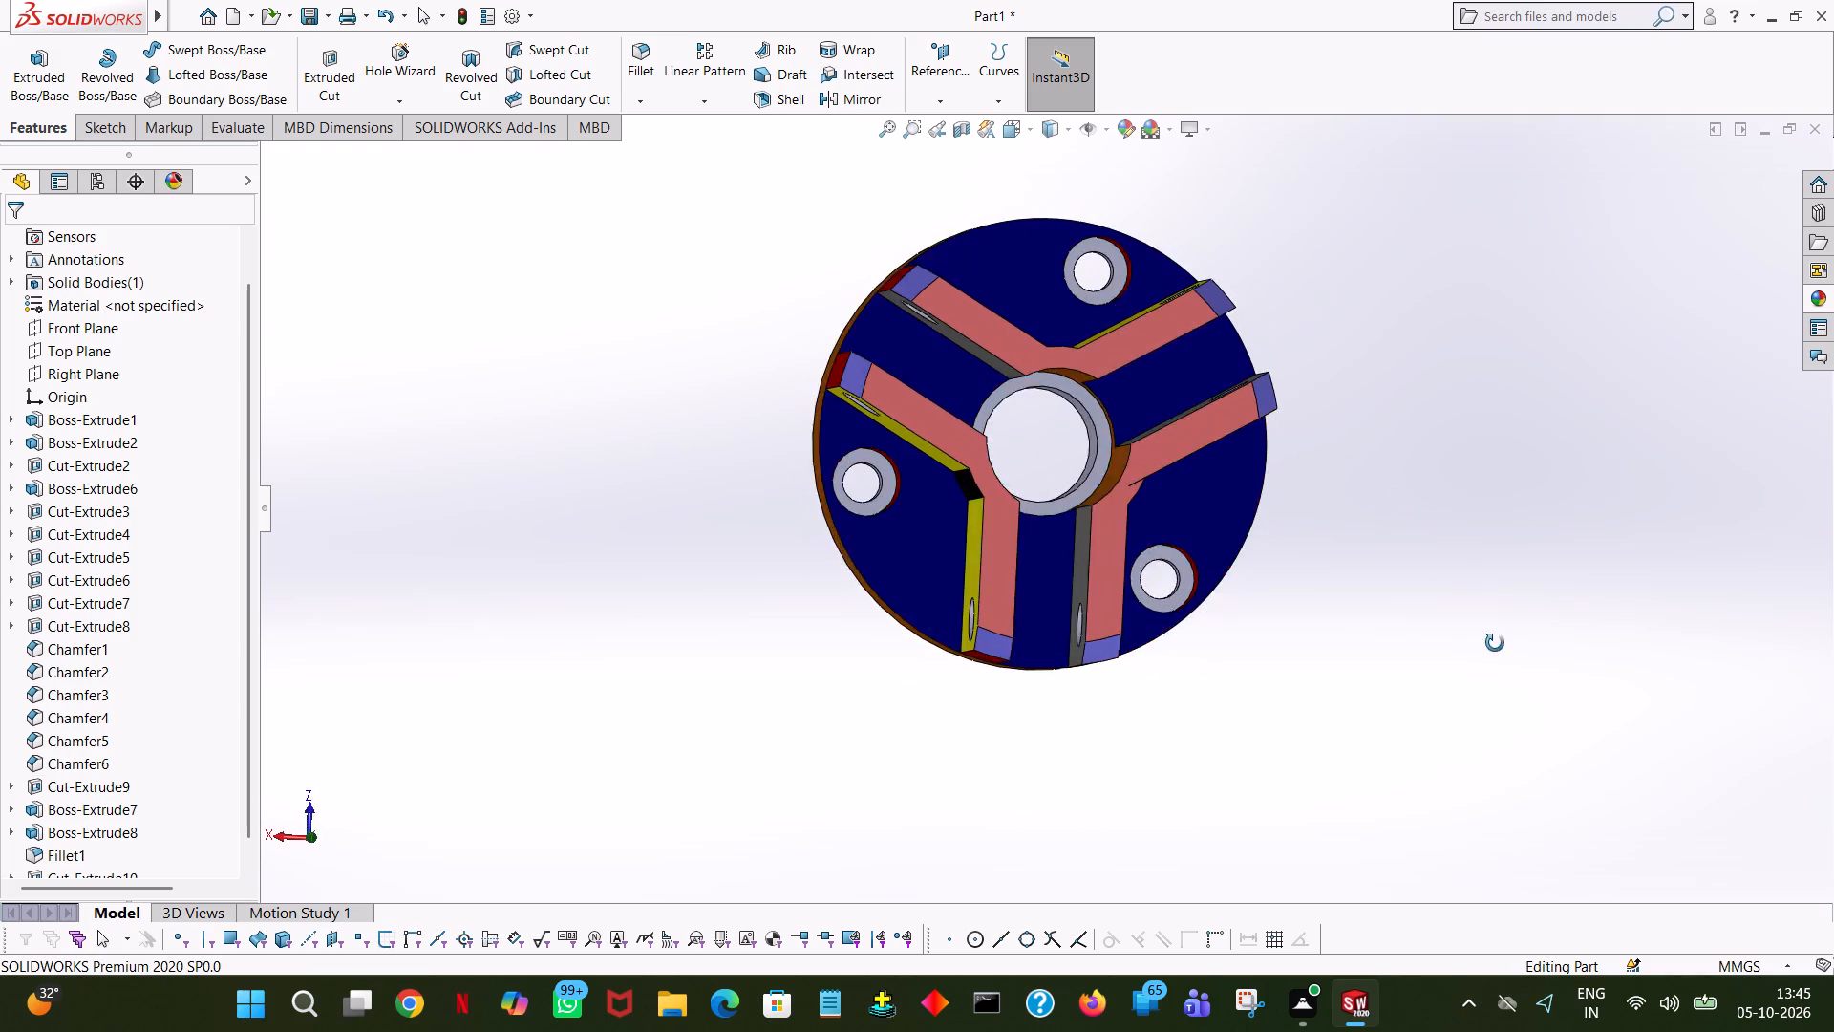
pyautogui.moveTo(1495, 643); pyautogui.dragTo(1333, 90, button='middle')
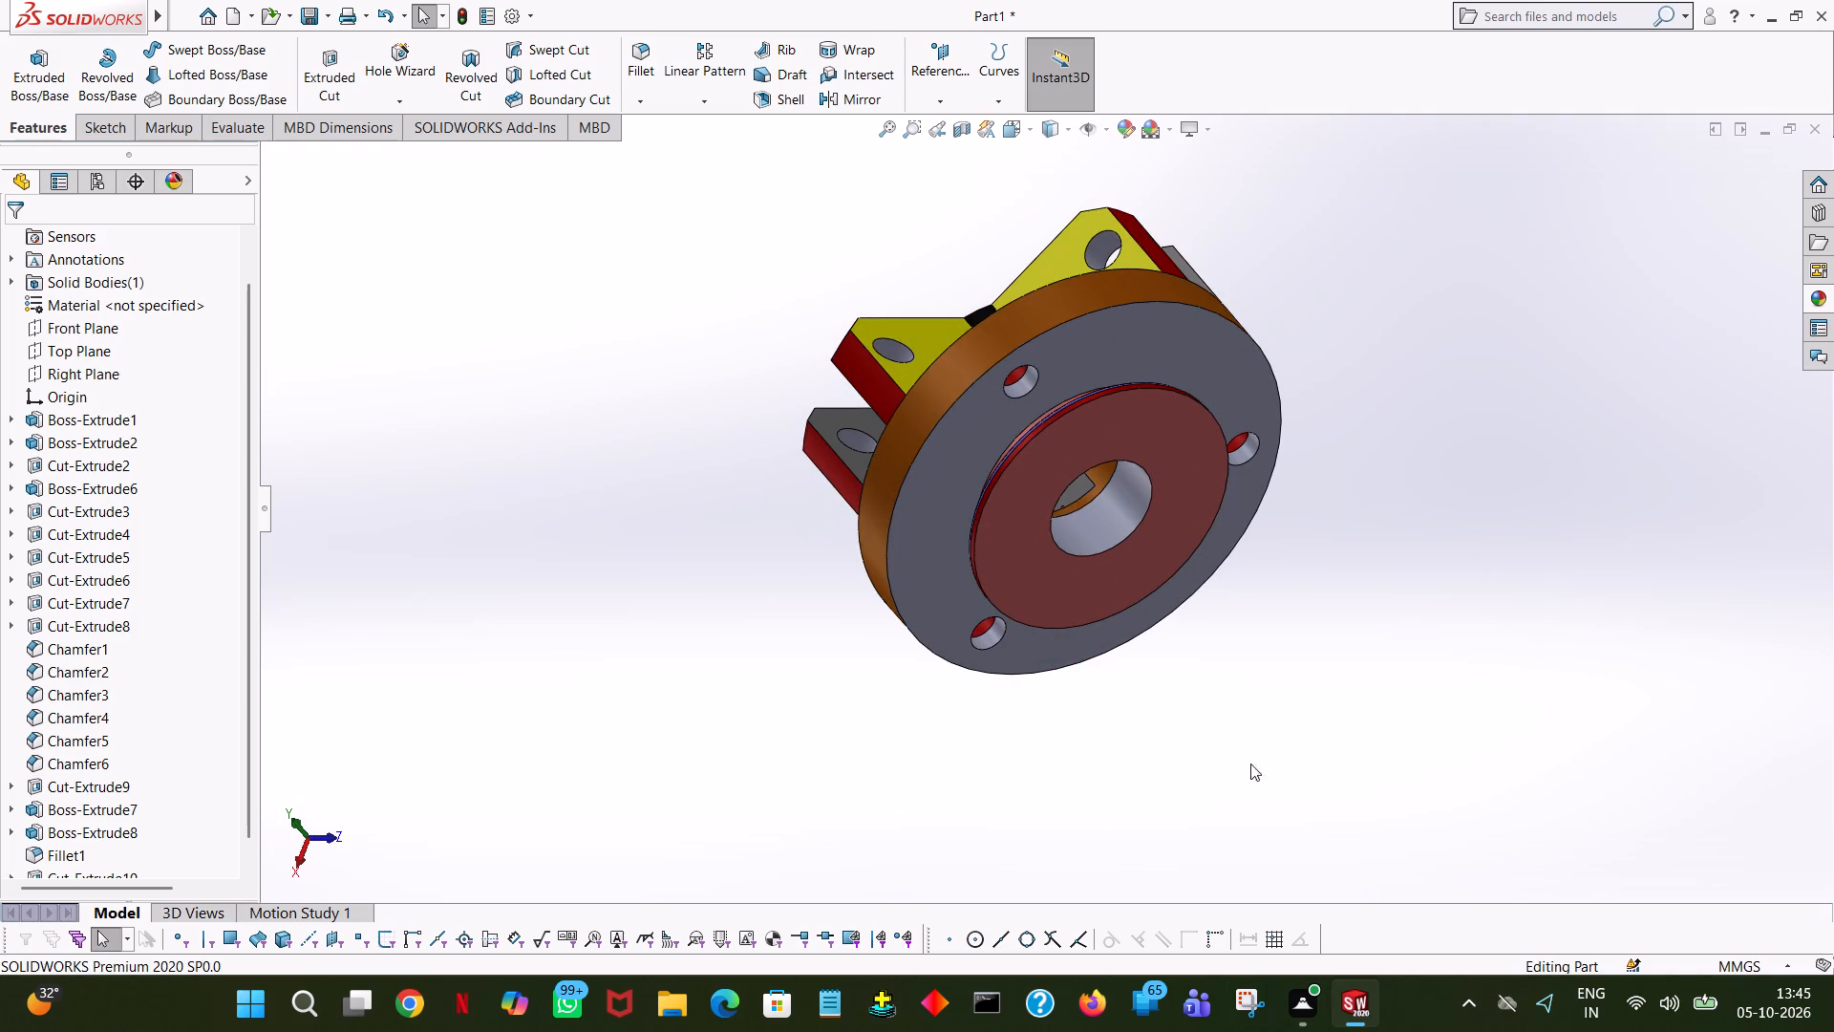
pyautogui.click(1206, 351)
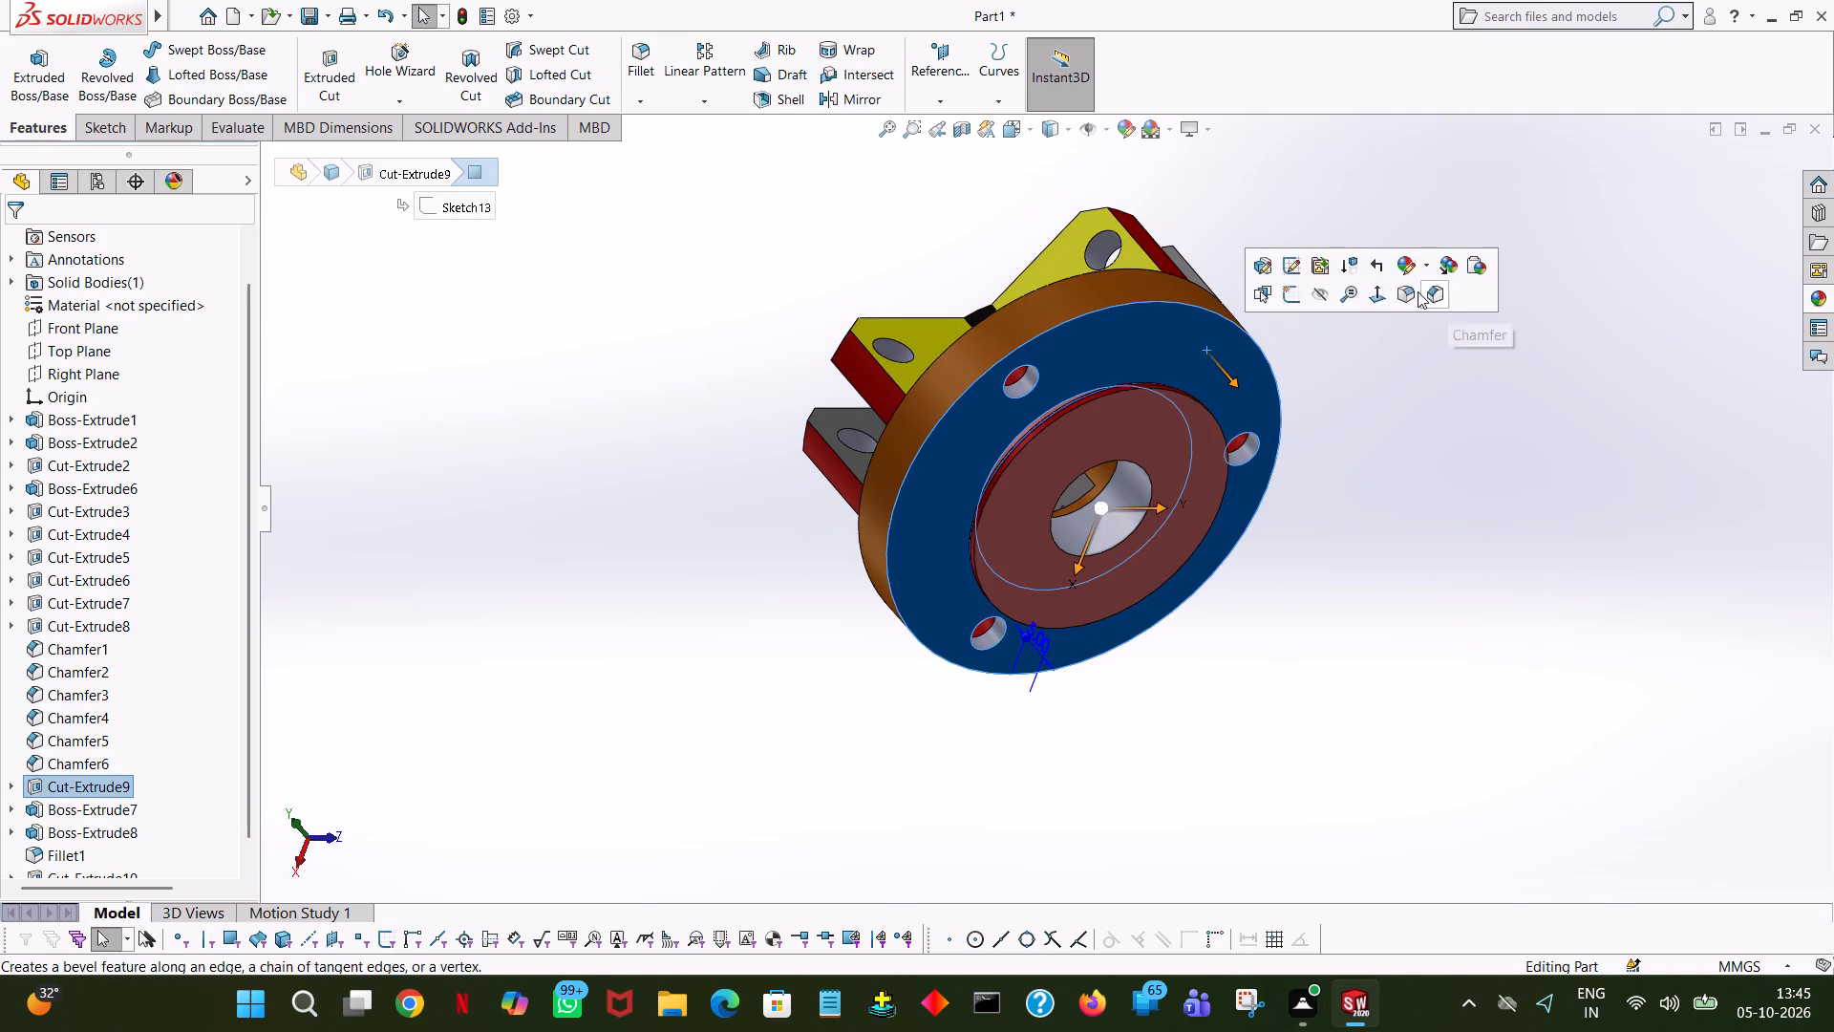
pyautogui.click(1401, 257)
pyautogui.click(1461, 308)
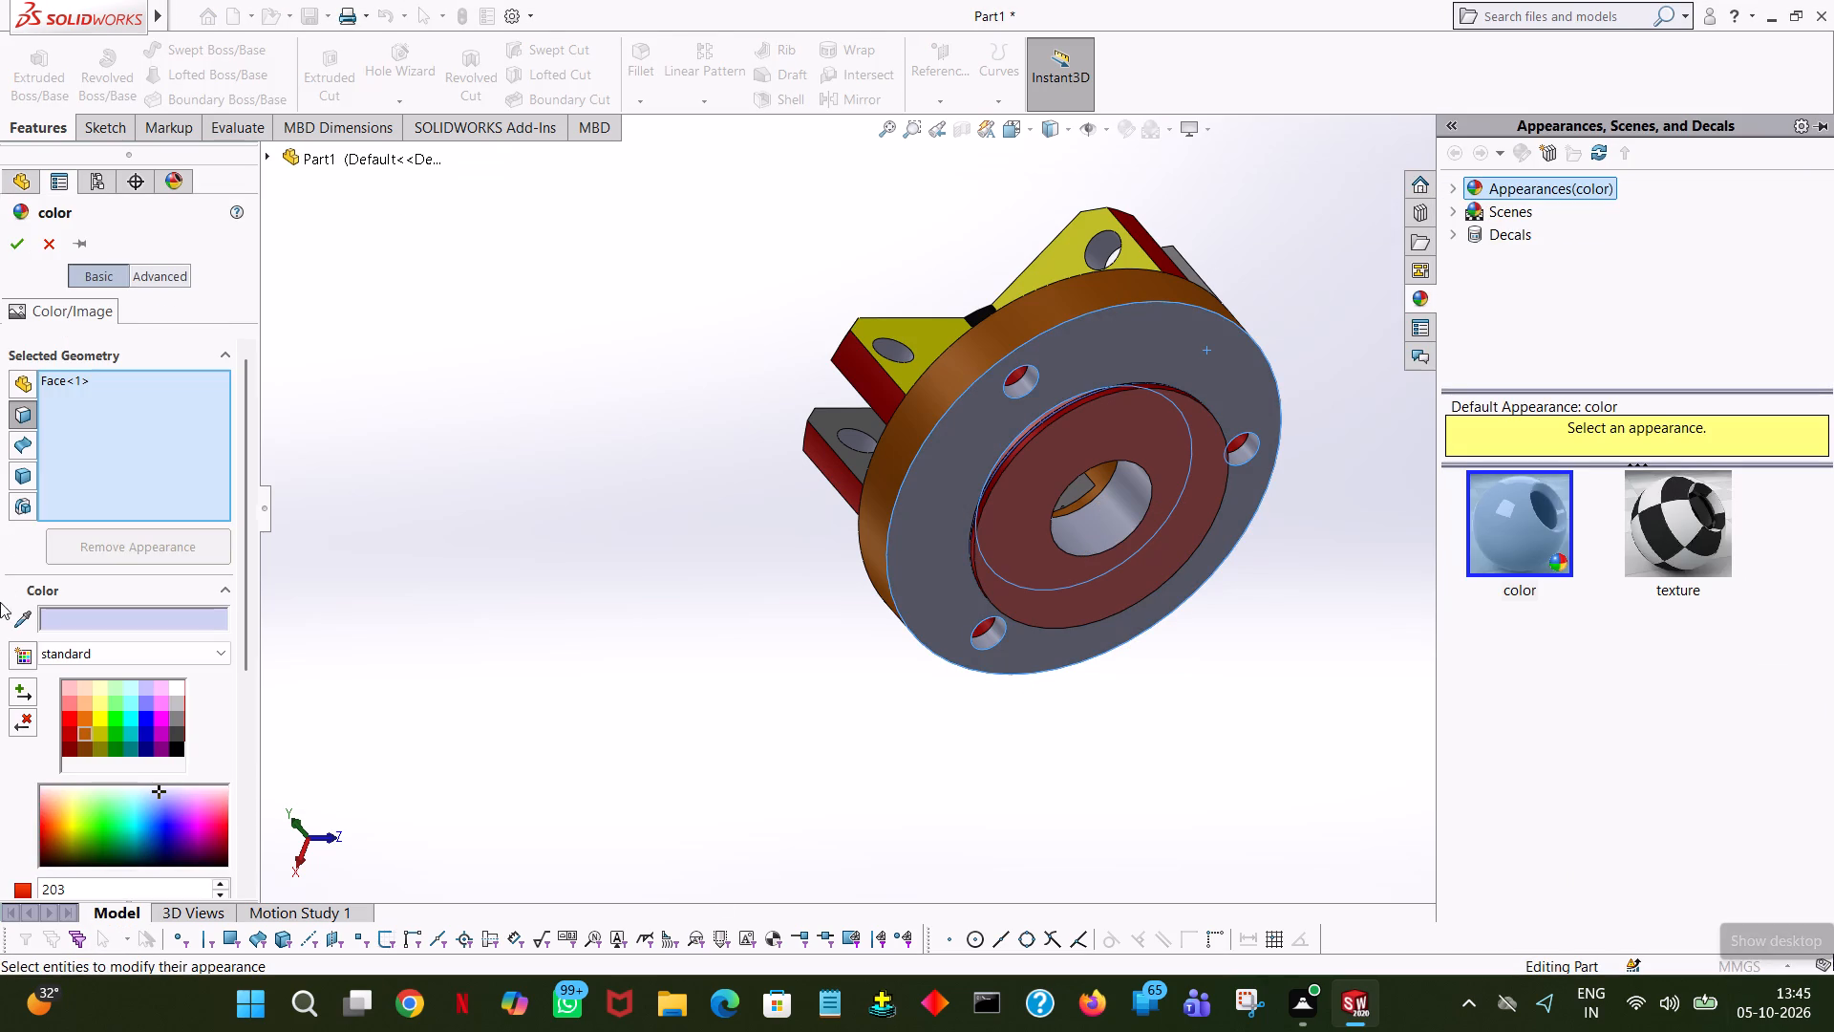
pyautogui.click(126, 728)
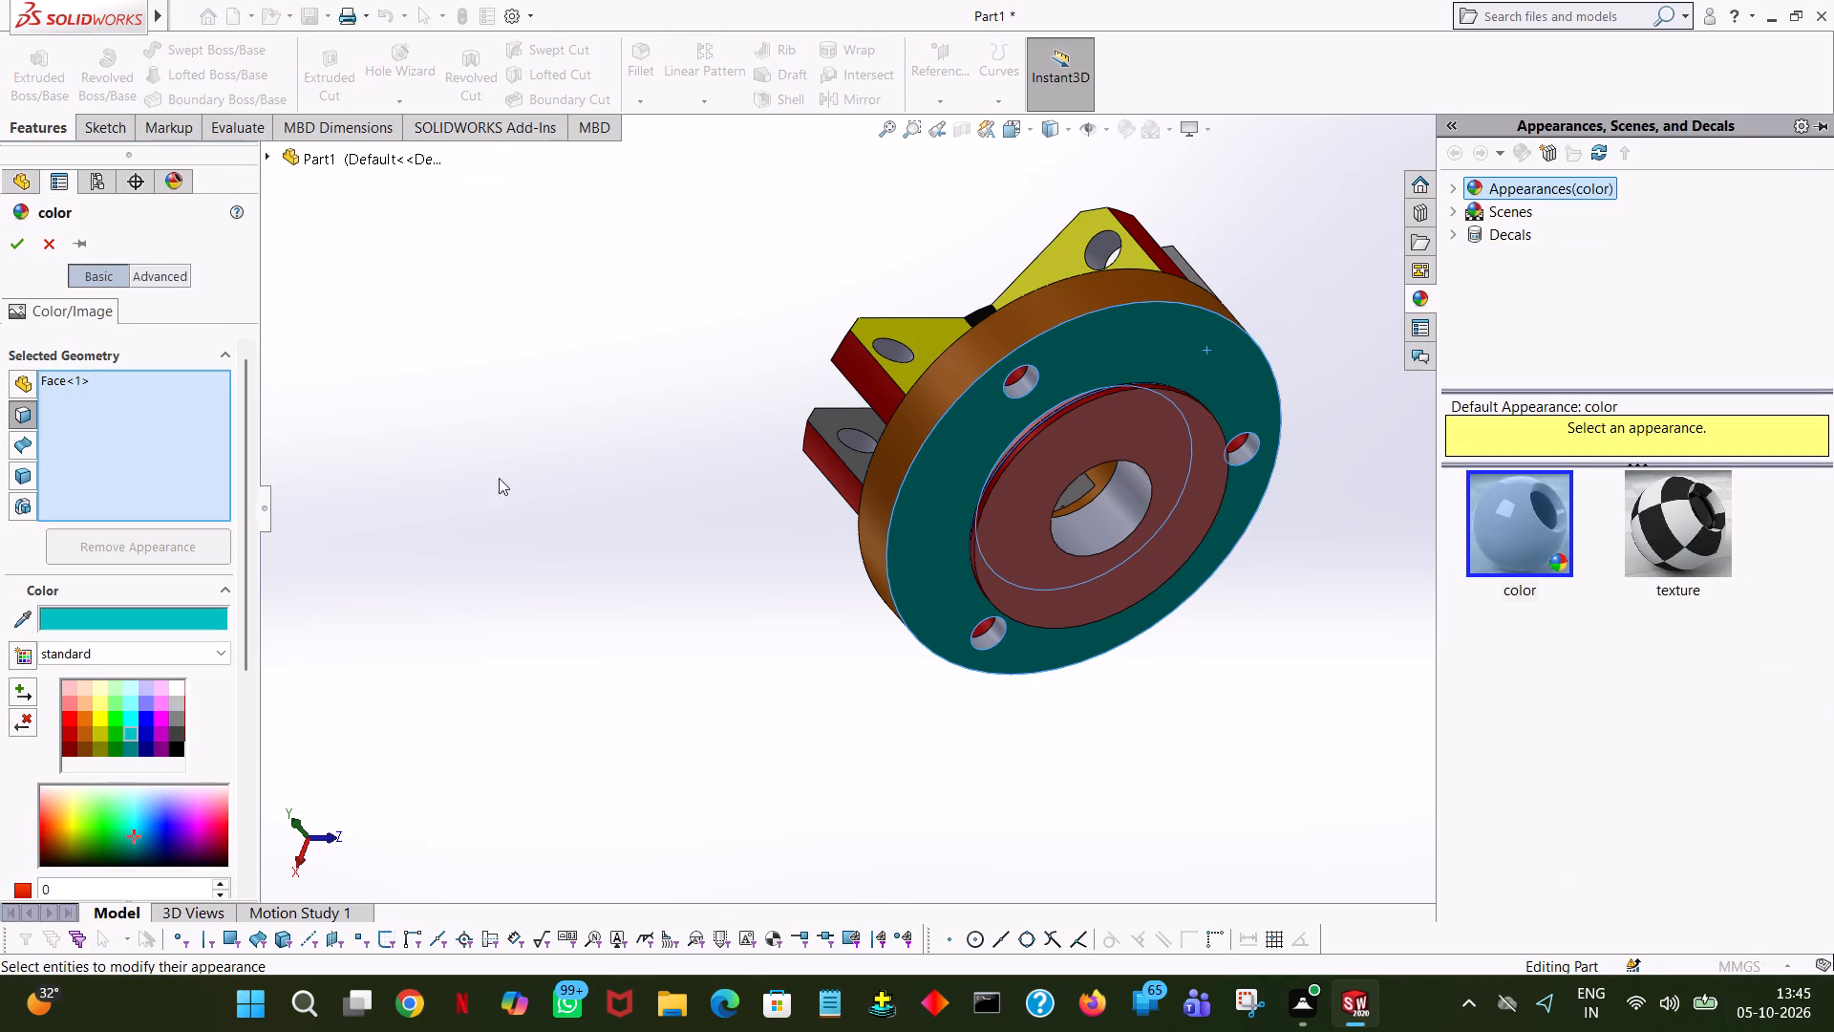
# Add the cross-hole faces in all six jaw arms to the teal appearance.
pyautogui.moveTo(599, 477); pyautogui.dragTo(879, 505, button='middle')
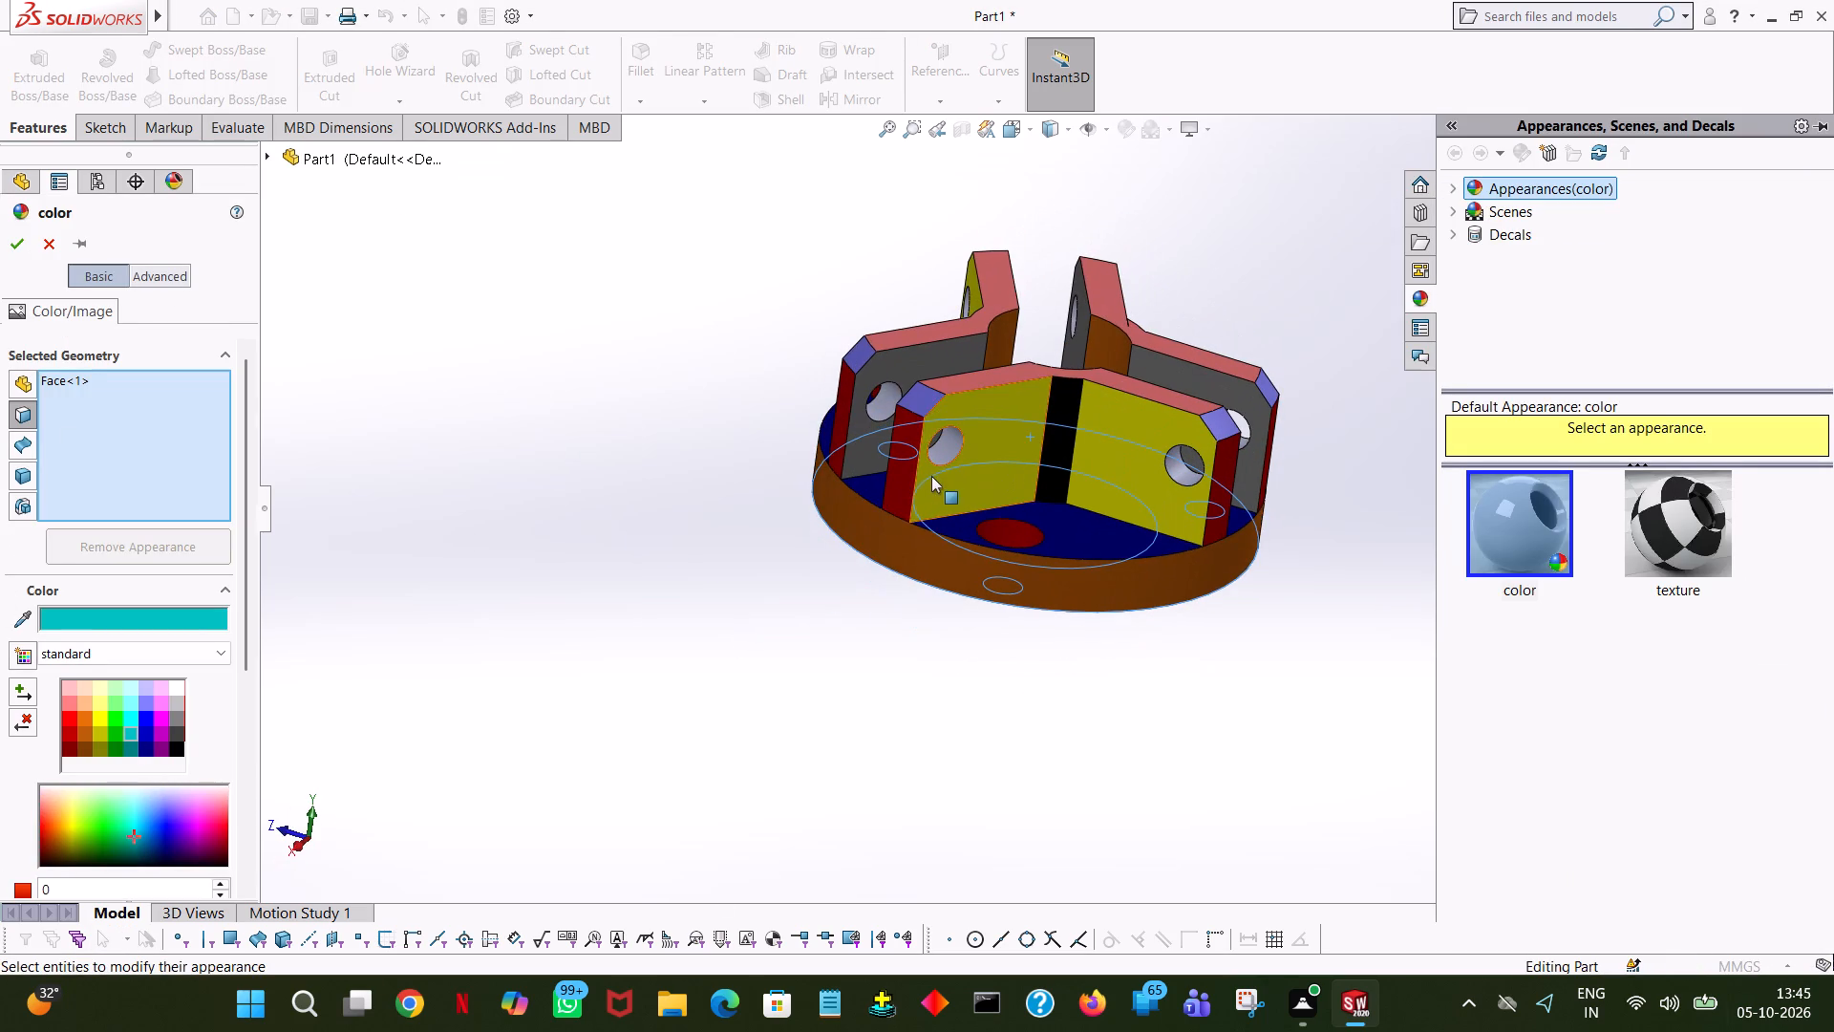
pyautogui.click(942, 452)
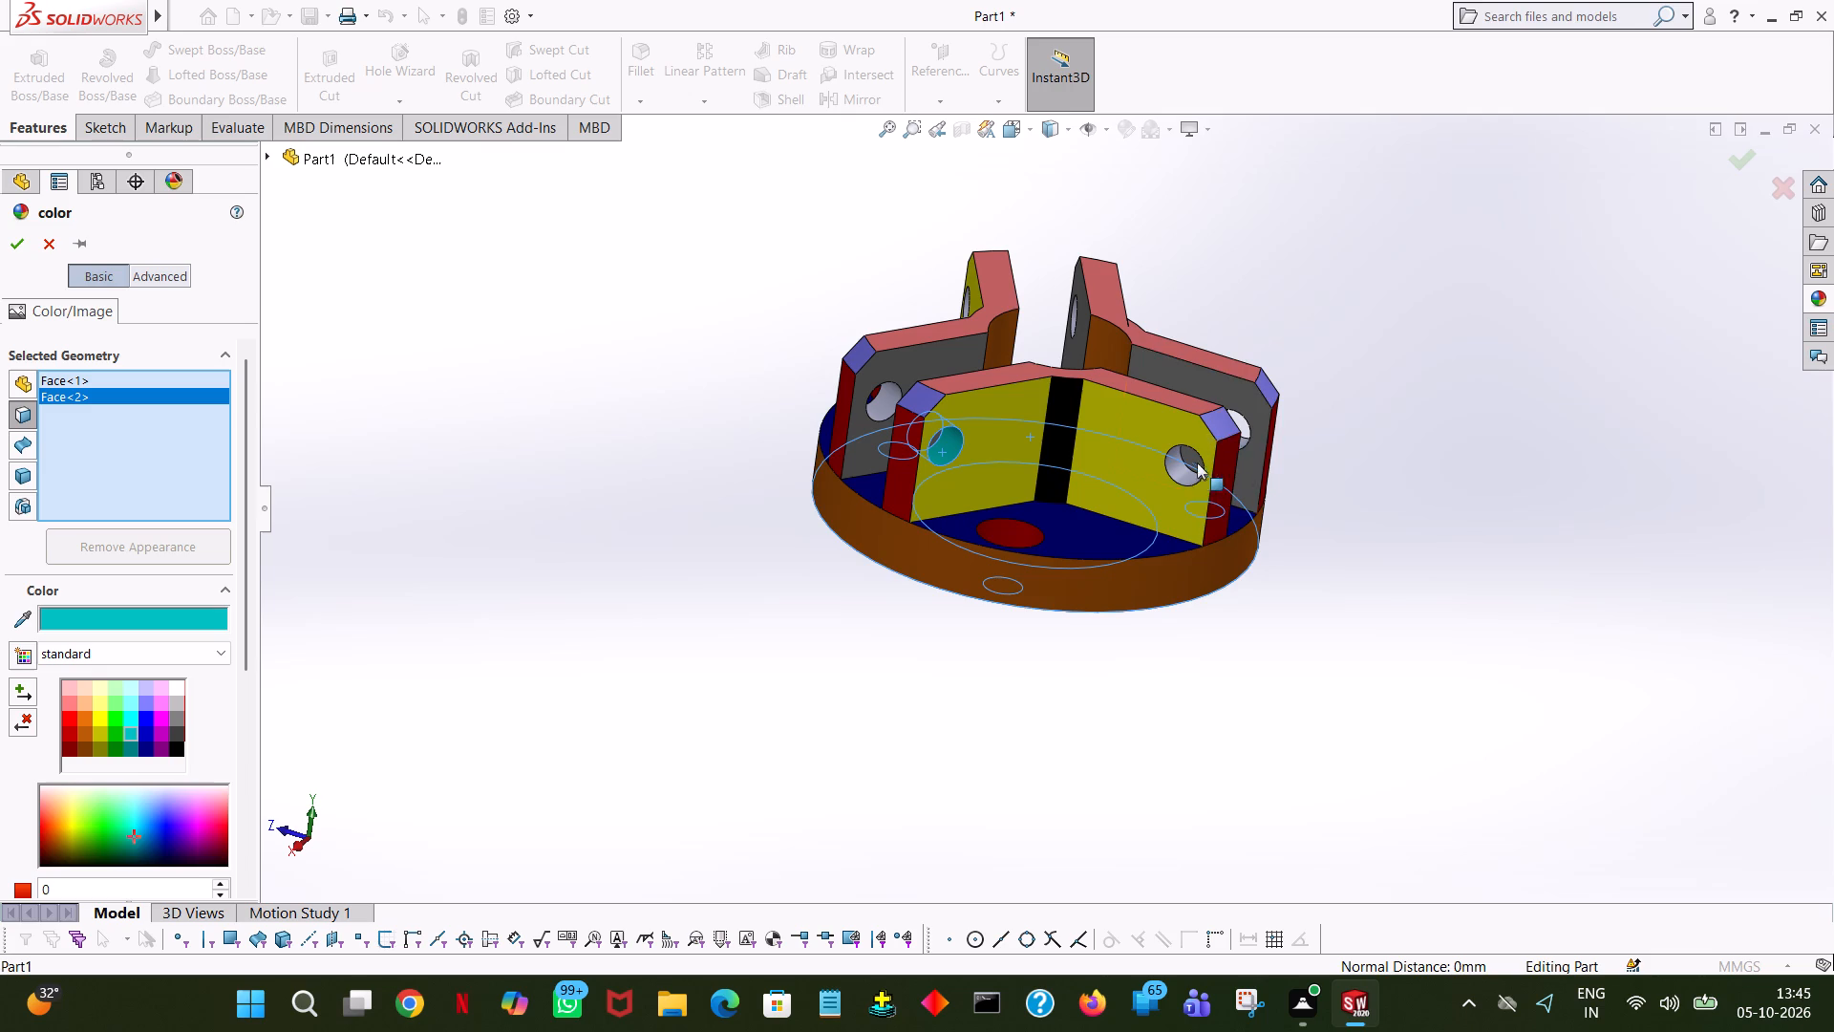
pyautogui.click(1180, 465)
pyautogui.moveTo(1292, 489); pyautogui.dragTo(1280, 491, button='middle')
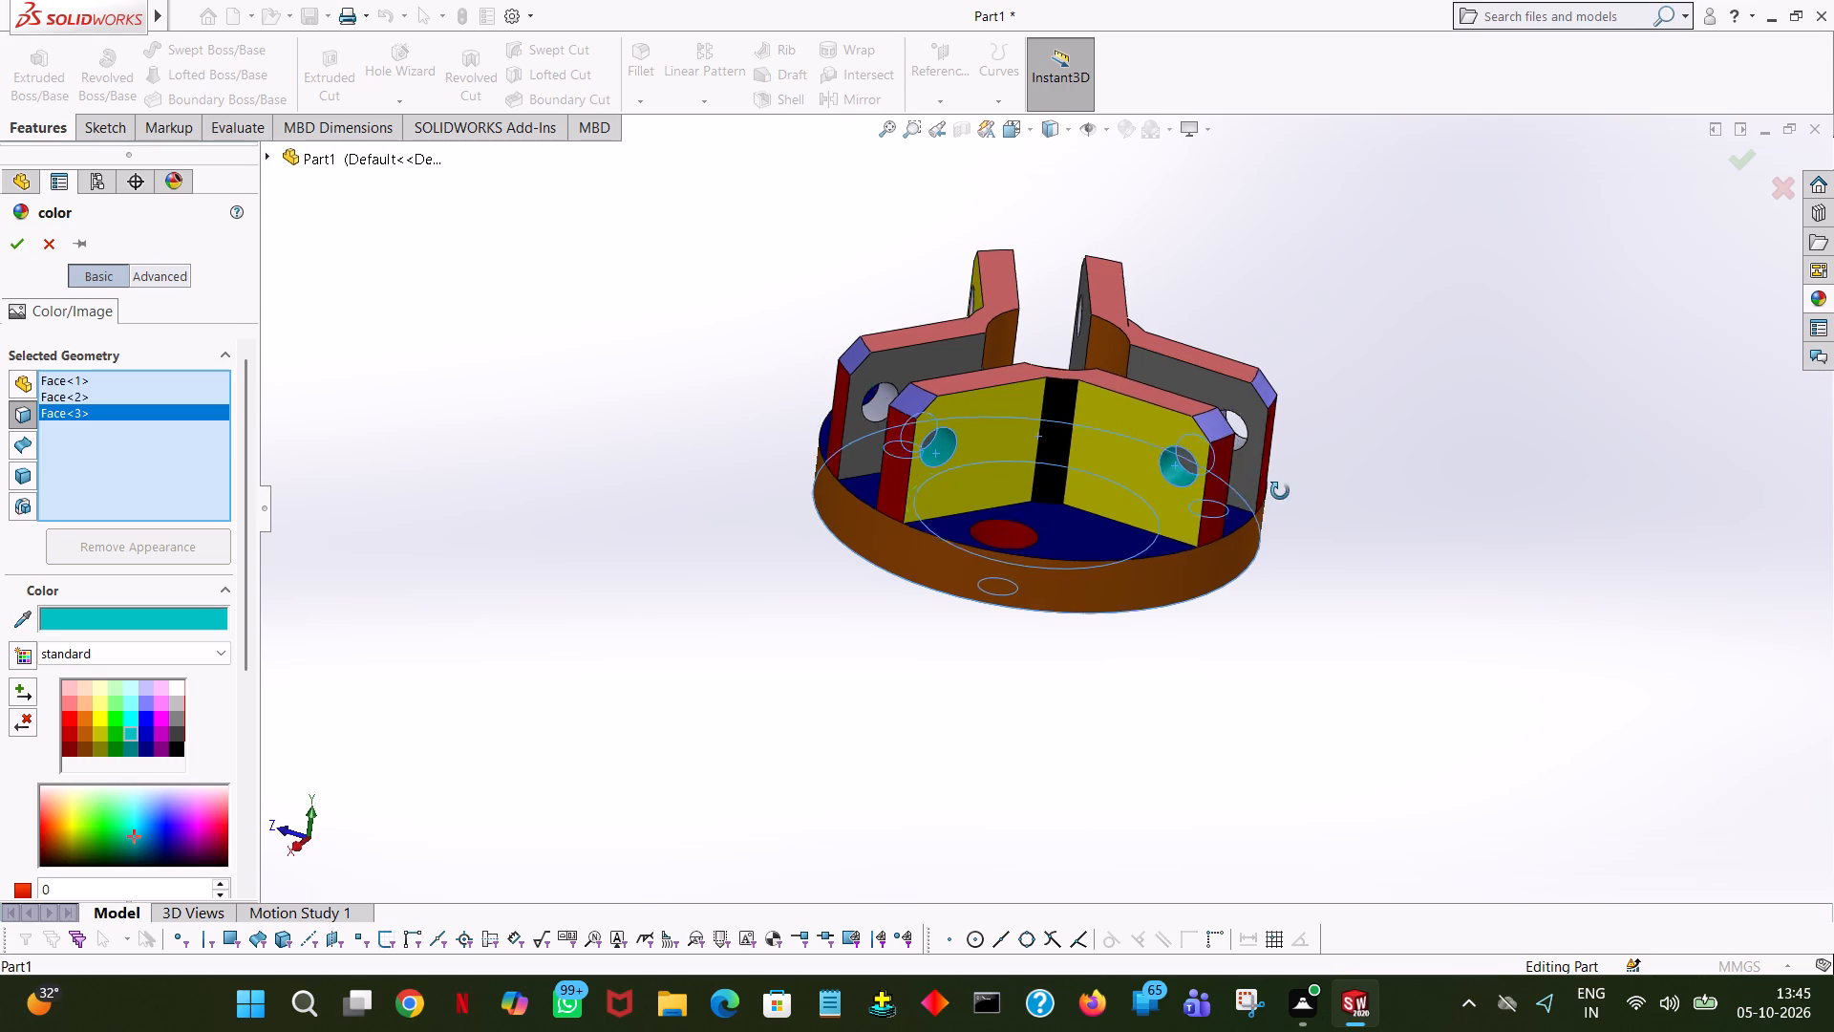
pyautogui.moveTo(1280, 491); pyautogui.dragTo(1233, 546, button='middle')
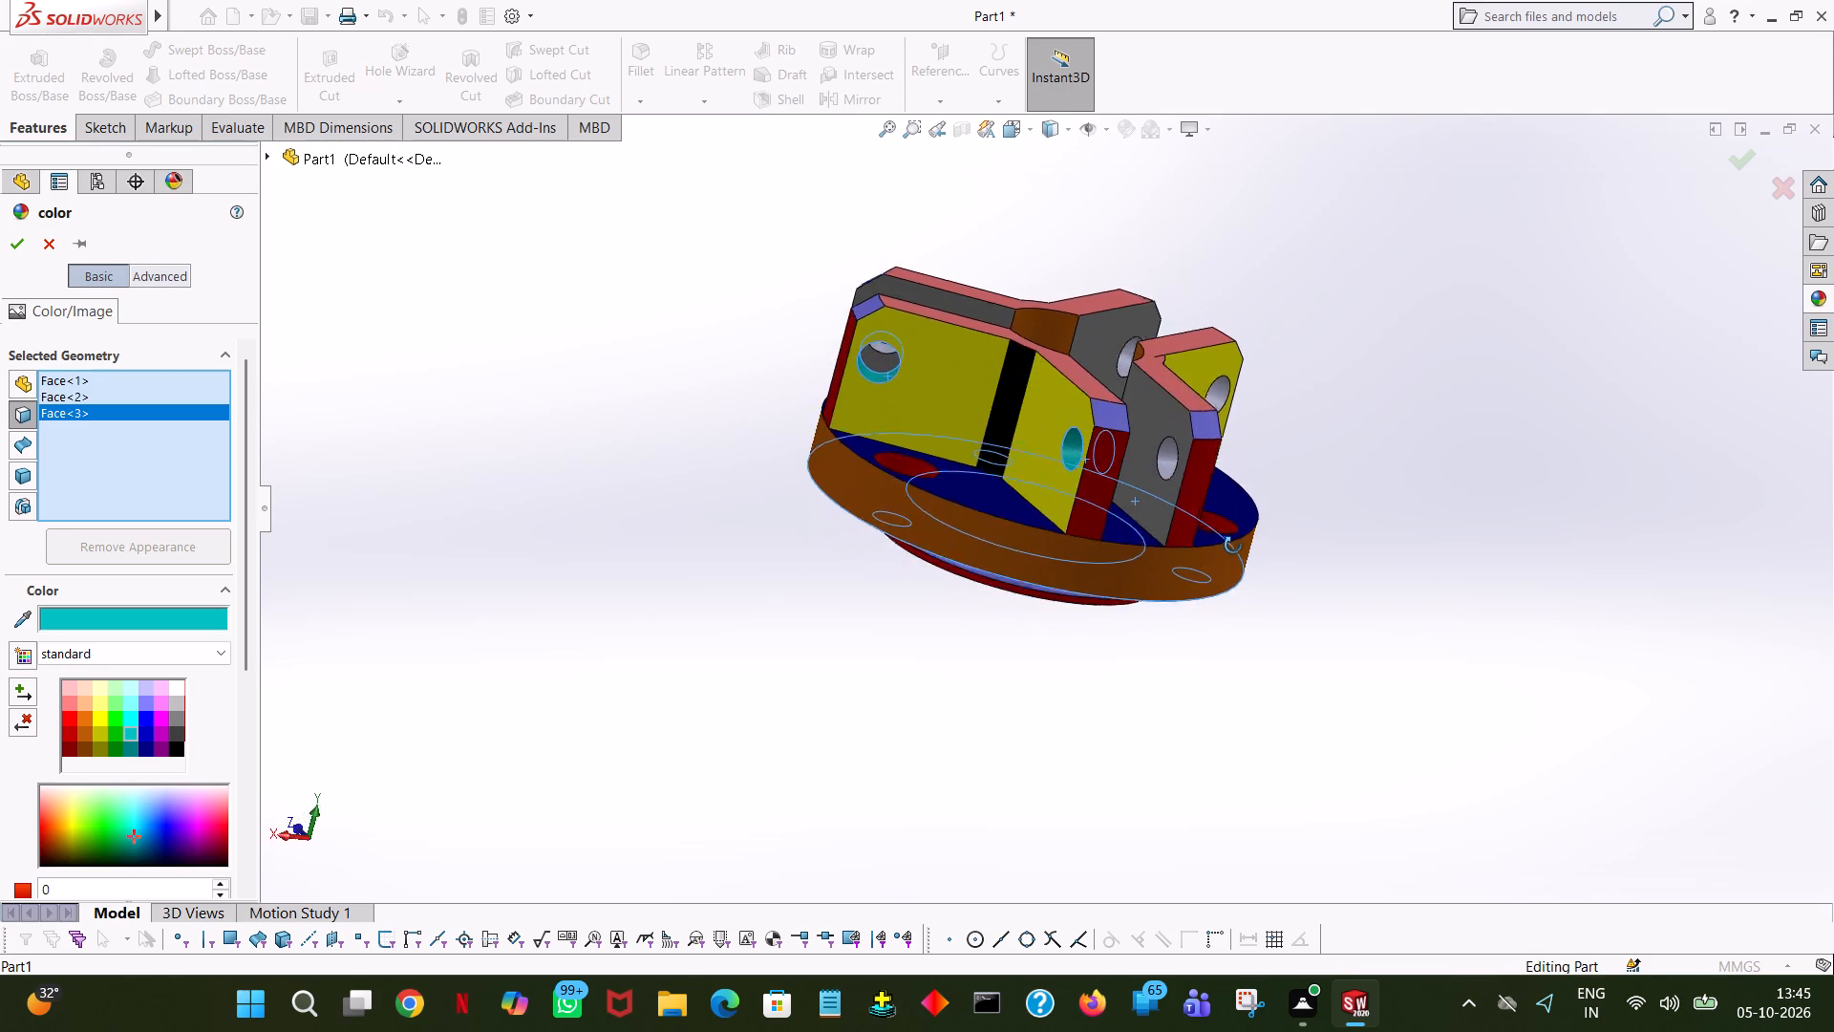
pyautogui.moveTo(1233, 546); pyautogui.dragTo(1081, 689, button='middle')
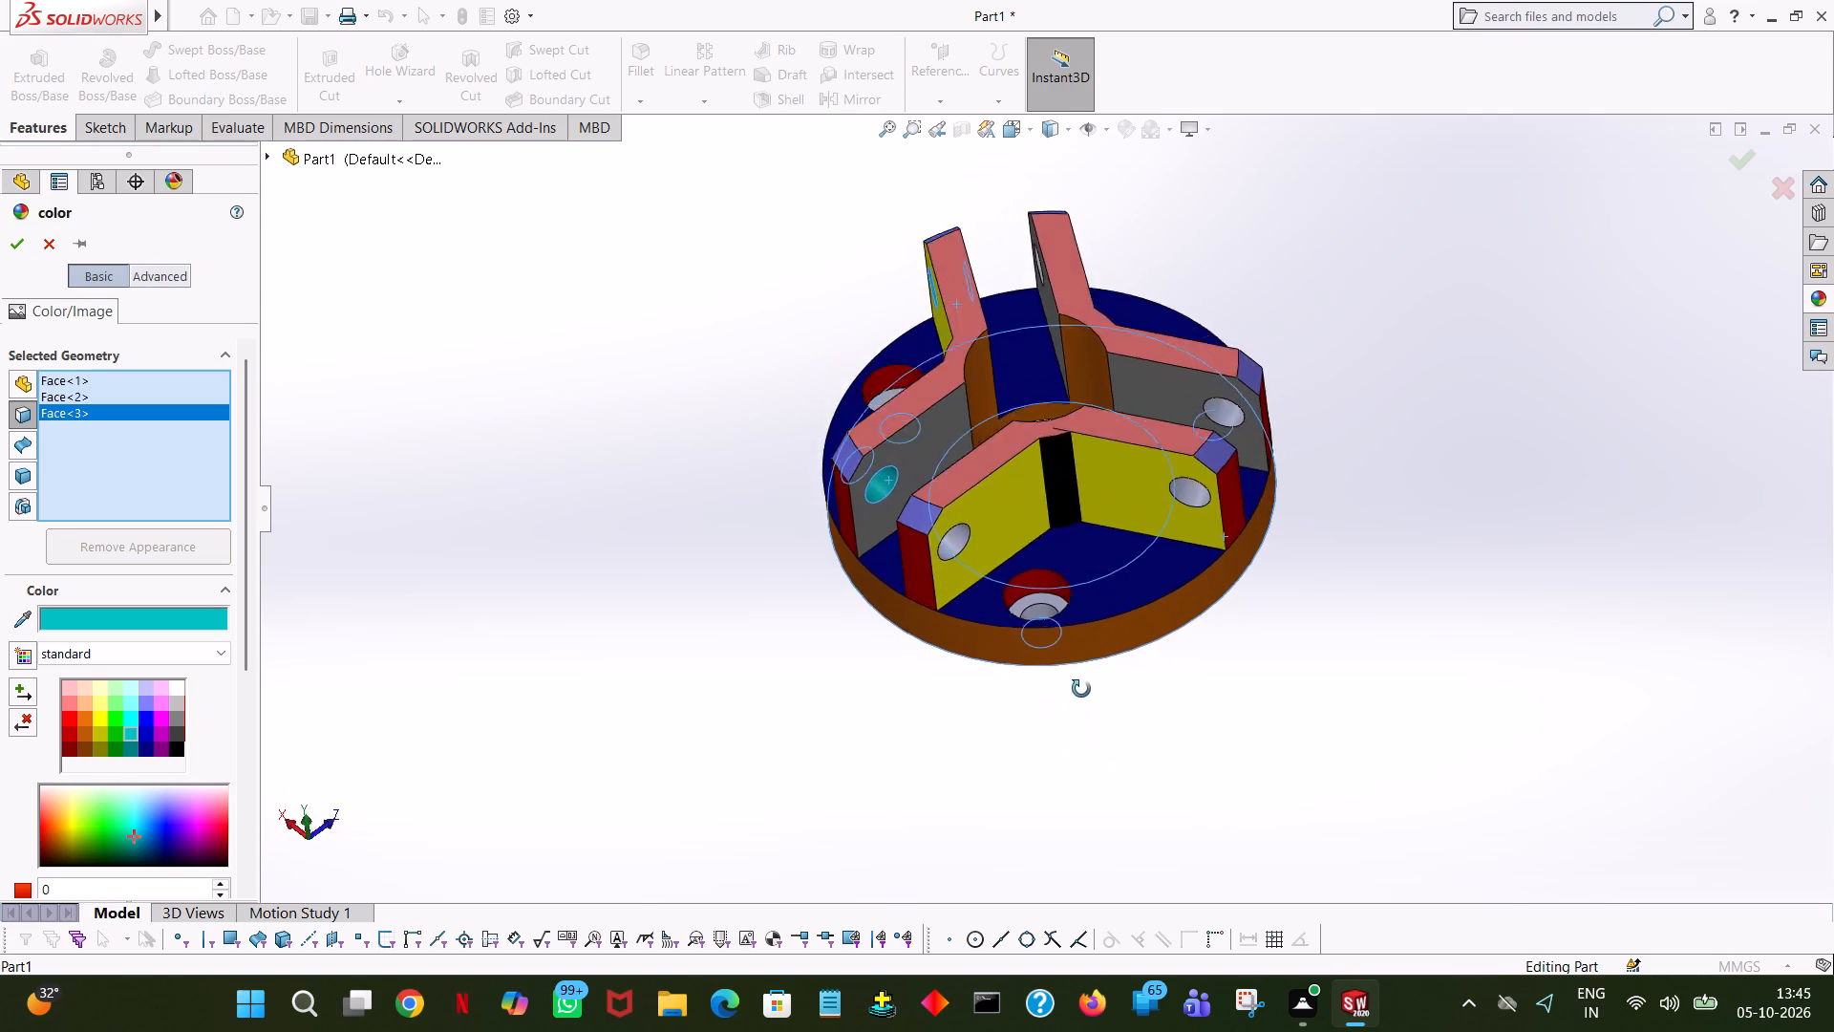
pyautogui.moveTo(1081, 689); pyautogui.dragTo(1116, 595, button='middle')
pyautogui.click(1009, 472)
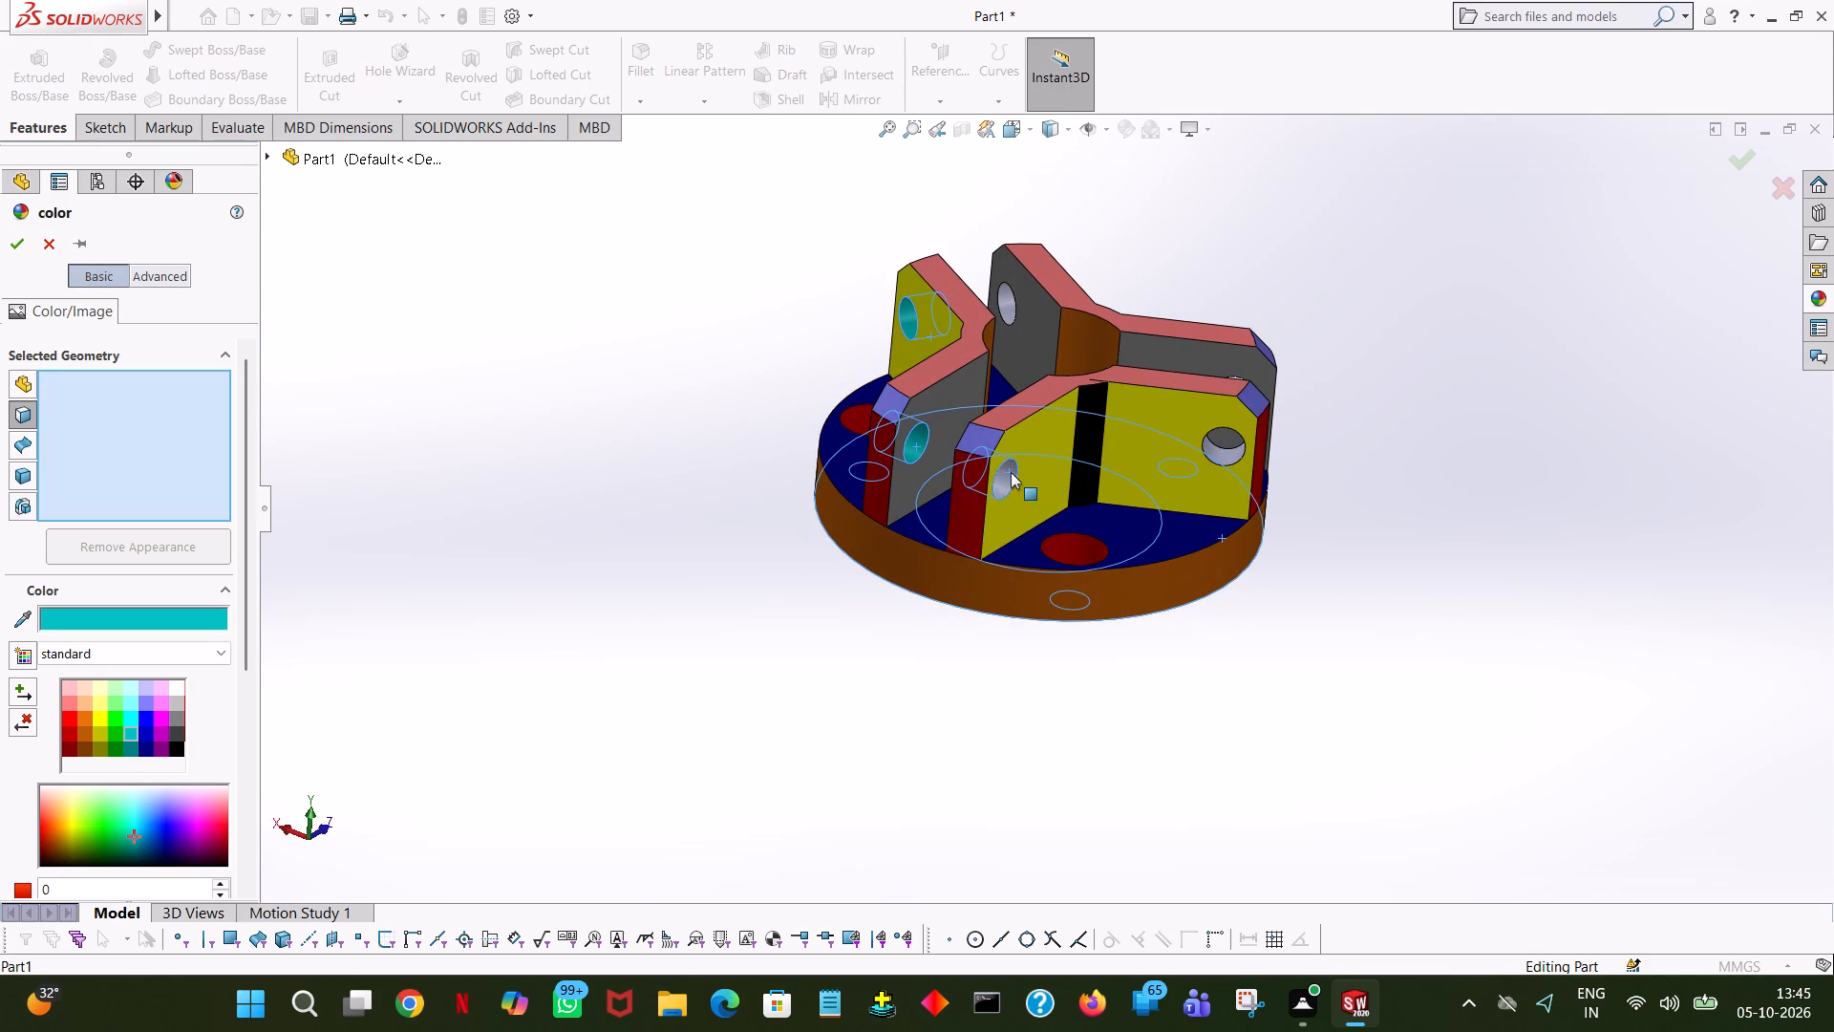
pyautogui.click(1225, 450)
pyautogui.moveTo(1315, 484); pyautogui.dragTo(1226, 551, button='middle')
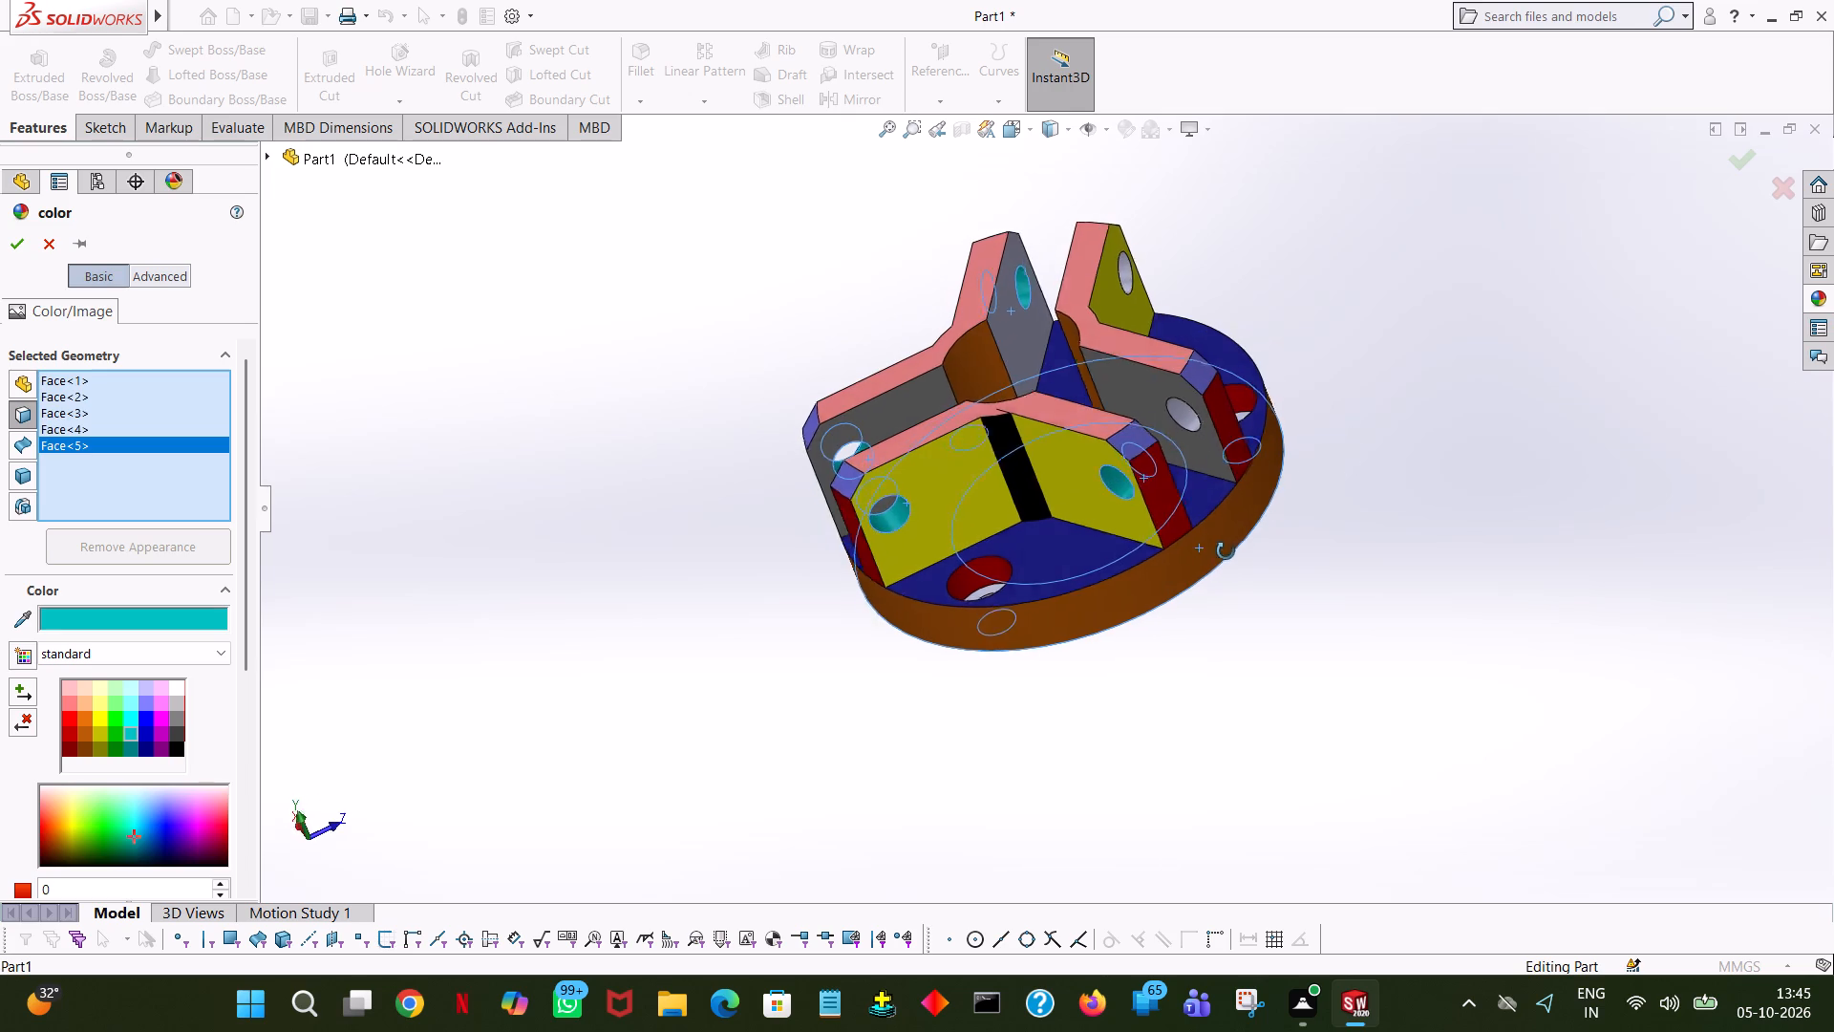
pyautogui.moveTo(1226, 551); pyautogui.dragTo(1215, 566, button='middle')
pyautogui.click(1173, 430)
pyautogui.moveTo(1330, 437); pyautogui.dragTo(1306, 807, button='middle')
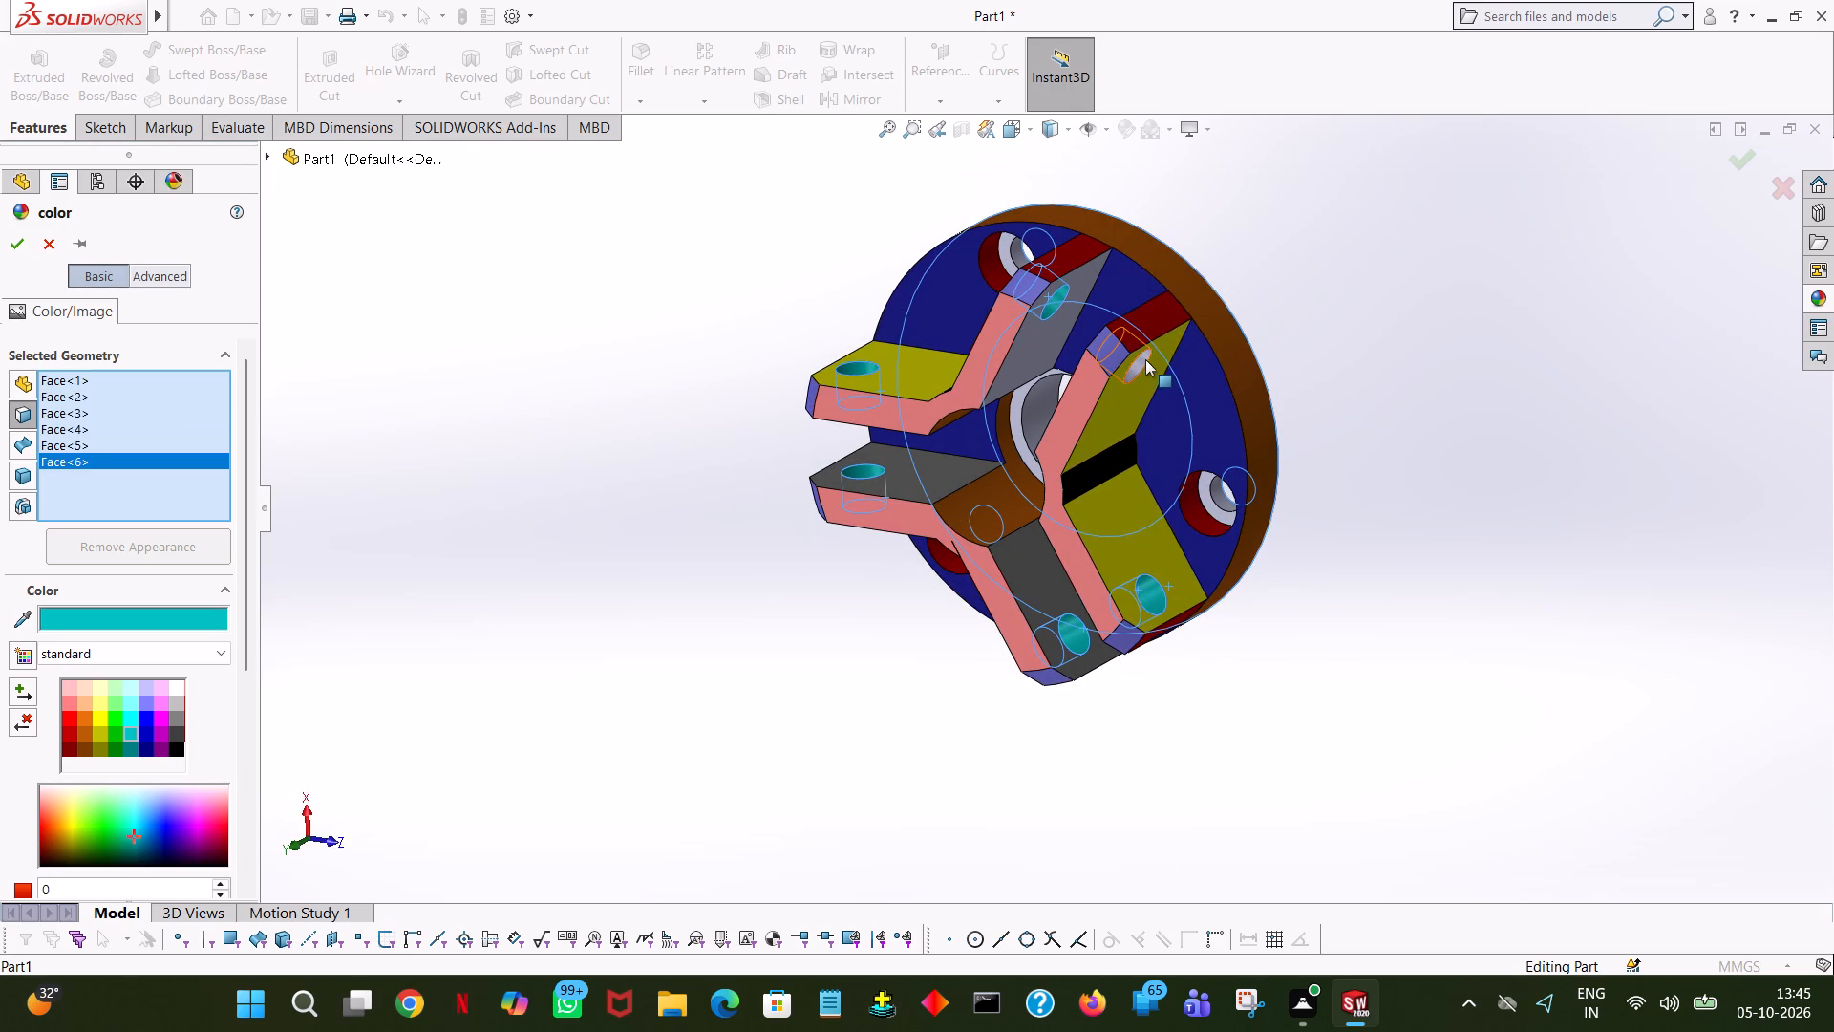
pyautogui.click(1145, 359)
pyautogui.moveTo(1241, 446); pyautogui.dragTo(1393, 250, button='middle')
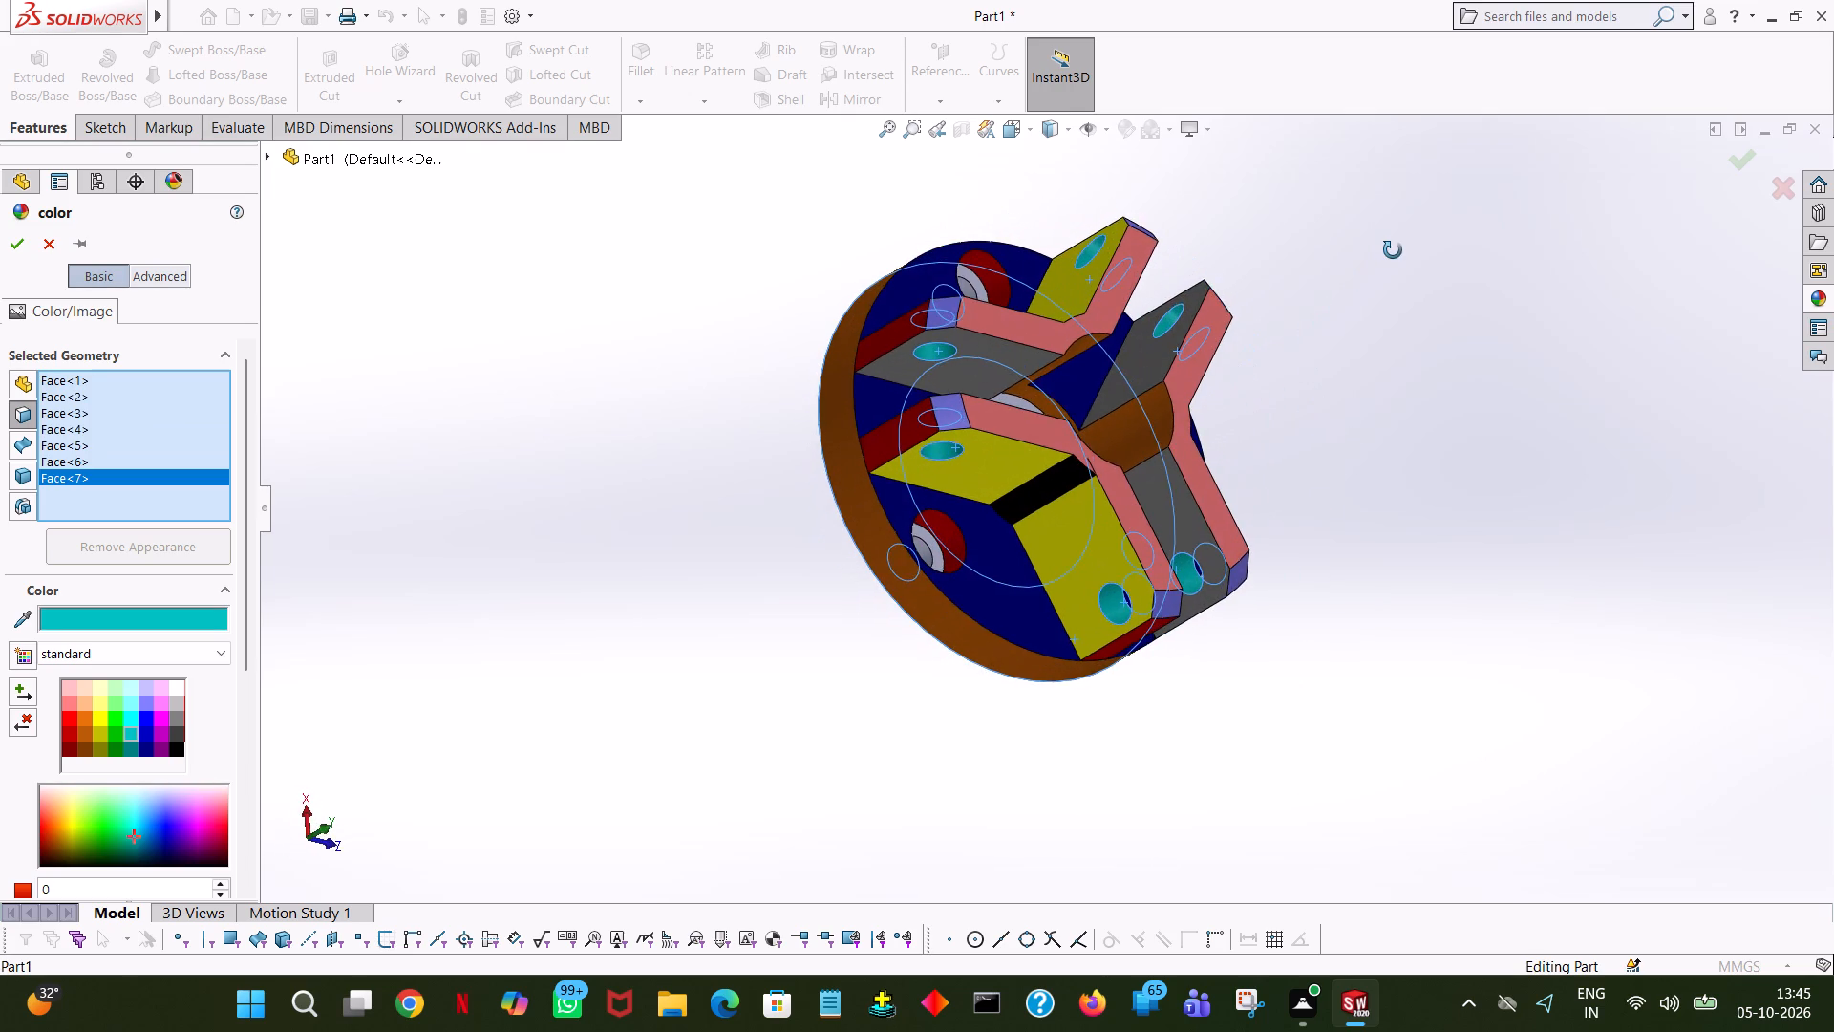
# Add the flat ring face around the central bore, between the jaws, to the teal appearance and accept it.
pyautogui.moveTo(1393, 250); pyautogui.dragTo(1305, 469, button='middle')
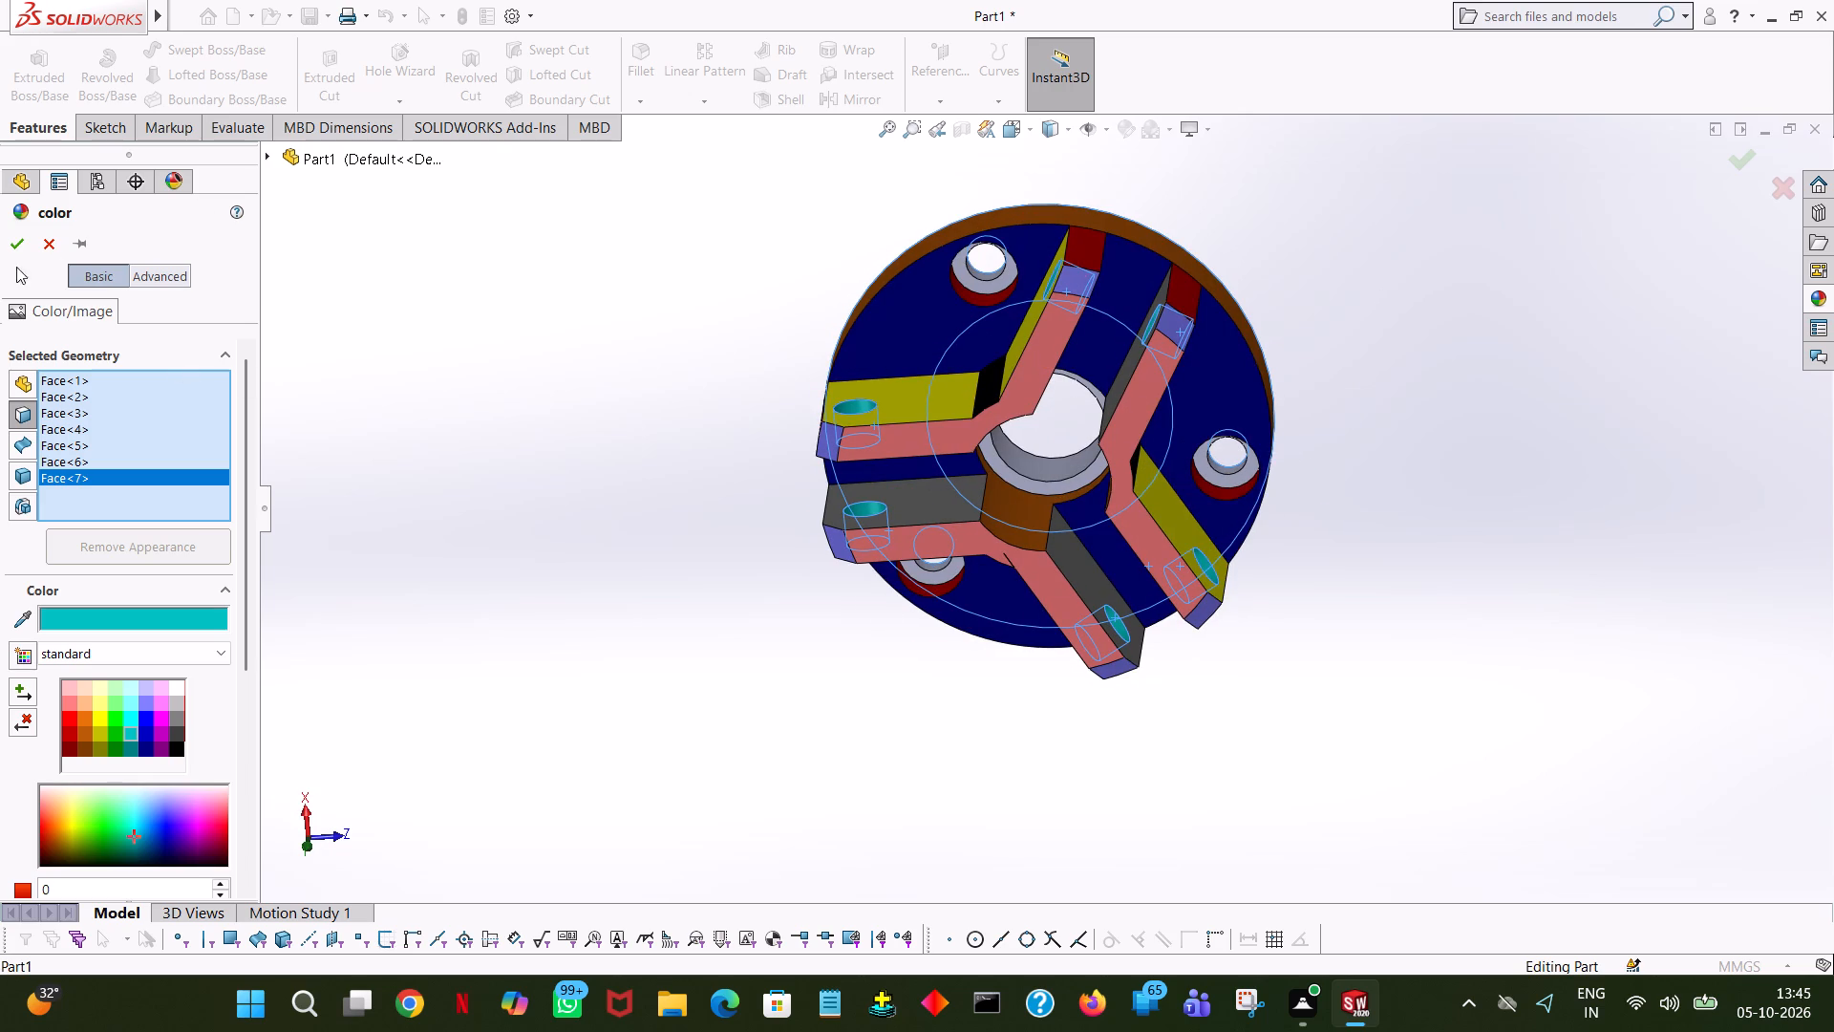
pyautogui.click(1019, 479)
pyautogui.moveTo(1031, 473); pyautogui.dragTo(992, 365, button='middle')
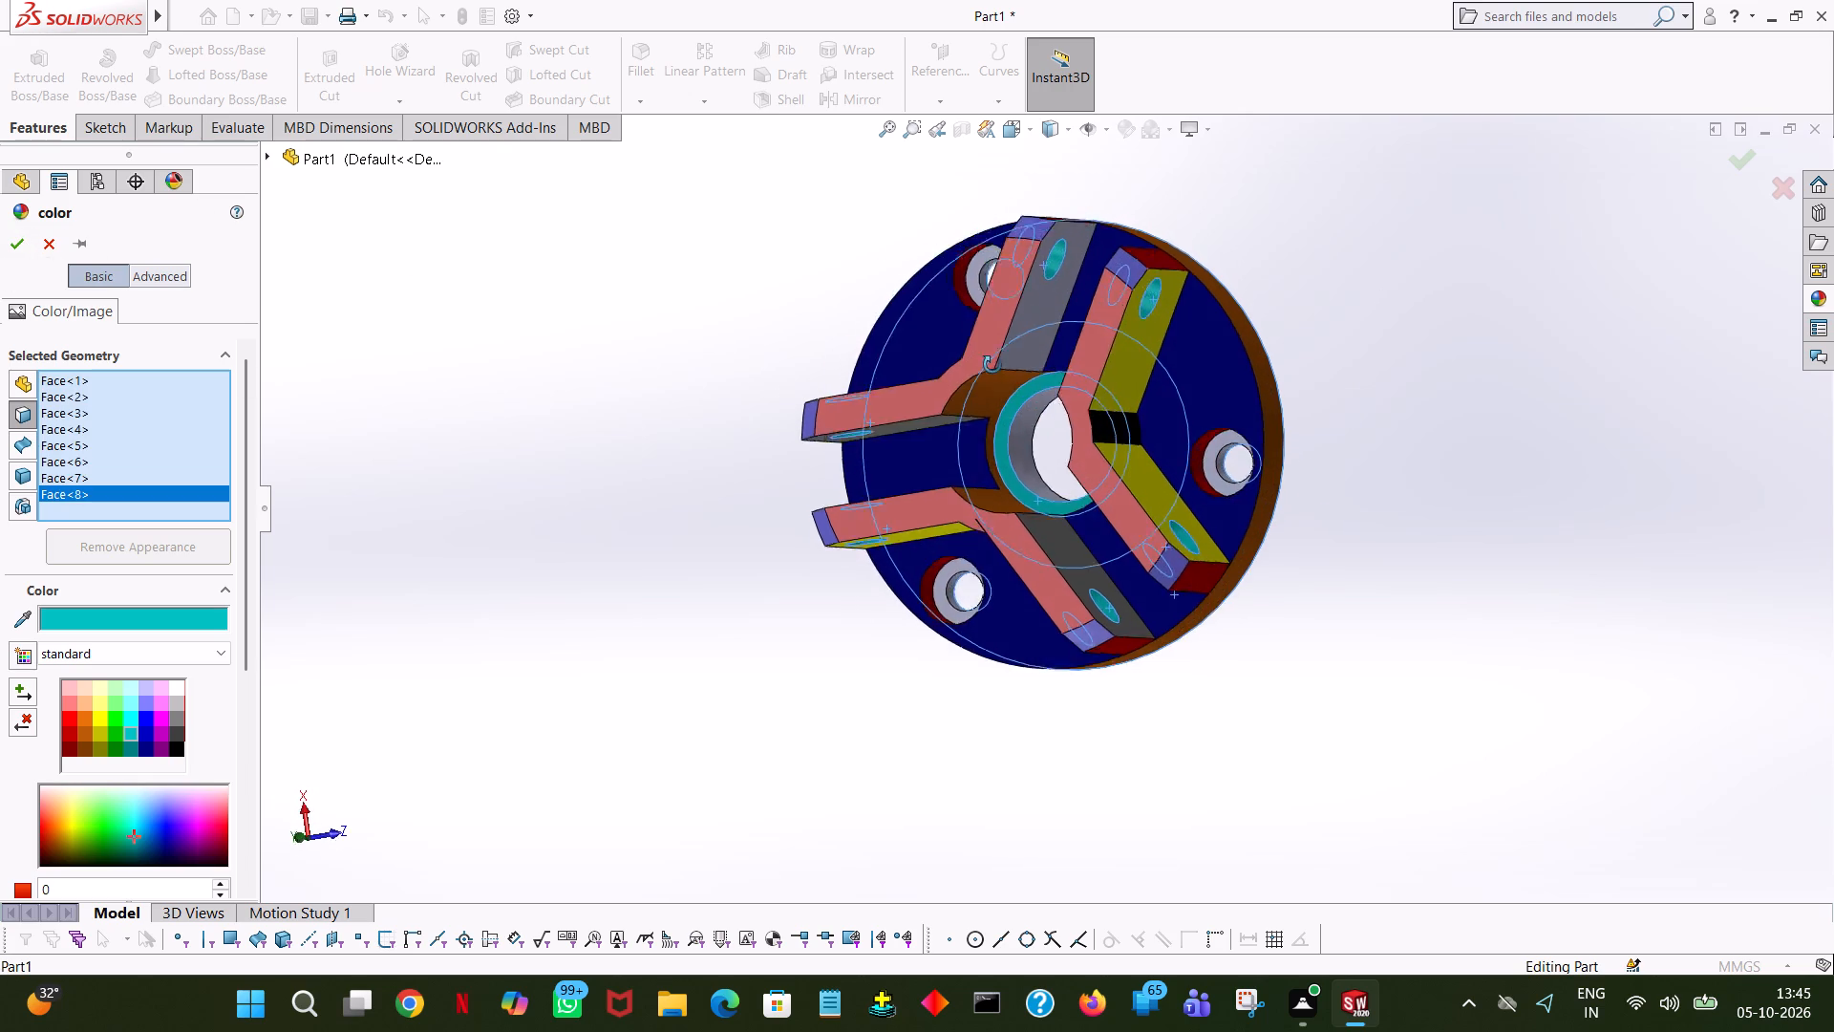
pyautogui.moveTo(992, 365); pyautogui.dragTo(1111, 354, button='middle')
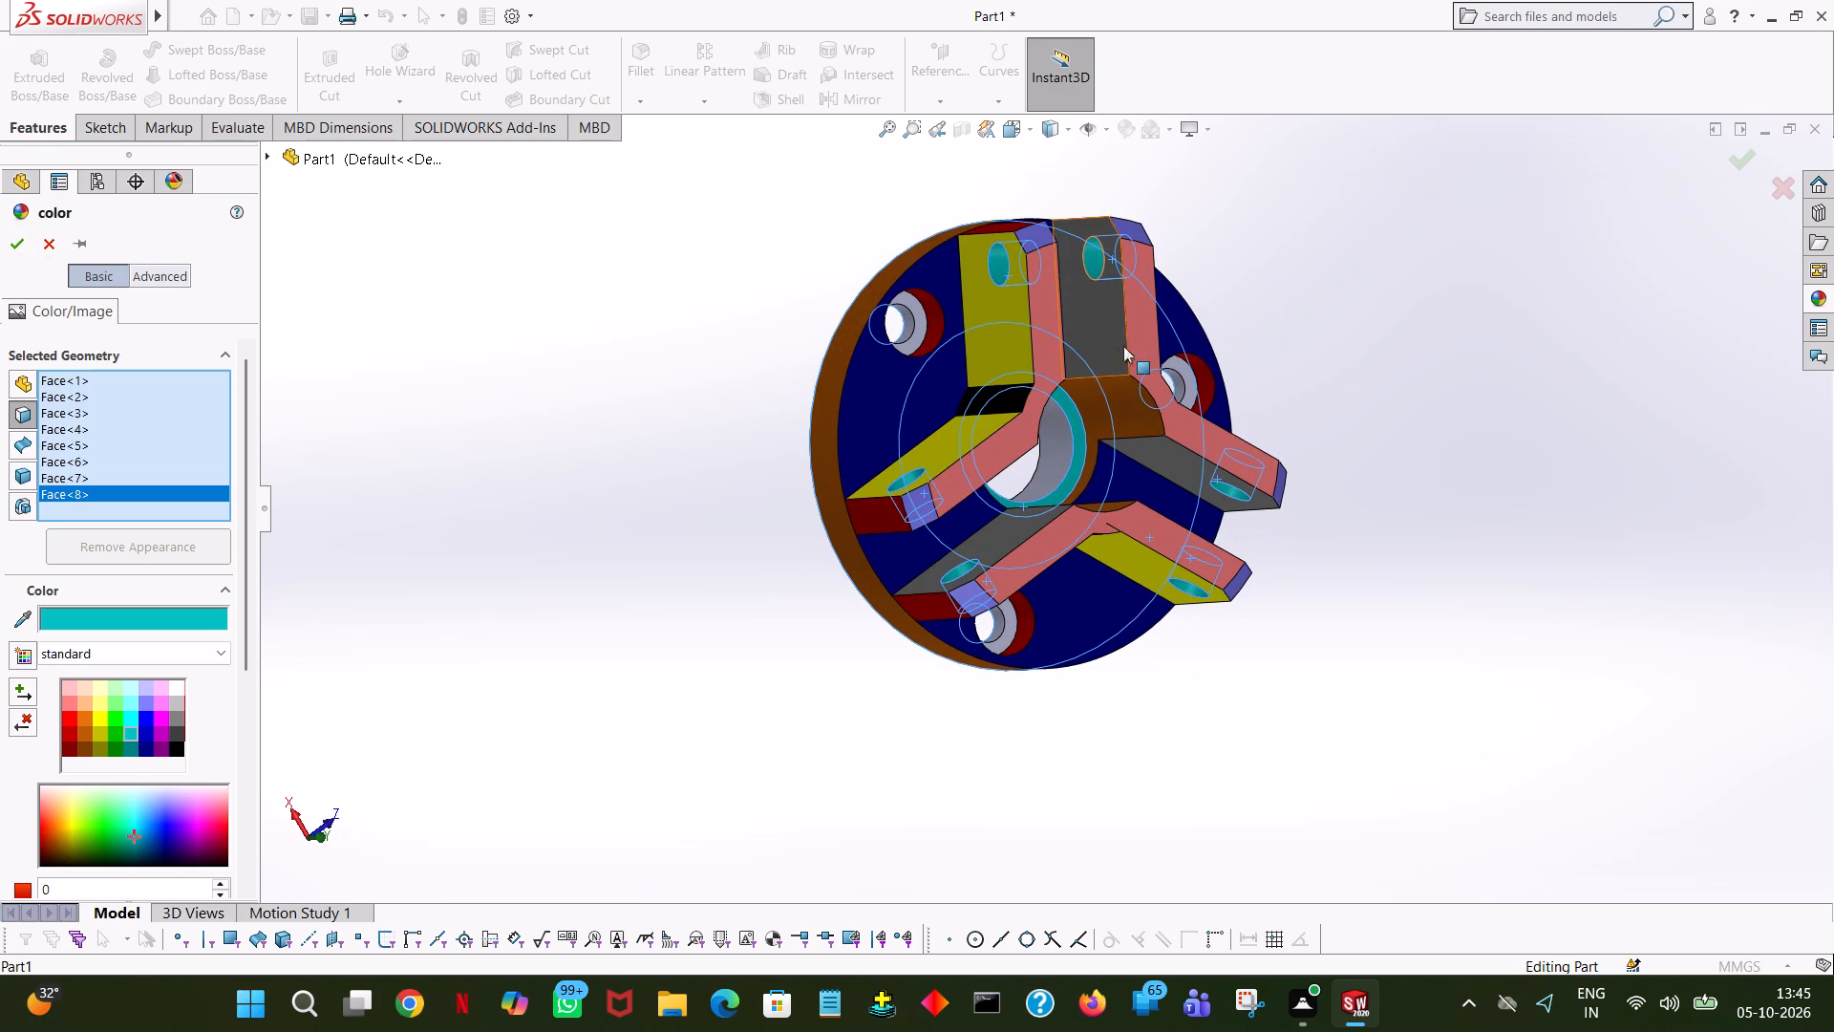
pyautogui.click(10, 242)
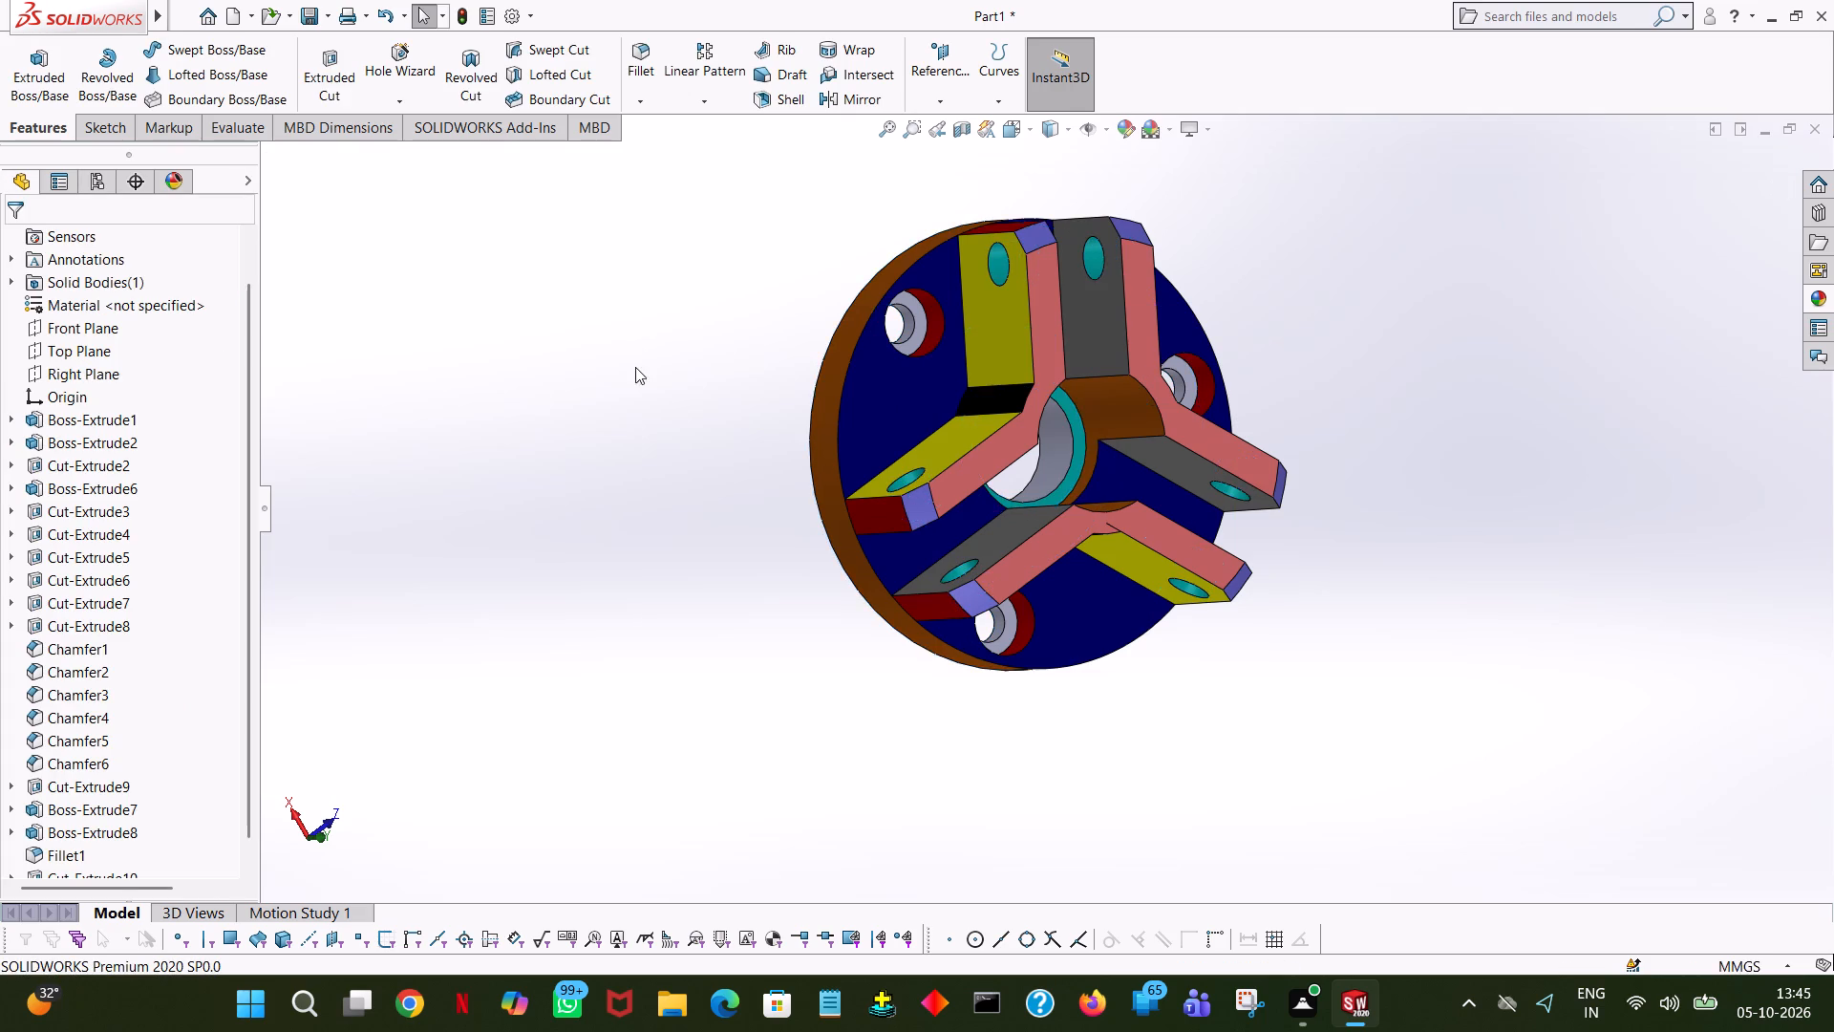
# Colour the cylindrical wall of the central through-bore pale yellow from the standard swatches and accept the appearance.
pyautogui.moveTo(635, 367); pyautogui.dragTo(885, 379, button='middle')
pyautogui.click(955, 465)
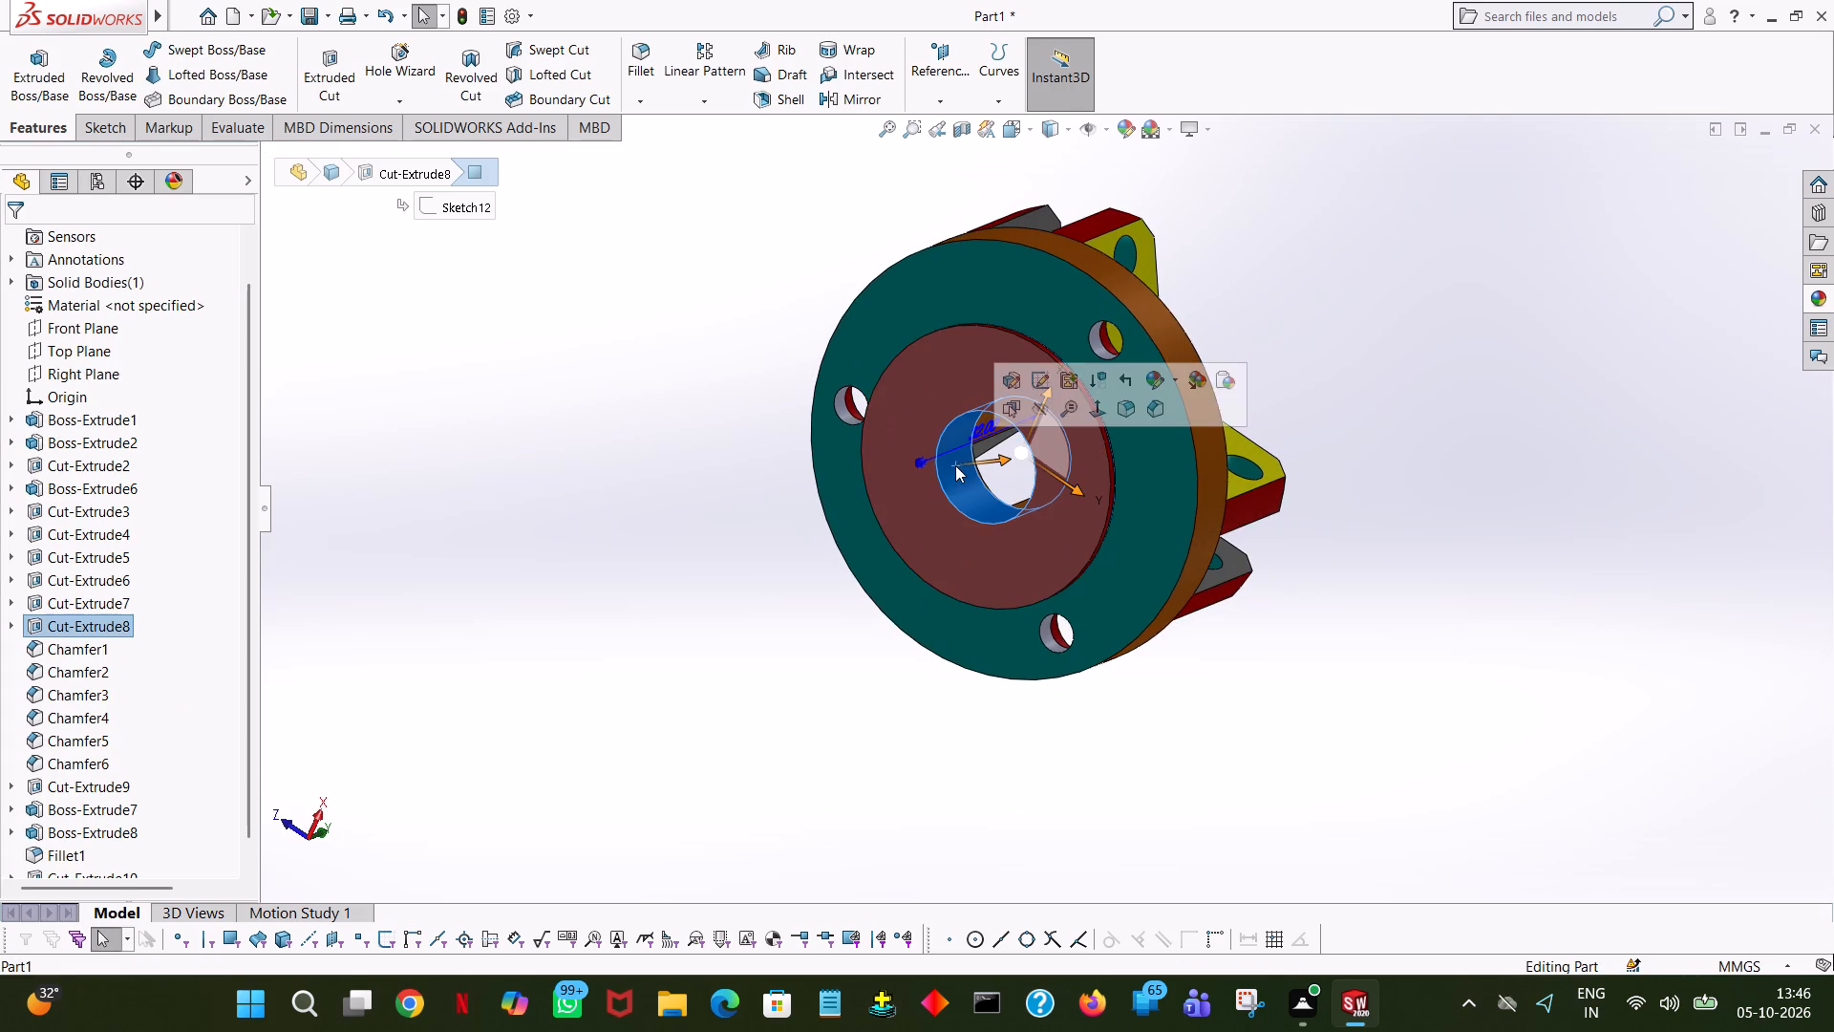
pyautogui.click(1149, 377)
pyautogui.click(1165, 418)
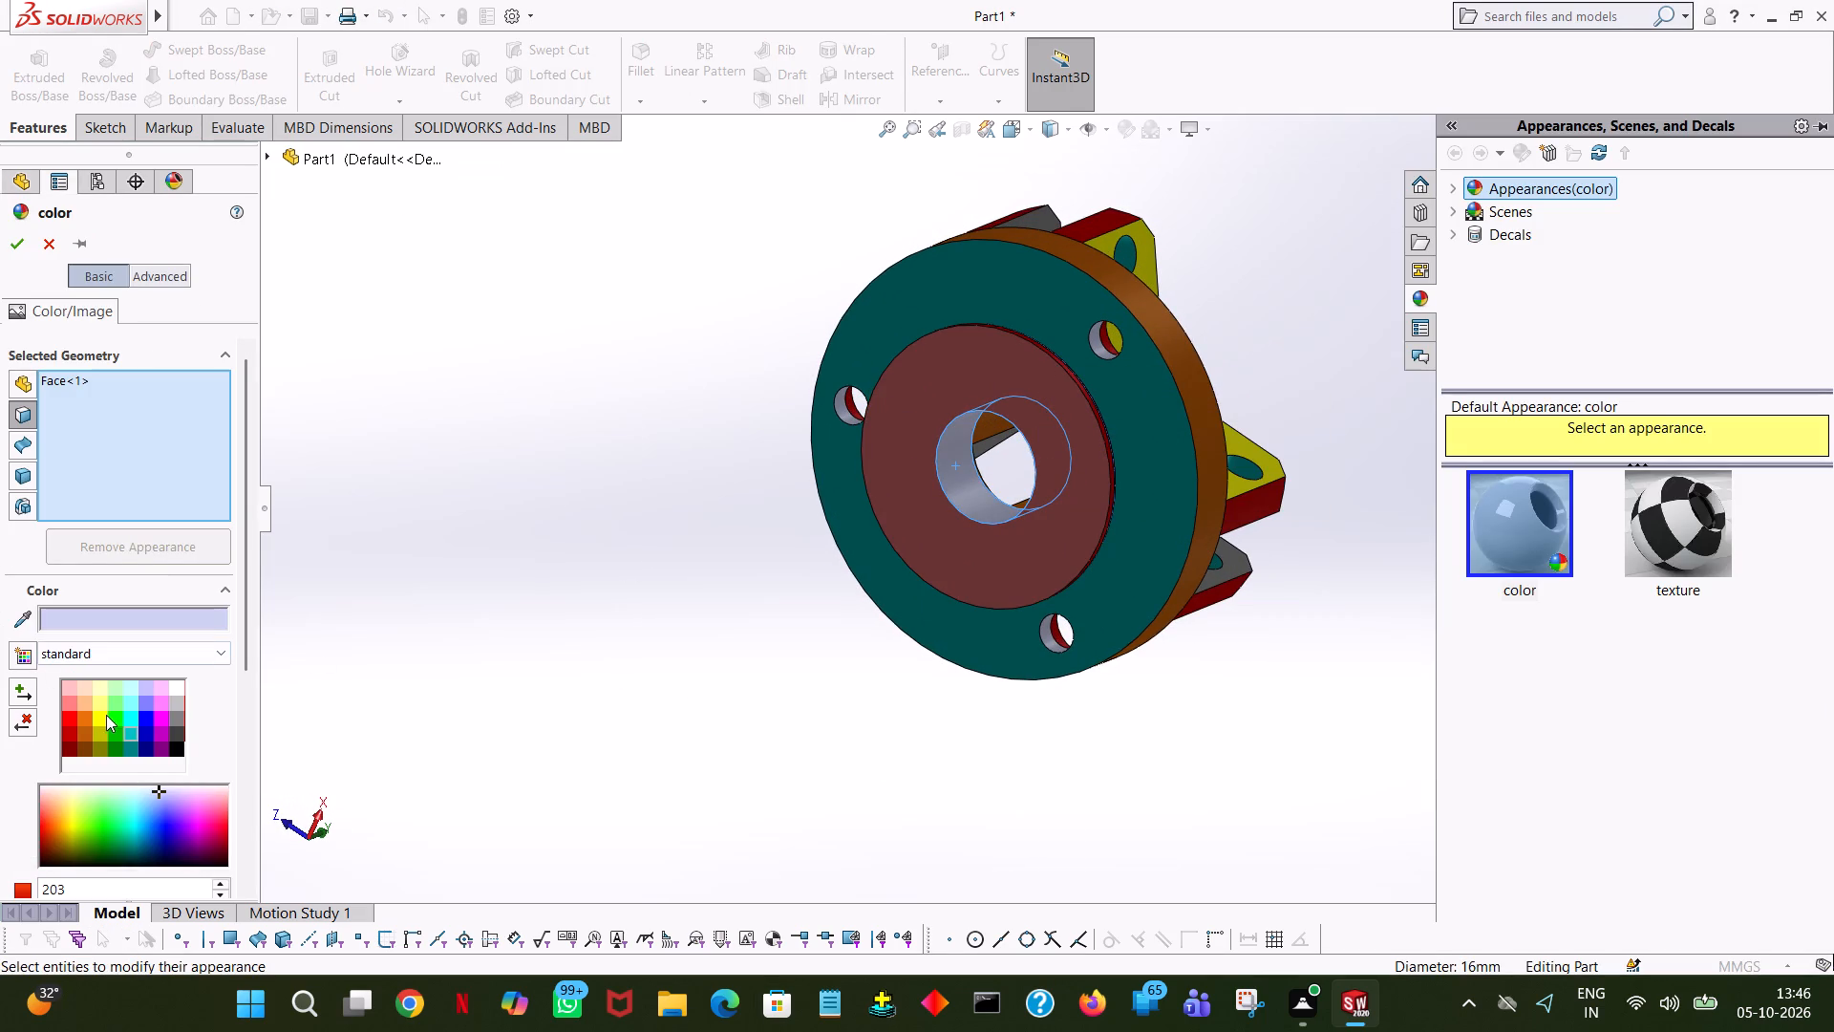
pyautogui.click(93, 719)
pyautogui.click(98, 687)
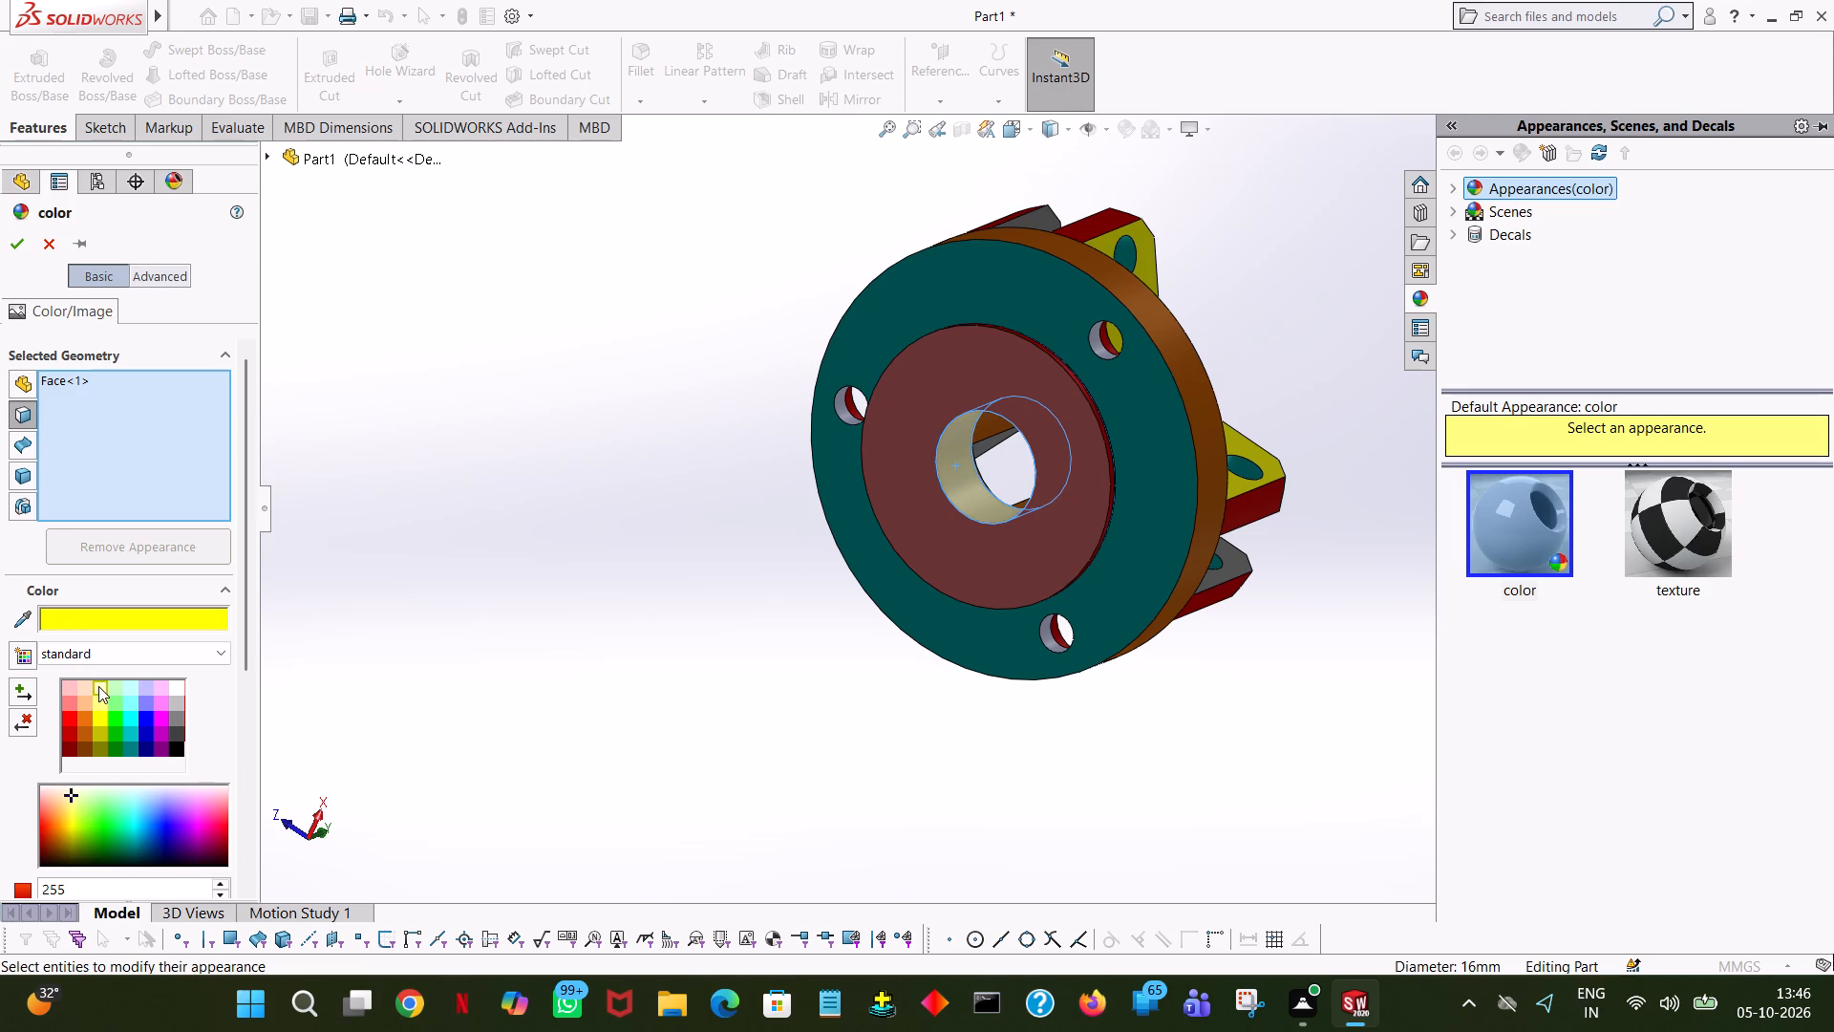
pyautogui.moveTo(462, 693); pyautogui.dragTo(80, 793, button='middle')
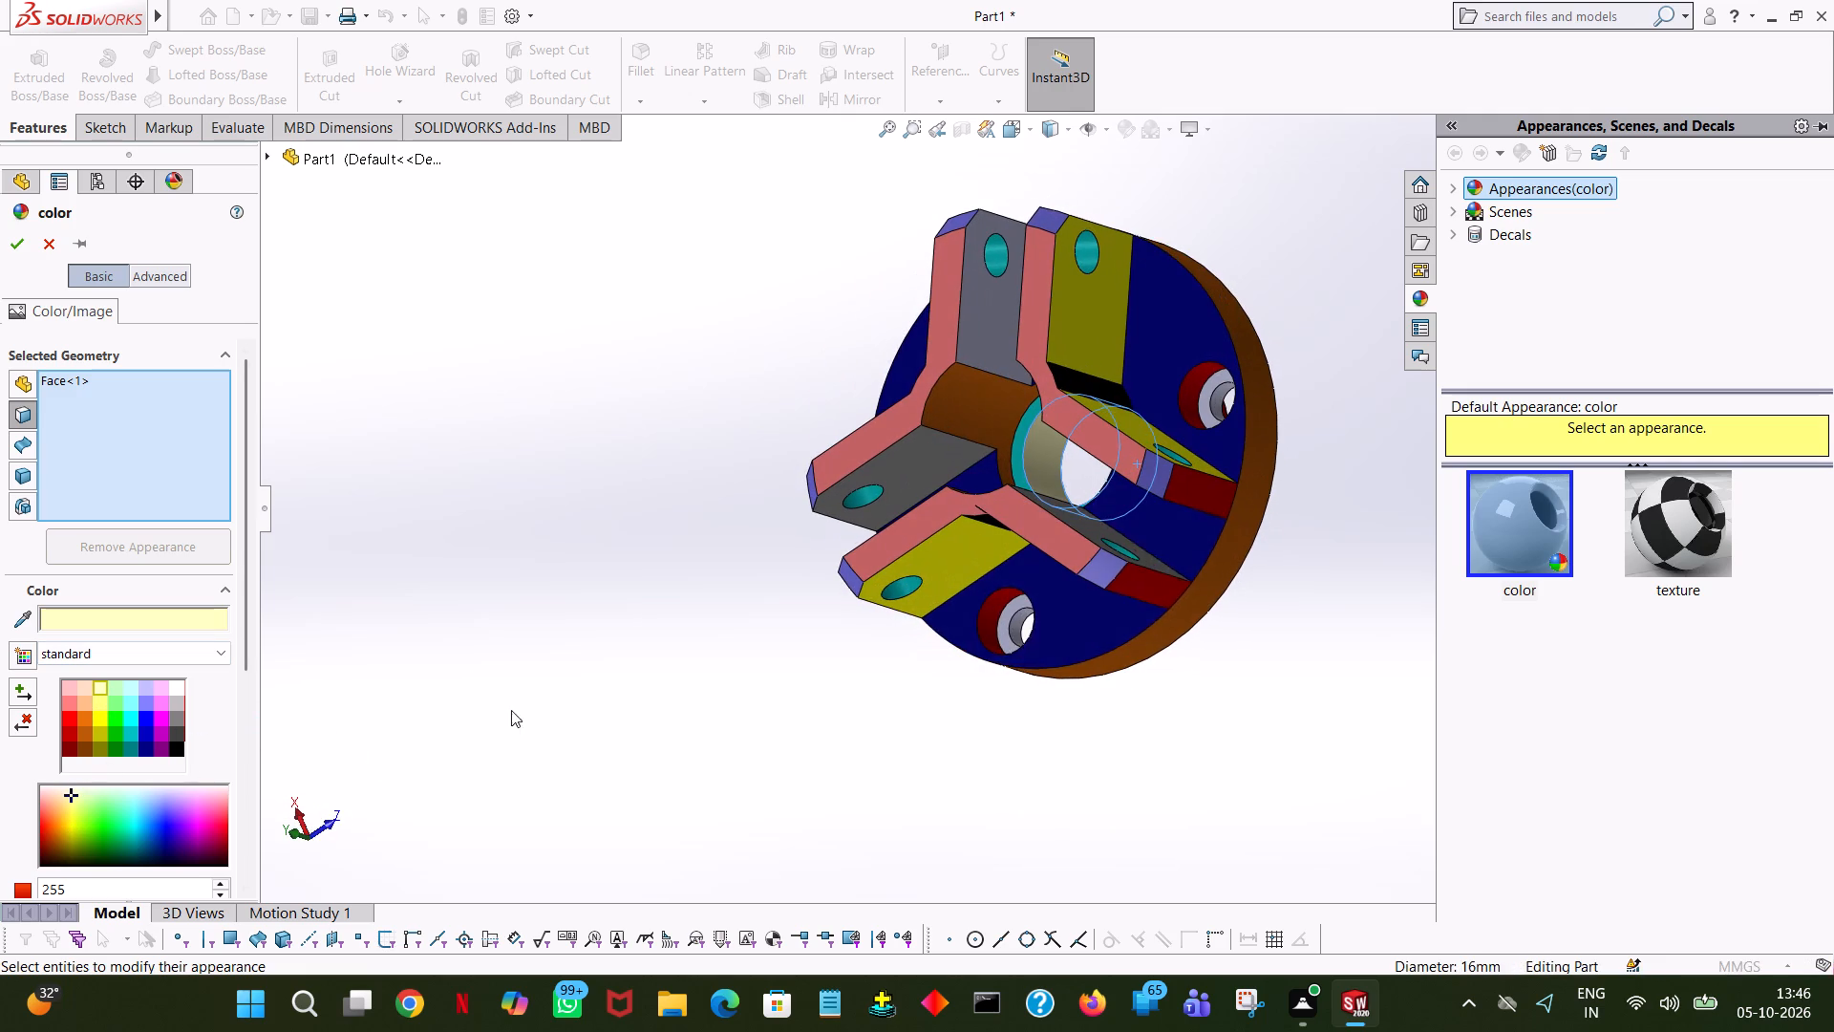
pyautogui.moveTo(1356, 589); pyautogui.dragTo(1022, 527, button='middle')
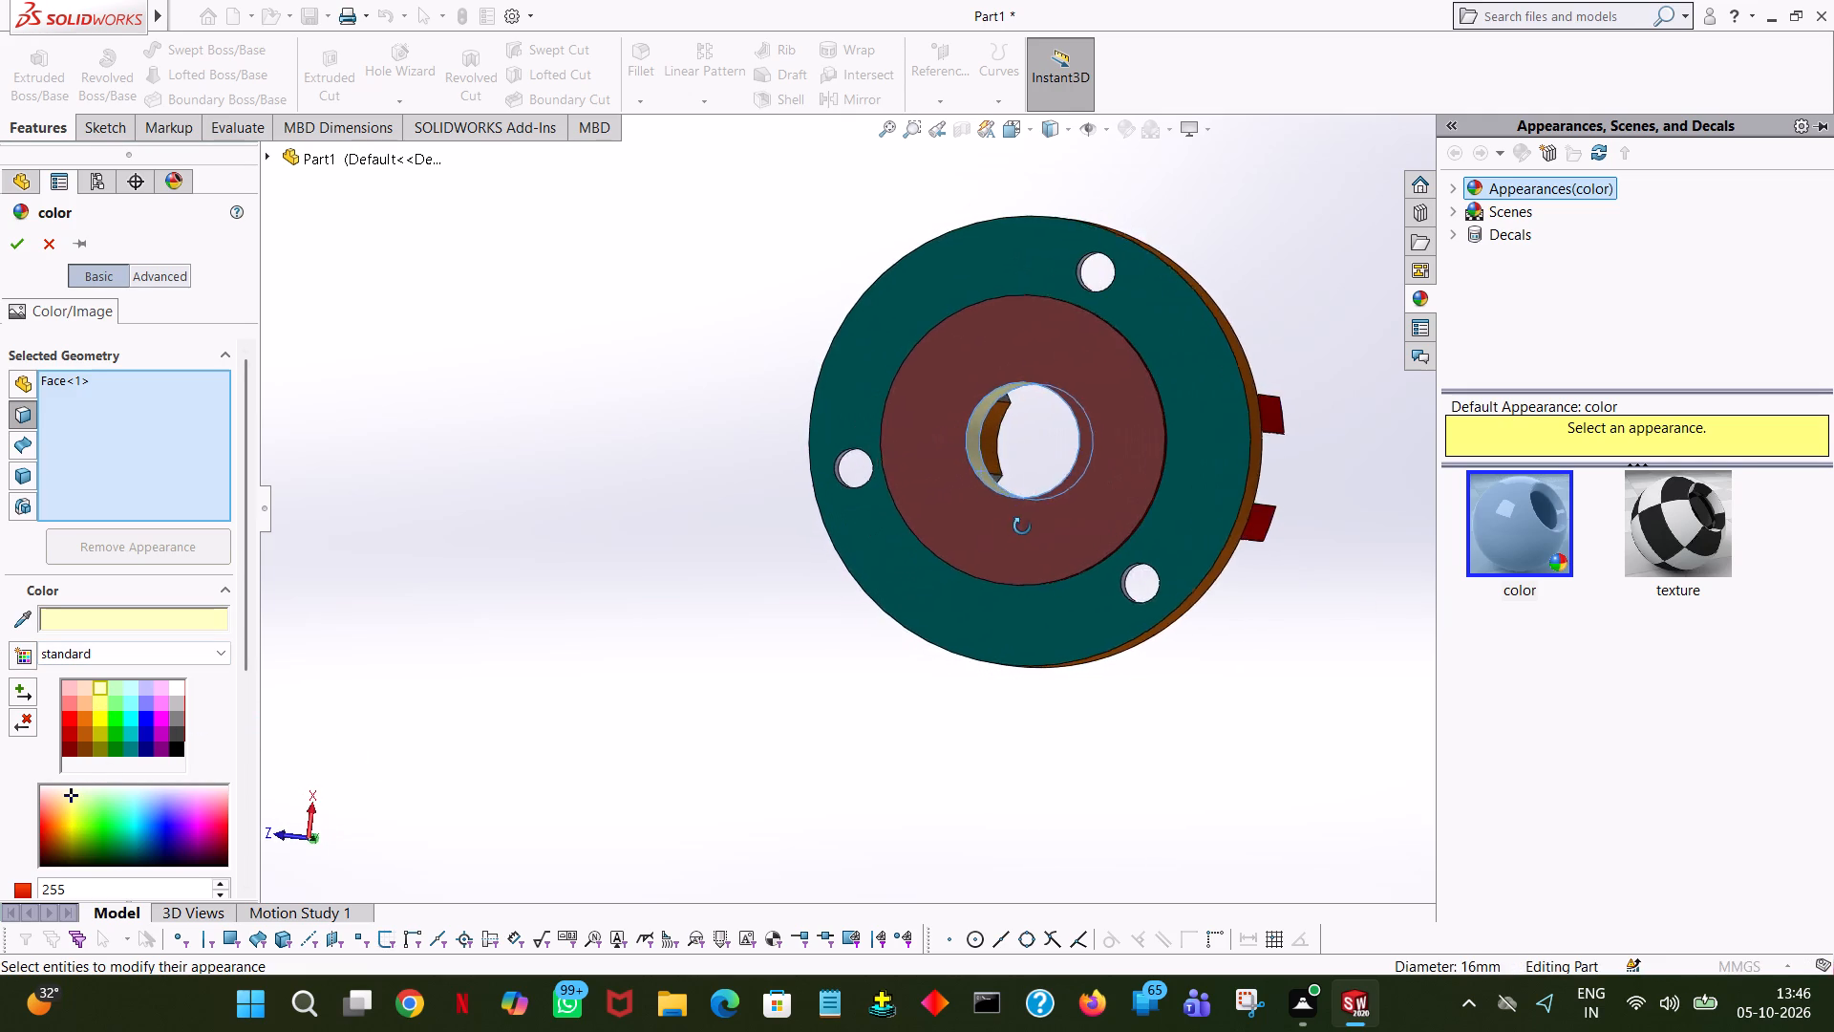
pyautogui.moveTo(1022, 527); pyautogui.dragTo(973, 621, button='middle')
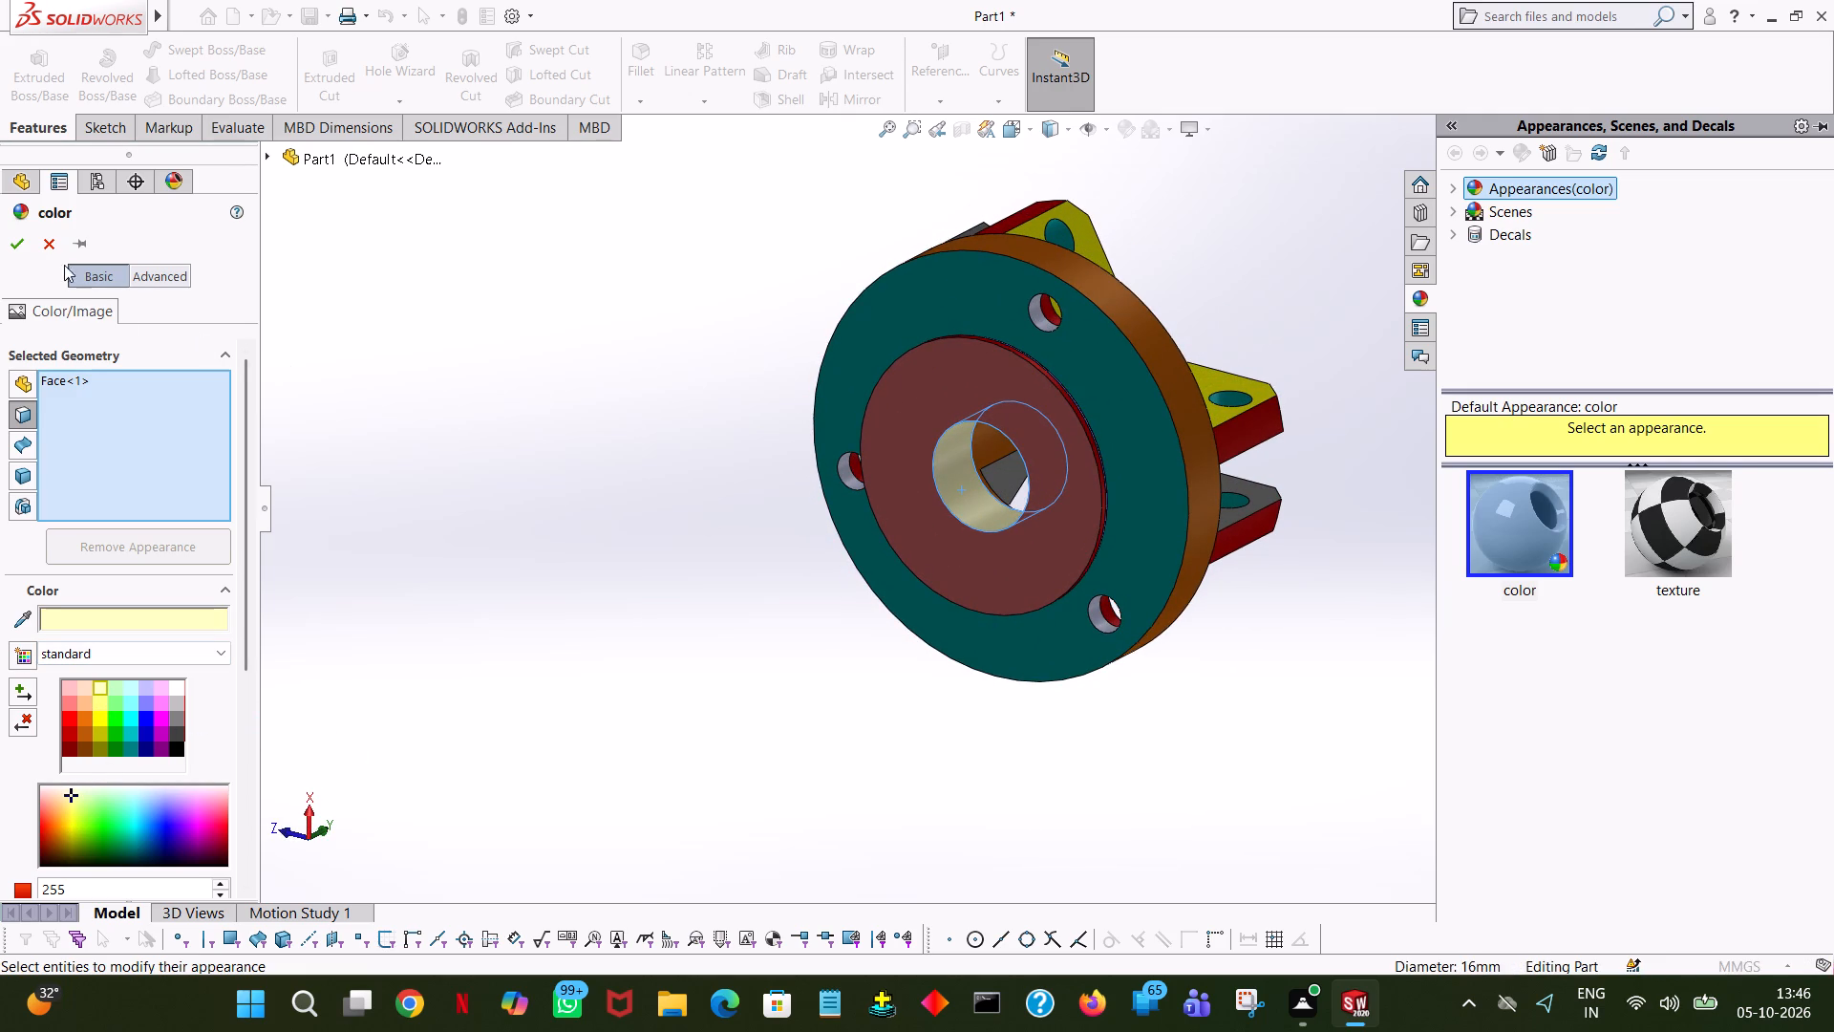
pyautogui.click(18, 244)
pyautogui.click(421, 419)
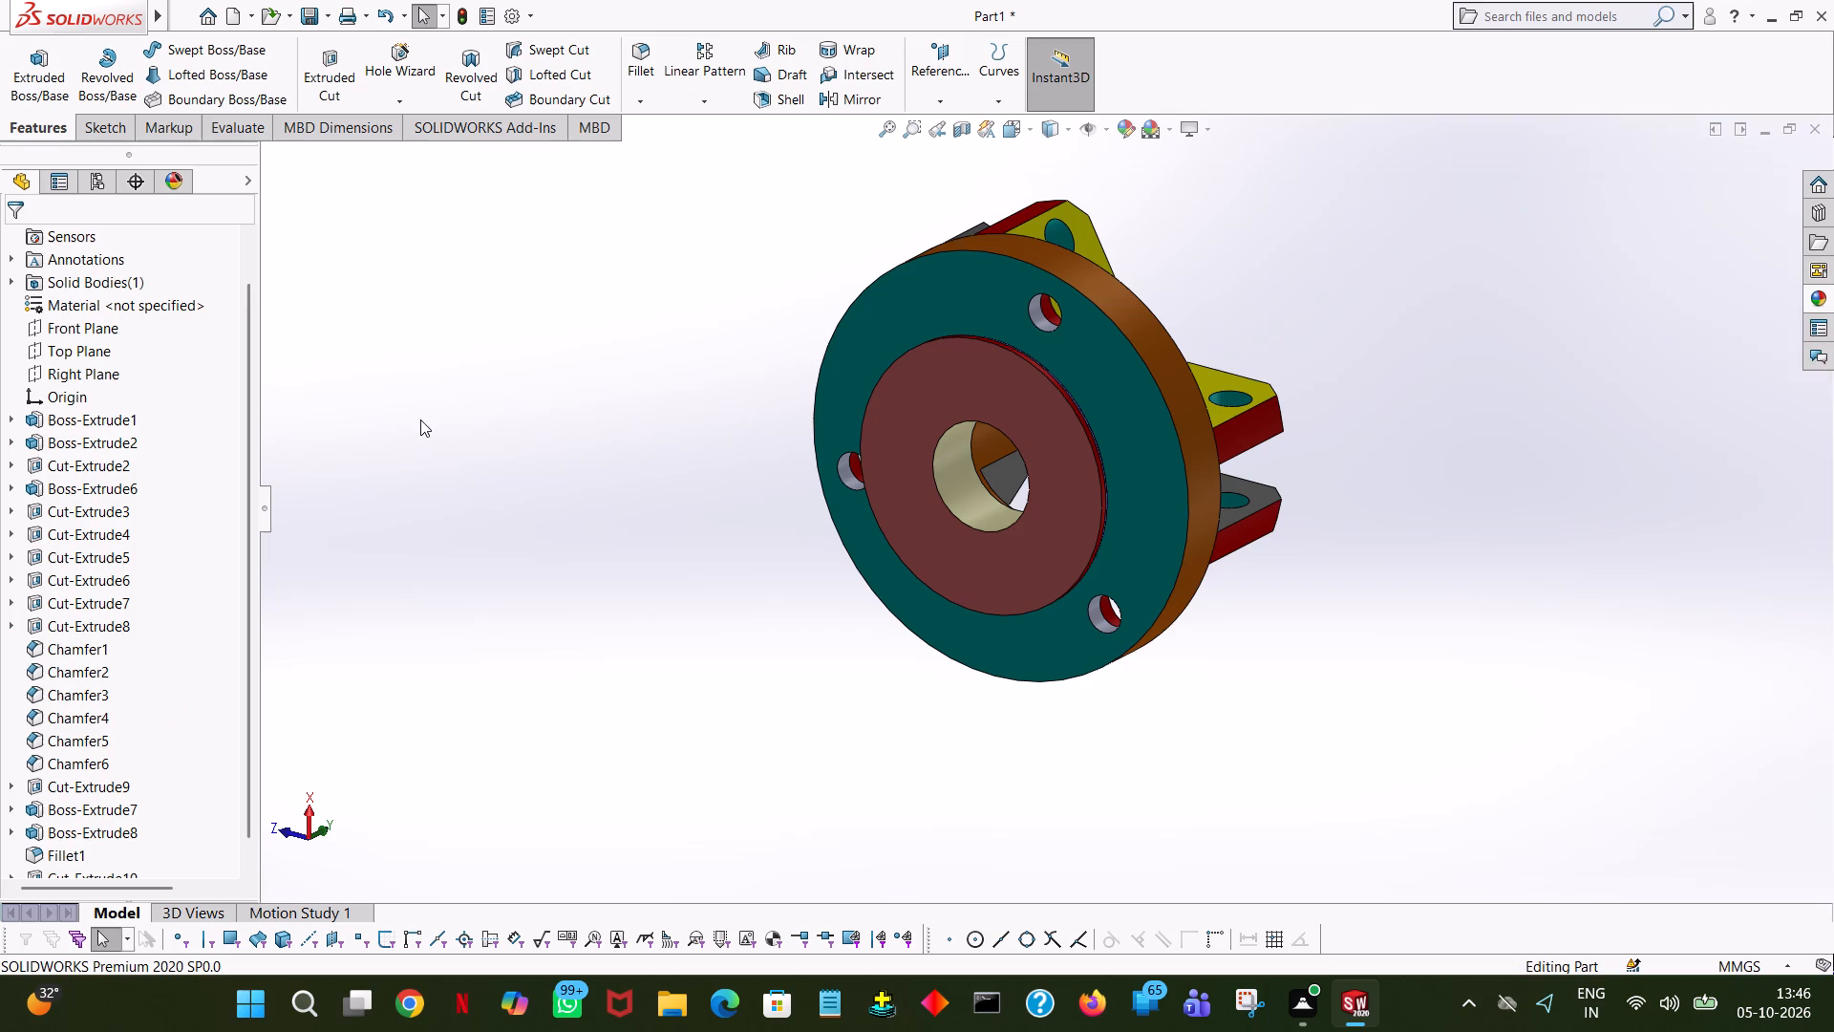
# Colour the walls of the three small through-holes in the disc's underside magenta from the standard swatches.
pyautogui.moveTo(672, 489); pyautogui.dragTo(950, 785, button='middle')
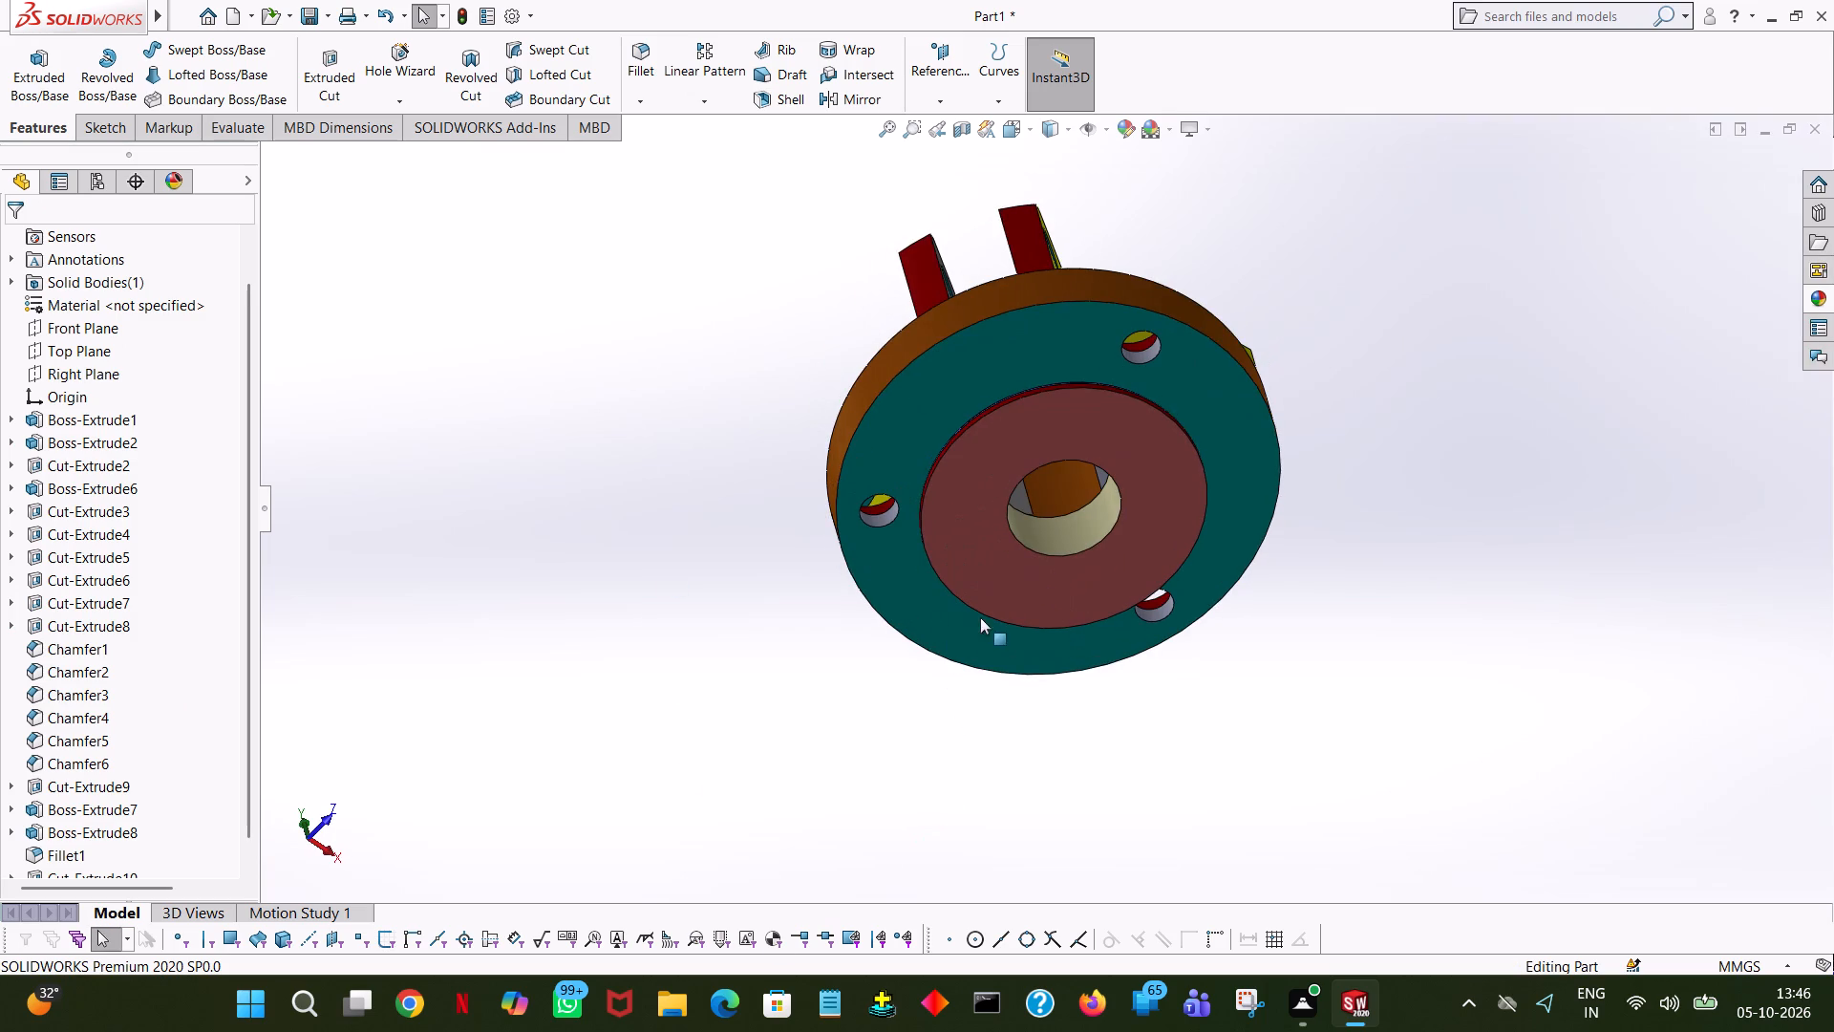
pyautogui.click(882, 519)
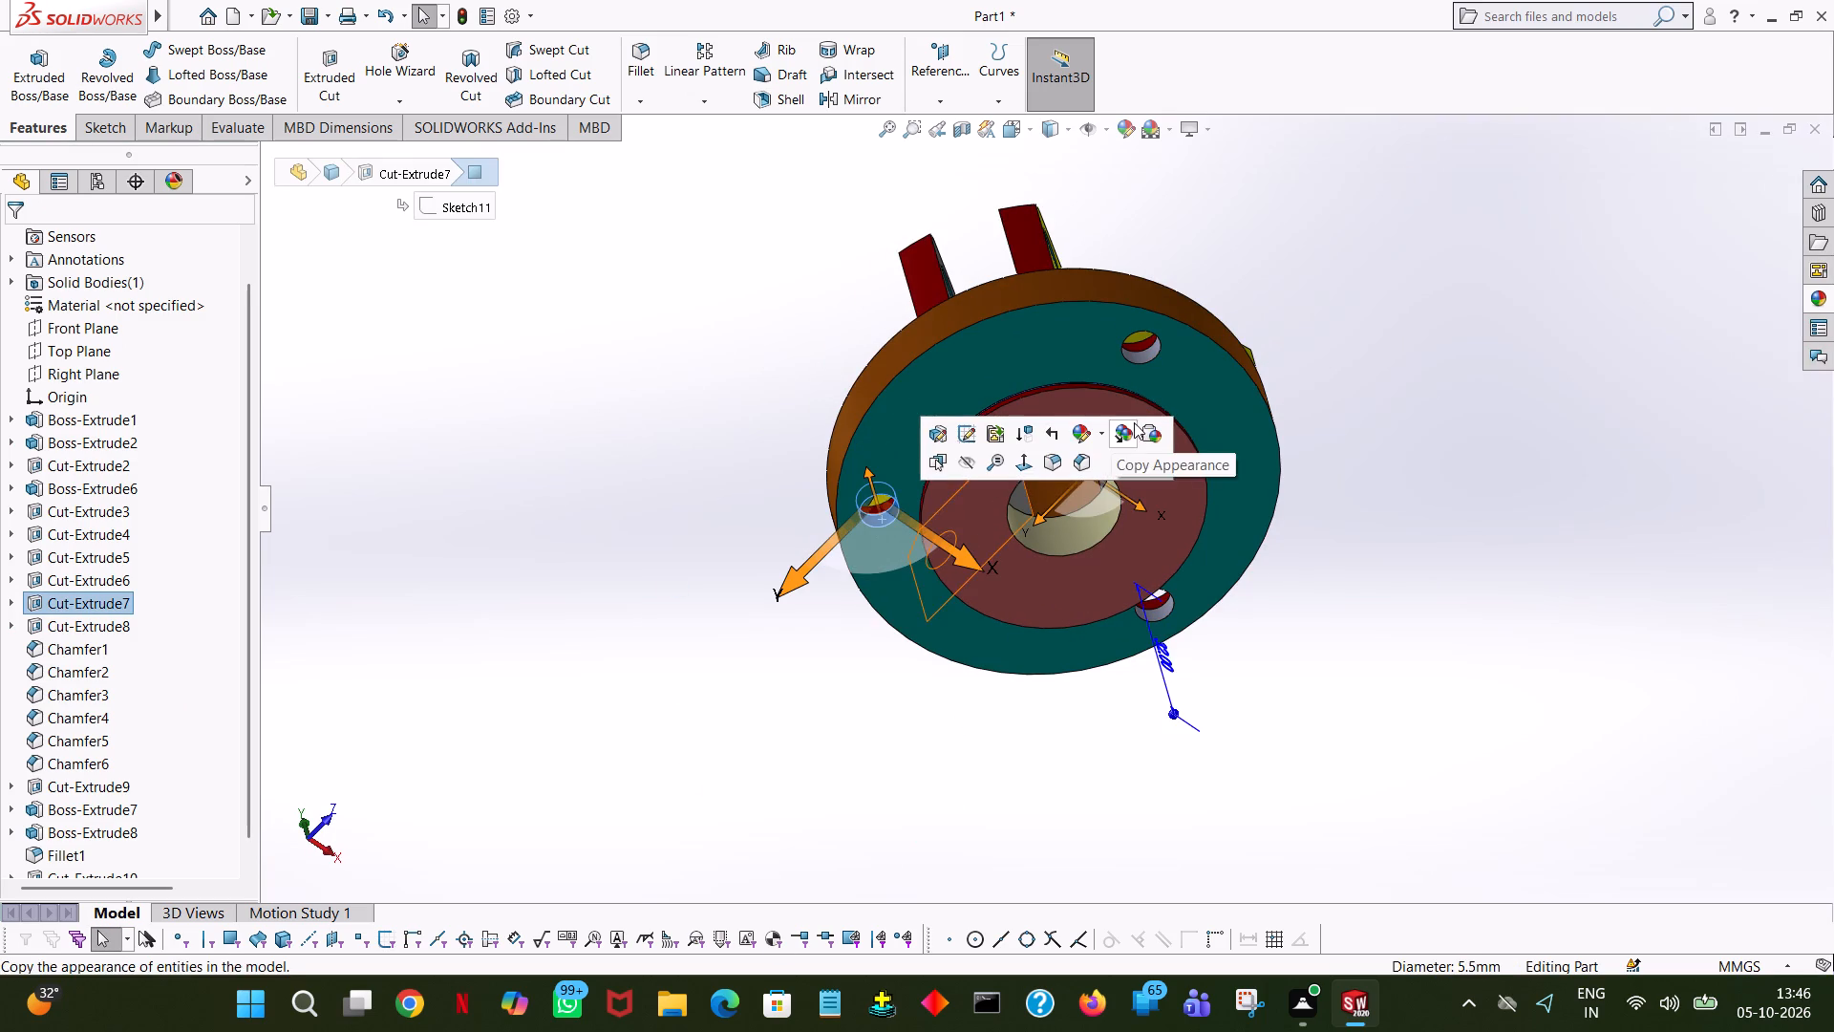
pyautogui.click(1082, 433)
pyautogui.click(1089, 476)
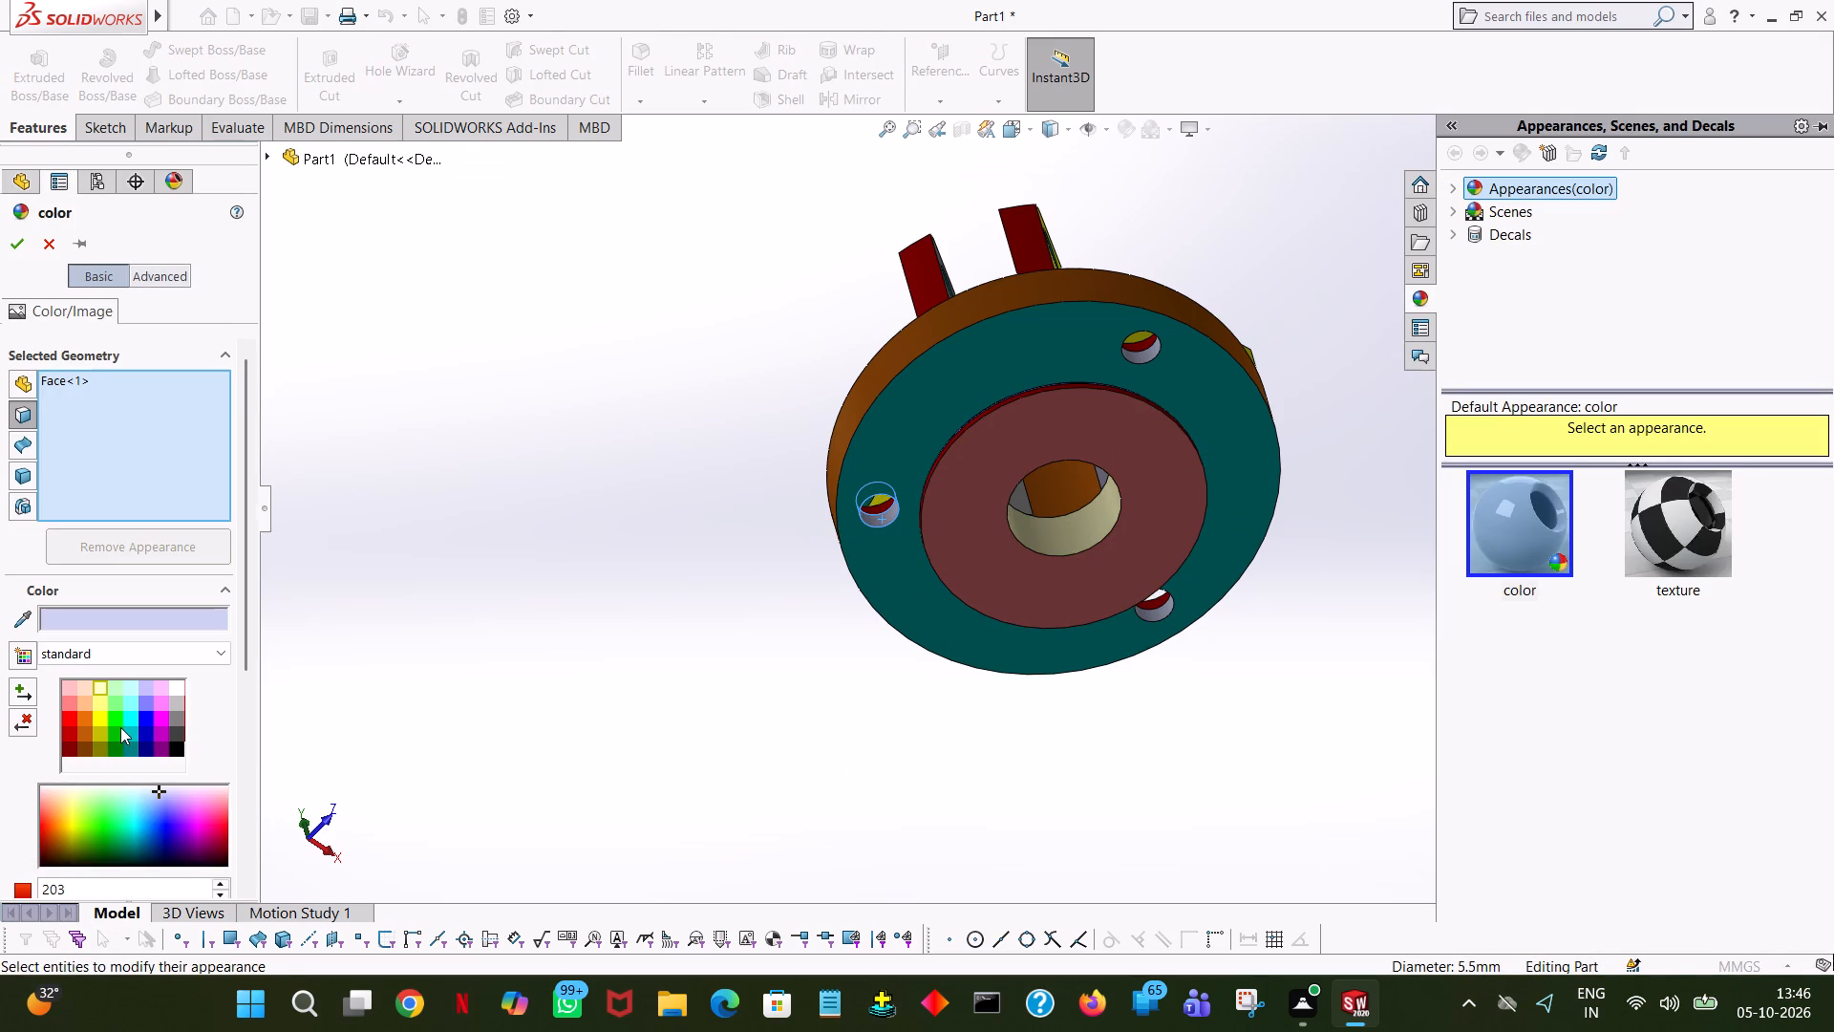
pyautogui.click(149, 721)
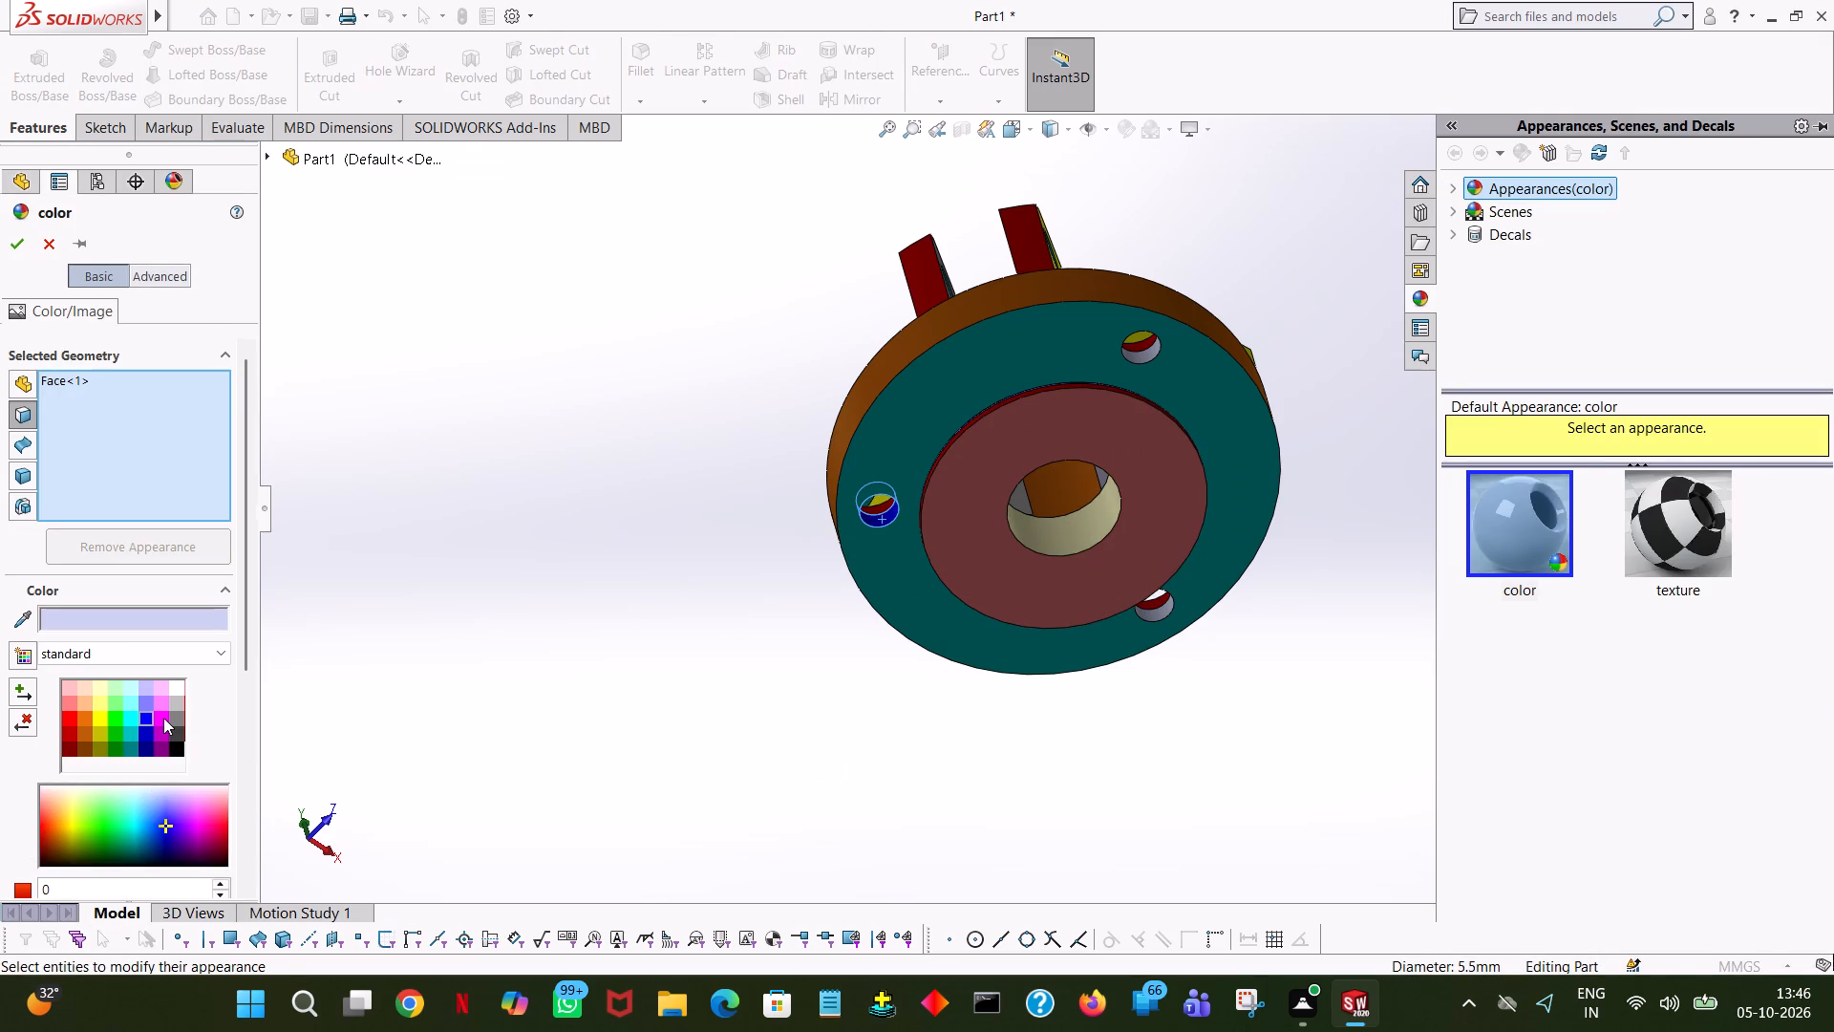
pyautogui.click(163, 718)
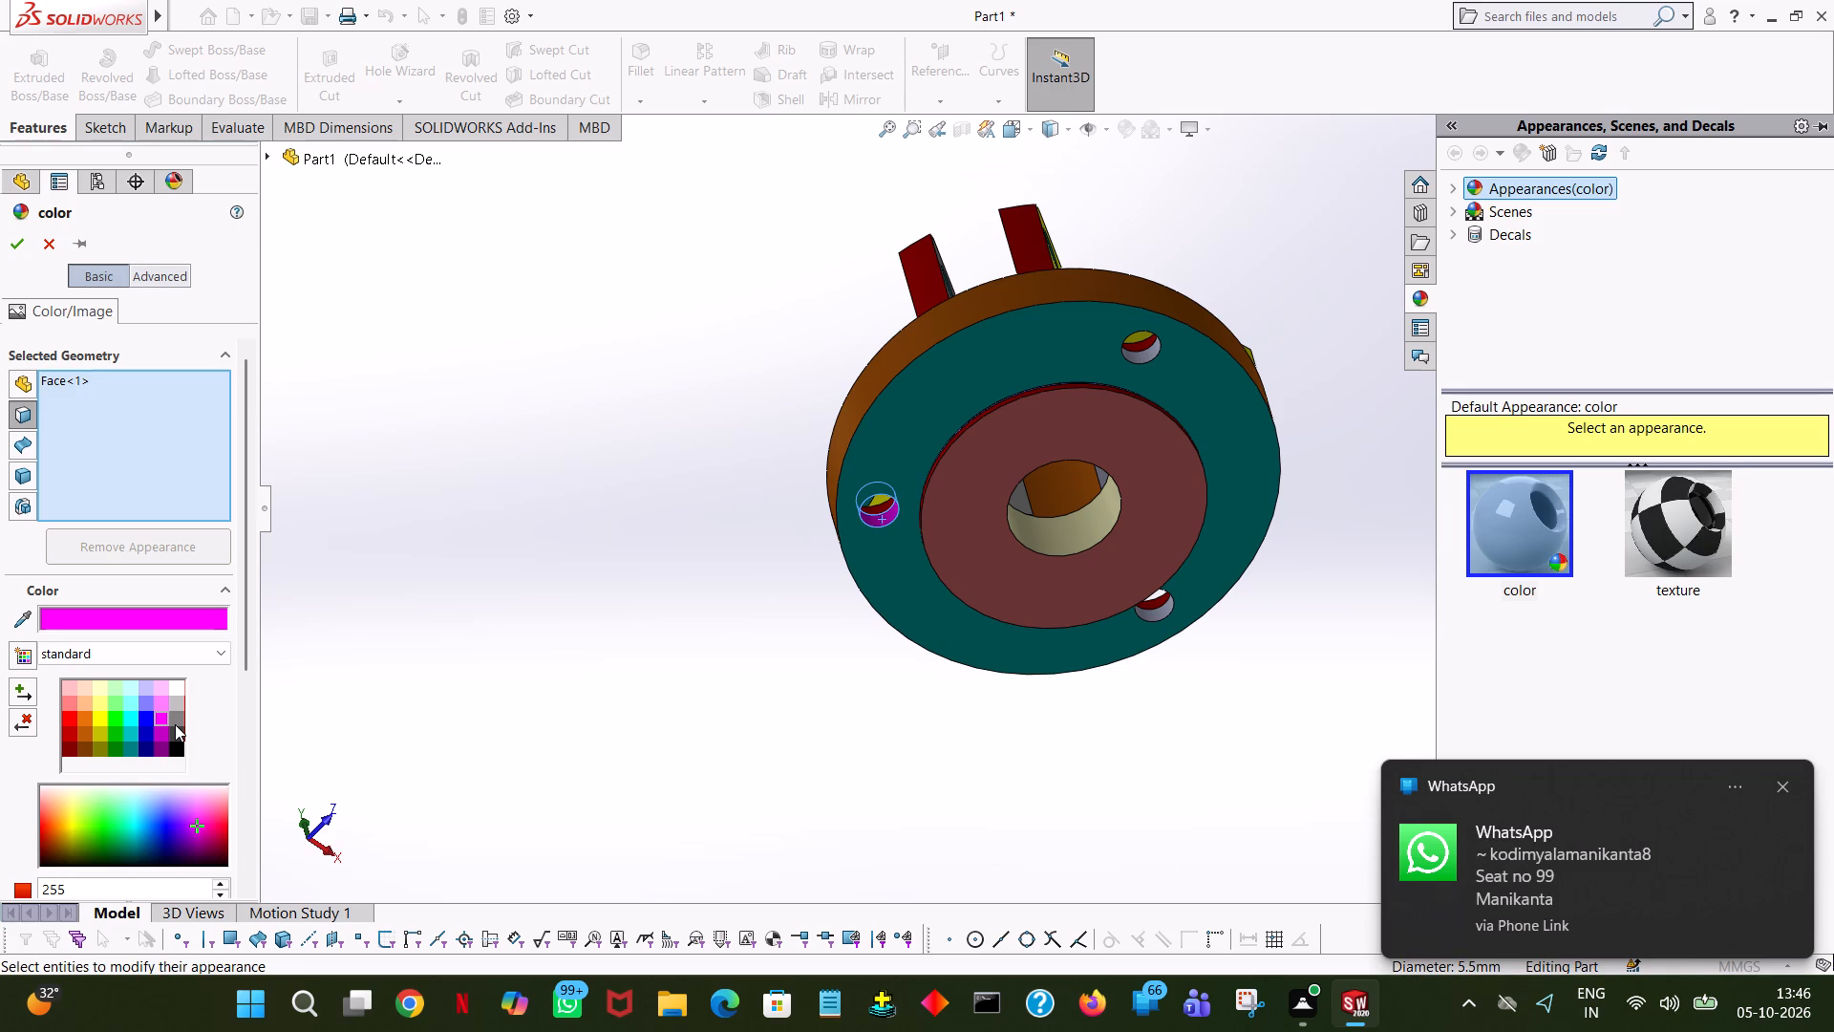
pyautogui.click(1166, 611)
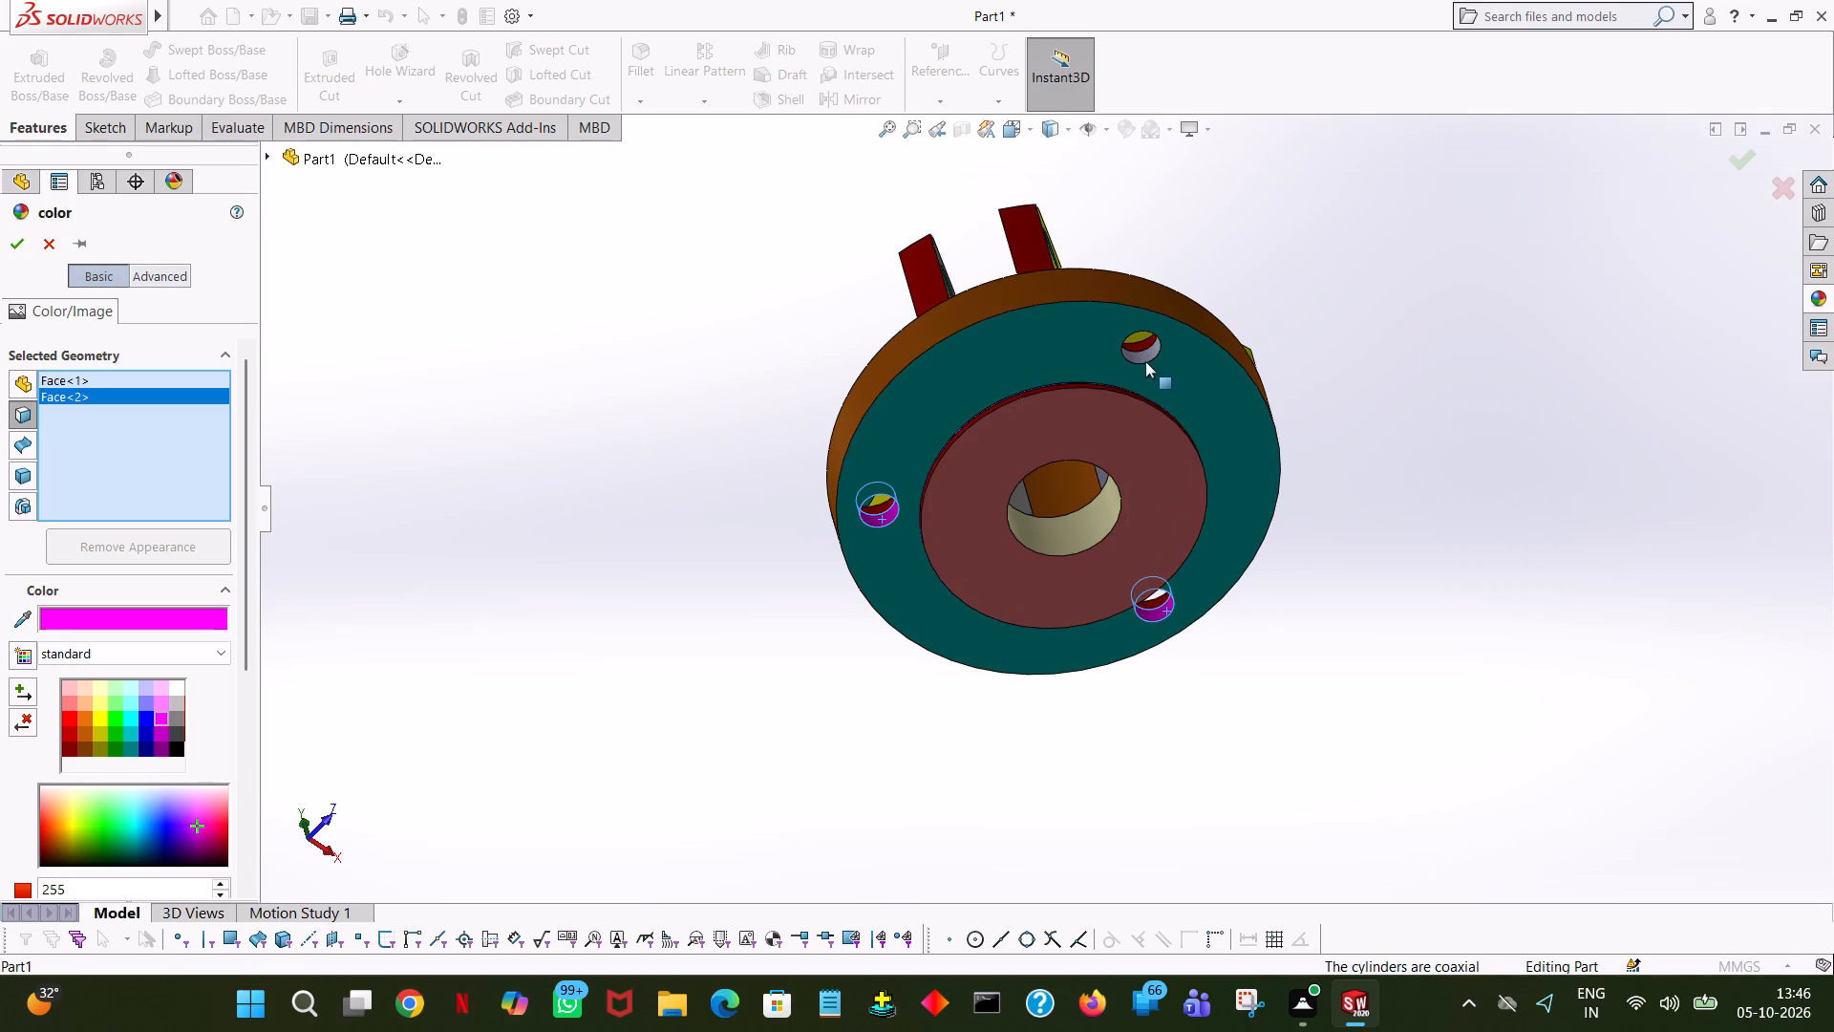
pyautogui.click(1145, 361)
# Add the flat counterbore seats of the three disc holes to the magenta appearance and accept it.
pyautogui.moveTo(1335, 335); pyautogui.dragTo(1375, 1005, button='middle')
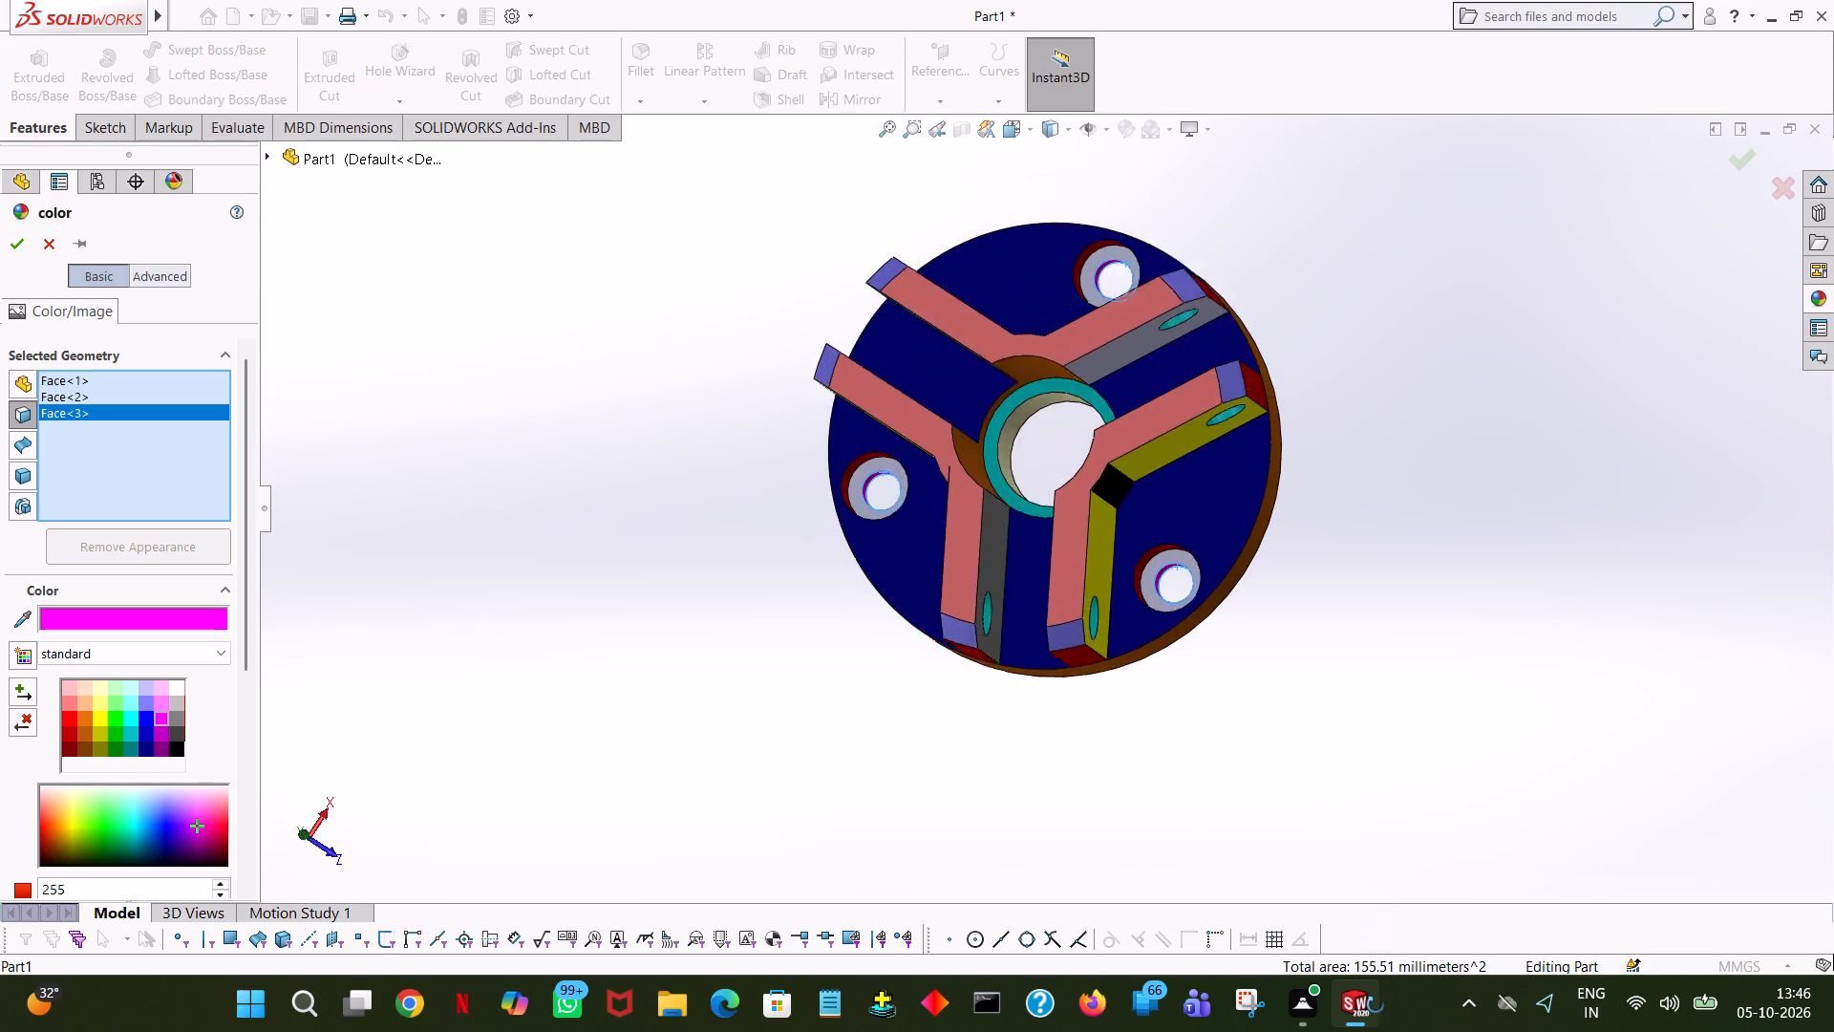
pyautogui.moveTo(1375, 1005); pyautogui.dragTo(1373, 924, button='middle')
pyautogui.moveTo(1373, 687); pyautogui.dragTo(1400, 782, button='middle')
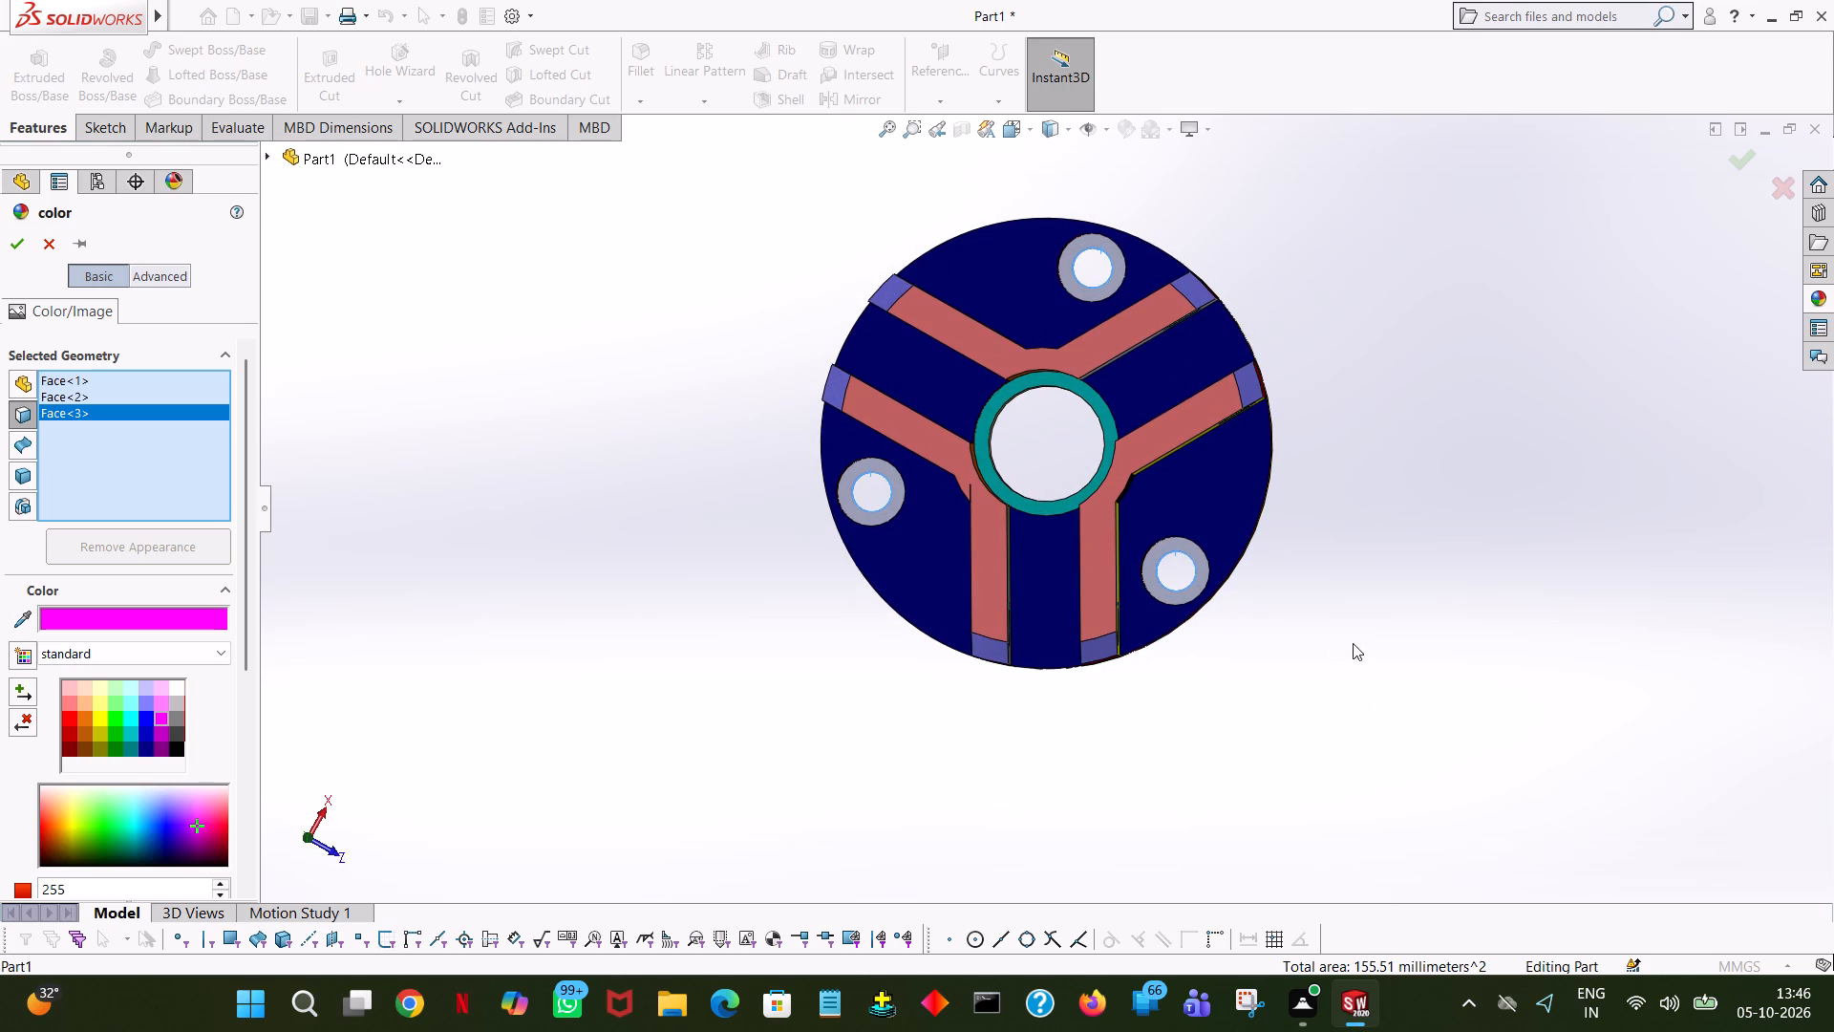
pyautogui.click(1190, 585)
pyautogui.click(1196, 578)
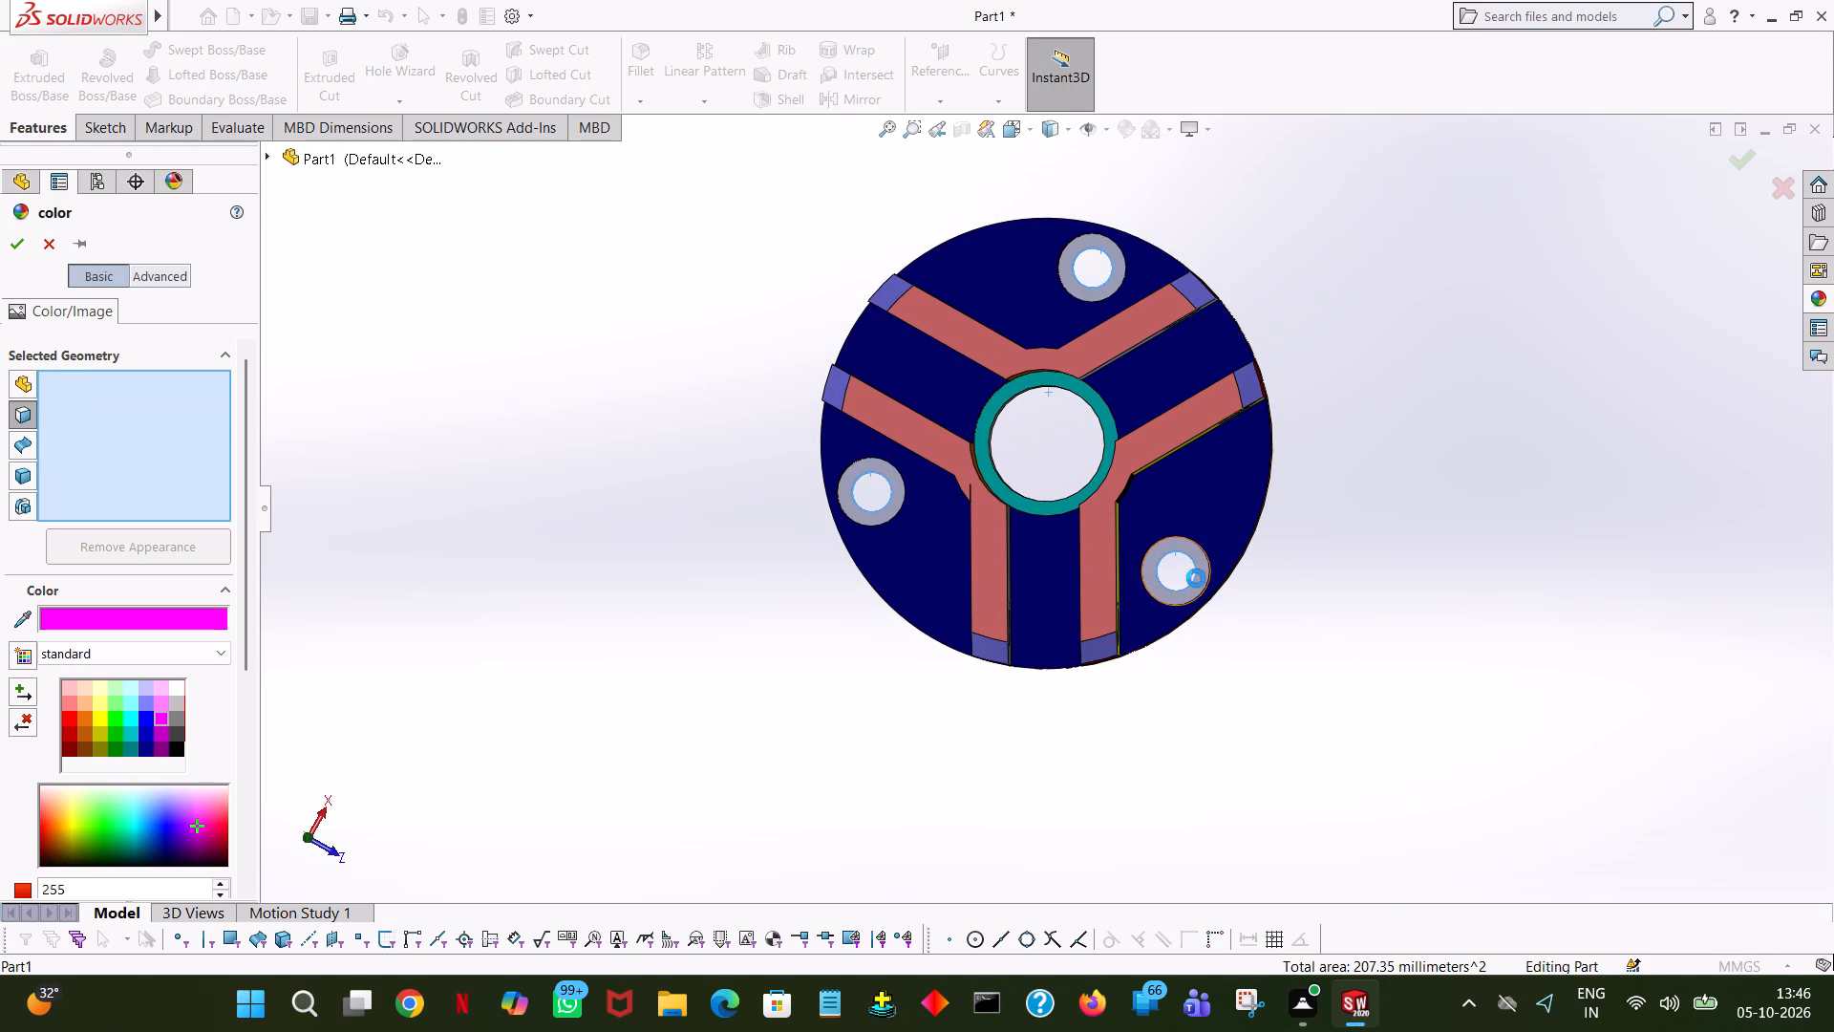
pyautogui.click(1105, 244)
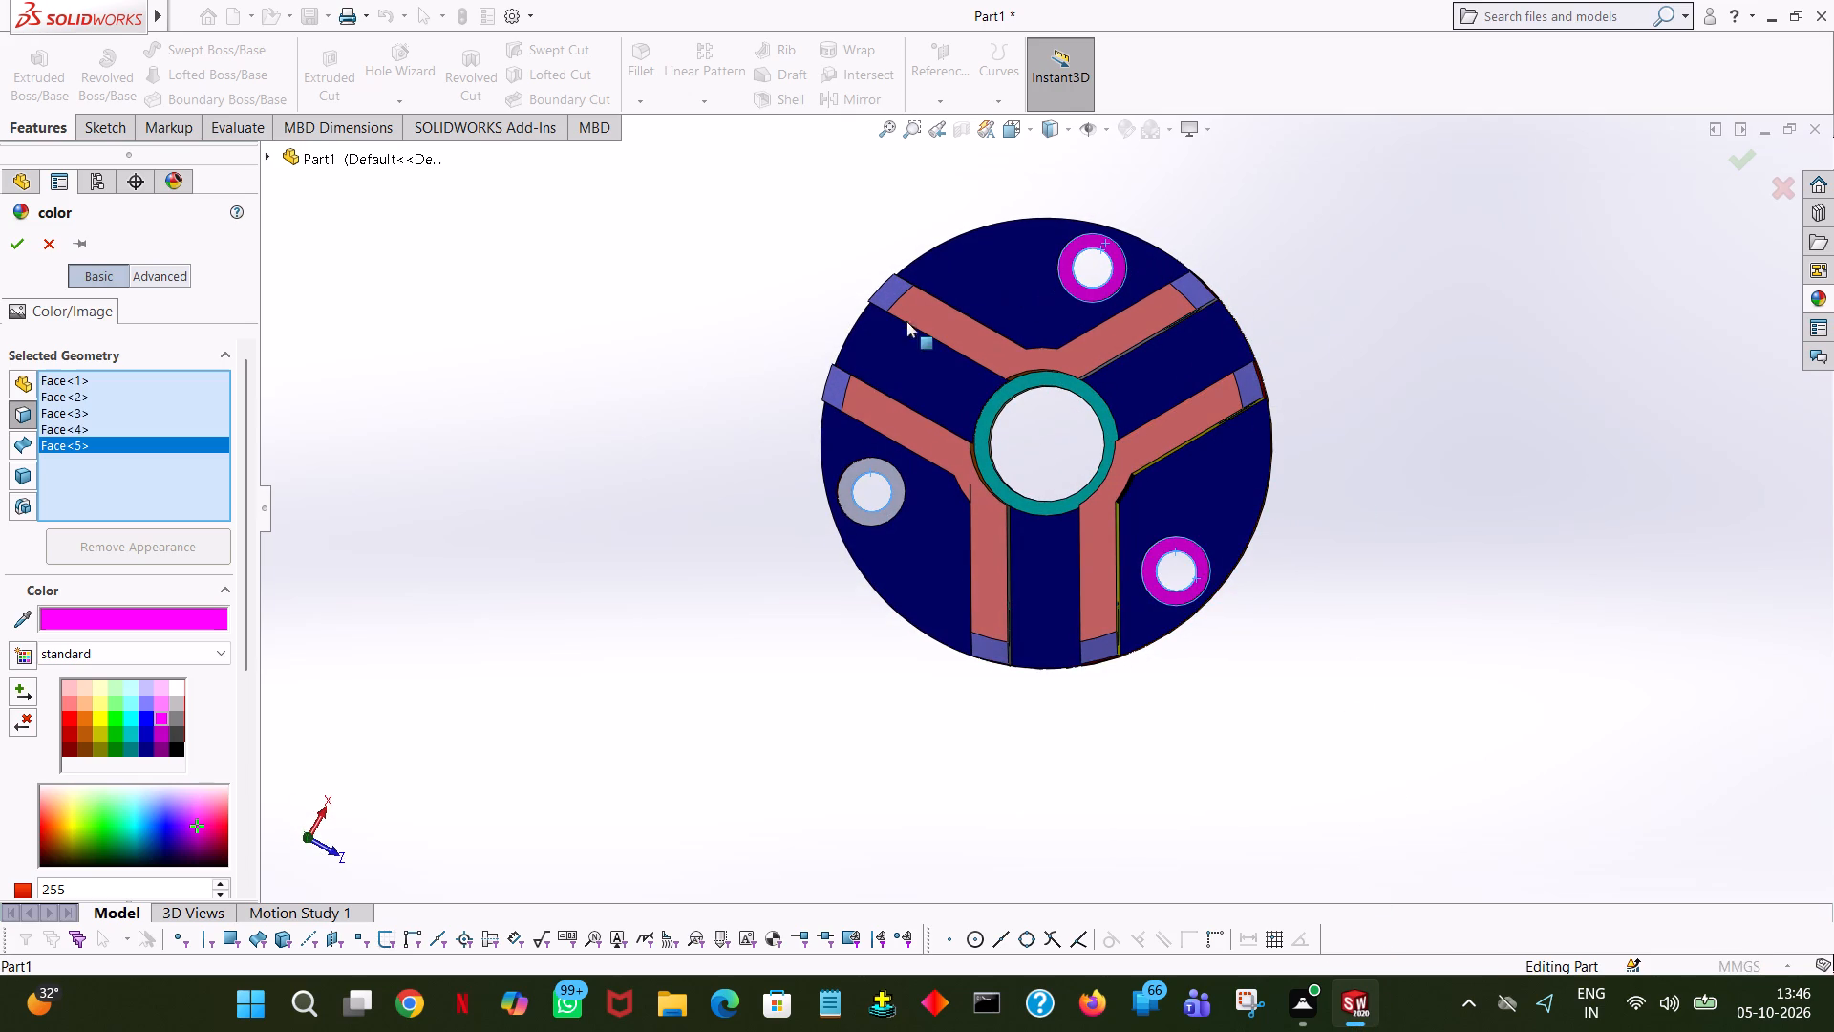
pyautogui.click(854, 474)
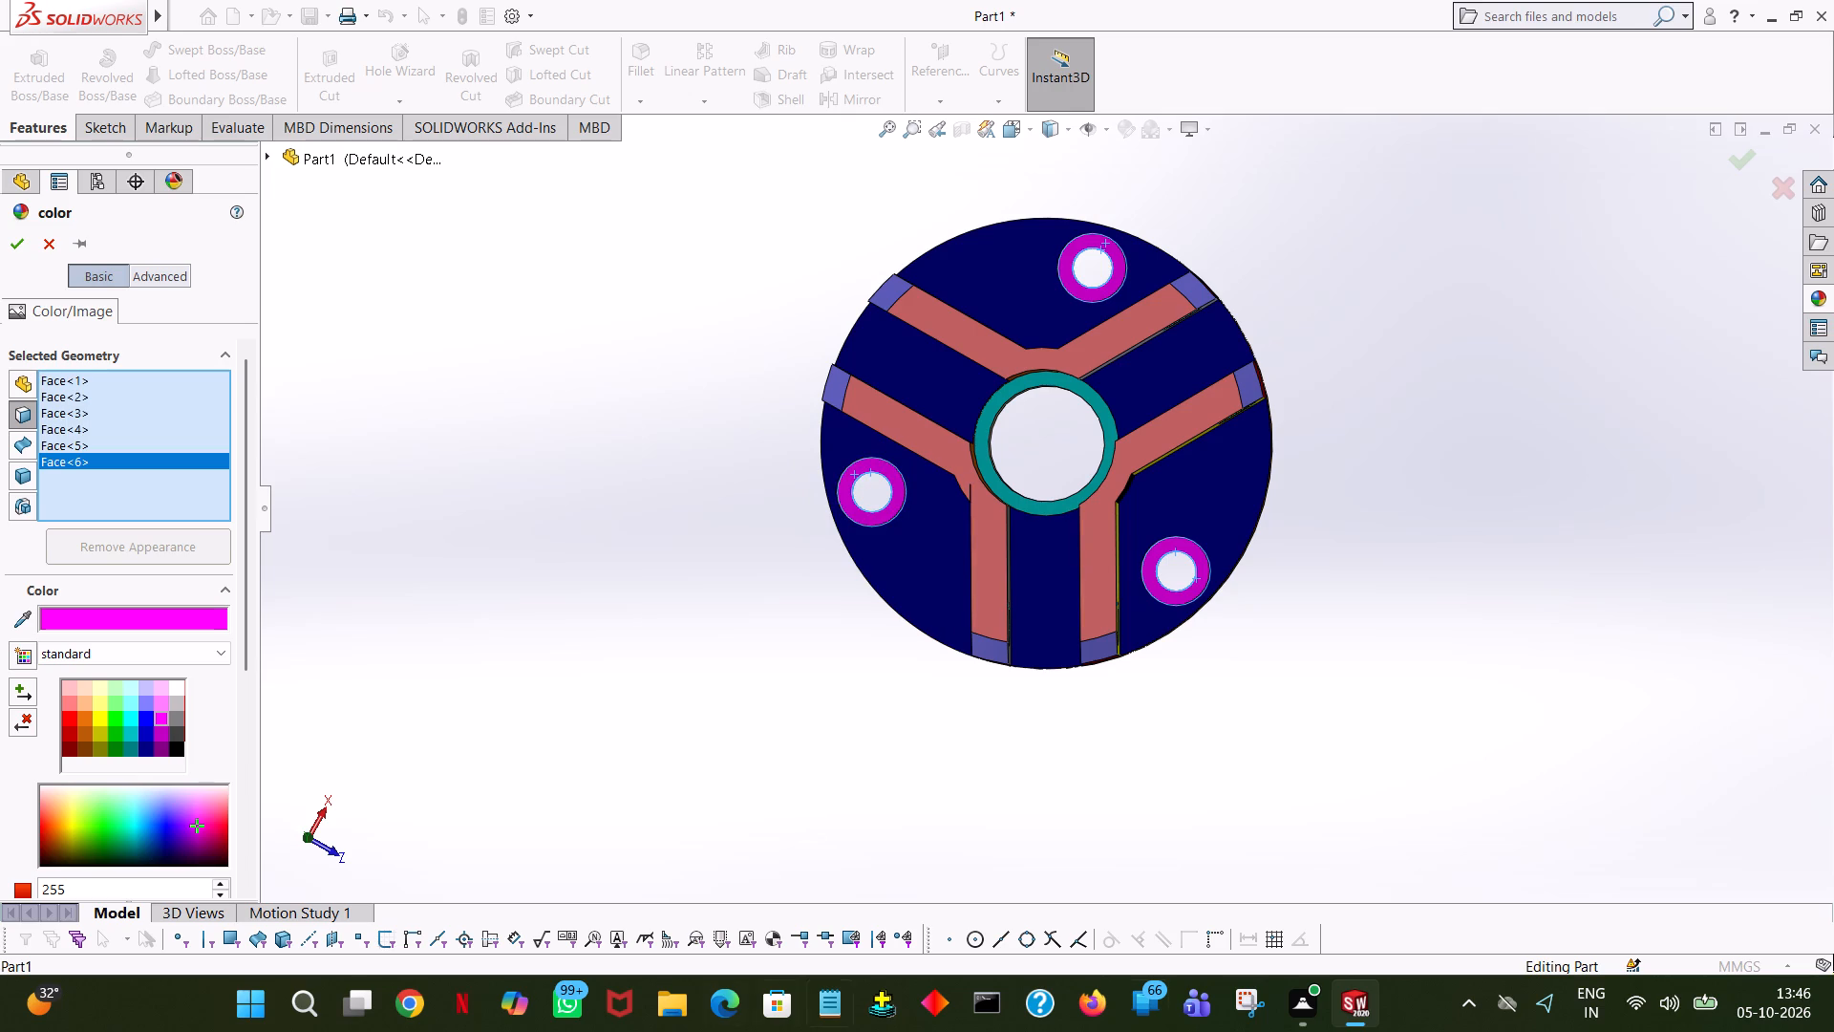
pyautogui.click(7, 244)
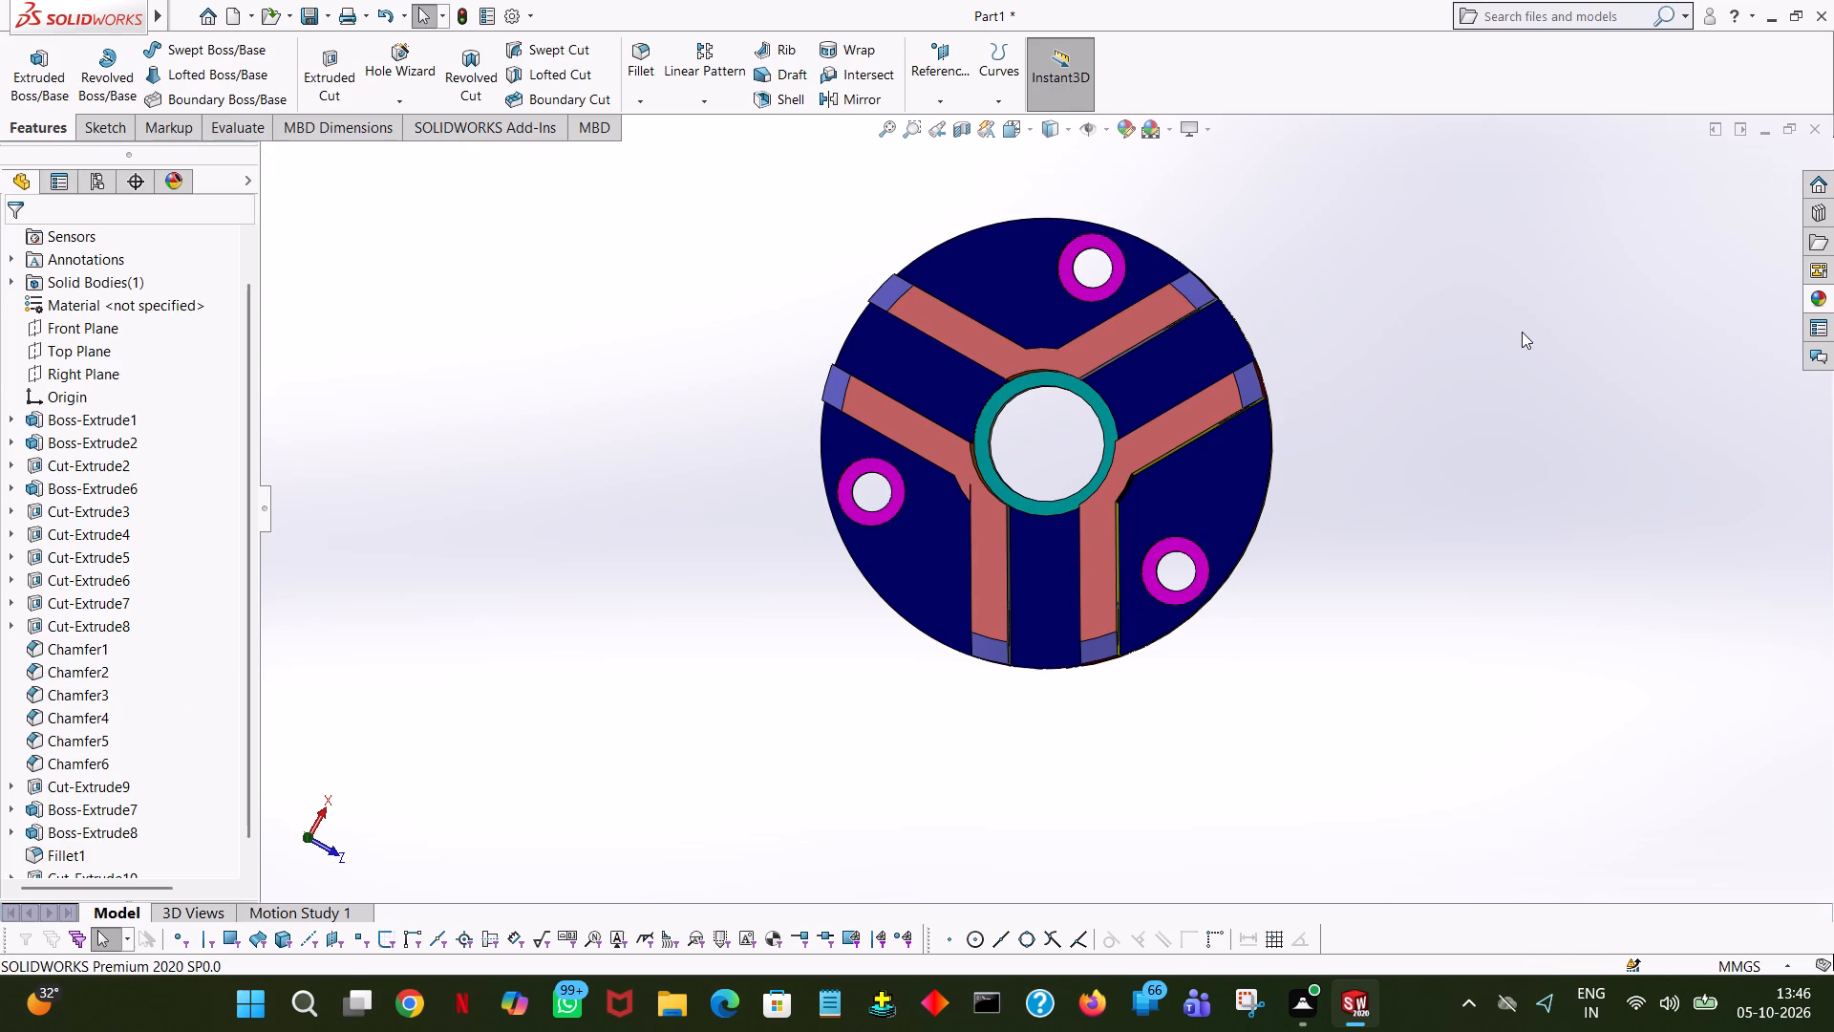
pyautogui.click(1527, 332)
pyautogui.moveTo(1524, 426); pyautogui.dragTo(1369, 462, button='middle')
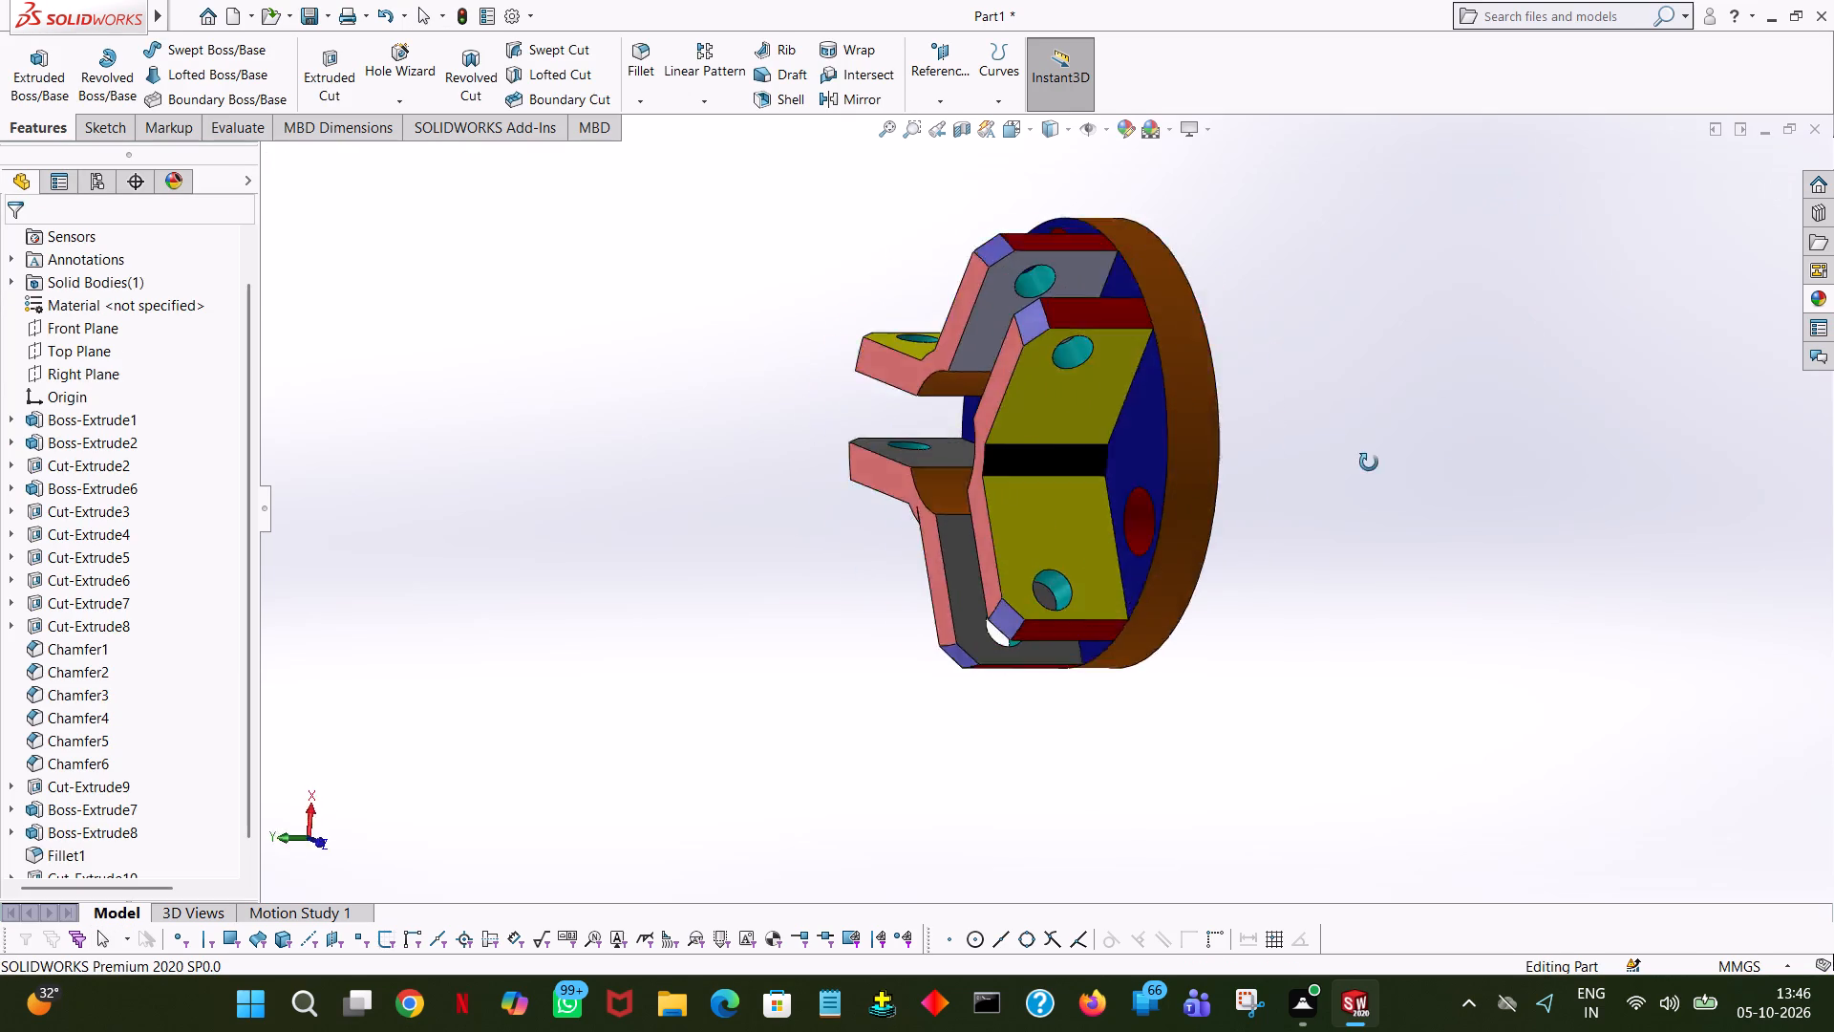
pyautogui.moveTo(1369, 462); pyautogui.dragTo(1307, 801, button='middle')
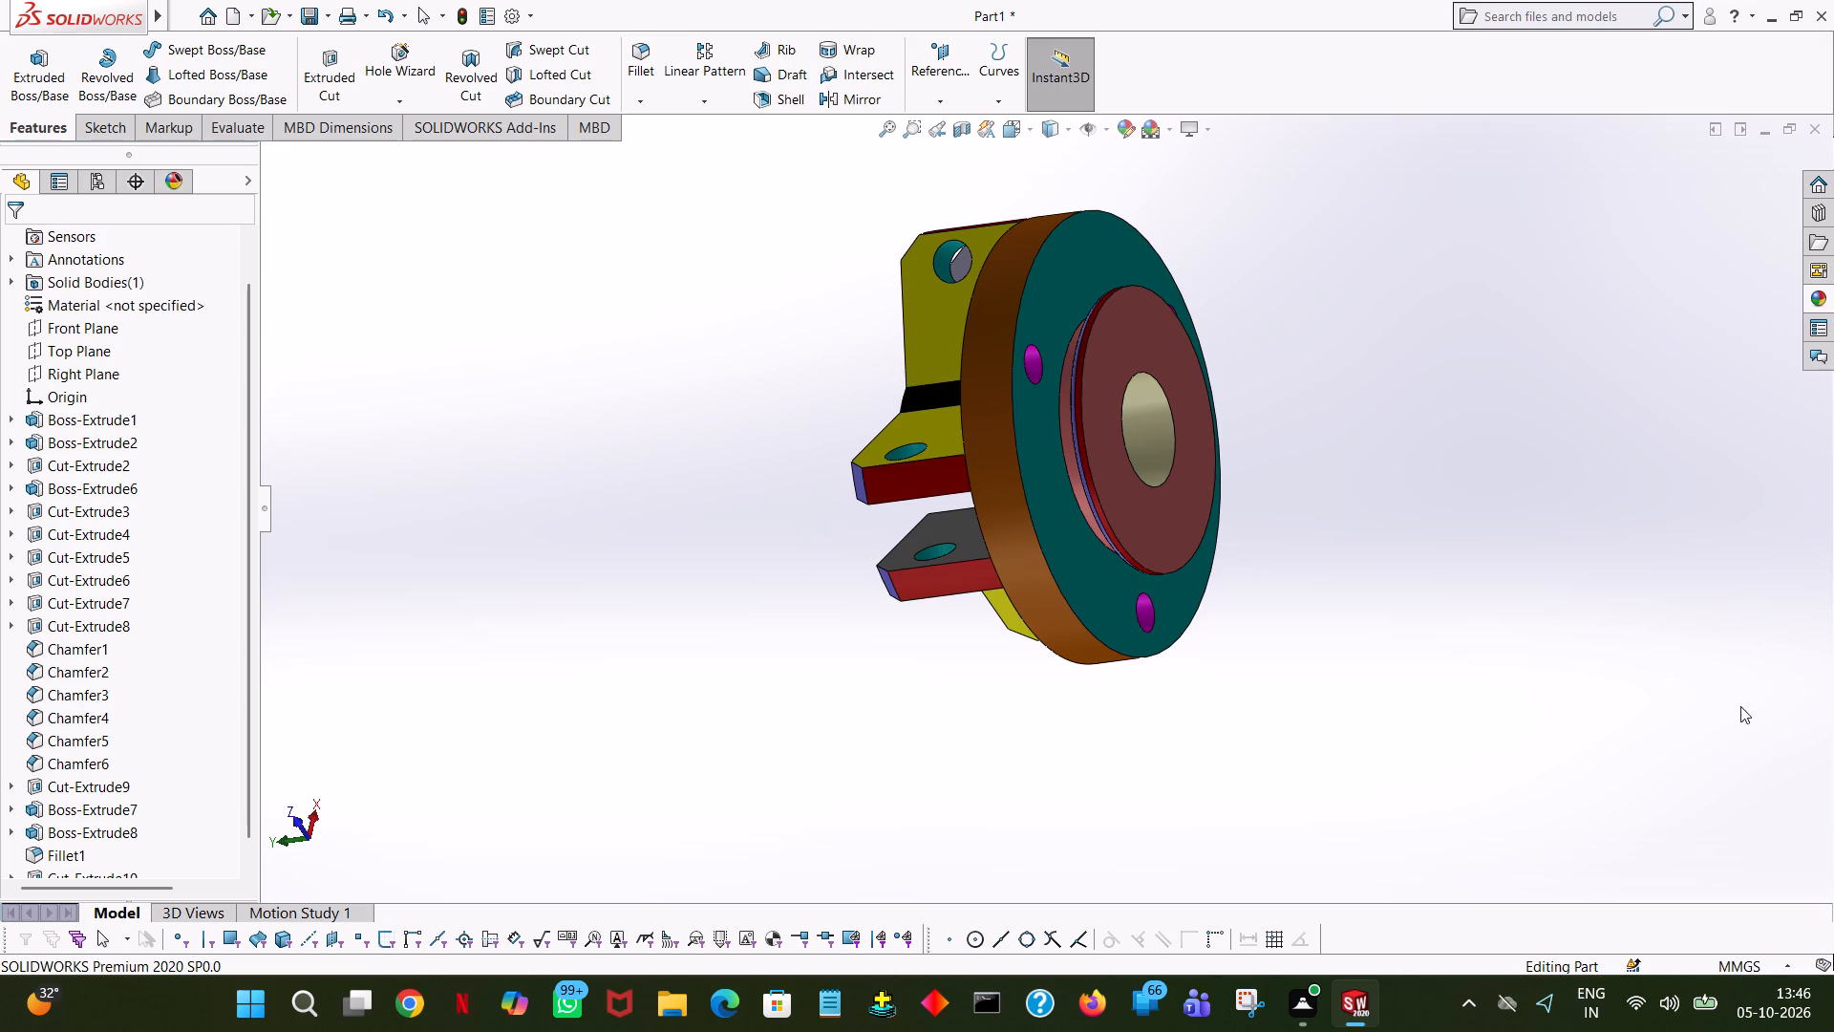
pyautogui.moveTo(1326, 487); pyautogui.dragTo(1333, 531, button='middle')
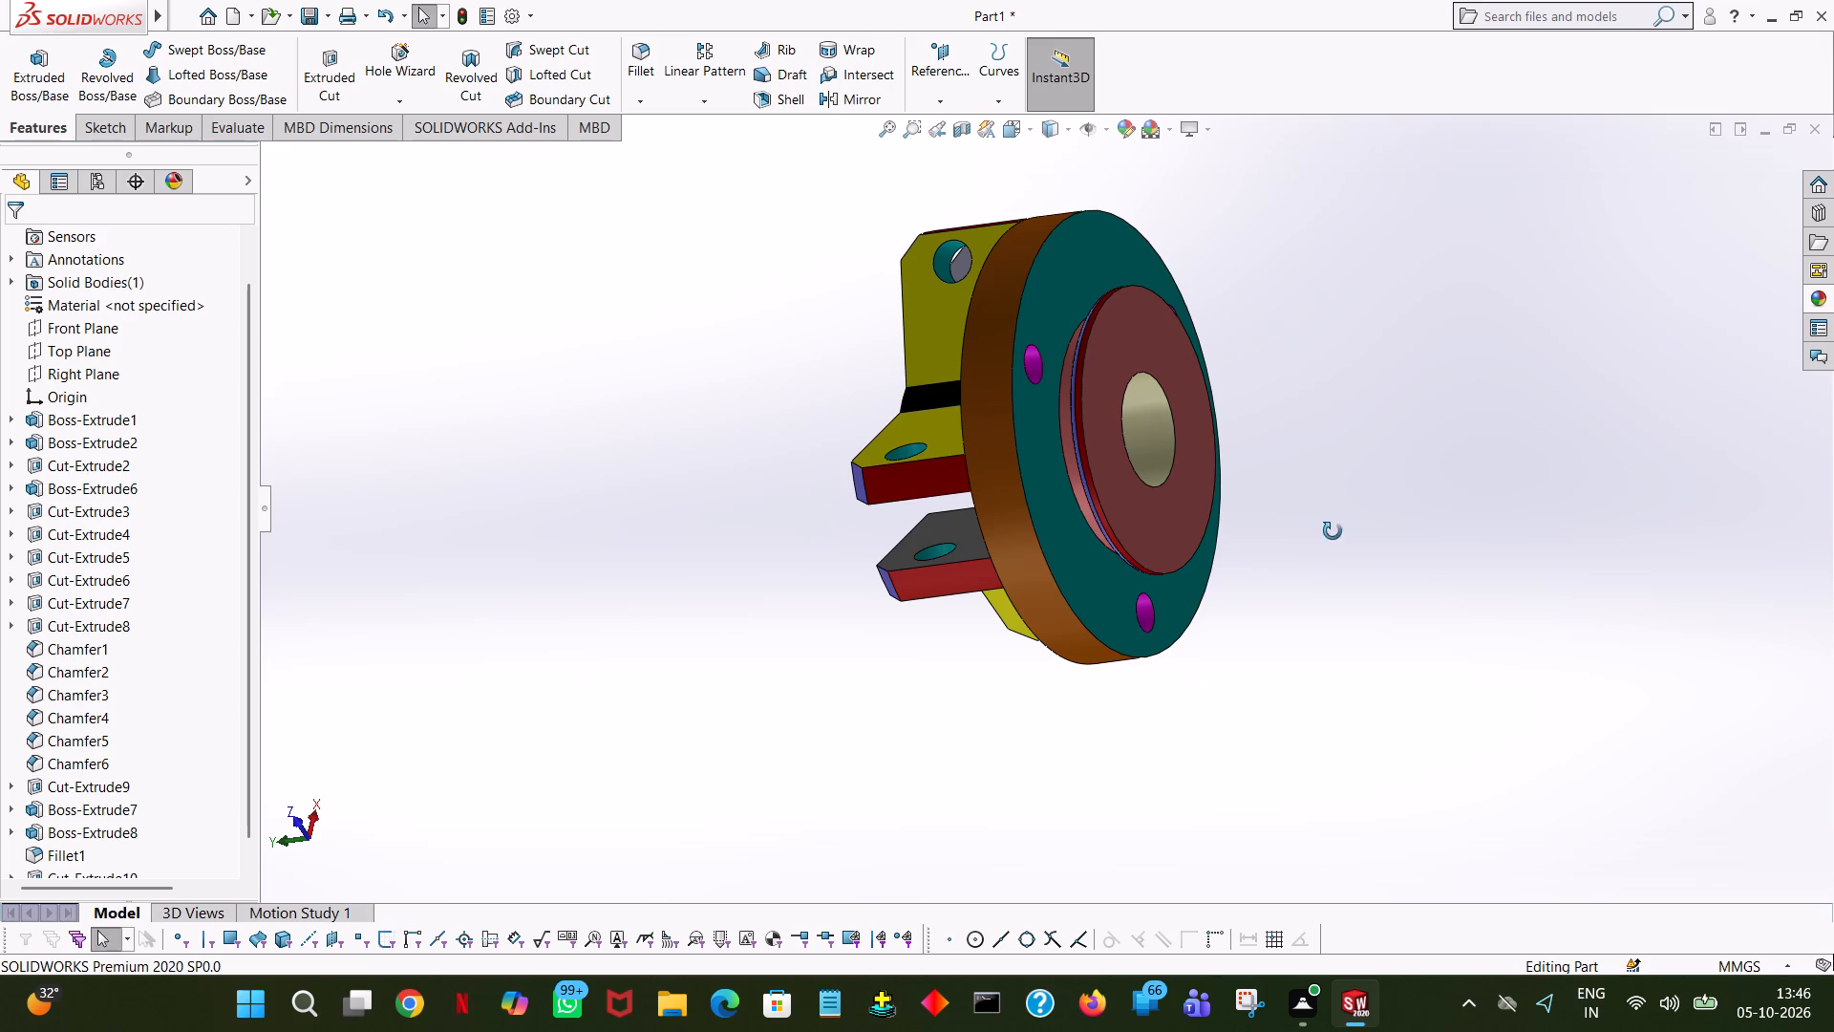
# Inspect the coloured hub from all sides, checking the jaws, disc faces, underside flange and holes for their face colours.
pyautogui.moveTo(1333, 531); pyautogui.dragTo(1650, 306, button='middle')
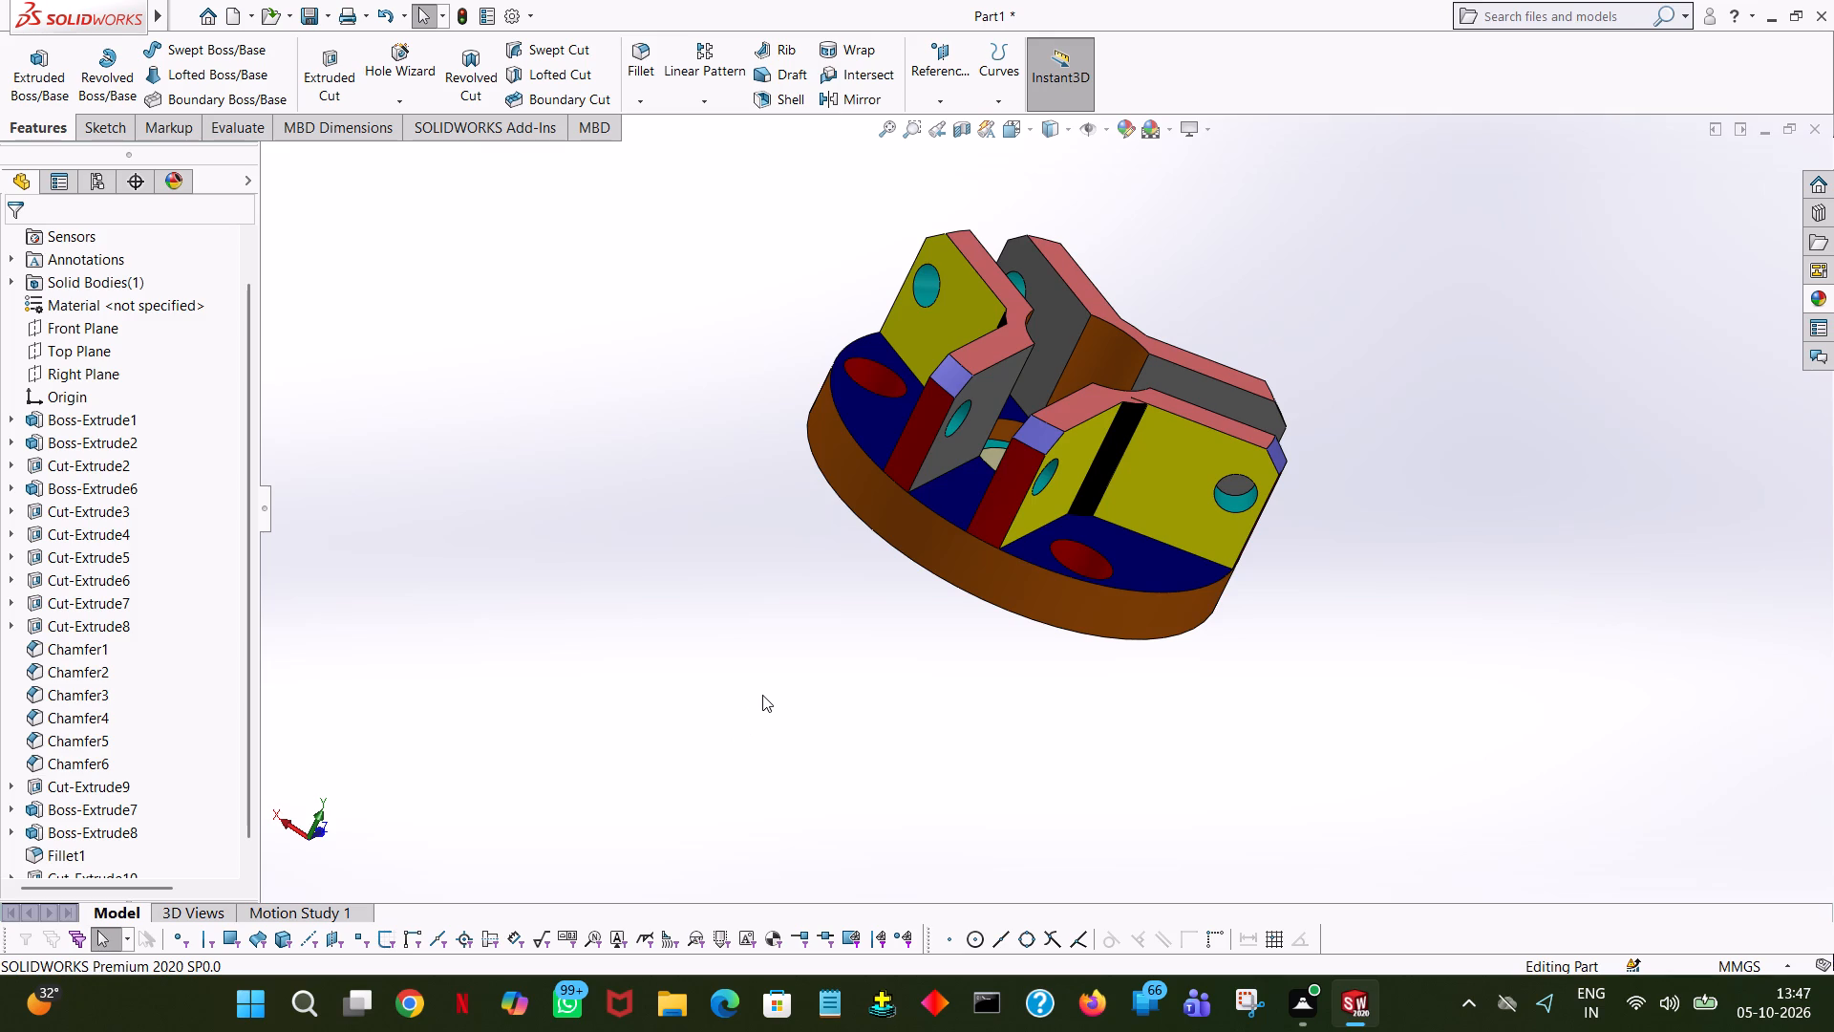
pyautogui.moveTo(1293, 493); pyautogui.dragTo(1316, 466, button='middle')
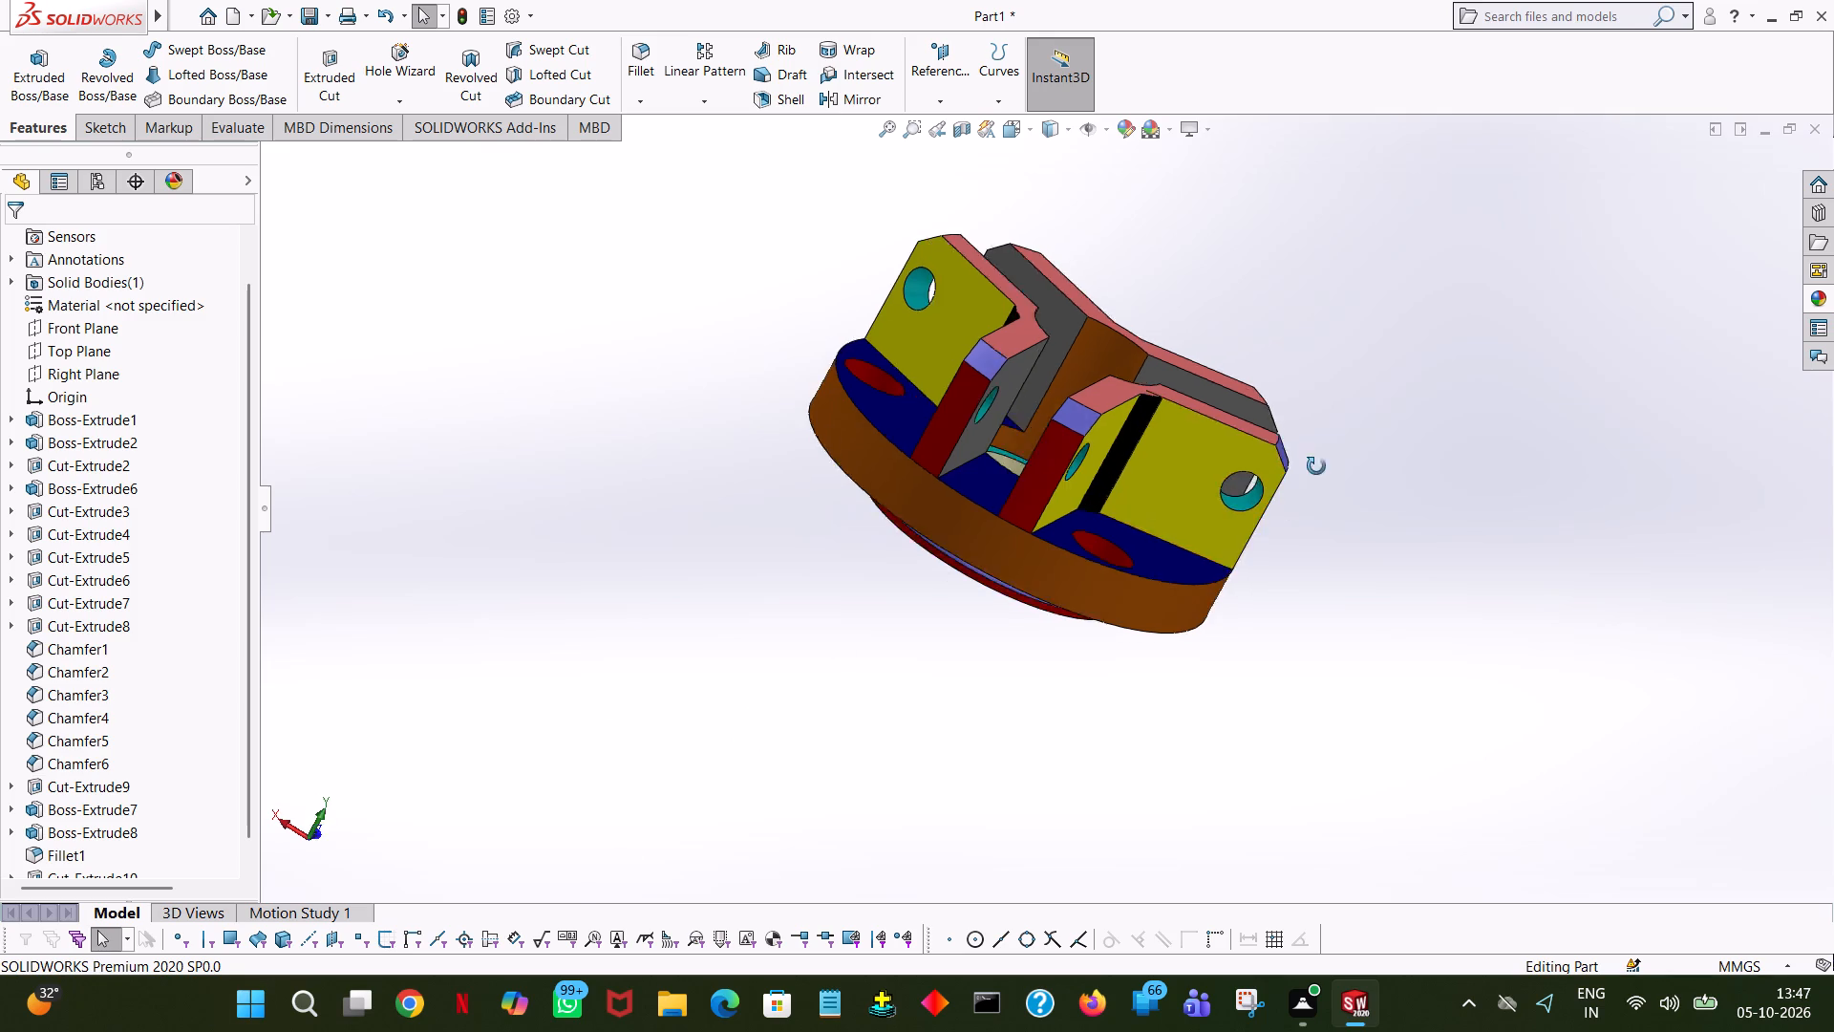
pyautogui.moveTo(1316, 466); pyautogui.dragTo(1632, 447, button='middle')
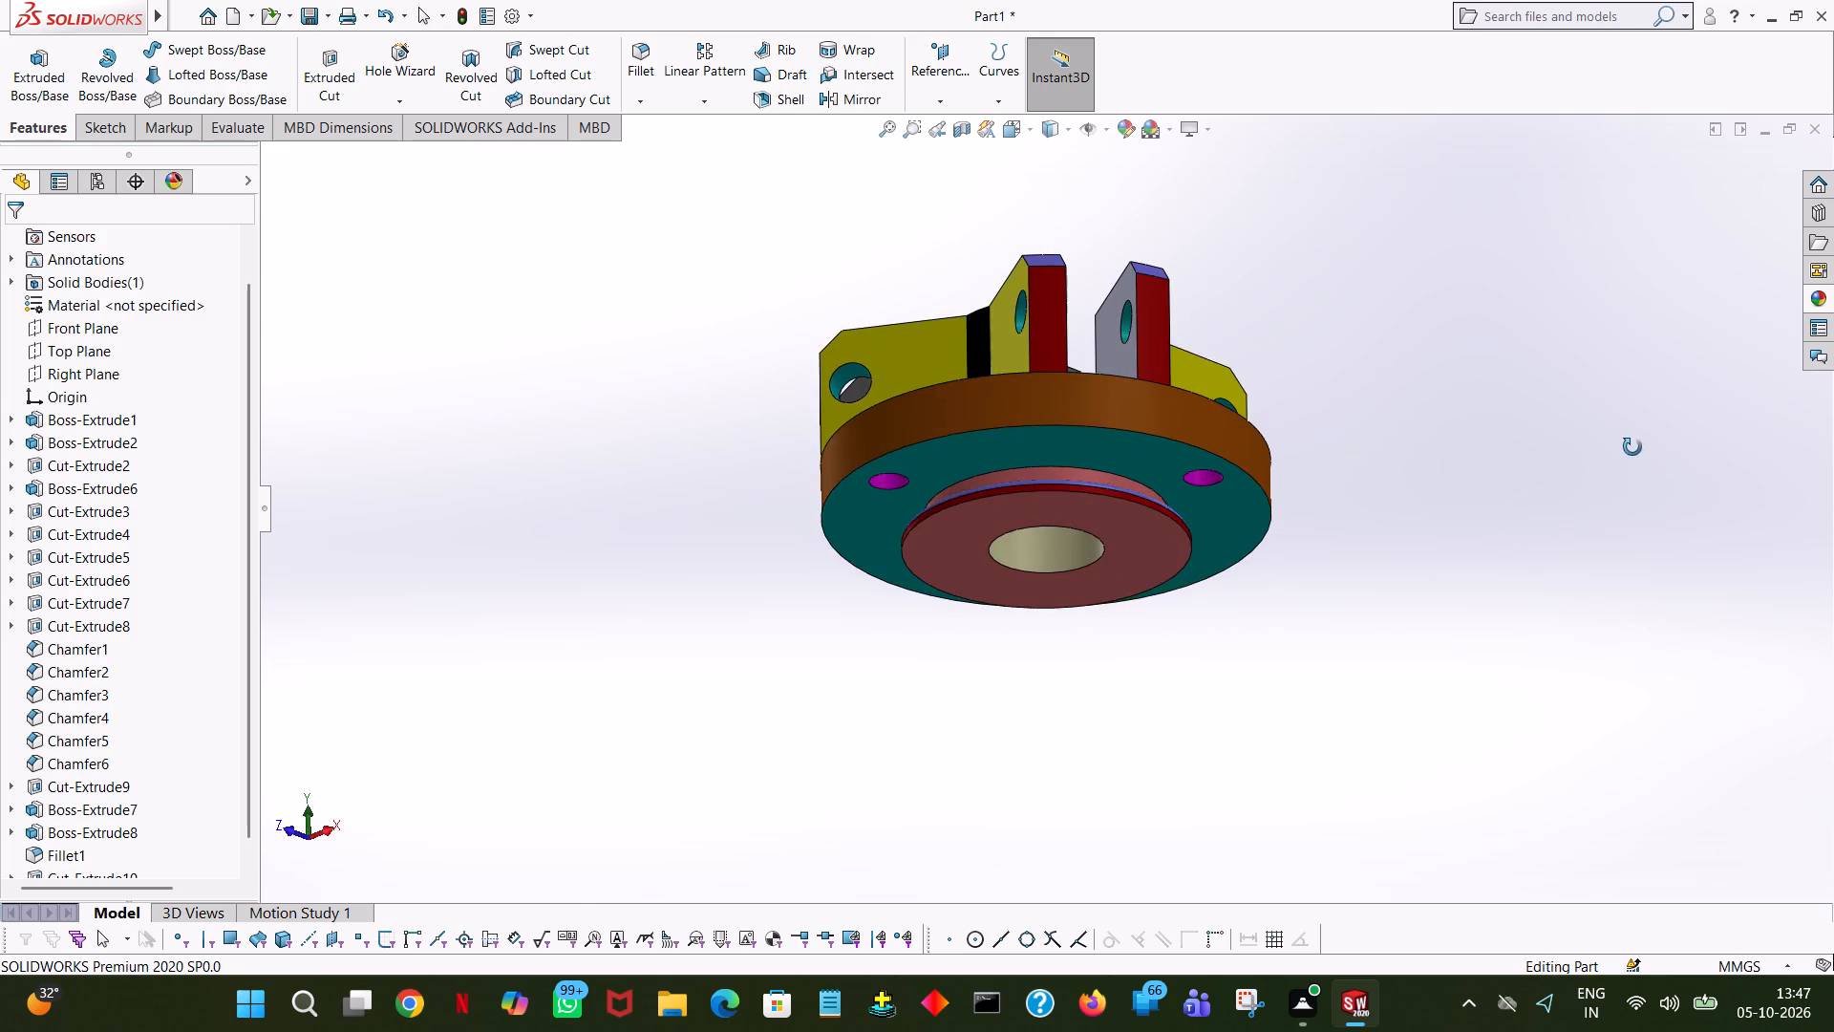
pyautogui.moveTo(1632, 447); pyautogui.dragTo(1501, 671, button='middle')
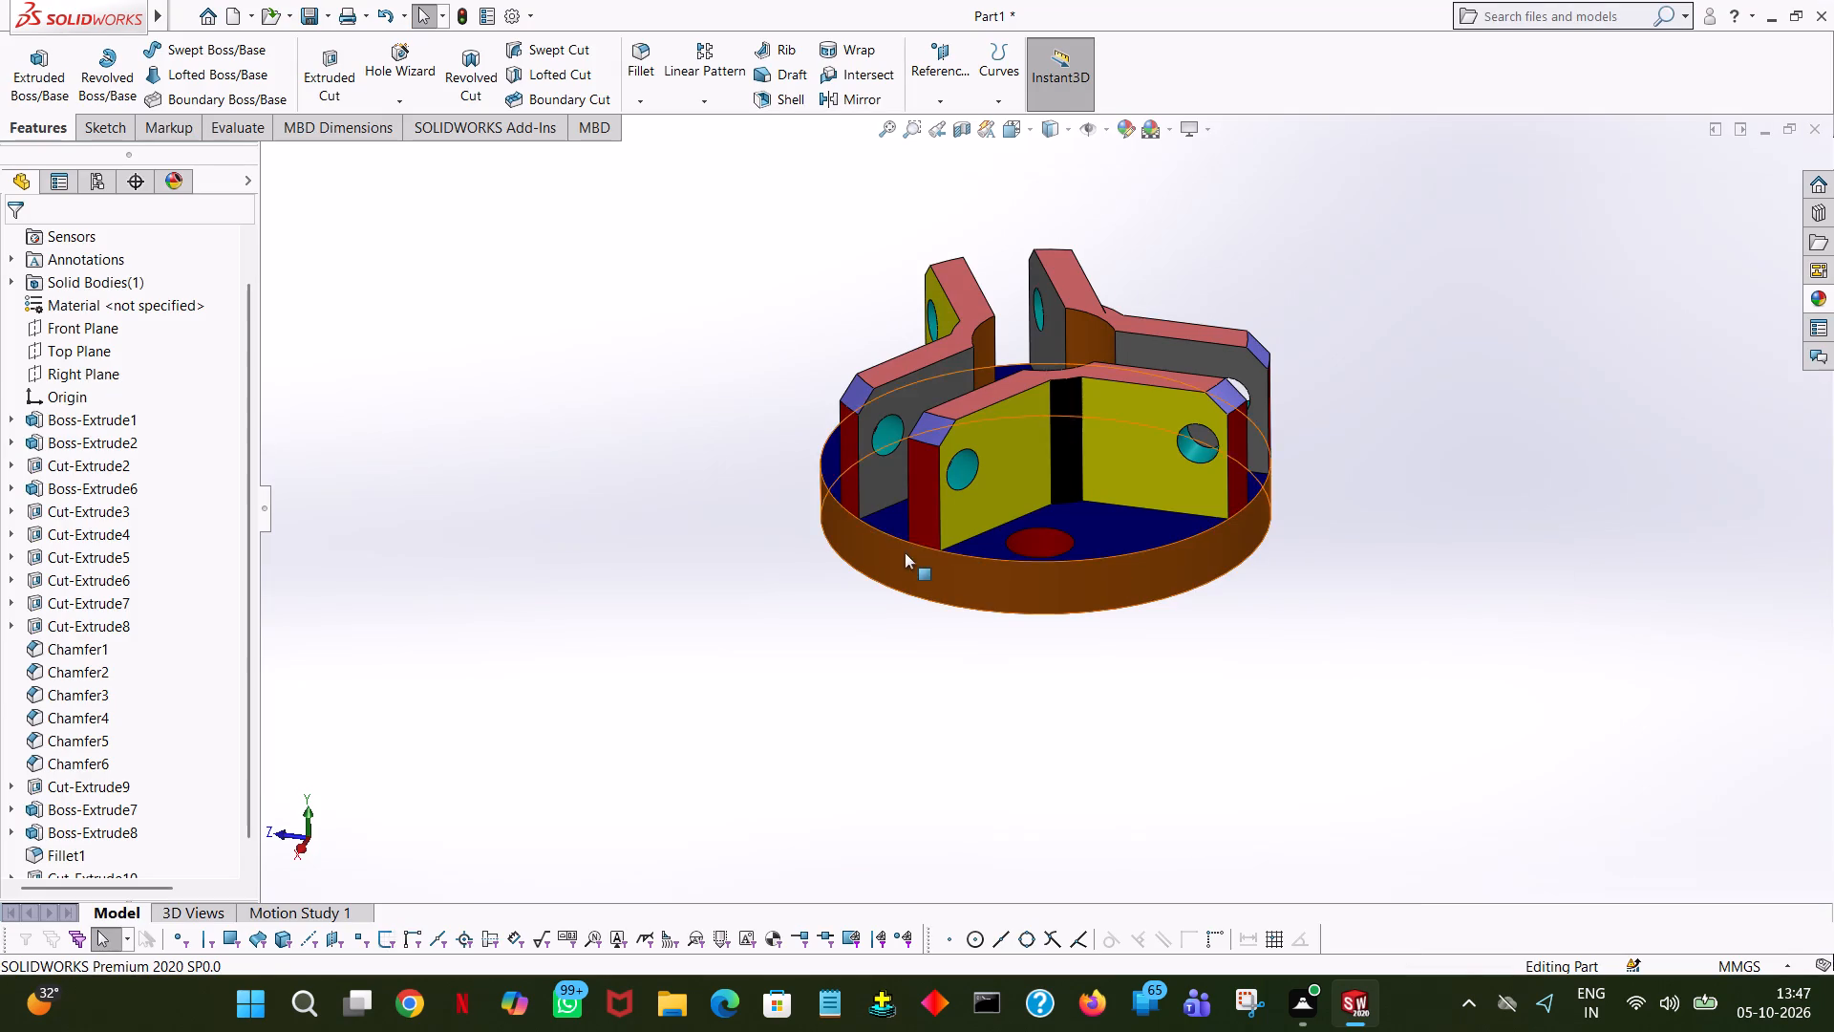
pyautogui.click(1454, 524)
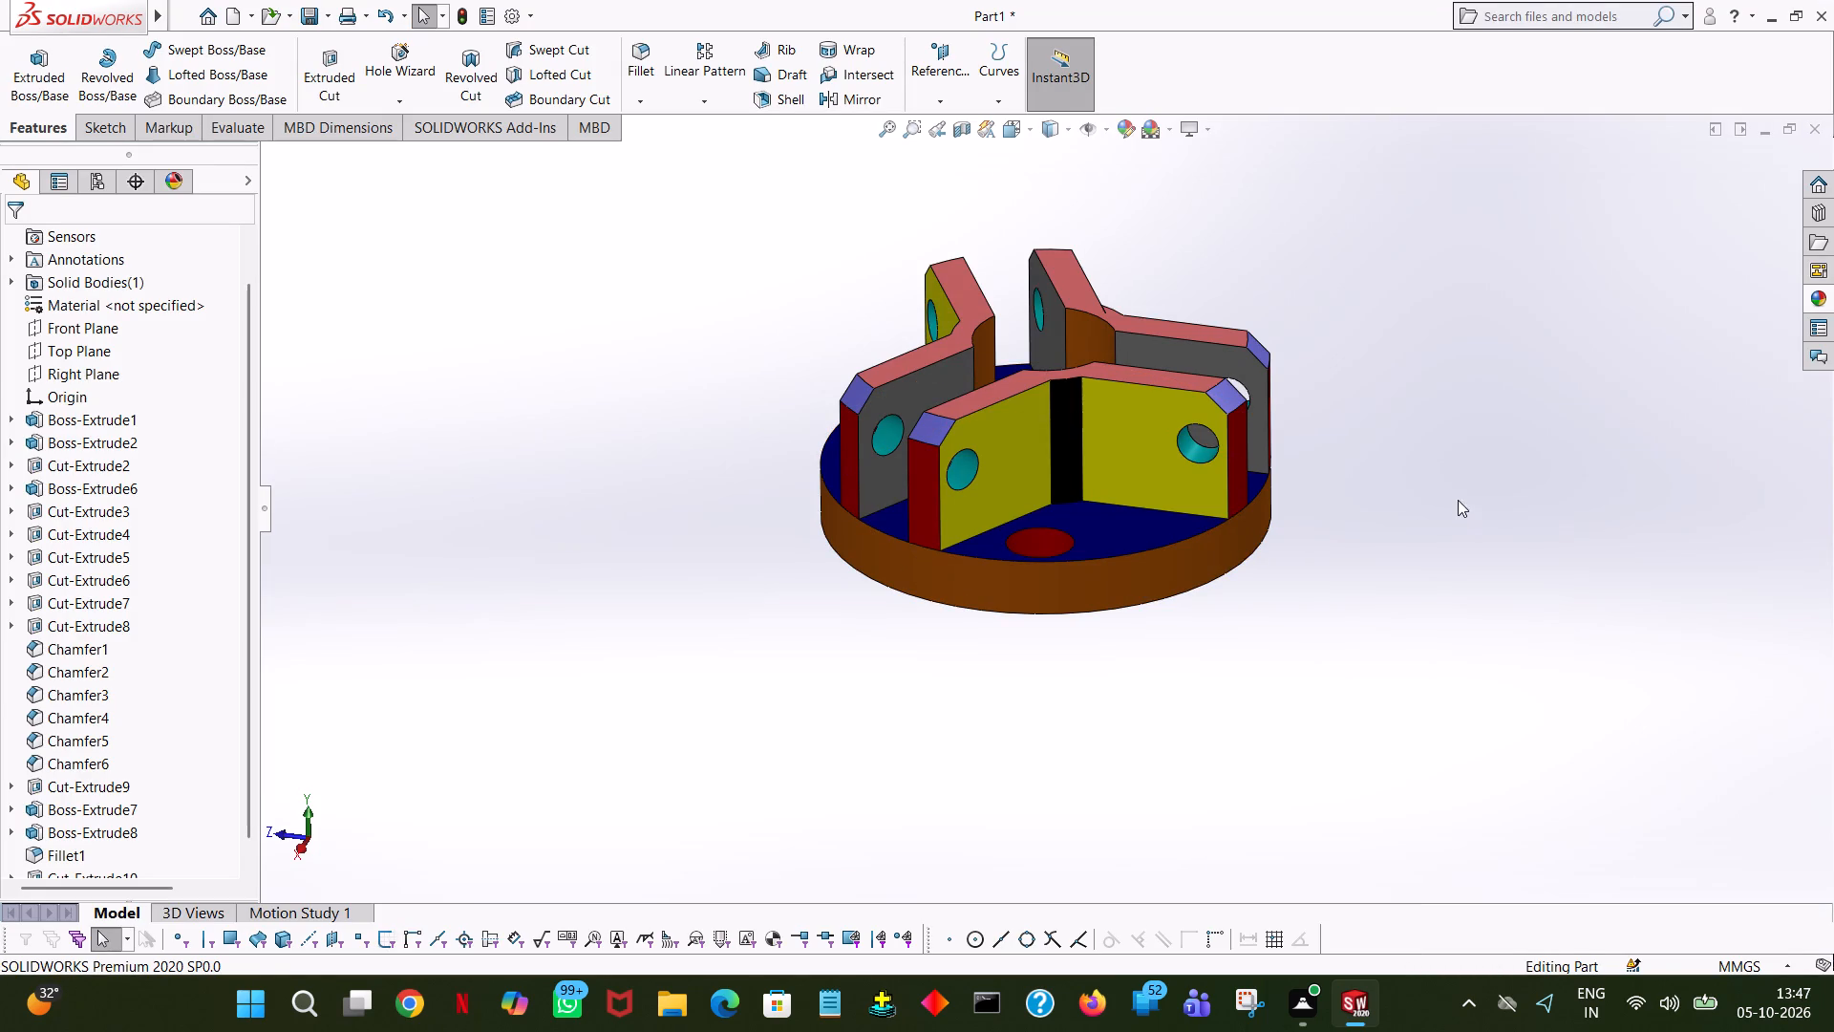
pyautogui.moveTo(1344, 547); pyautogui.dragTo(608, 590, button='middle')
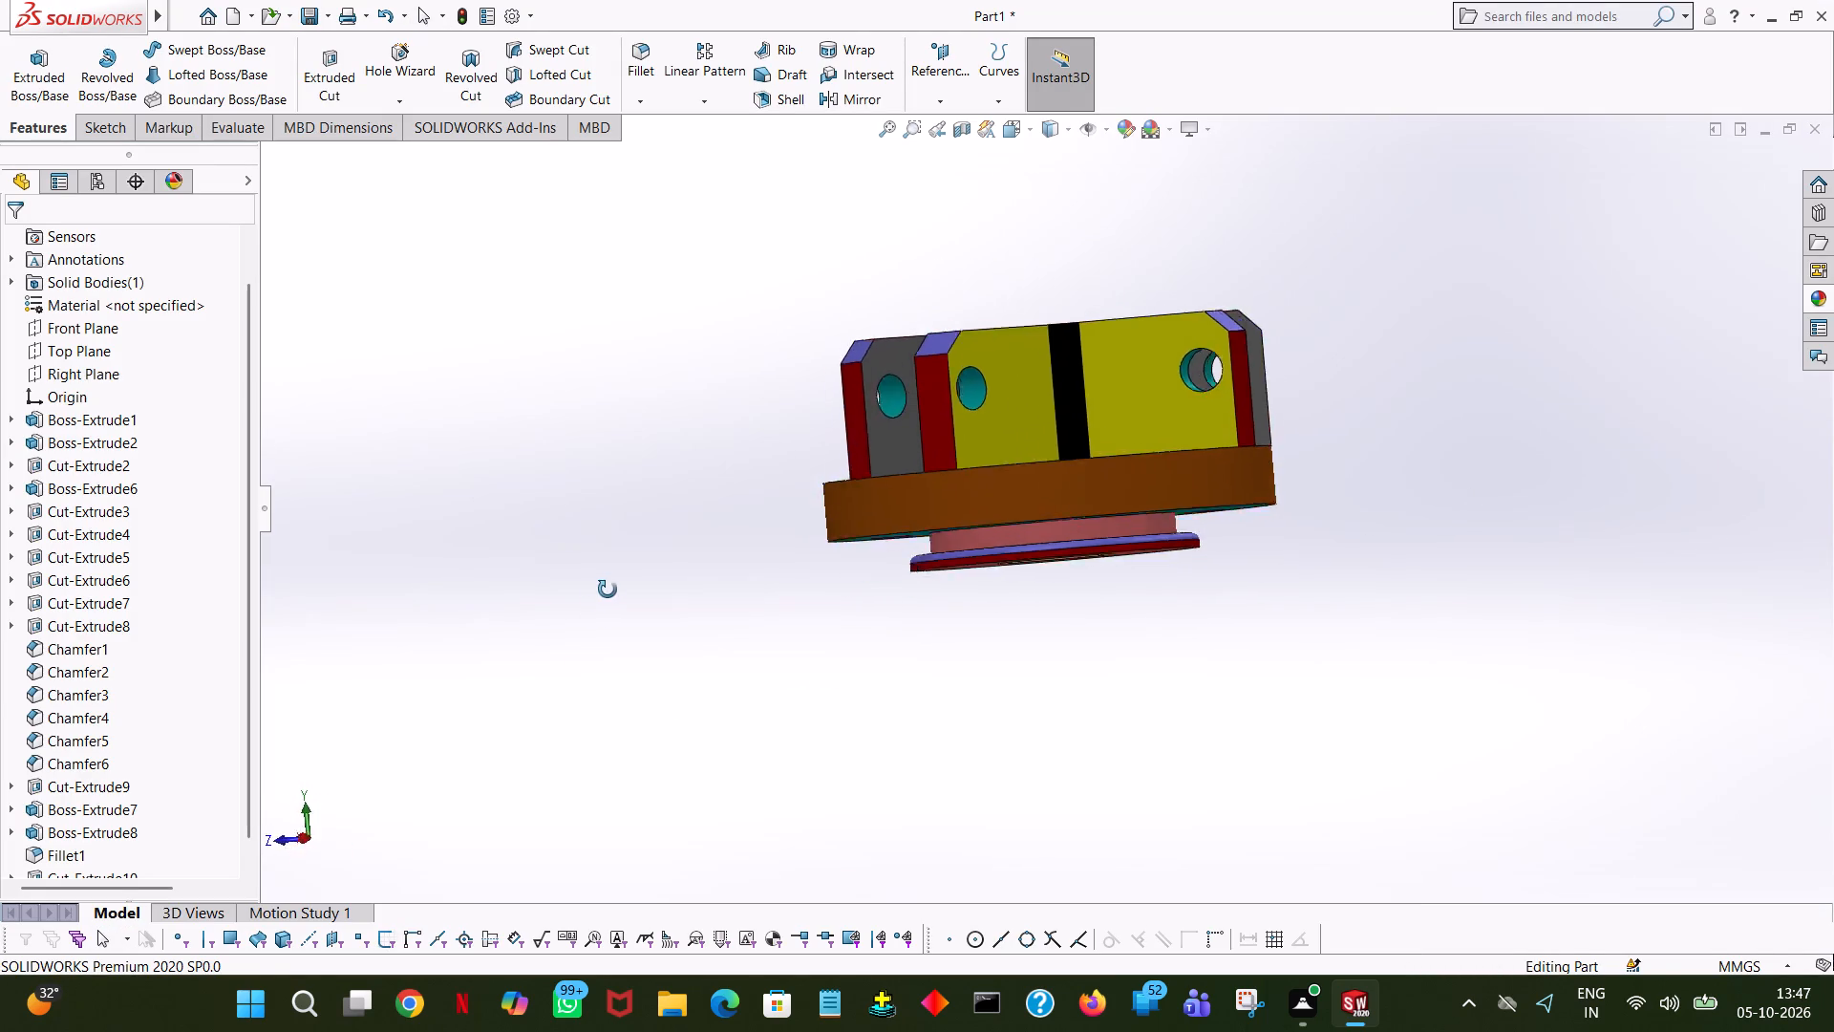
pyautogui.moveTo(608, 590); pyautogui.dragTo(1196, 483, button='middle')
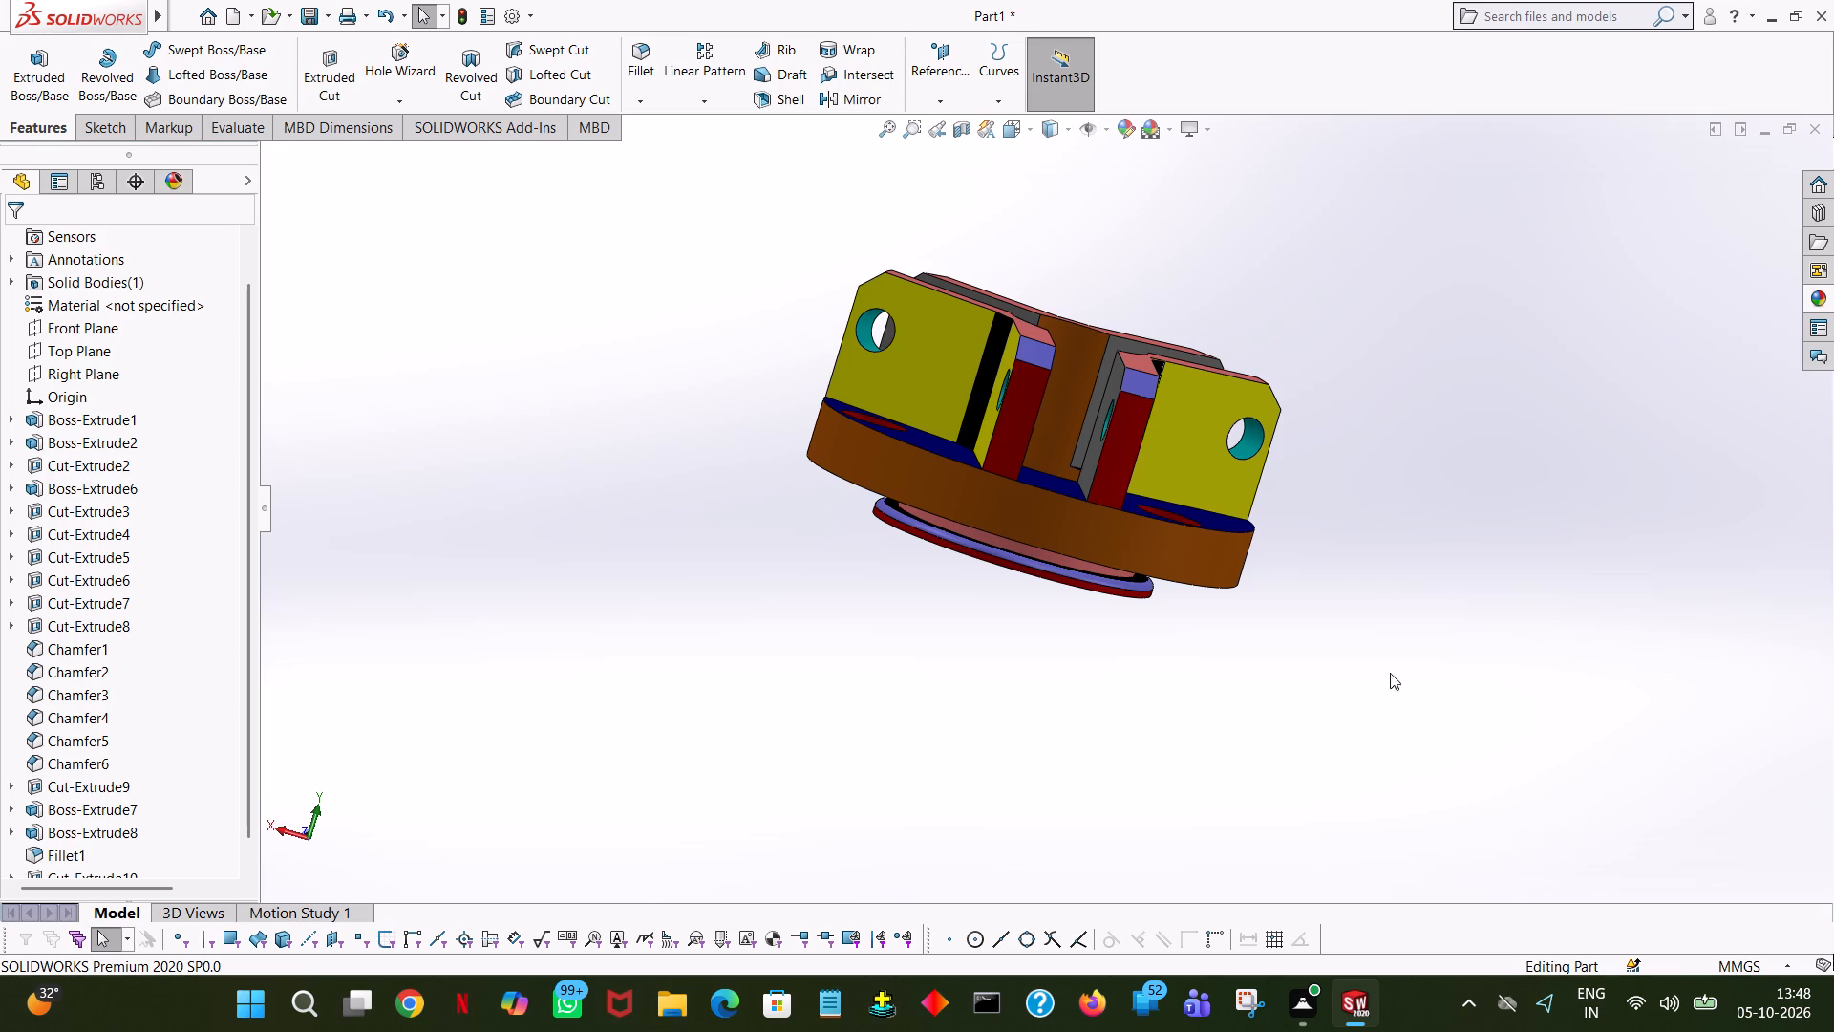
pyautogui.moveTo(1373, 682); pyautogui.dragTo(1535, 471, button='middle')
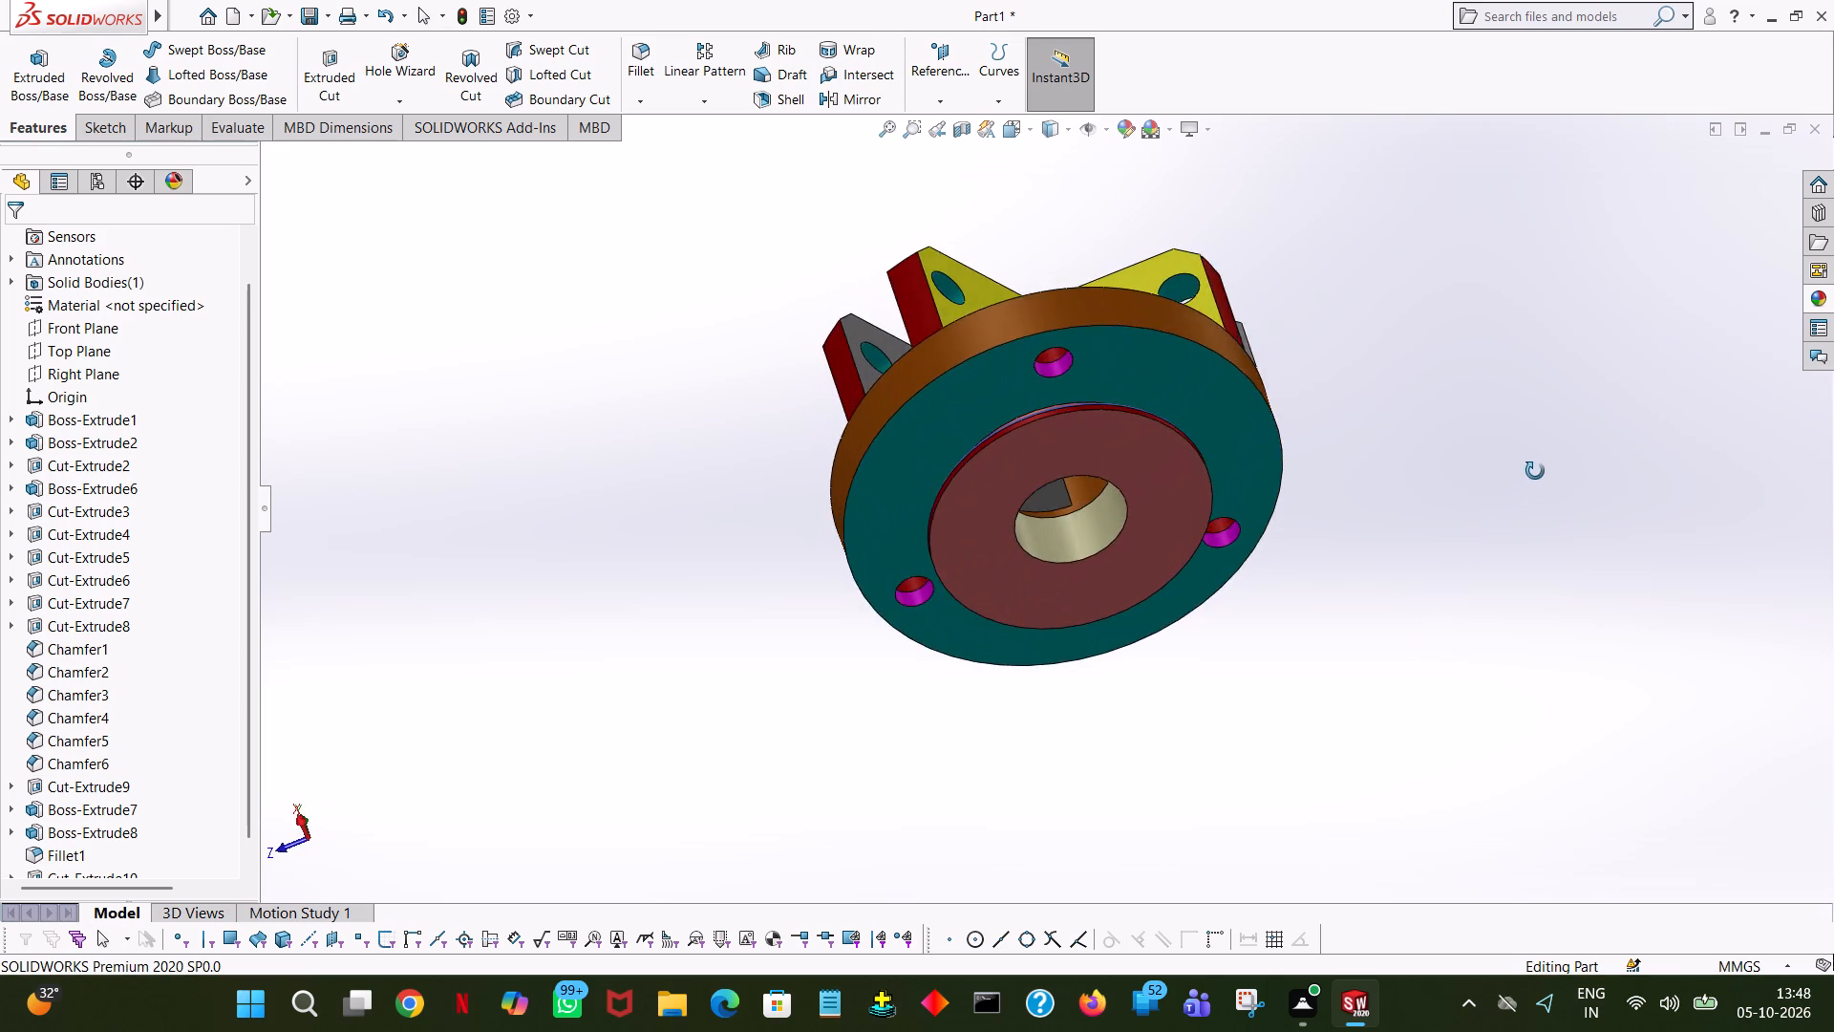
pyautogui.moveTo(1535, 471); pyautogui.dragTo(1428, 712, button='middle')
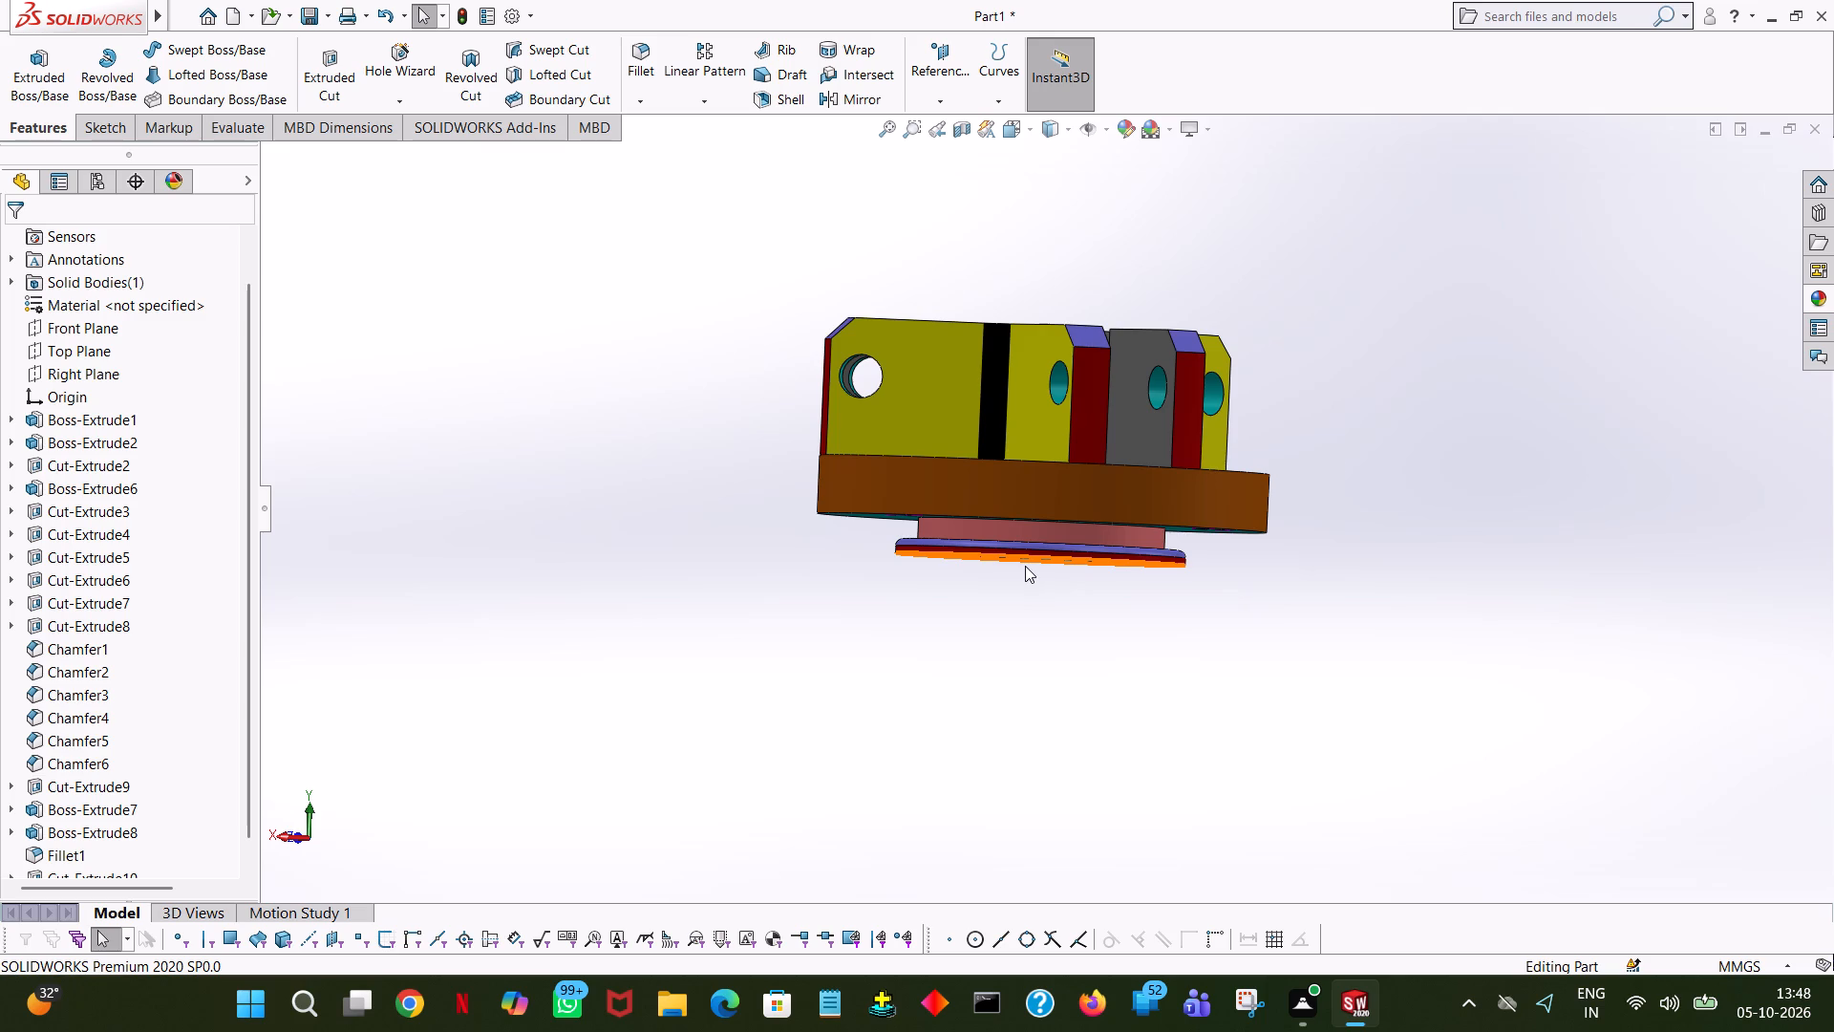
pyautogui.moveTo(1107, 660); pyautogui.dragTo(1107, 663, button='middle')
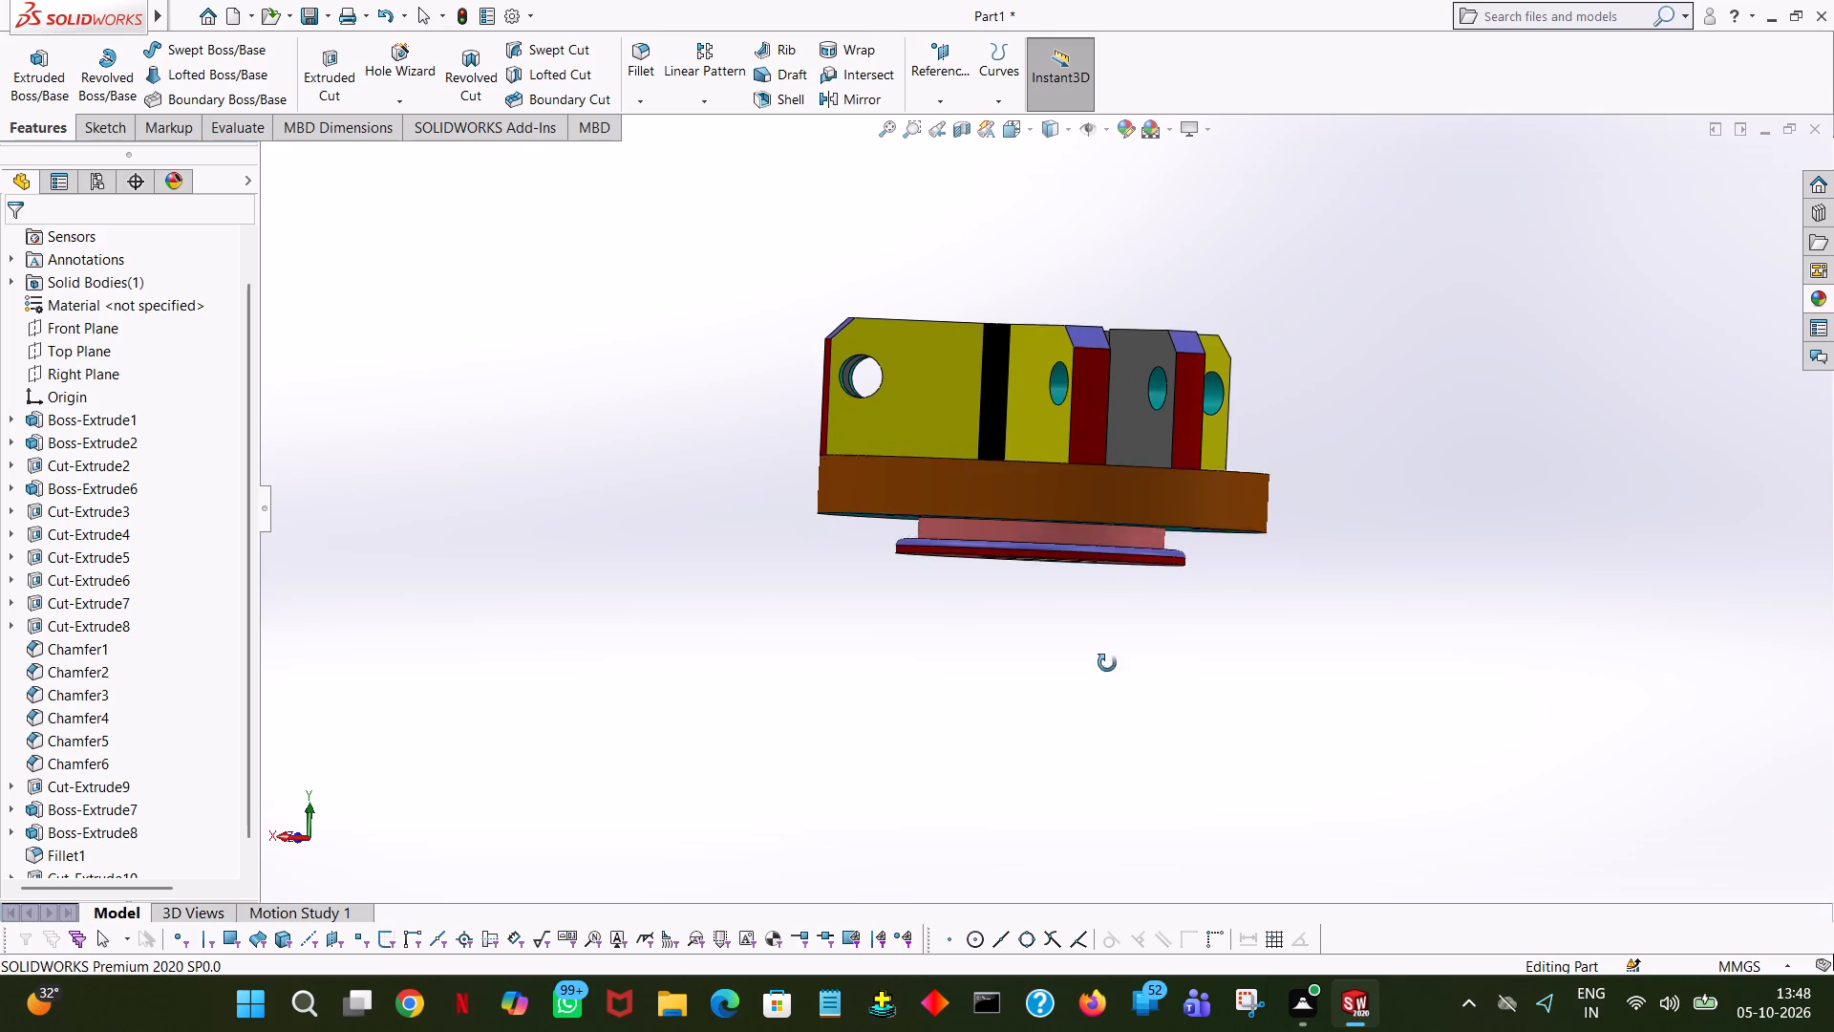
pyautogui.moveTo(1107, 663); pyautogui.dragTo(1466, 386, button='middle')
pyautogui.moveTo(1451, 428); pyautogui.dragTo(830, 714, button='middle')
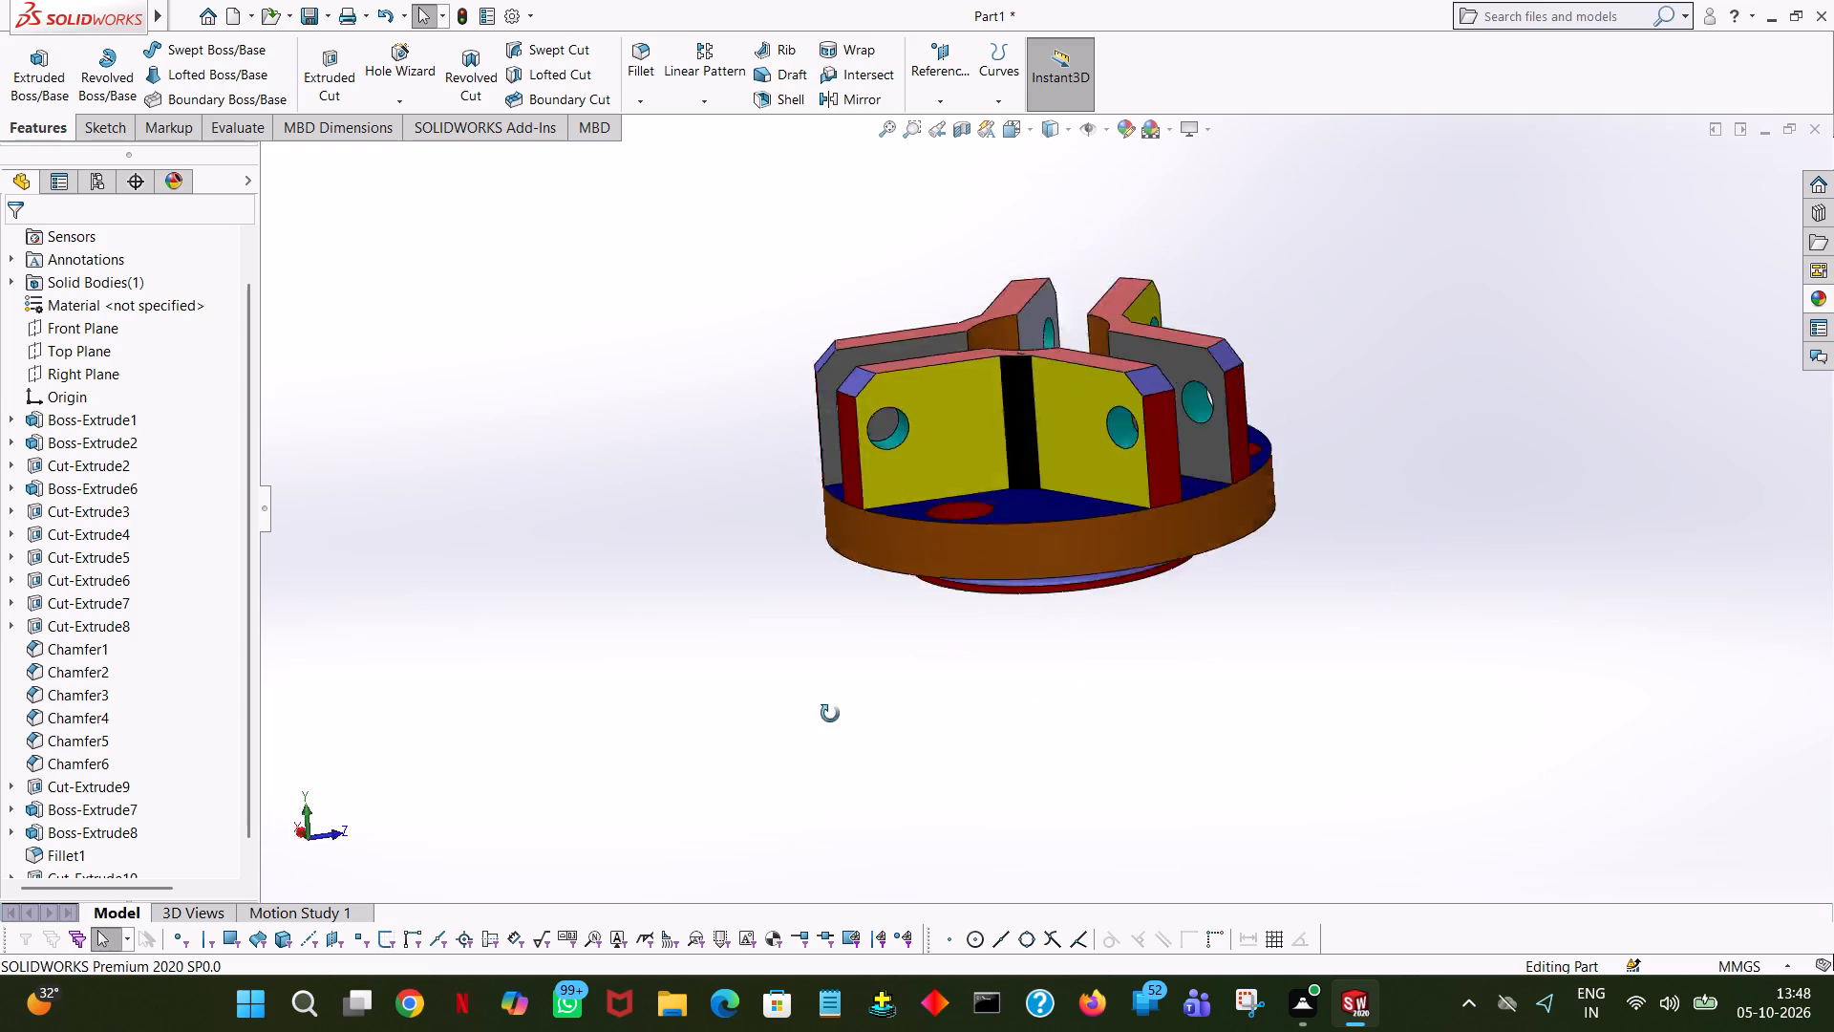
pyautogui.moveTo(830, 714); pyautogui.dragTo(269, 761, button='middle')
pyautogui.moveTo(277, 761); pyautogui.dragTo(1690, 978, button='middle')
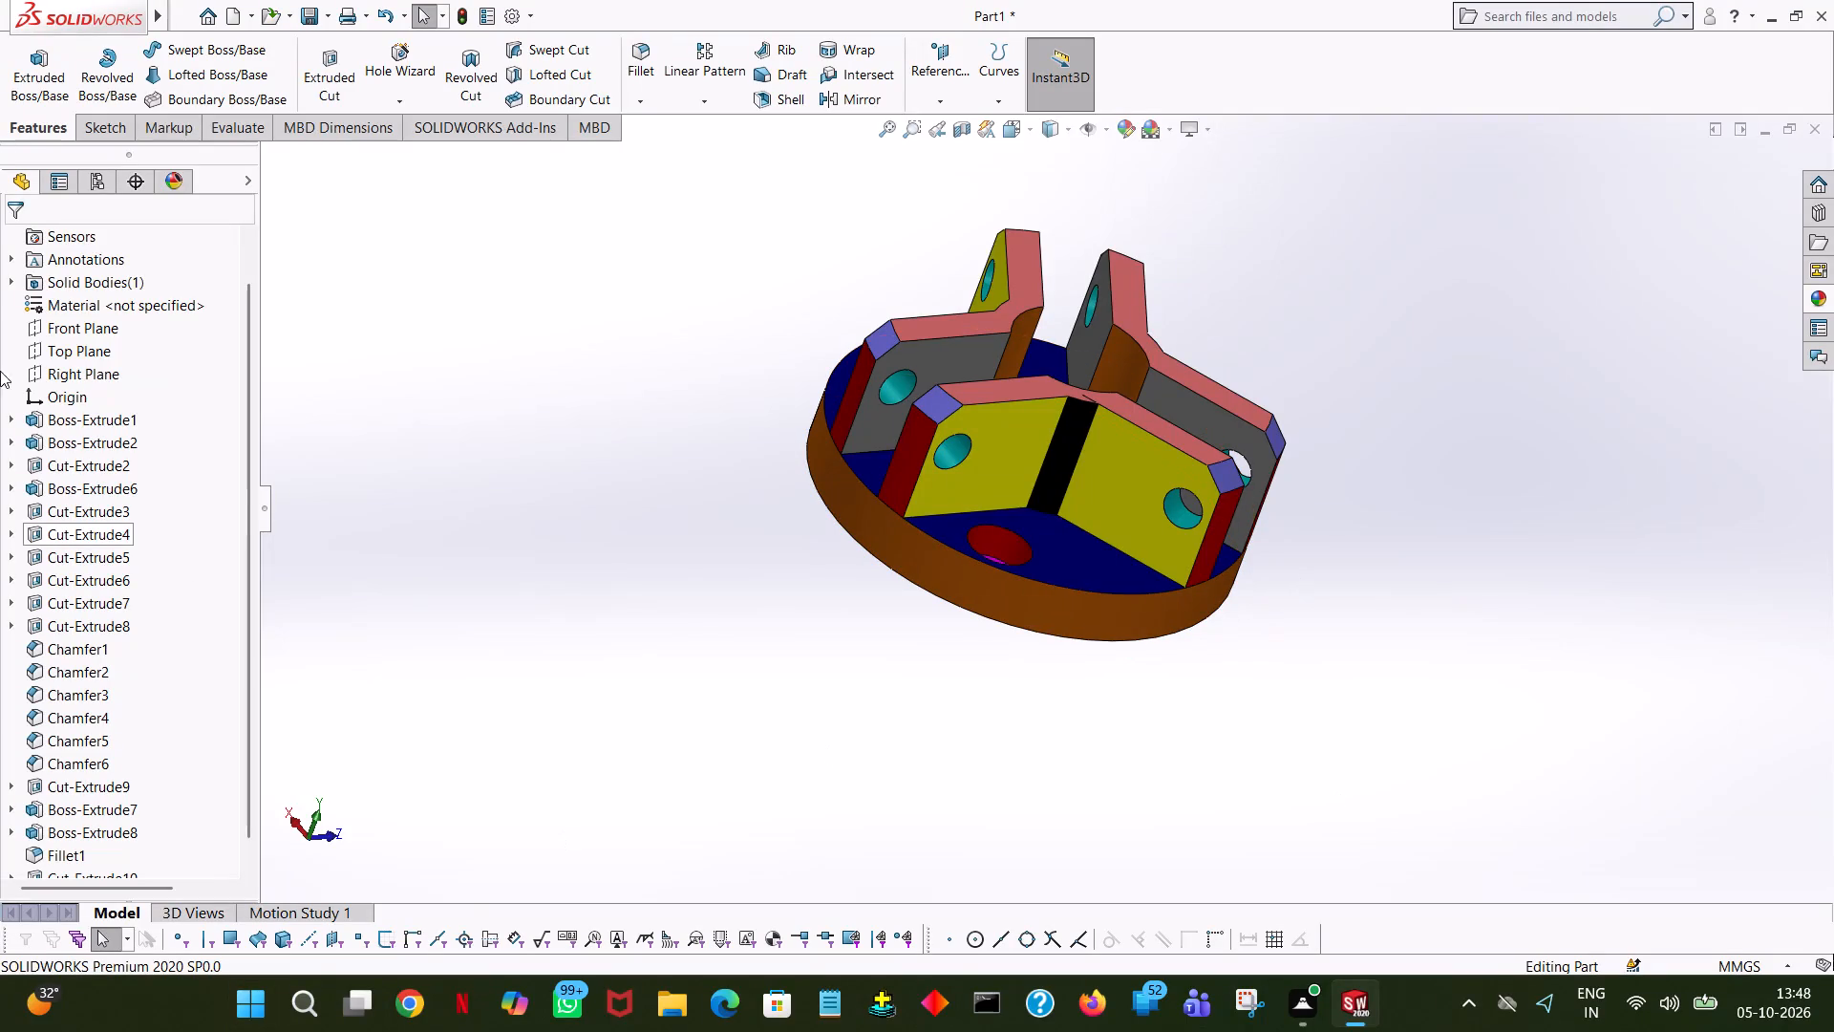
pyautogui.click(674, 320)
# Save the part as an Adobe PDF named "tri clamp" in the "fuji new pdf" folder.
pyautogui.click(299, 14)
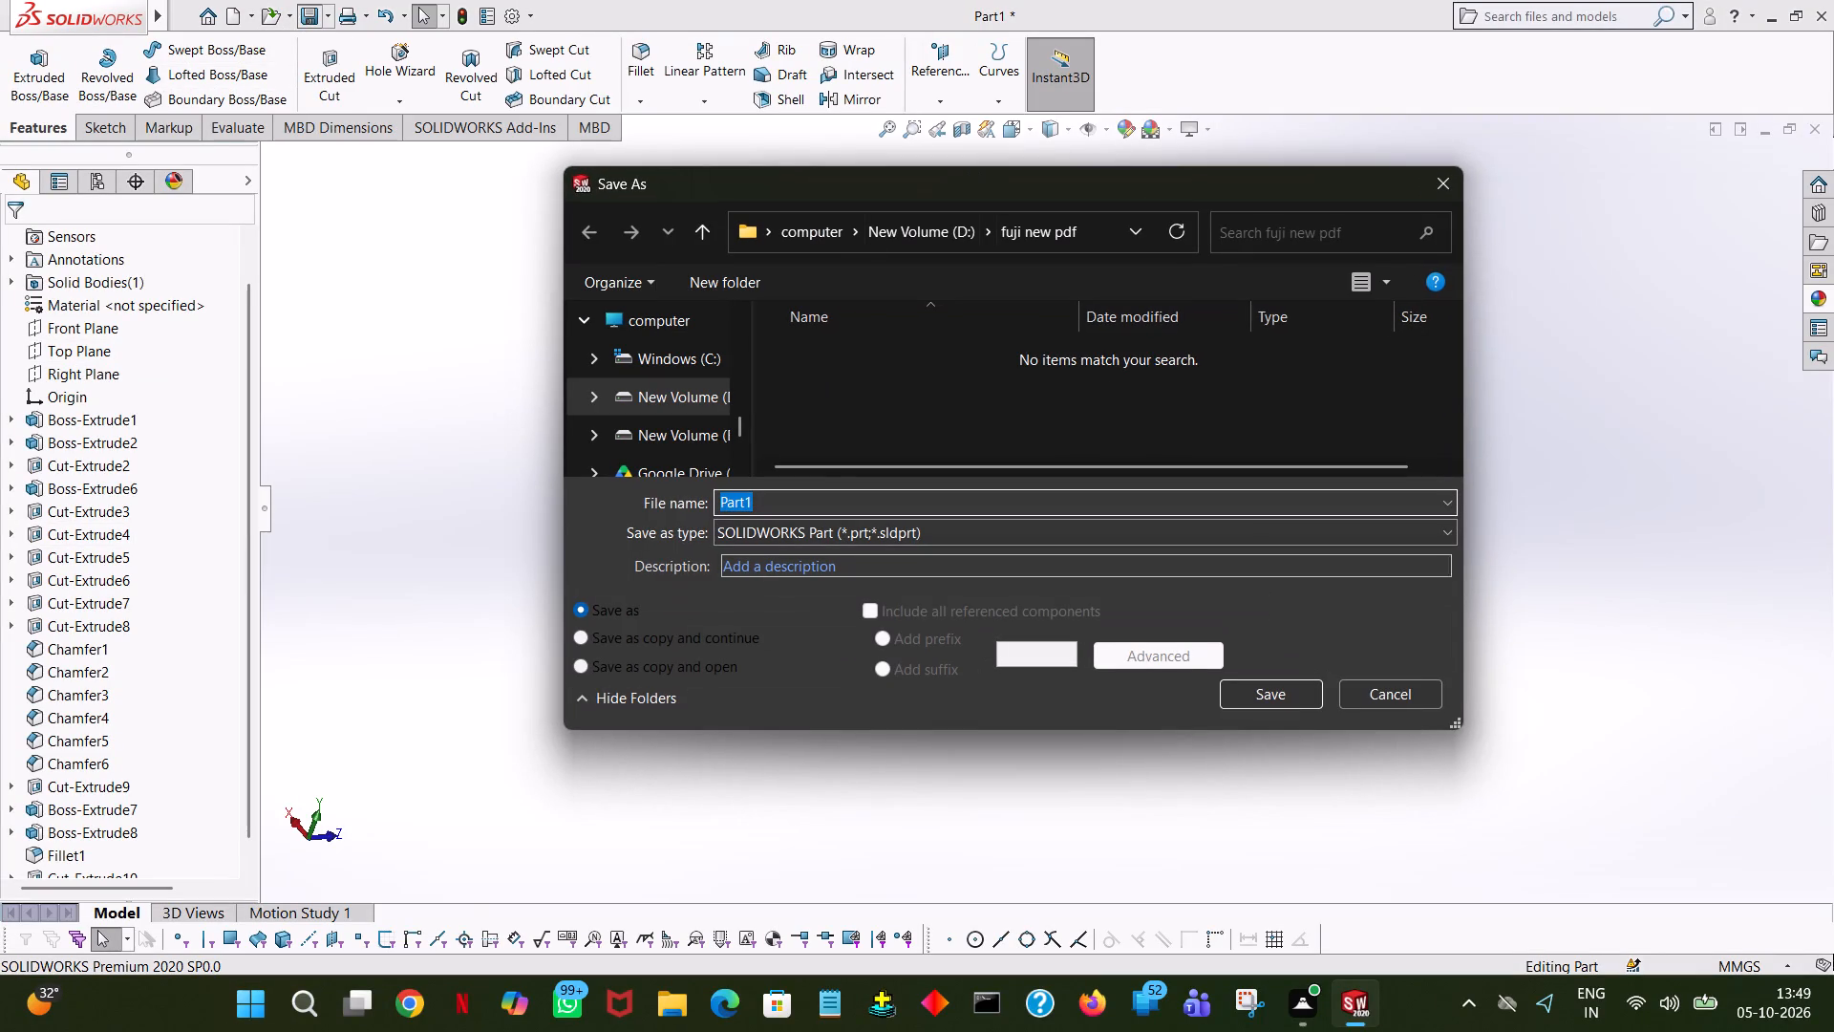
pyautogui.click(867, 541)
pyautogui.click(991, 157)
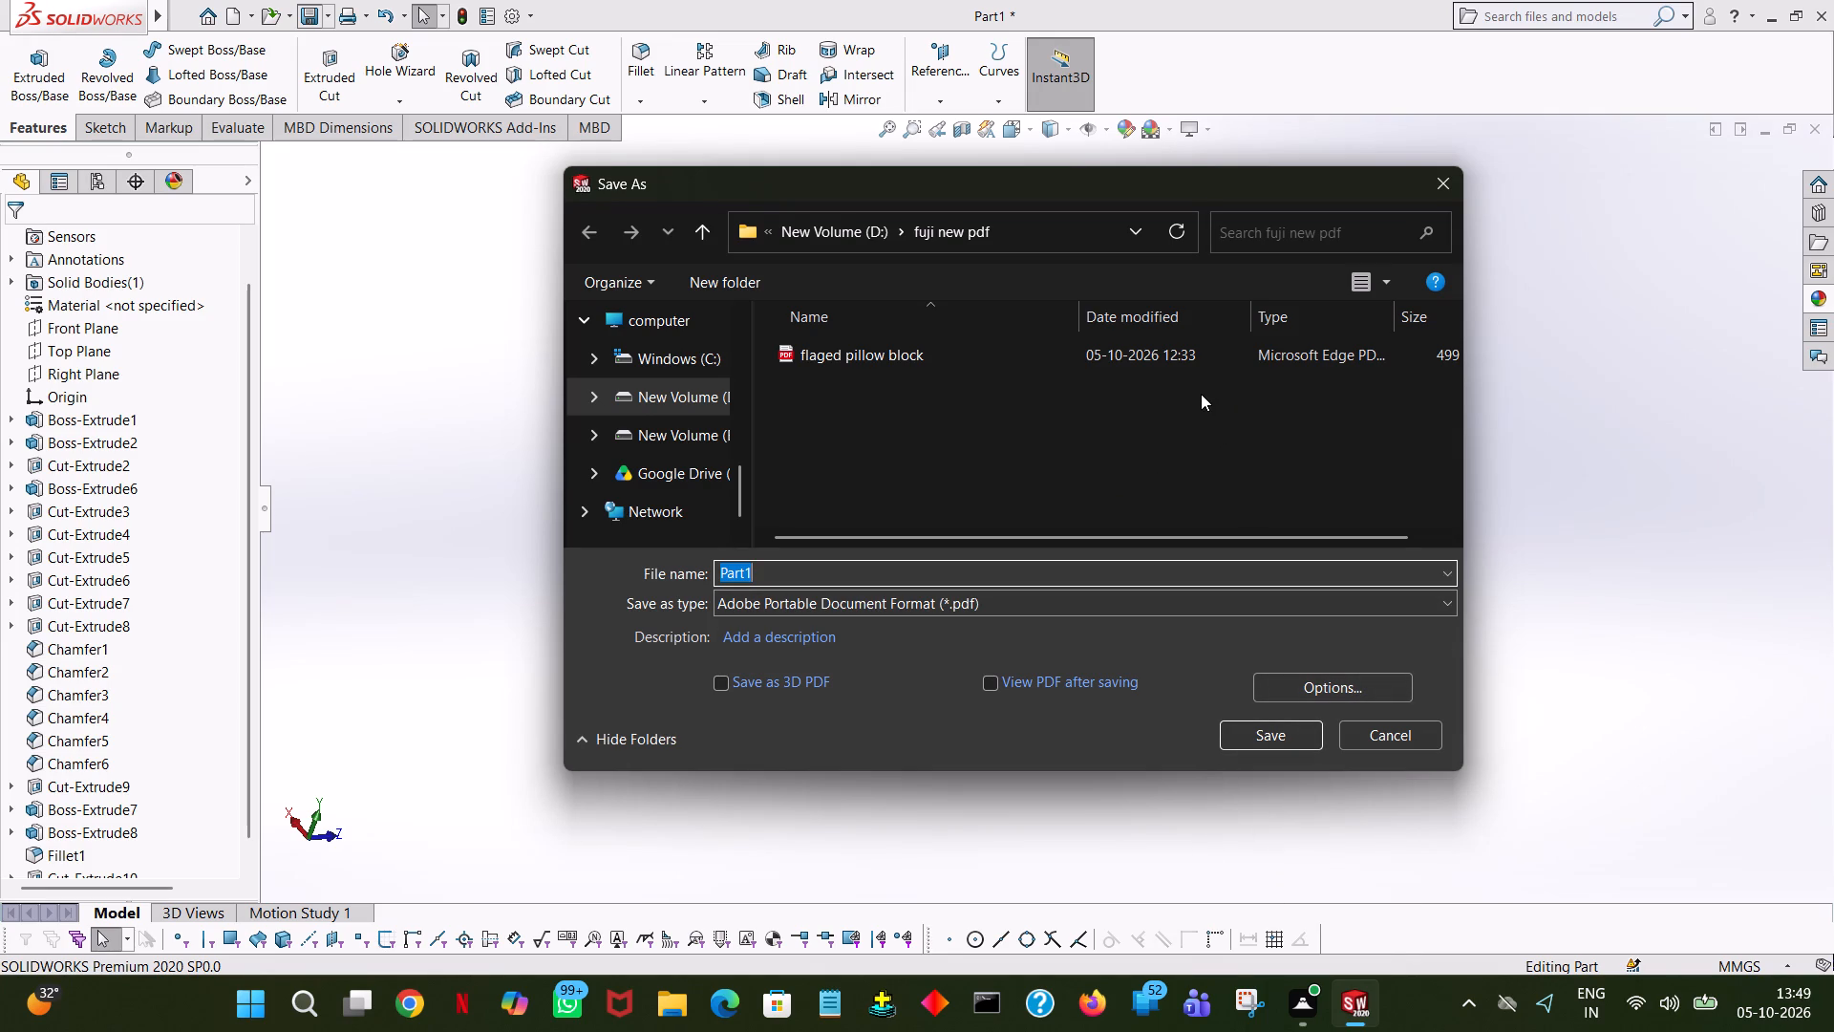
pyautogui.write('tri')
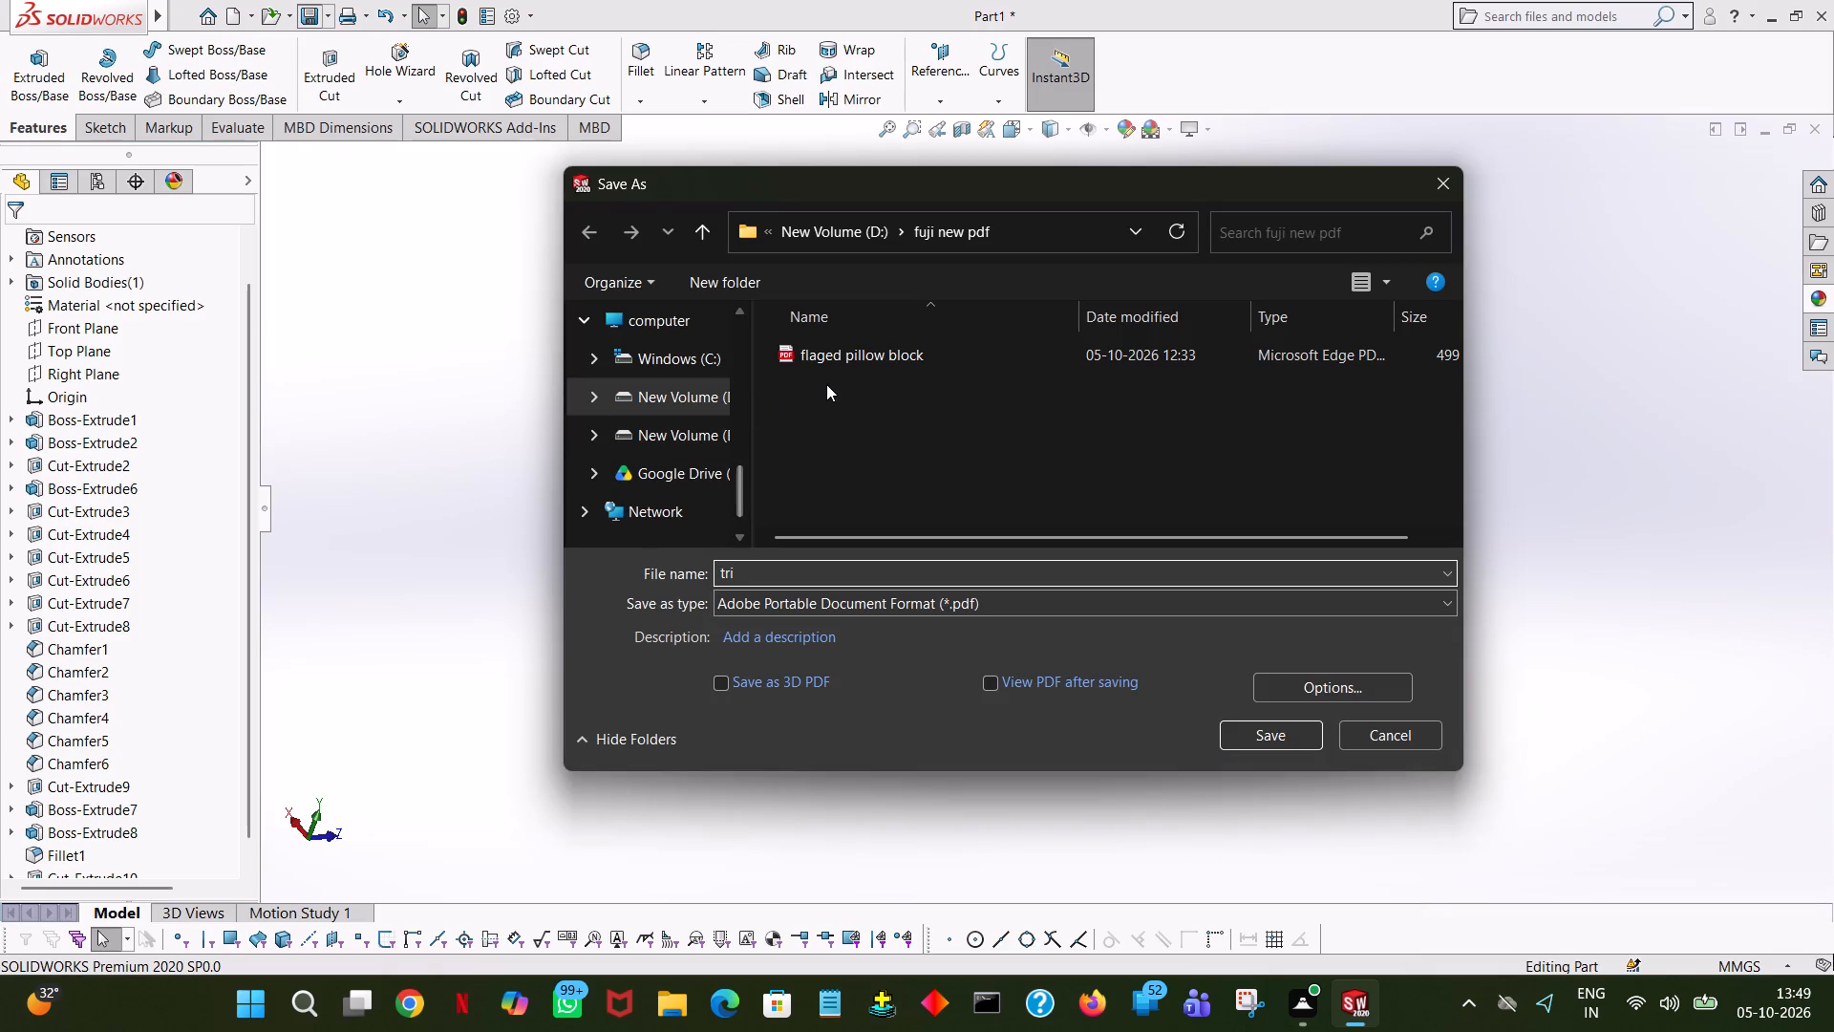
pyautogui.press('space')
pyautogui.write('clam')
pyautogui.press('p')
pyautogui.press('Return')
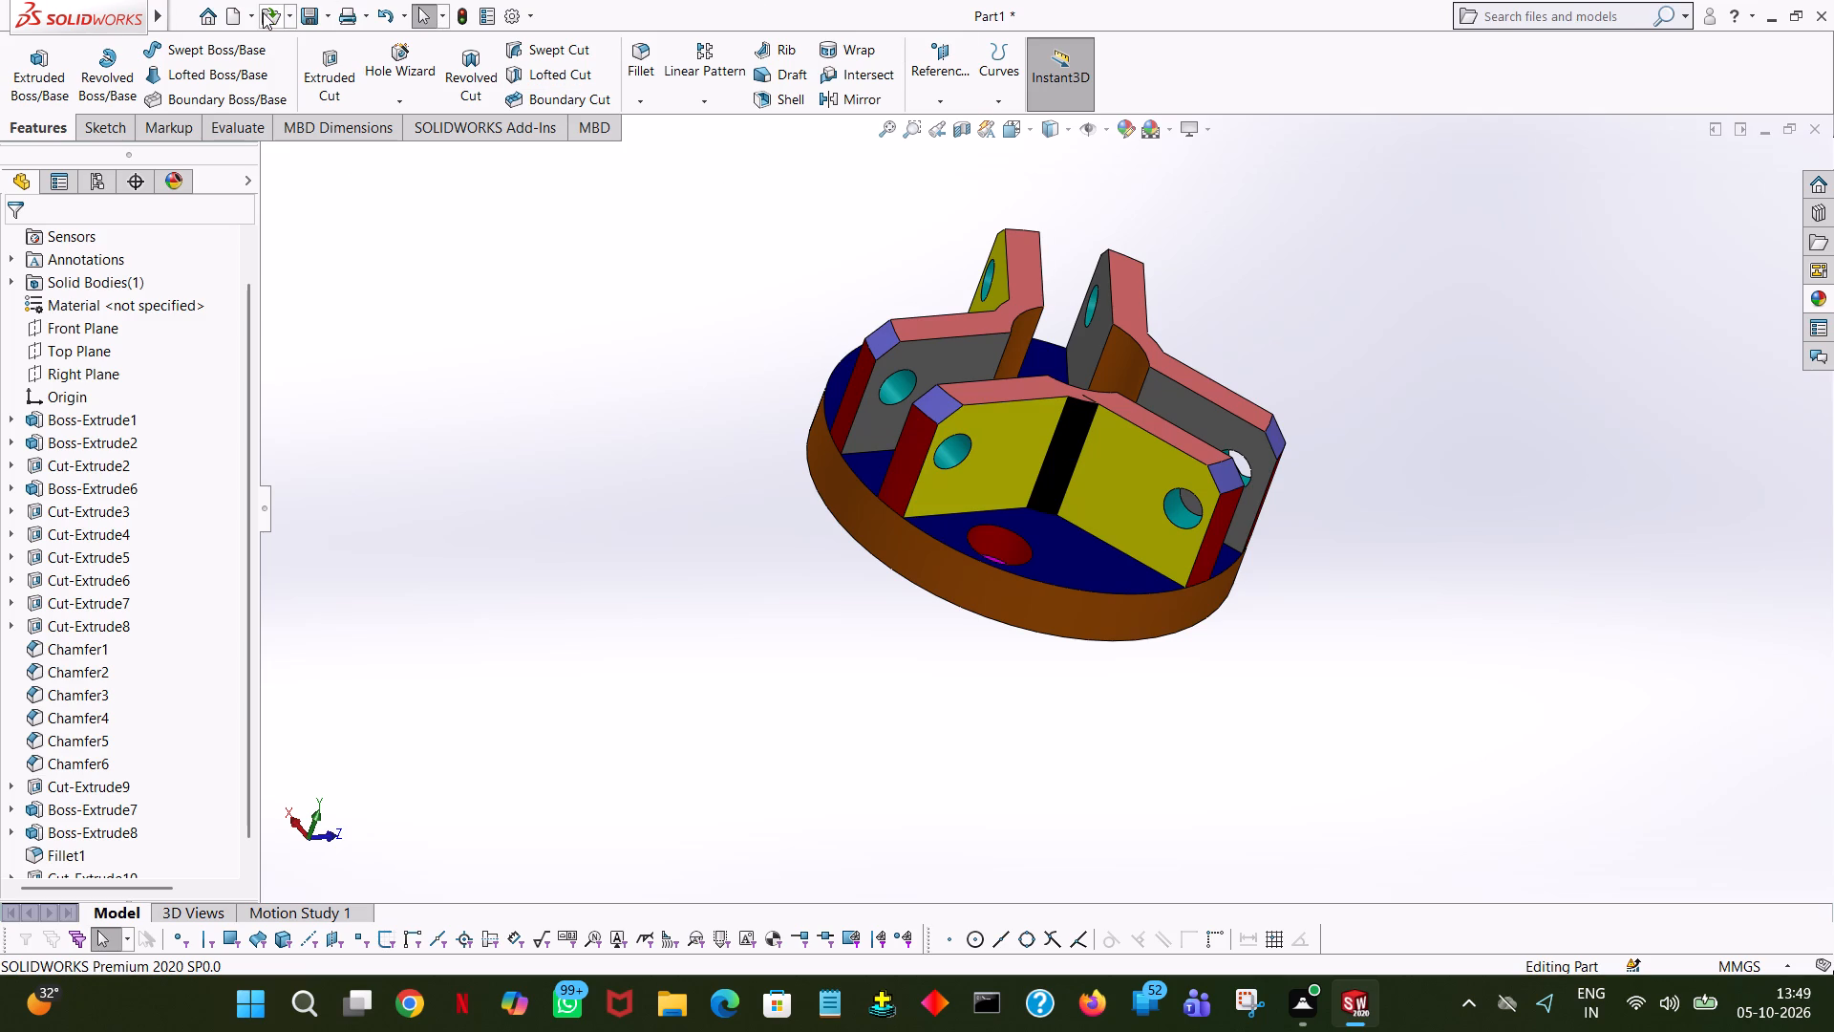
# Save the model as a SOLIDWORKS part named "tri clamp" in the "fuji new design" folder on drive D.
pyautogui.click(305, 13)
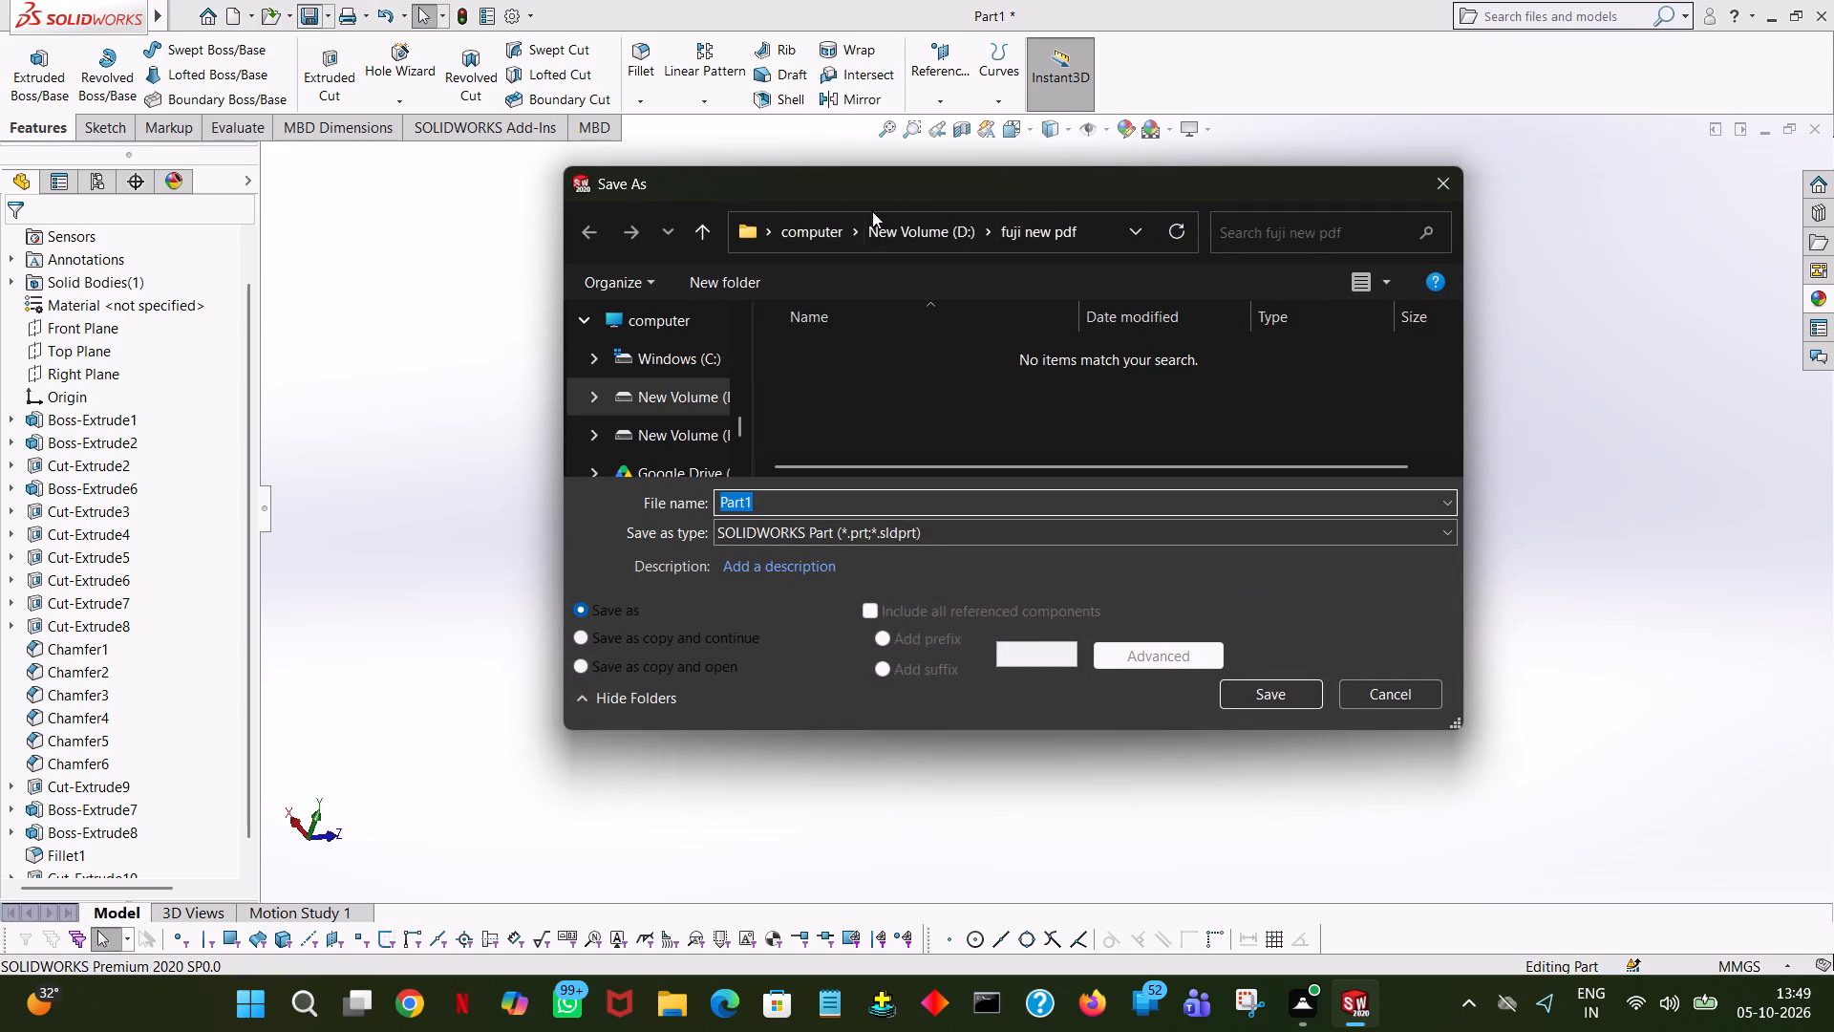
pyautogui.click(699, 220)
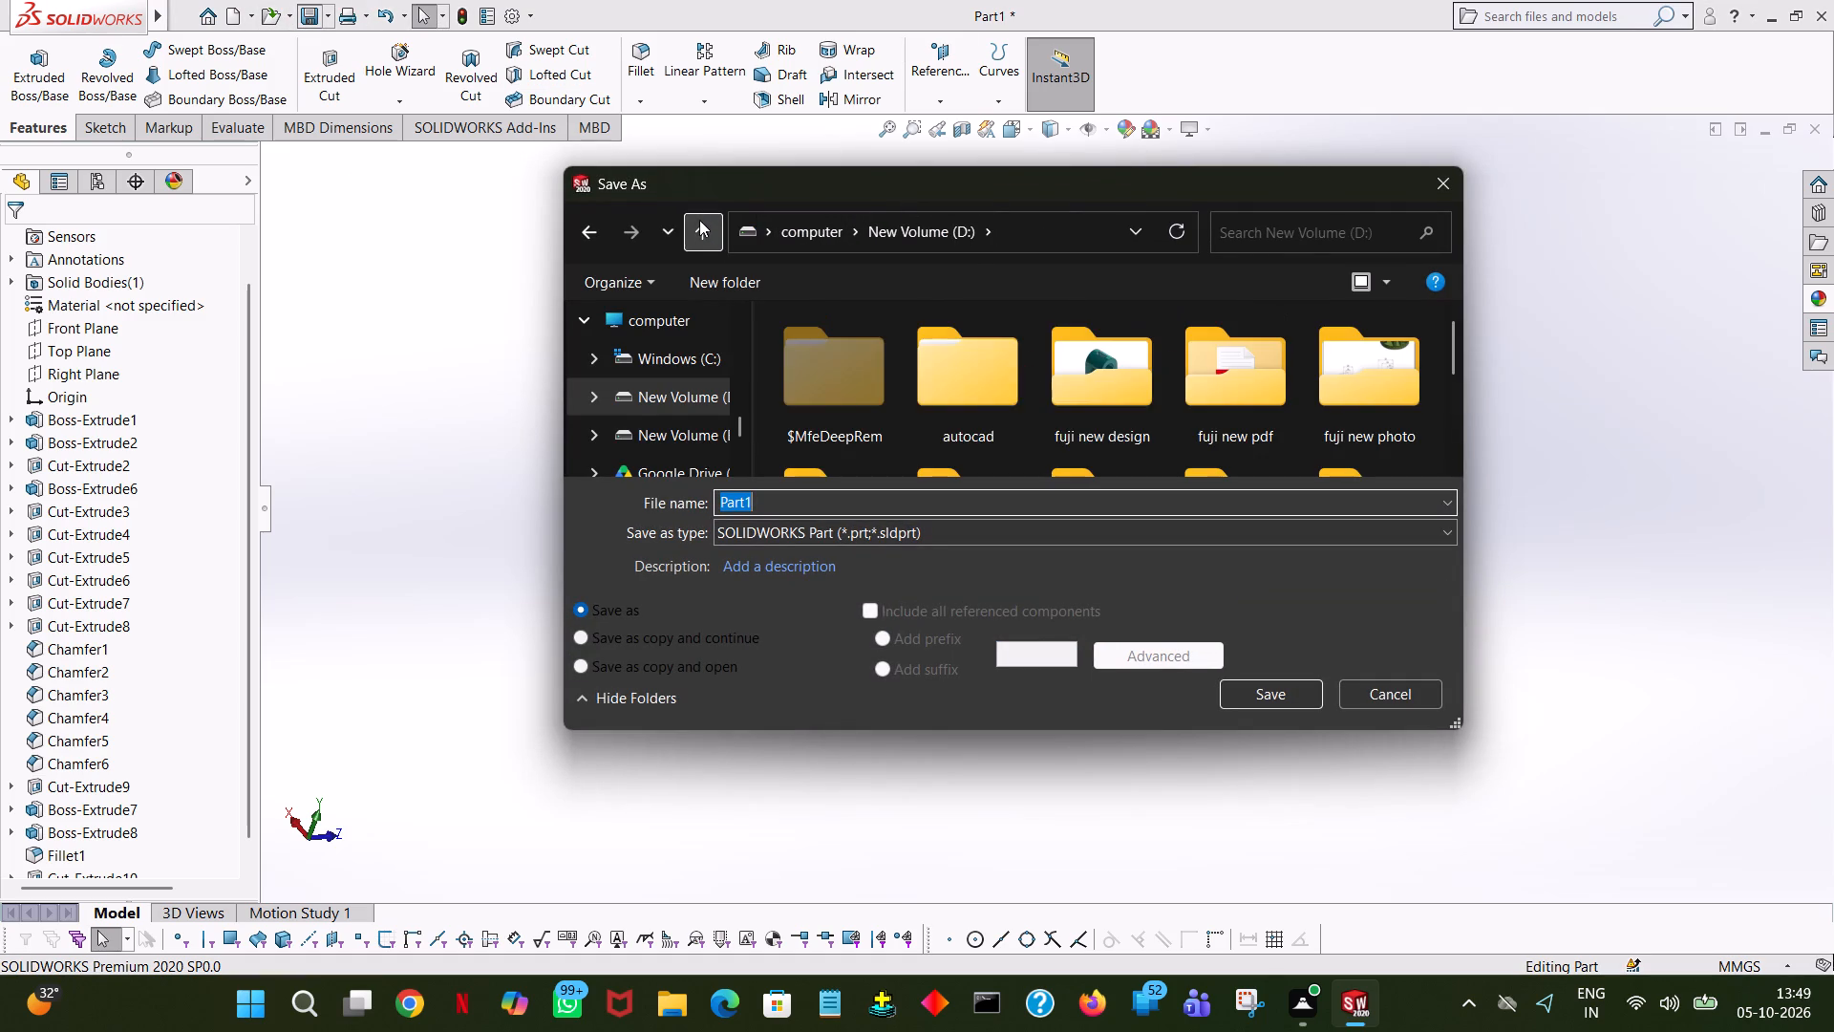
pyautogui.doubleClick(1135, 397)
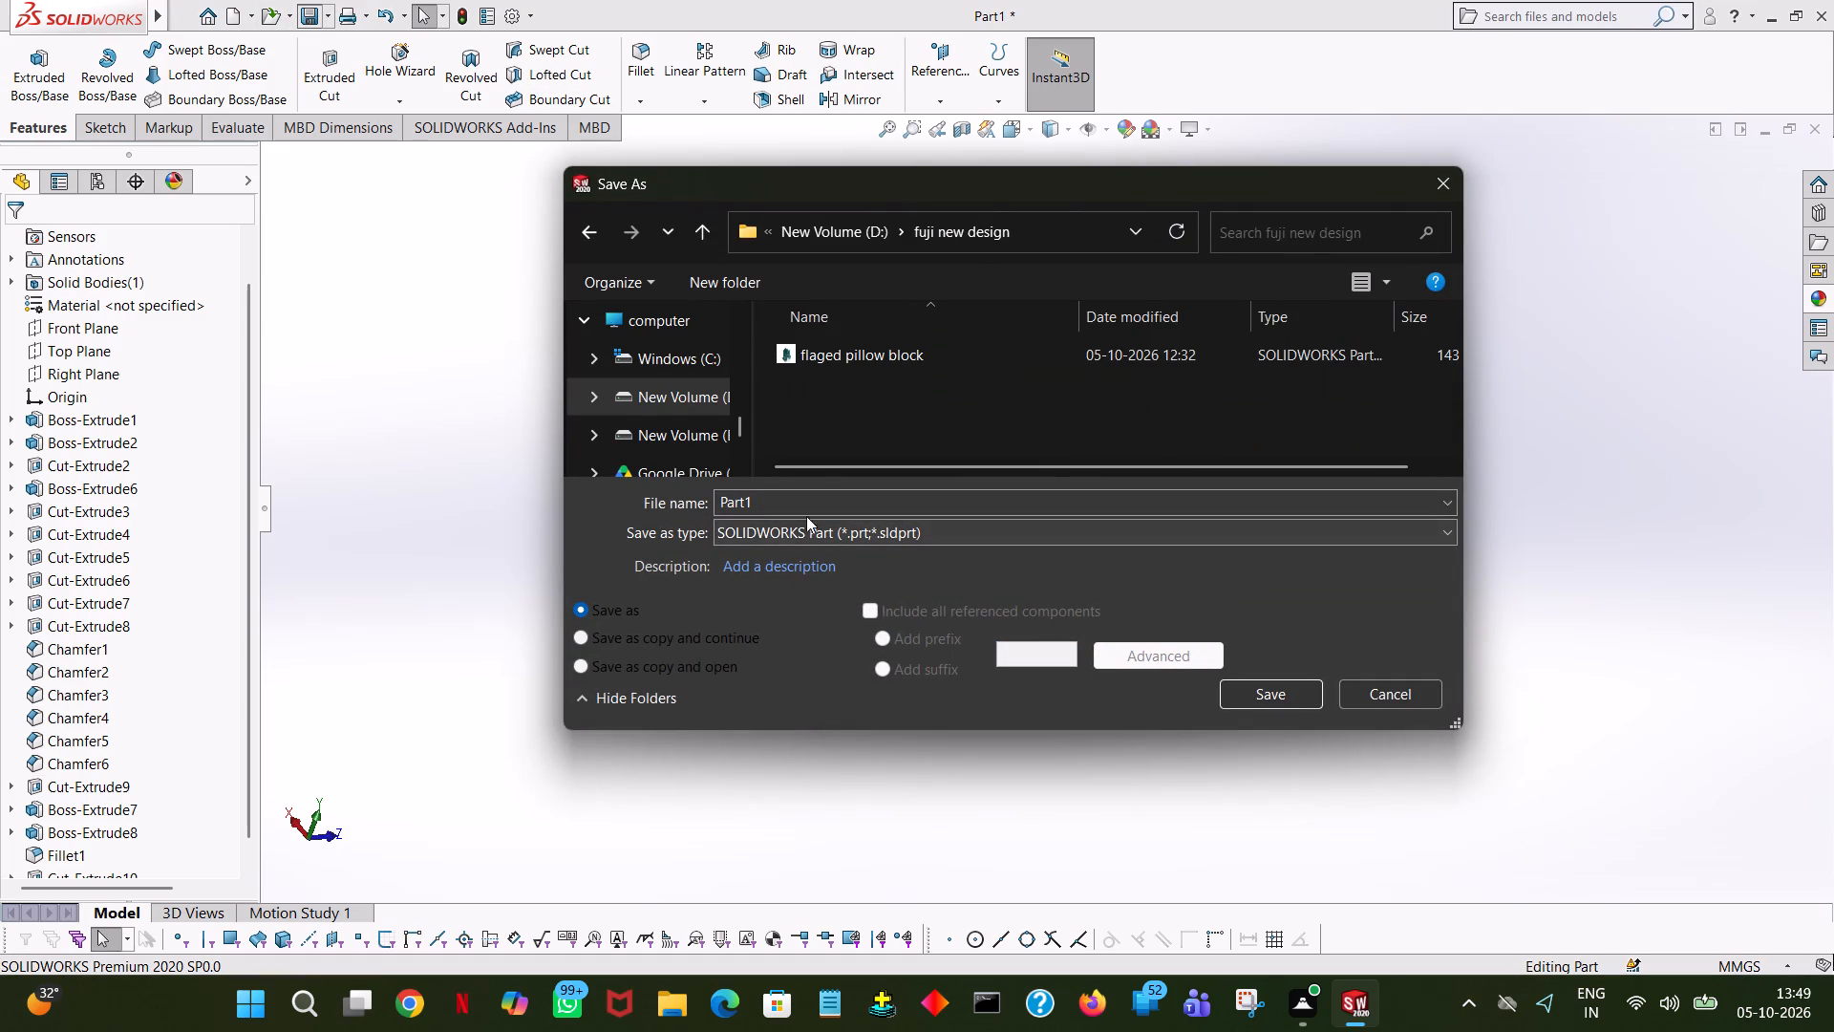
pyautogui.doubleClick(880, 502)
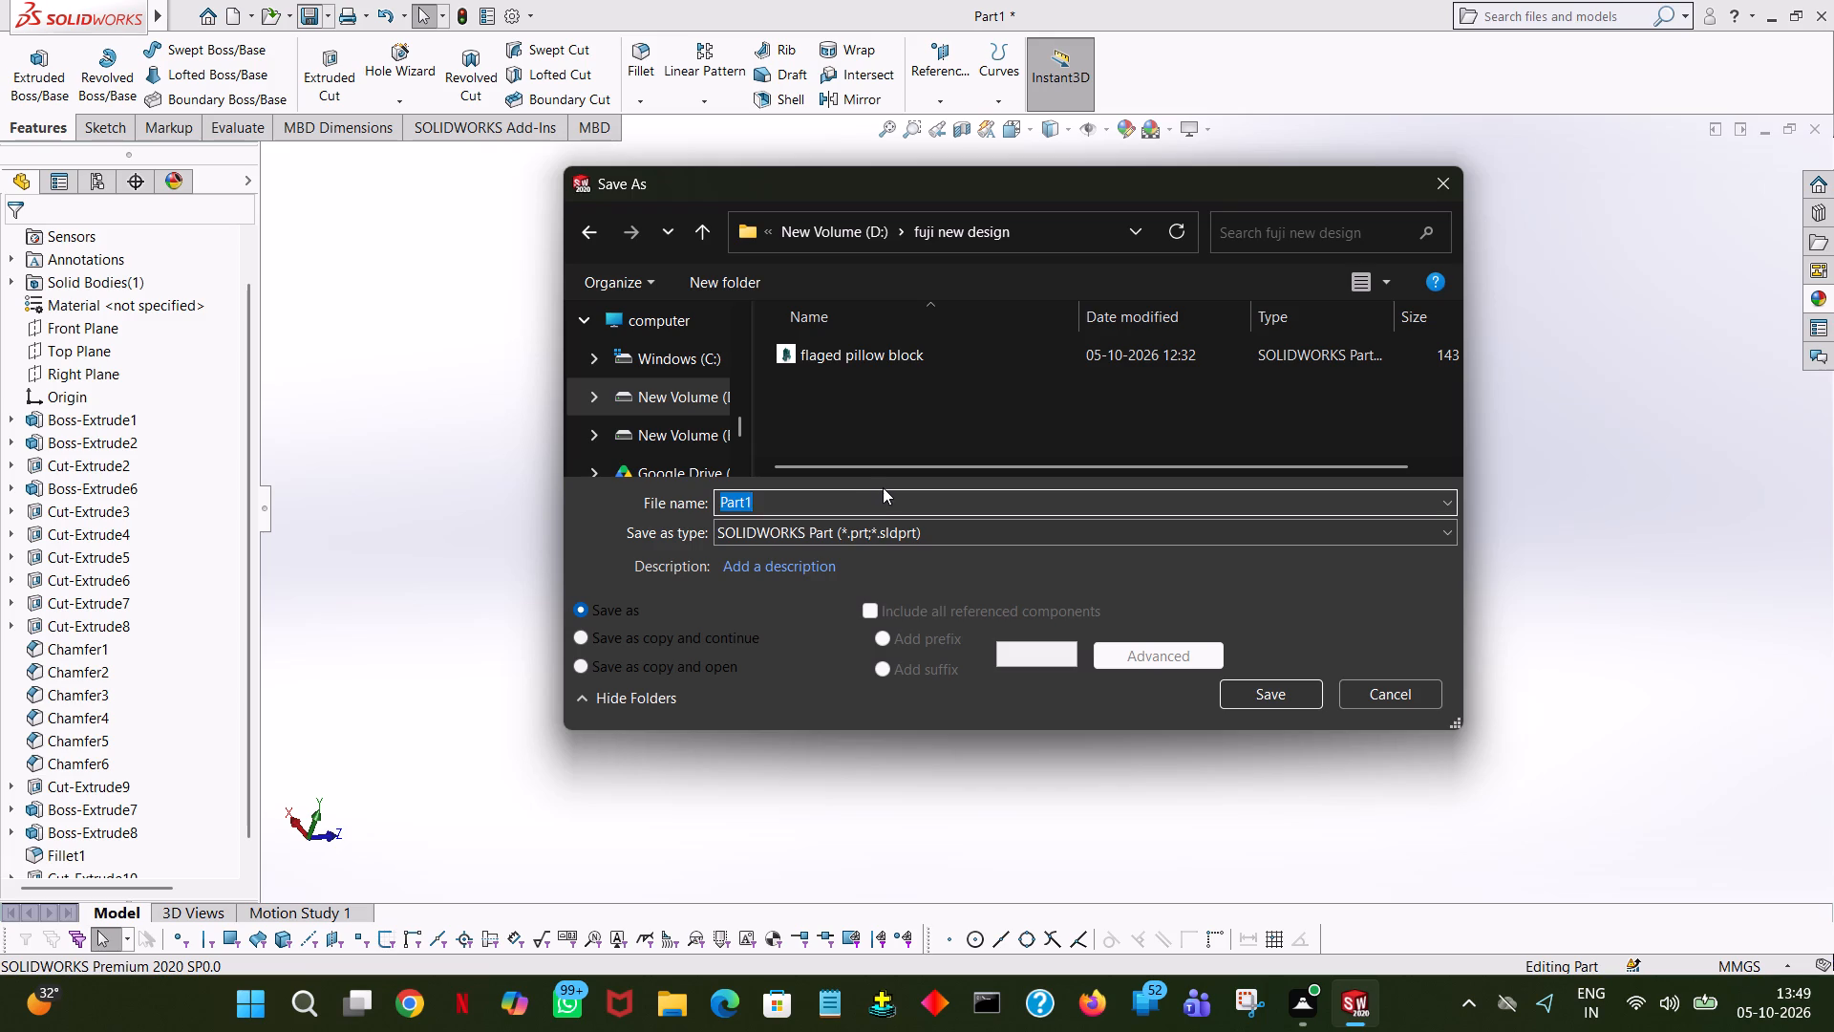
pyautogui.write('tri')
pyautogui.press('space')
pyautogui.write('clamp')
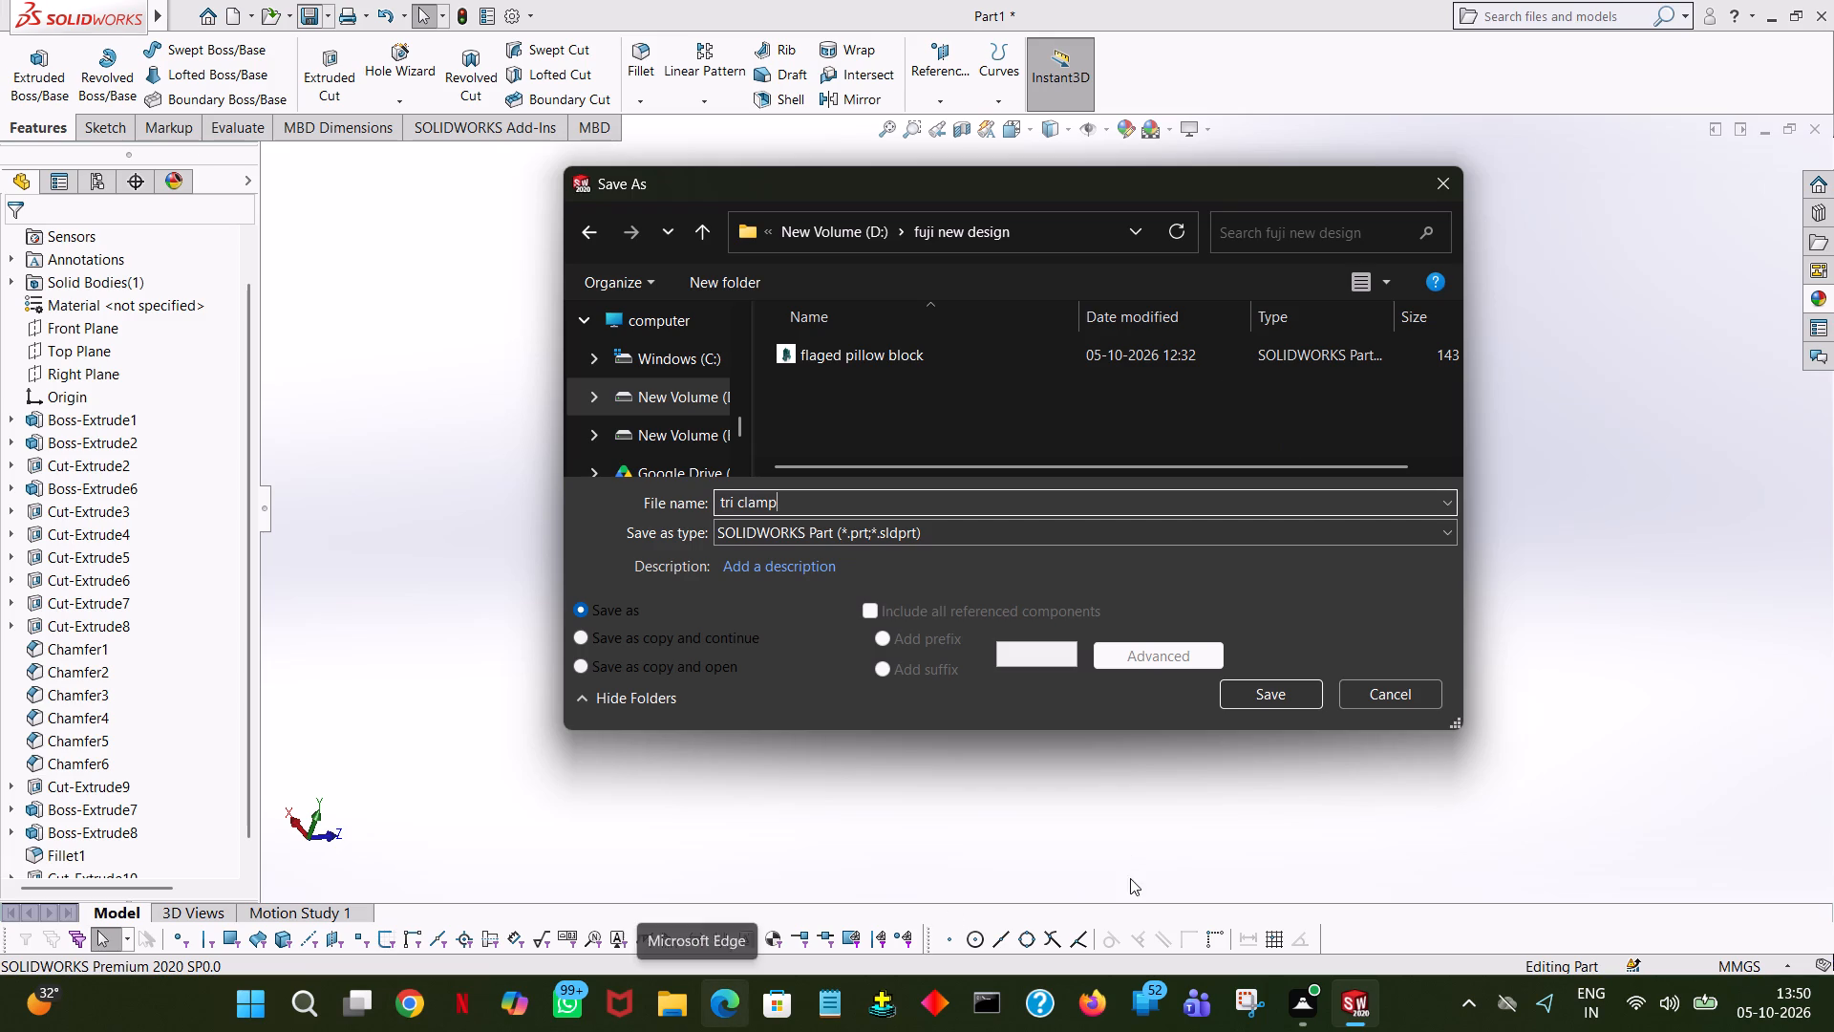
pyautogui.click(1263, 687)
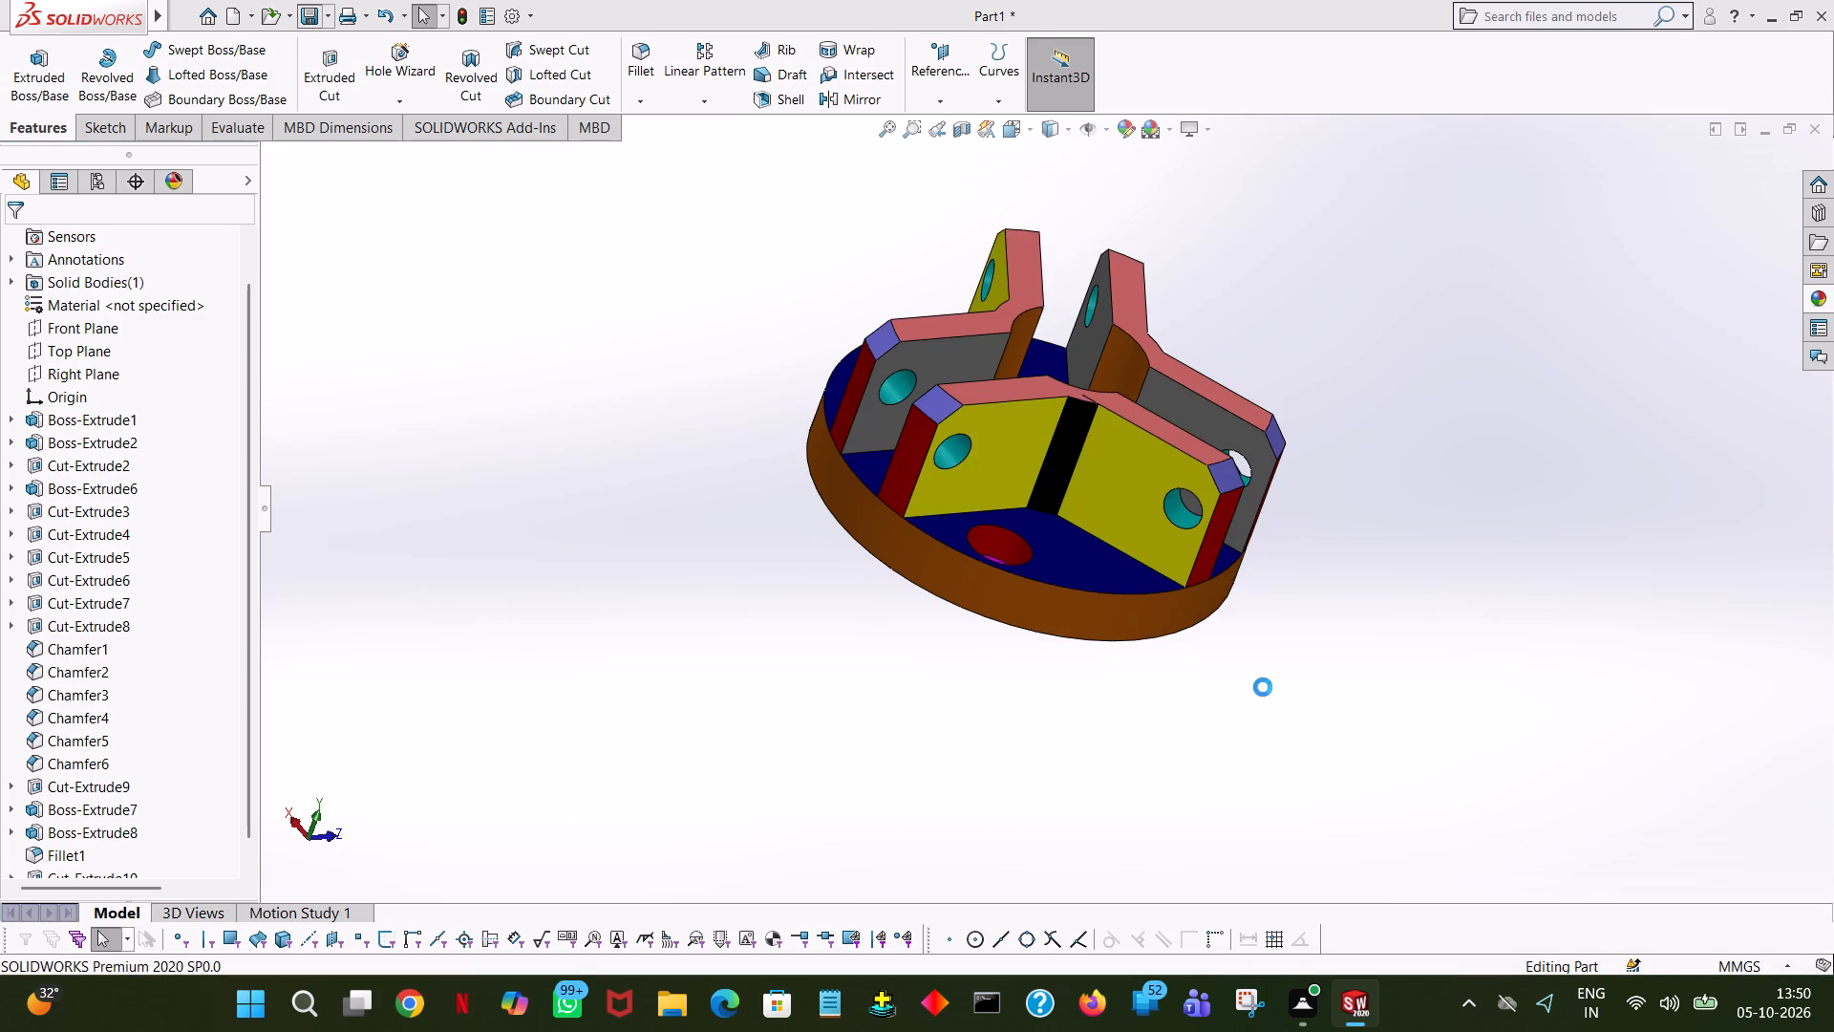